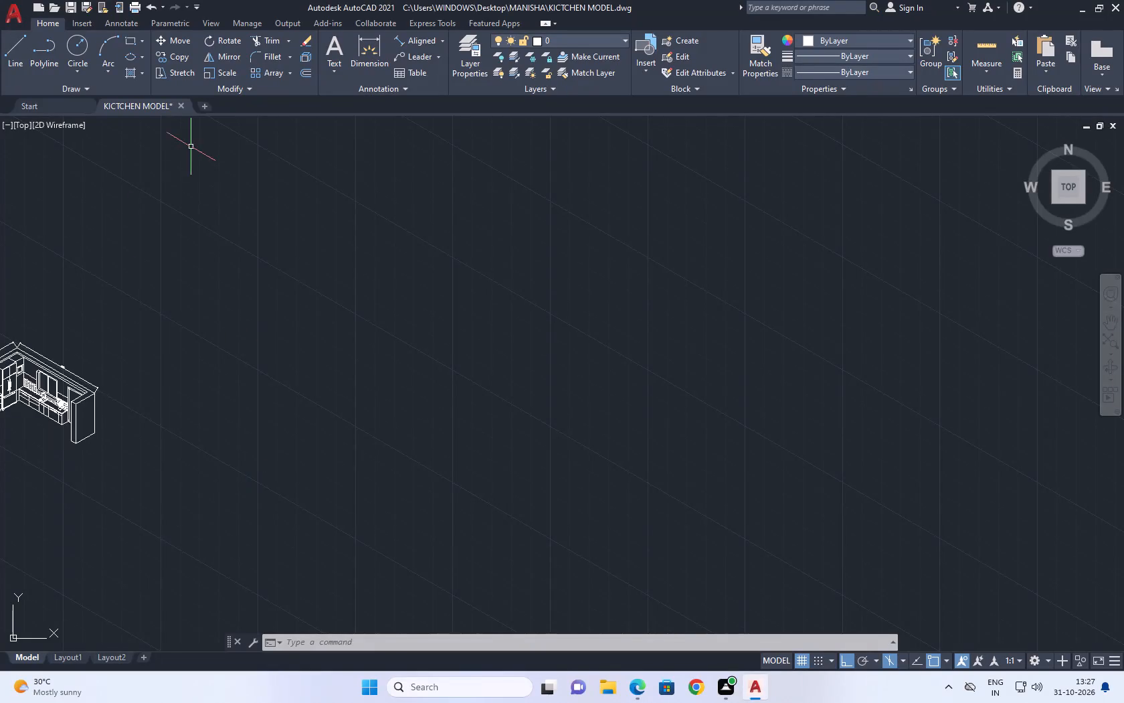
# Look over the complete isometric kitchen drawing, covering both the stove wall and the sink wall.
pyautogui.moveTo(184, 331); pyautogui.dragTo(82, 384, button='middle')
pyautogui.moveTo(0, 406); pyautogui.dragTo(531, 378, button='middle')
pyautogui.moveTo(486, 390); pyautogui.dragTo(524, 384, button='middle')
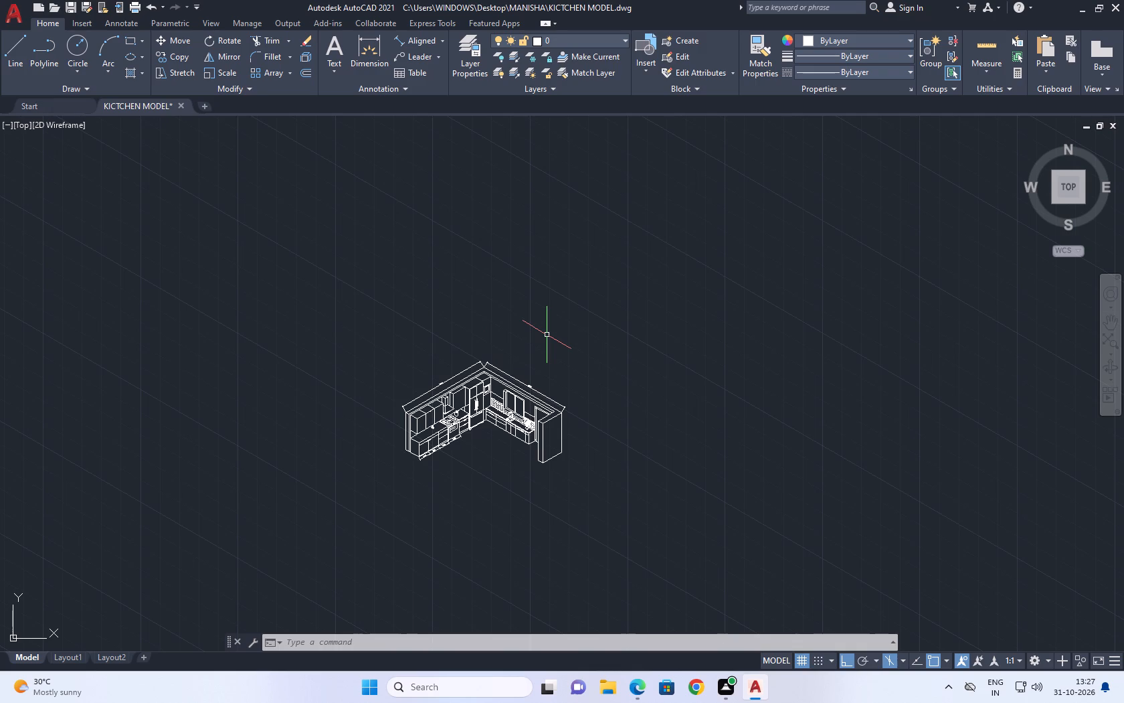
pyautogui.moveTo(646, 283); pyautogui.dragTo(592, 300, button='middle')
pyautogui.scroll(3, 291, 443)
pyautogui.moveTo(689, 394); pyautogui.dragTo(500, 331, button='middle')
pyautogui.moveTo(553, 337); pyautogui.dragTo(500, 321, button='middle')
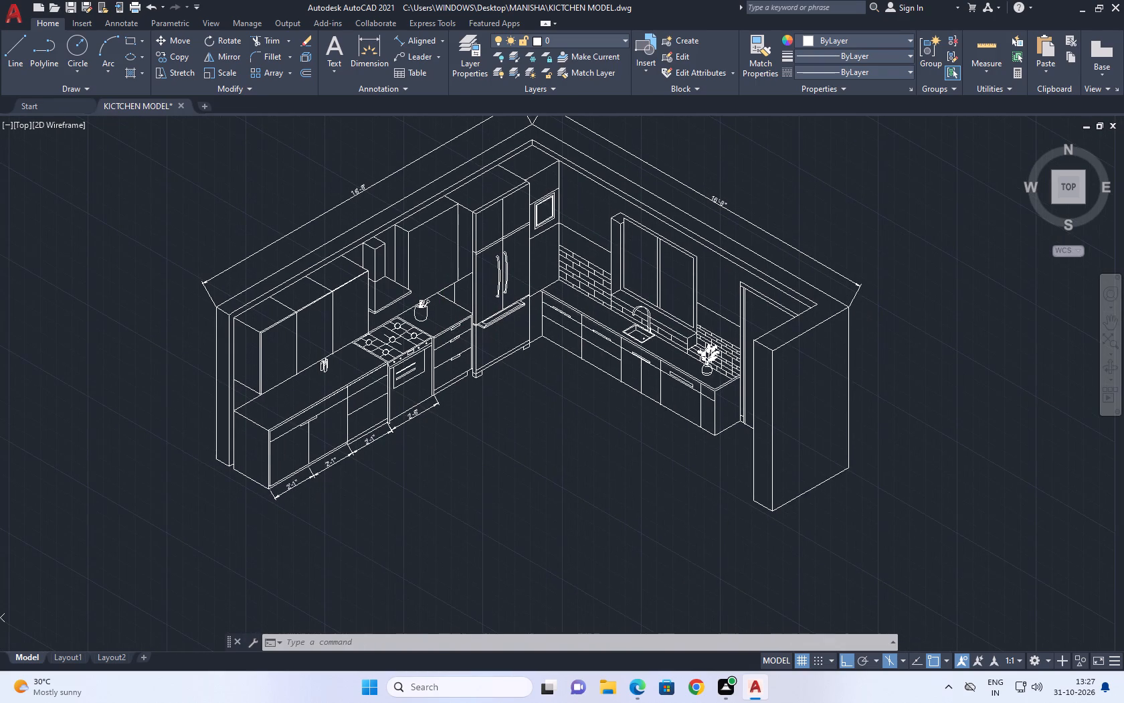
pyautogui.moveTo(537, 376); pyautogui.dragTo(577, 333, button='middle')
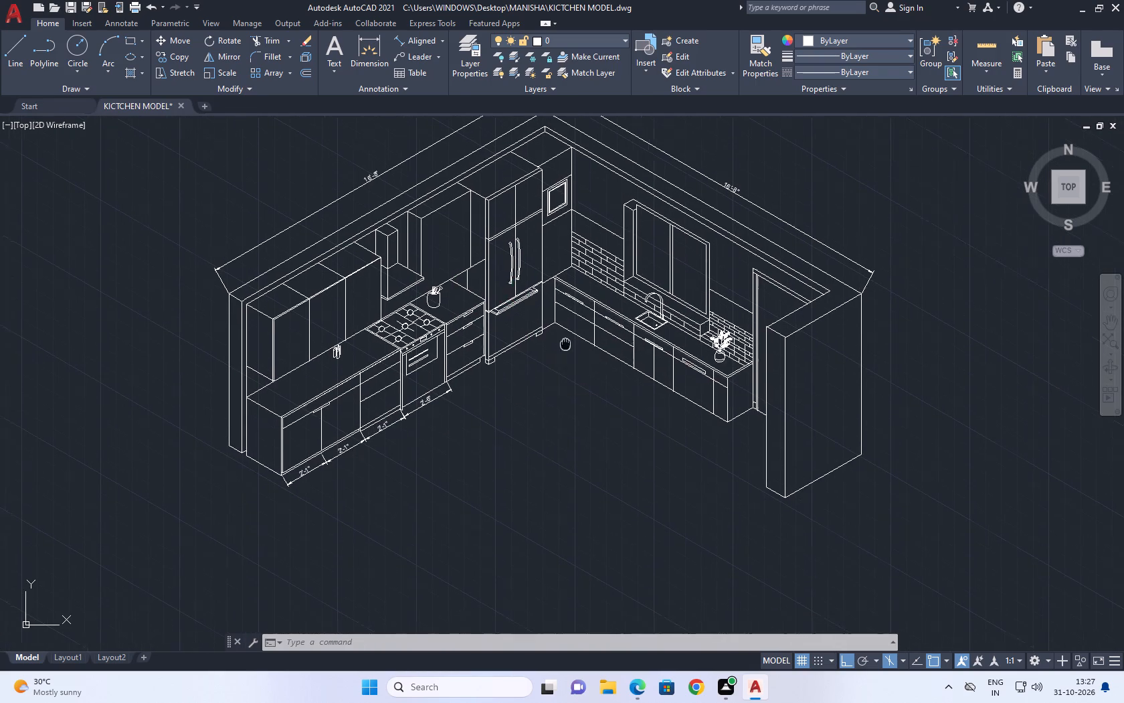
pyautogui.moveTo(577, 333); pyautogui.dragTo(610, 307, button='middle')
pyautogui.moveTo(645, 318); pyautogui.dragTo(633, 321, button='middle')
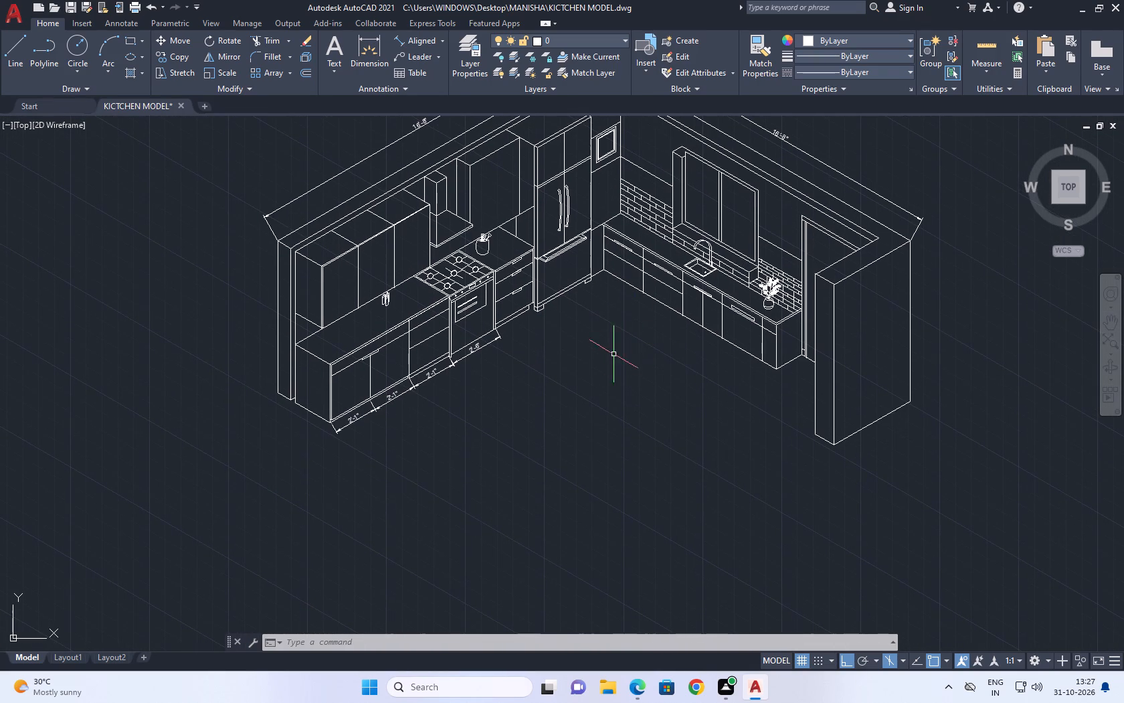
pyautogui.moveTo(607, 273); pyautogui.dragTo(615, 327, button='middle')
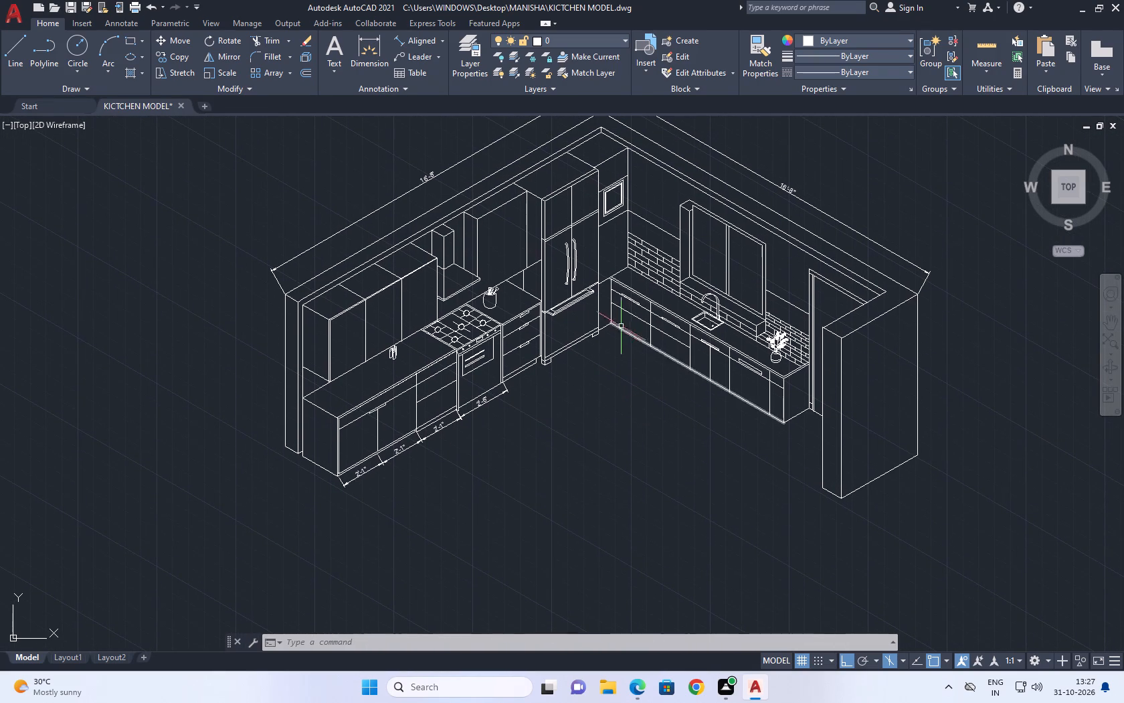
# Draw a small, nearly circular ellipse on the refrigerator's stove-side door, between its outer edge and the curved handle.
pyautogui.scroll(2, 560, 265)
pyautogui.press('e')
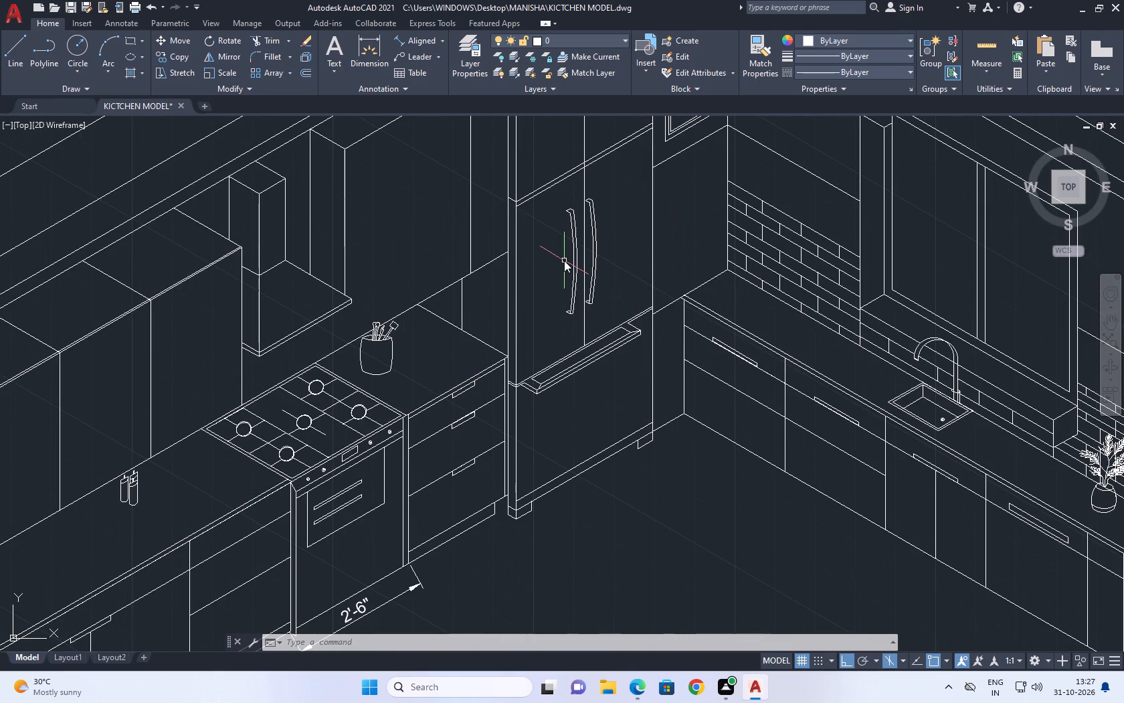
pyautogui.press('l')
pyautogui.press('space')
pyautogui.press('Escape')
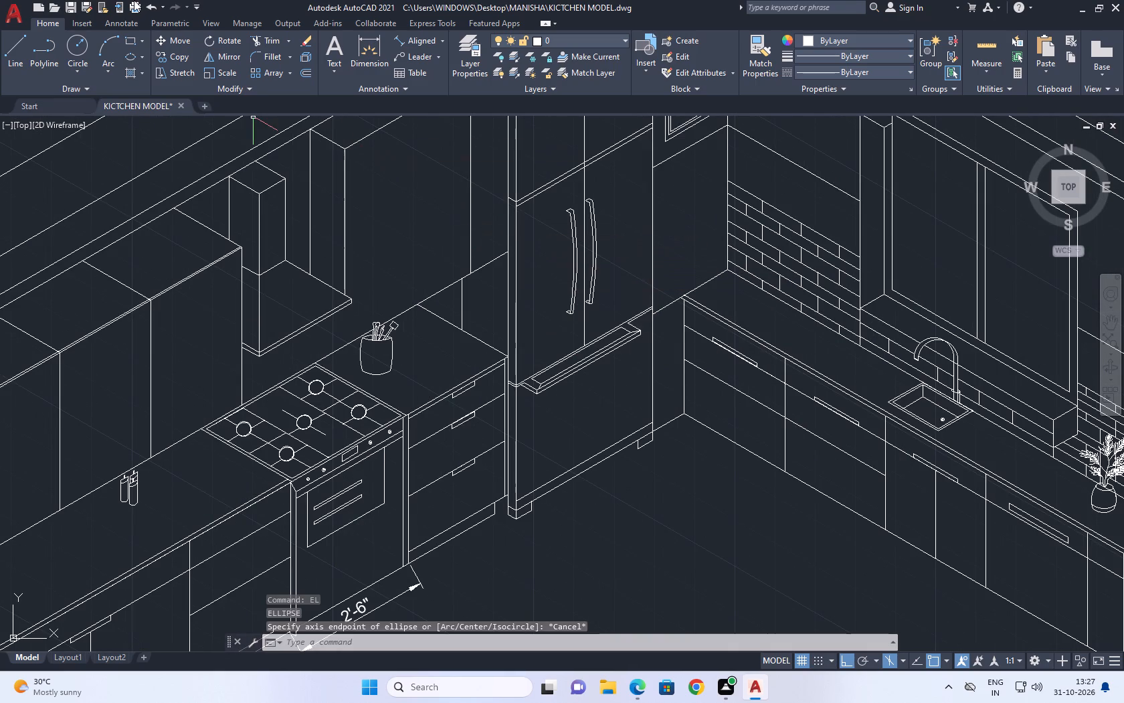
pyautogui.click(132, 54)
pyautogui.moveTo(329, 248); pyautogui.dragTo(331, 293, button='middle')
pyautogui.moveTo(412, 239); pyautogui.dragTo(419, 262, button='middle')
pyautogui.moveTo(562, 279); pyautogui.dragTo(521, 305, button='middle')
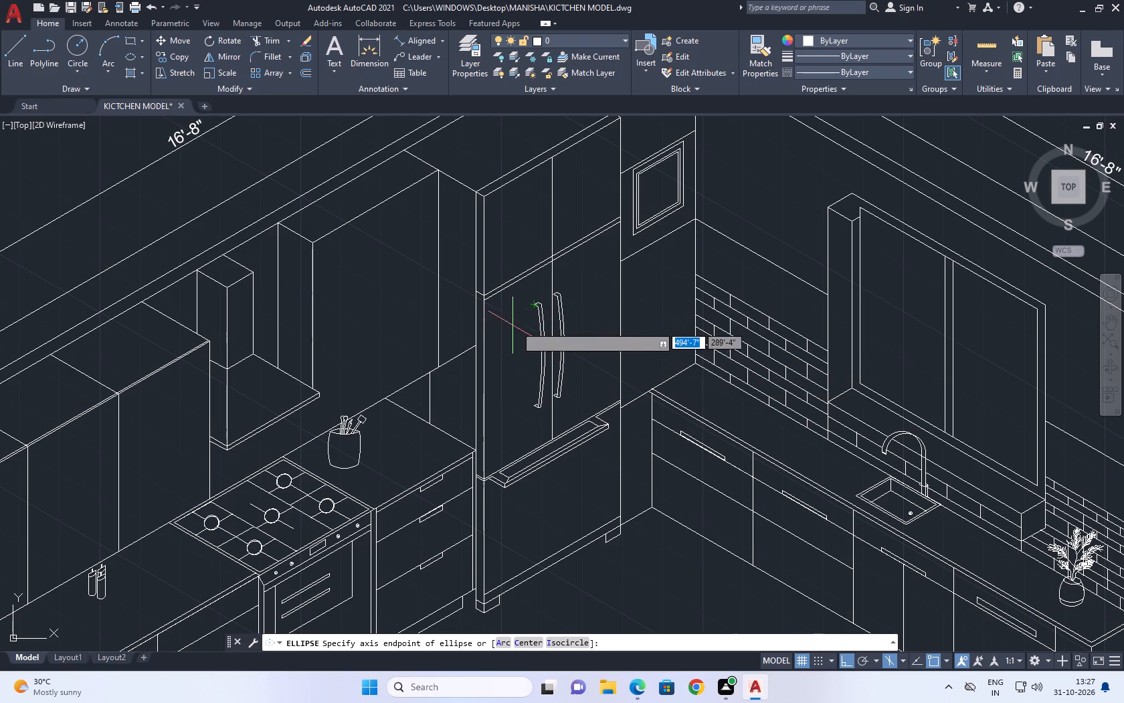
pyautogui.scroll(2, 517, 324)
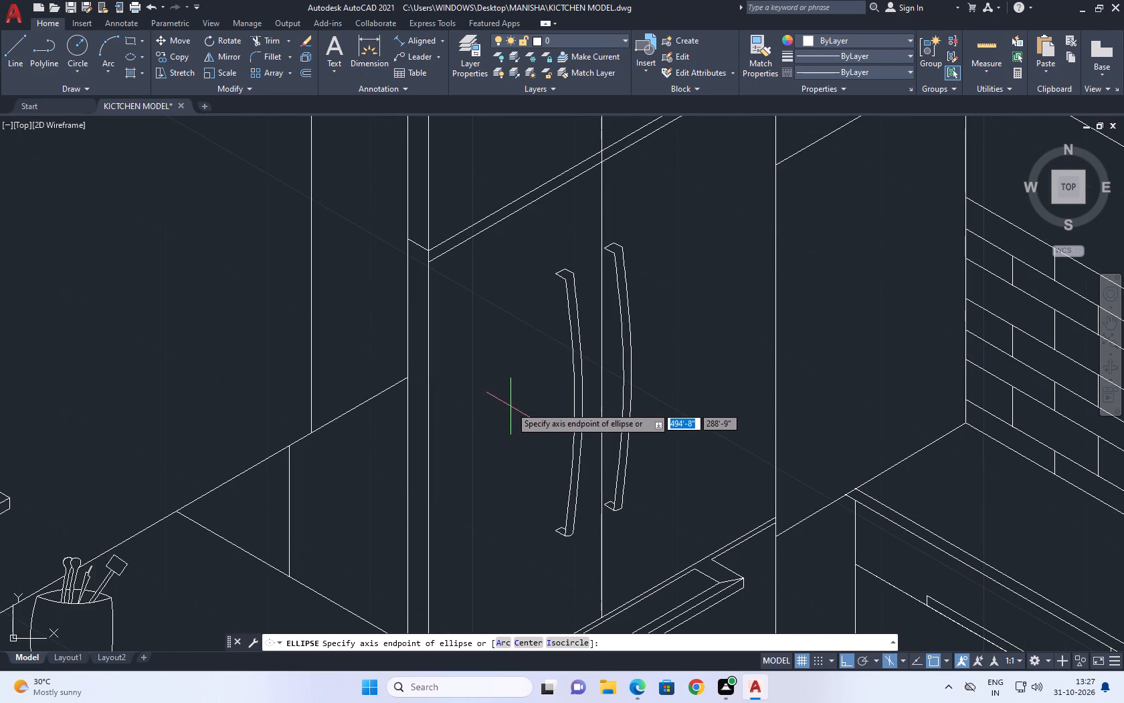
pyautogui.click(511, 406)
pyautogui.scroll(1, 525, 396)
pyautogui.press('F5')
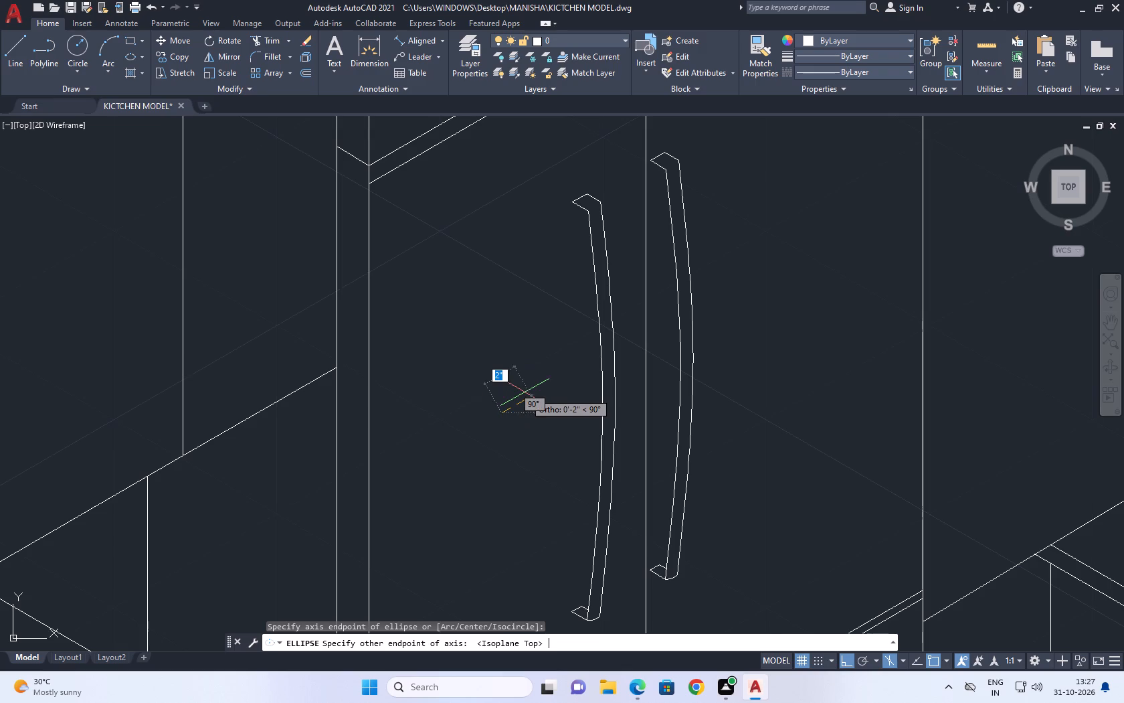
pyautogui.click(519, 402)
pyautogui.scroll(1, 527, 402)
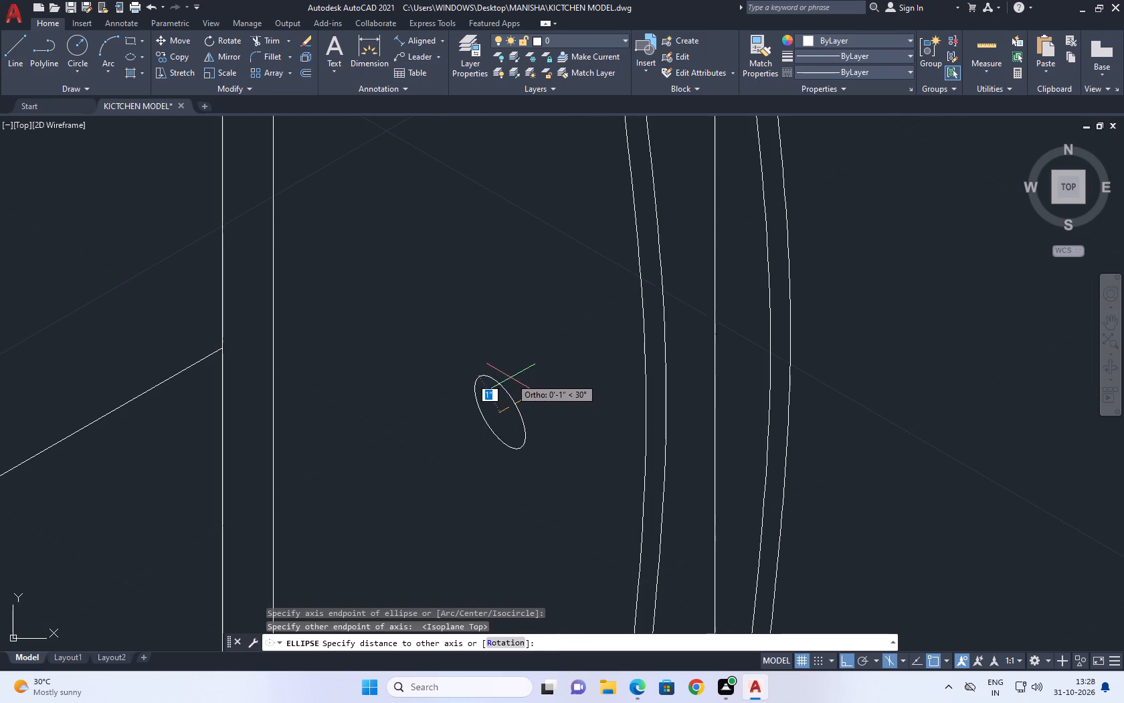
pyautogui.press('F5')
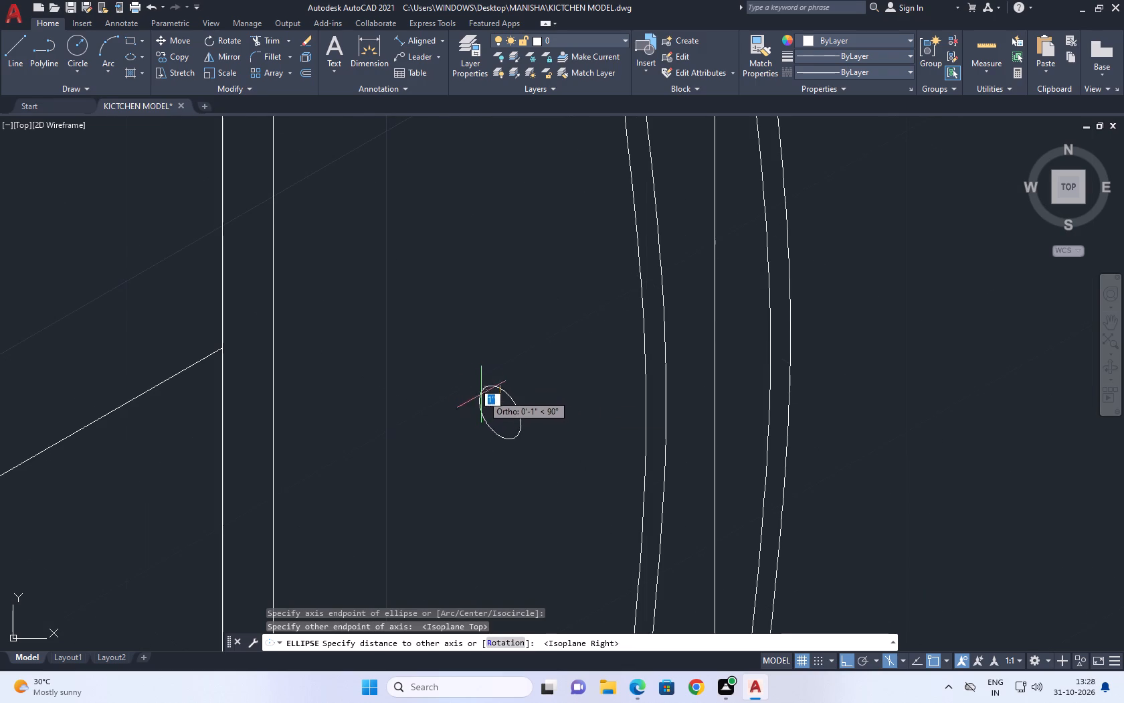
pyautogui.press('F5')
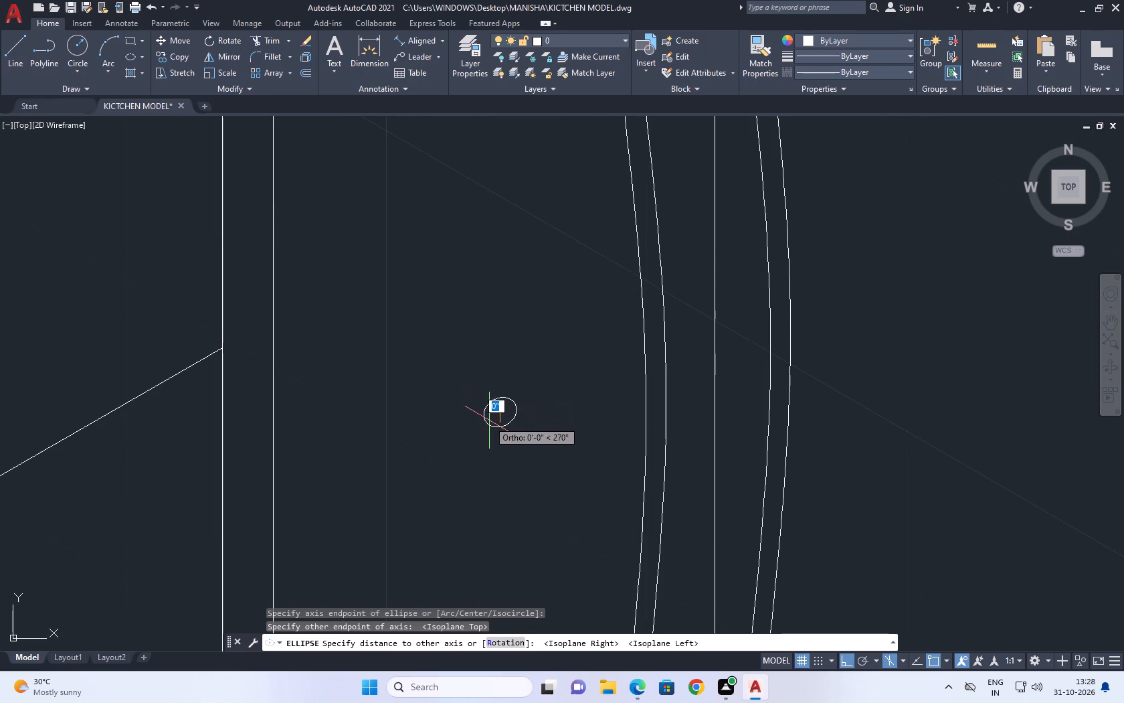
pyautogui.click(490, 422)
pyautogui.scroll(-1, 562, 393)
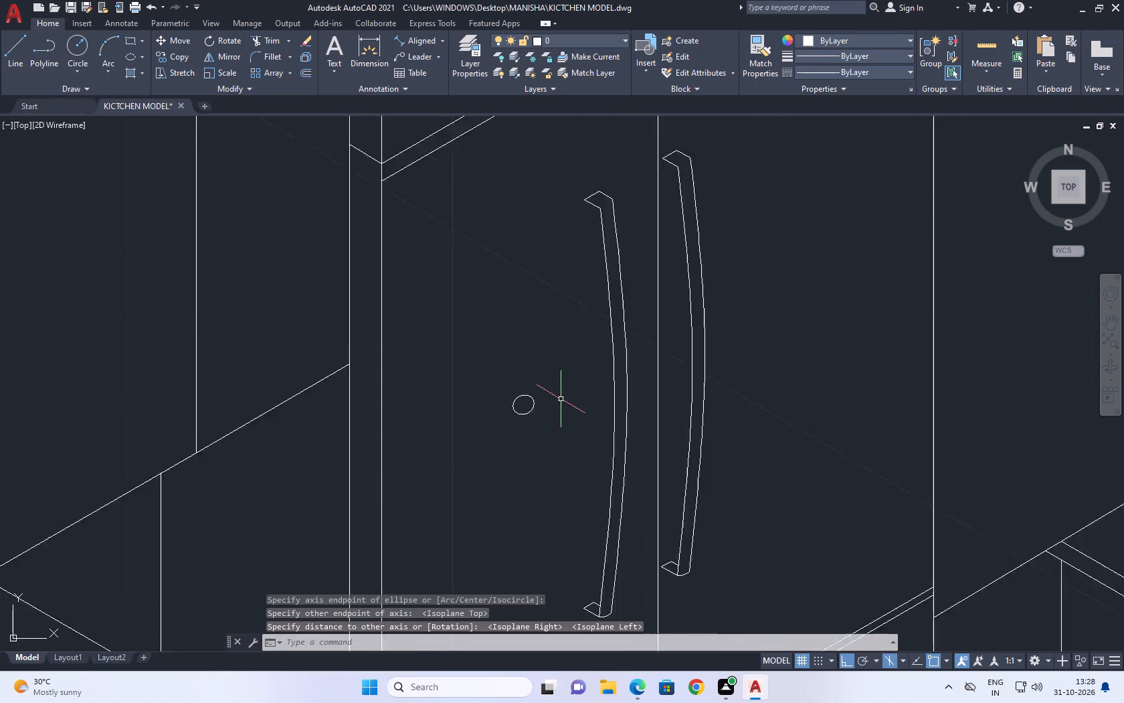
# Draw a vertical line about 2'-8" long straight down from the bottom of the small ellipse on the refrigerator door.
pyautogui.scroll(-1, 561, 399)
pyautogui.moveTo(541, 431); pyautogui.dragTo(612, 307, button='middle')
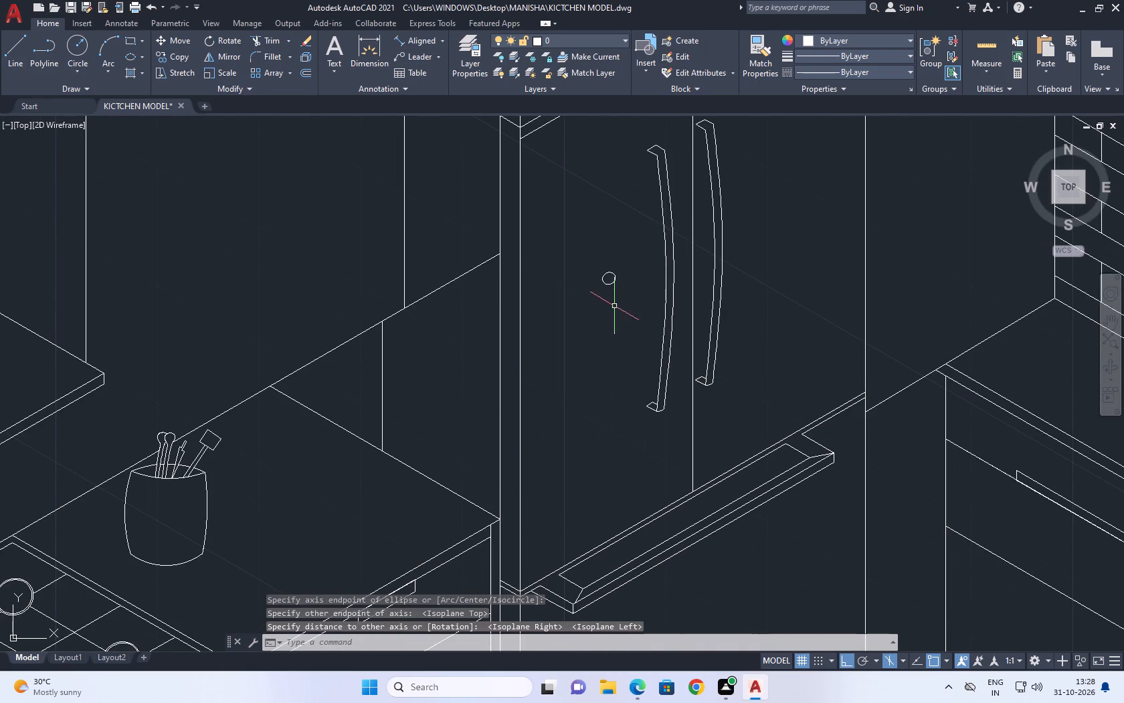
pyautogui.press('l')
pyautogui.press('space')
pyautogui.scroll(3, 608, 275)
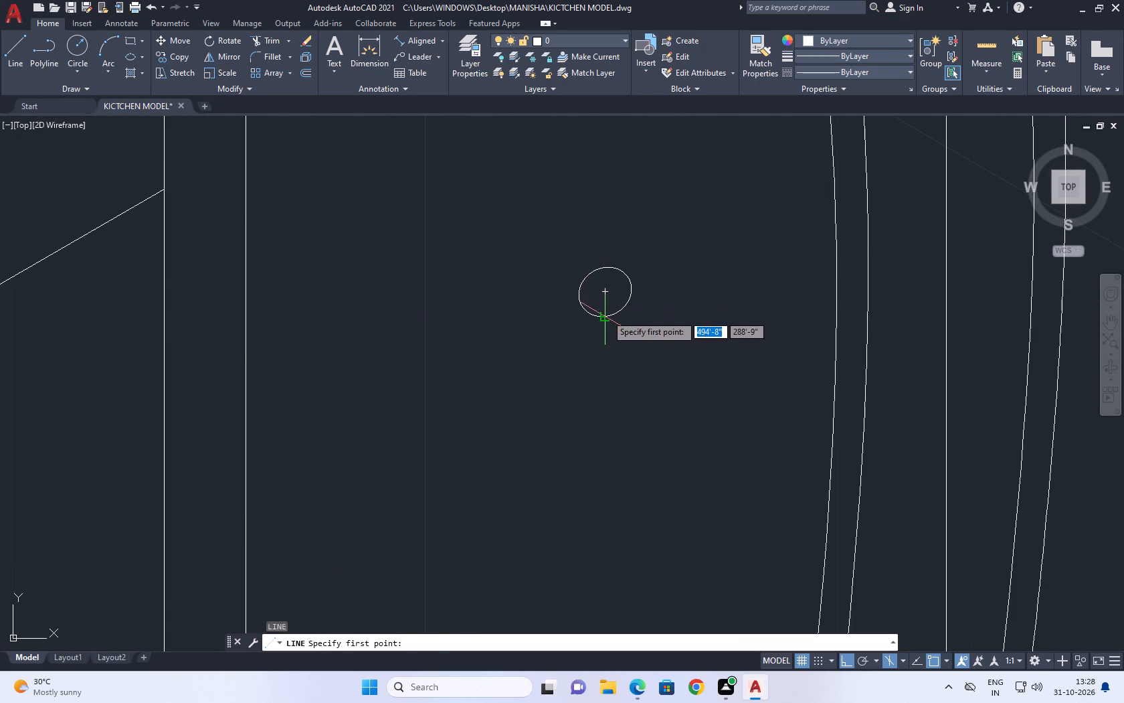
pyautogui.click(606, 315)
pyautogui.scroll(-2, 578, 498)
pyautogui.moveTo(583, 515); pyautogui.dragTo(608, 295, button='middle')
pyautogui.scroll(-2, 620, 275)
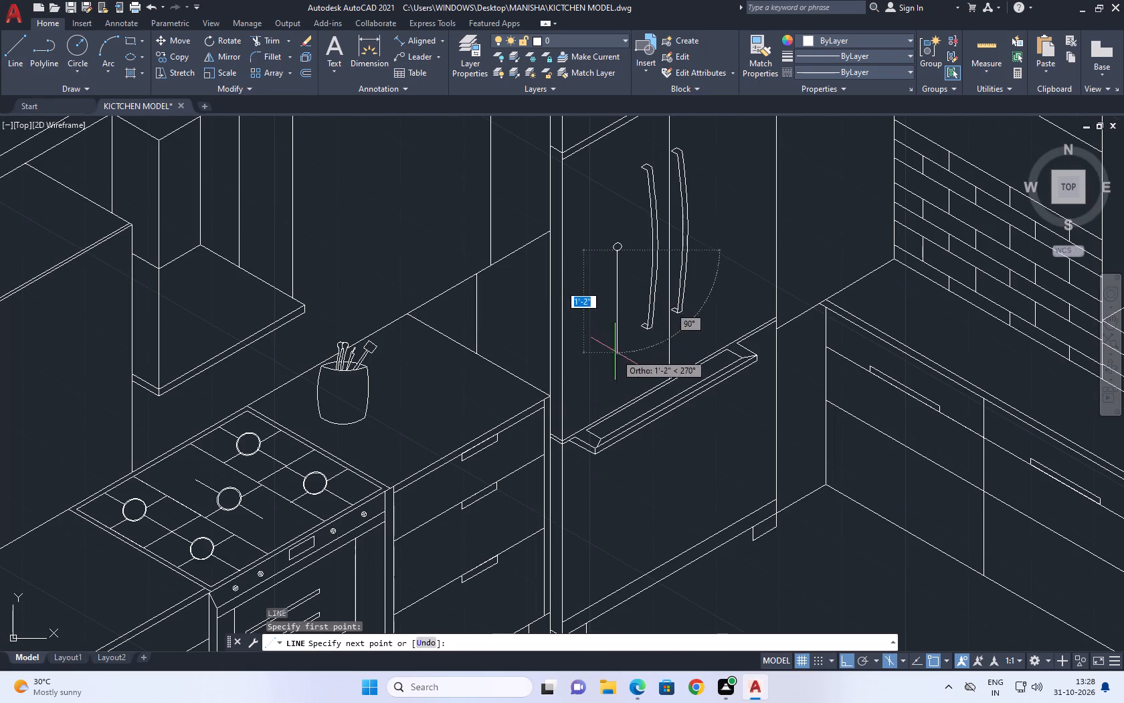
pyautogui.scroll(1, 607, 482)
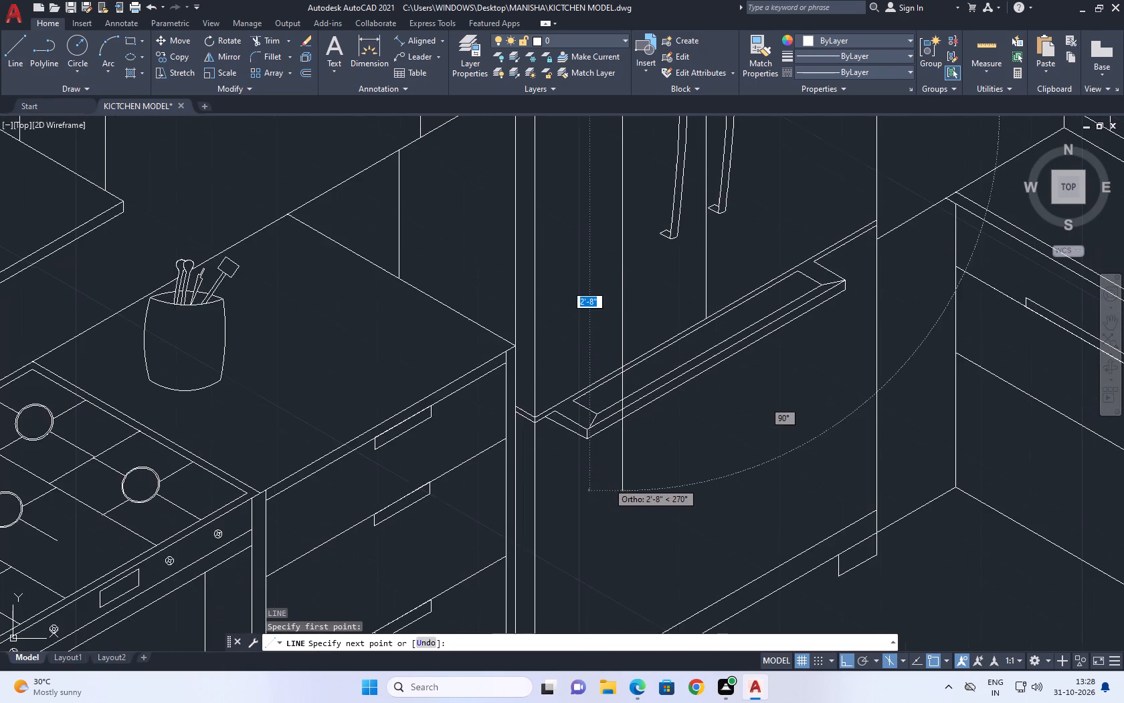
pyautogui.scroll(1, 613, 486)
pyautogui.click(617, 487)
pyautogui.press('Escape')
# Copy the vertical line a very short distance sideways below the ellipse, forming a thin double-line handle.
pyautogui.moveTo(656, 431); pyautogui.dragTo(648, 432)
pyautogui.click(612, 446)
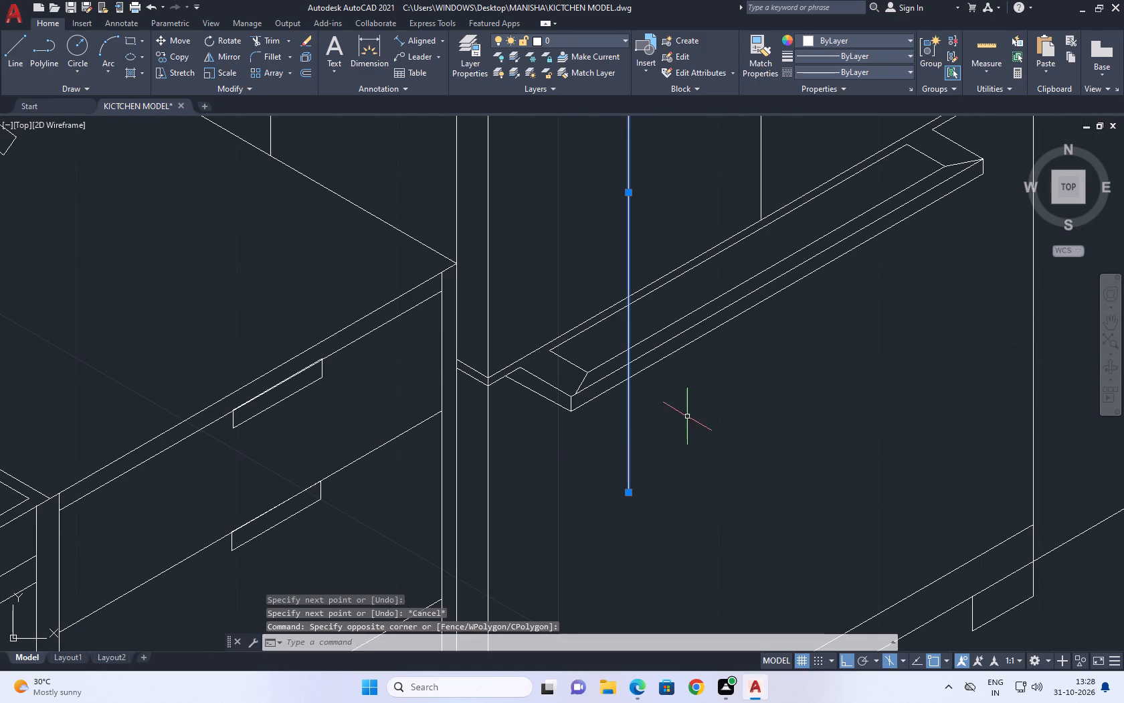
pyautogui.press('c')
pyautogui.press('o')
pyautogui.press('space')
pyautogui.moveTo(658, 256); pyautogui.dragTo(656, 432, button='middle')
pyautogui.scroll(1, 674, 265)
pyautogui.moveTo(624, 246); pyautogui.dragTo(633, 459, button='middle')
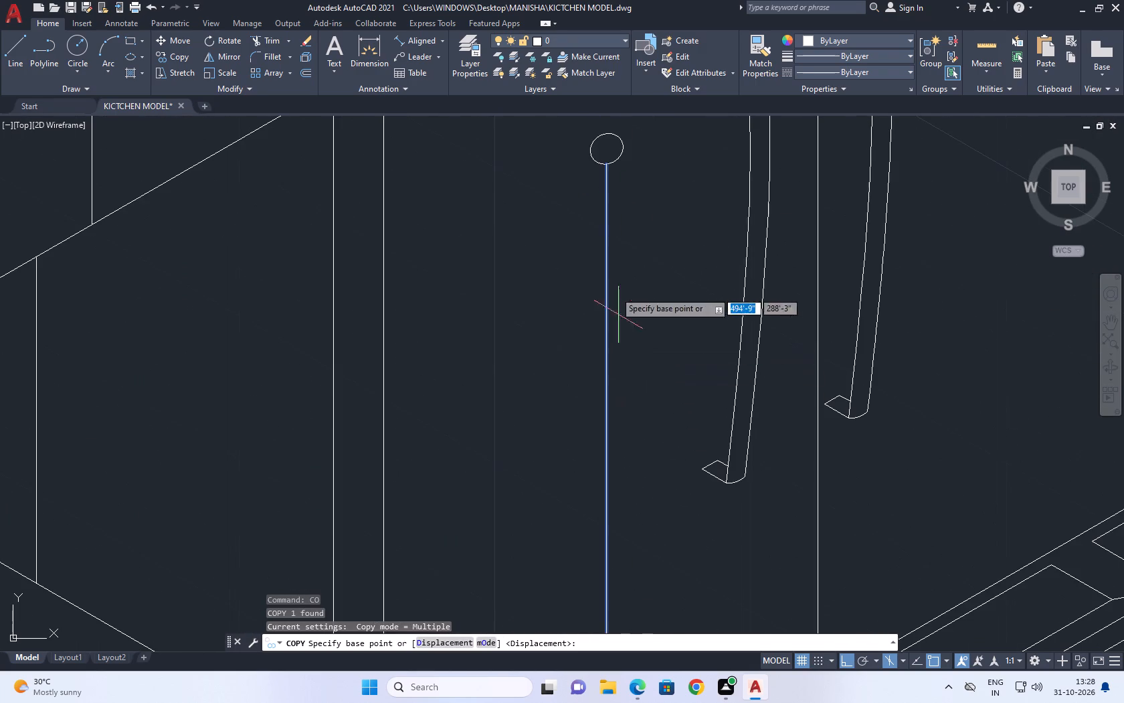
pyautogui.scroll(3, 612, 173)
pyautogui.moveTo(581, 141); pyautogui.dragTo(585, 310, button='middle')
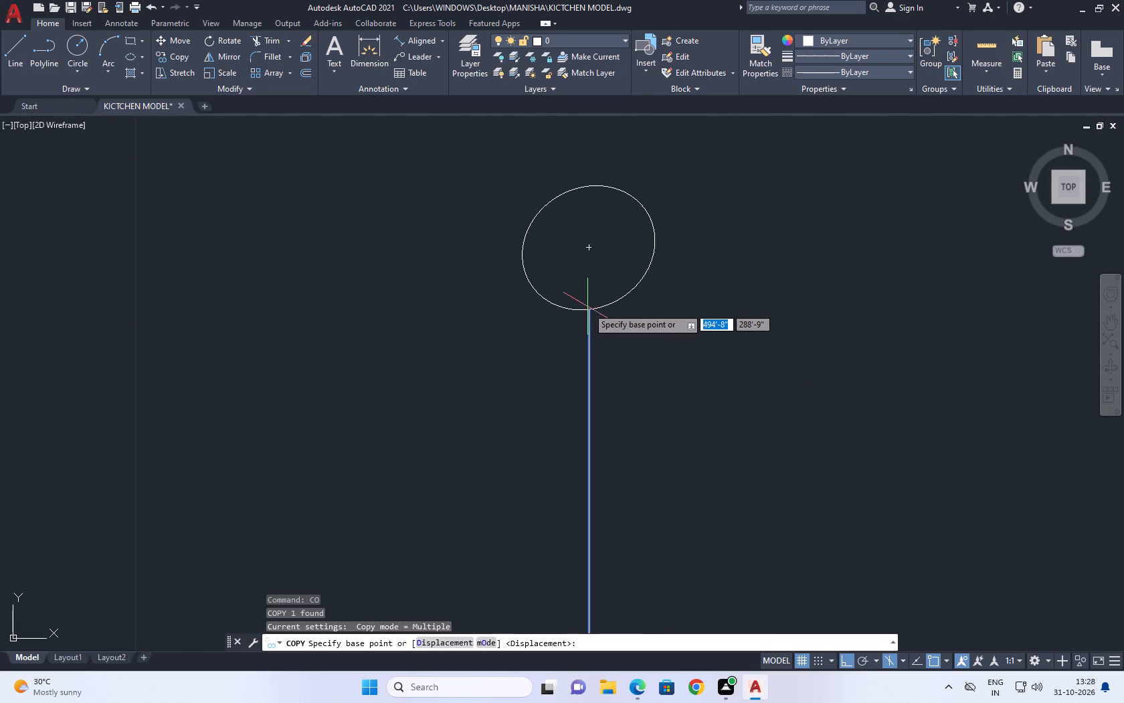
pyautogui.click(587, 309)
pyautogui.click(601, 307)
pyautogui.scroll(-5, 636, 258)
pyautogui.press('Escape')
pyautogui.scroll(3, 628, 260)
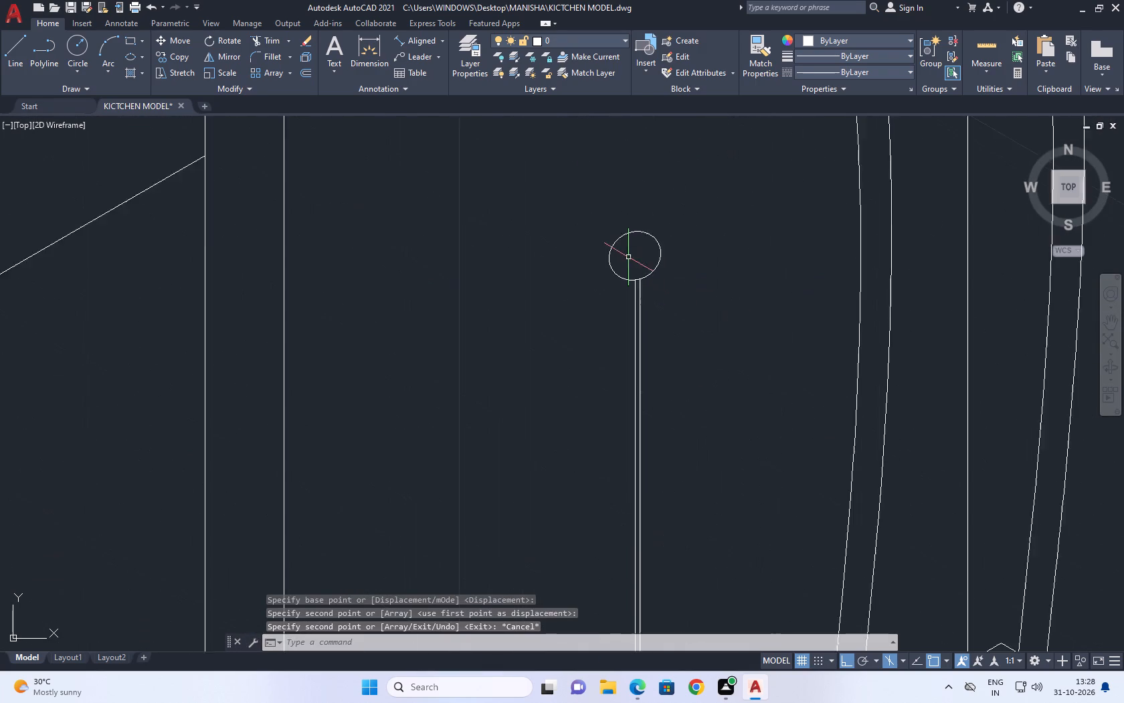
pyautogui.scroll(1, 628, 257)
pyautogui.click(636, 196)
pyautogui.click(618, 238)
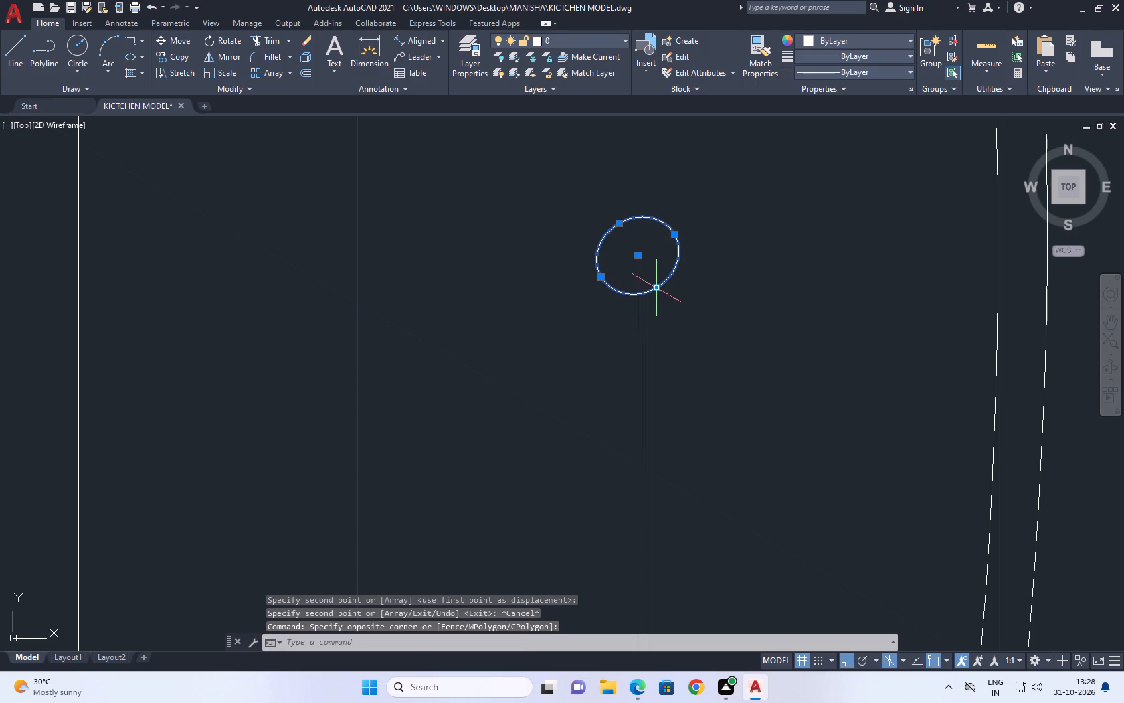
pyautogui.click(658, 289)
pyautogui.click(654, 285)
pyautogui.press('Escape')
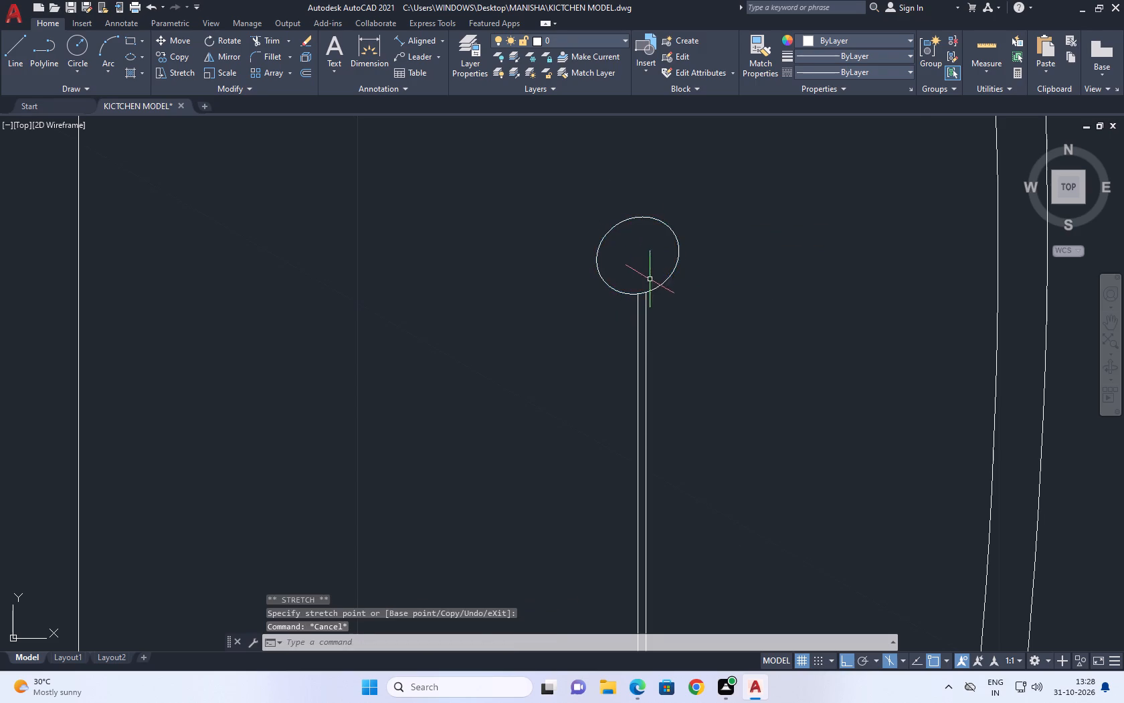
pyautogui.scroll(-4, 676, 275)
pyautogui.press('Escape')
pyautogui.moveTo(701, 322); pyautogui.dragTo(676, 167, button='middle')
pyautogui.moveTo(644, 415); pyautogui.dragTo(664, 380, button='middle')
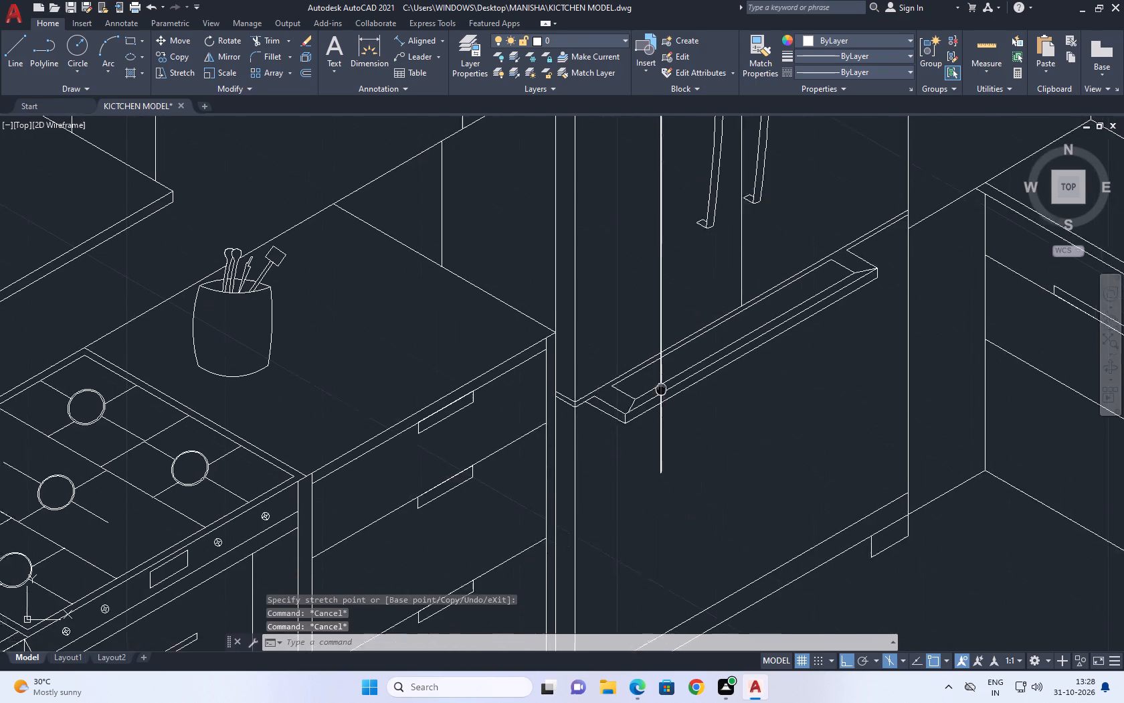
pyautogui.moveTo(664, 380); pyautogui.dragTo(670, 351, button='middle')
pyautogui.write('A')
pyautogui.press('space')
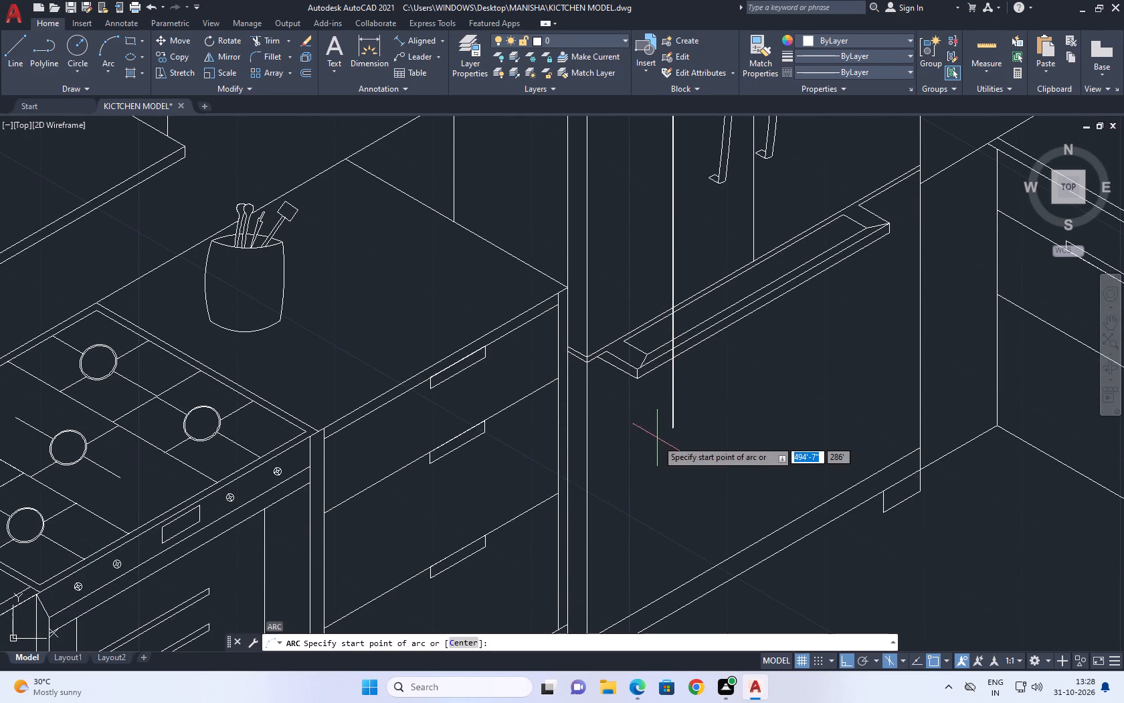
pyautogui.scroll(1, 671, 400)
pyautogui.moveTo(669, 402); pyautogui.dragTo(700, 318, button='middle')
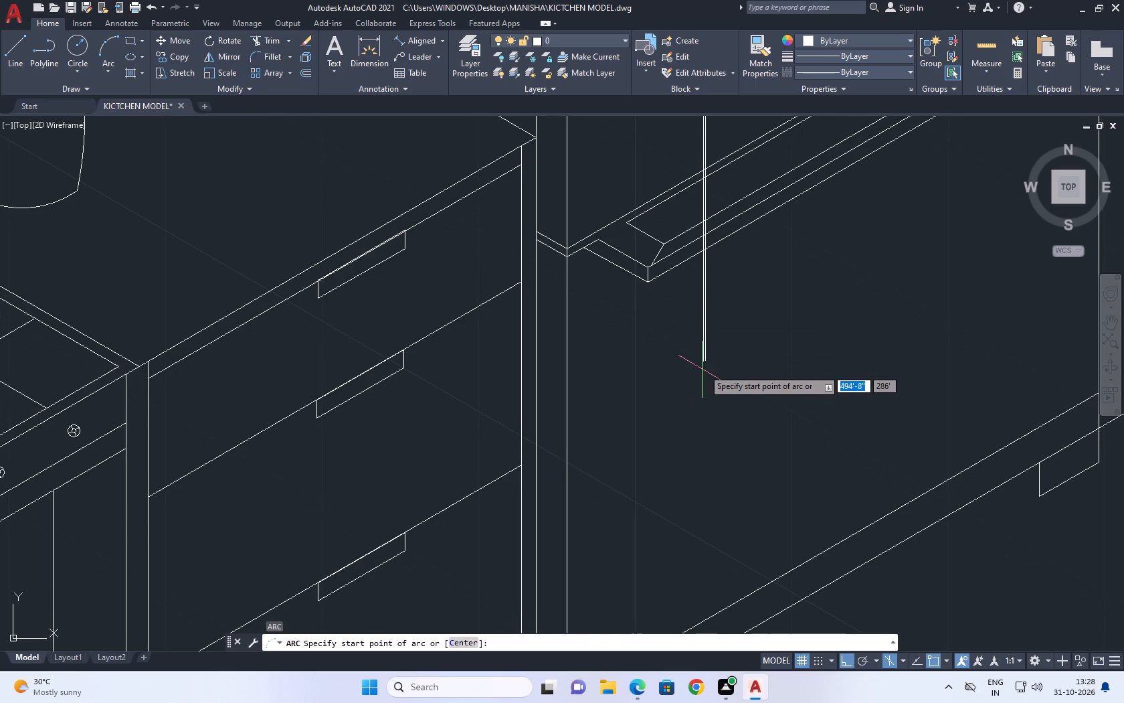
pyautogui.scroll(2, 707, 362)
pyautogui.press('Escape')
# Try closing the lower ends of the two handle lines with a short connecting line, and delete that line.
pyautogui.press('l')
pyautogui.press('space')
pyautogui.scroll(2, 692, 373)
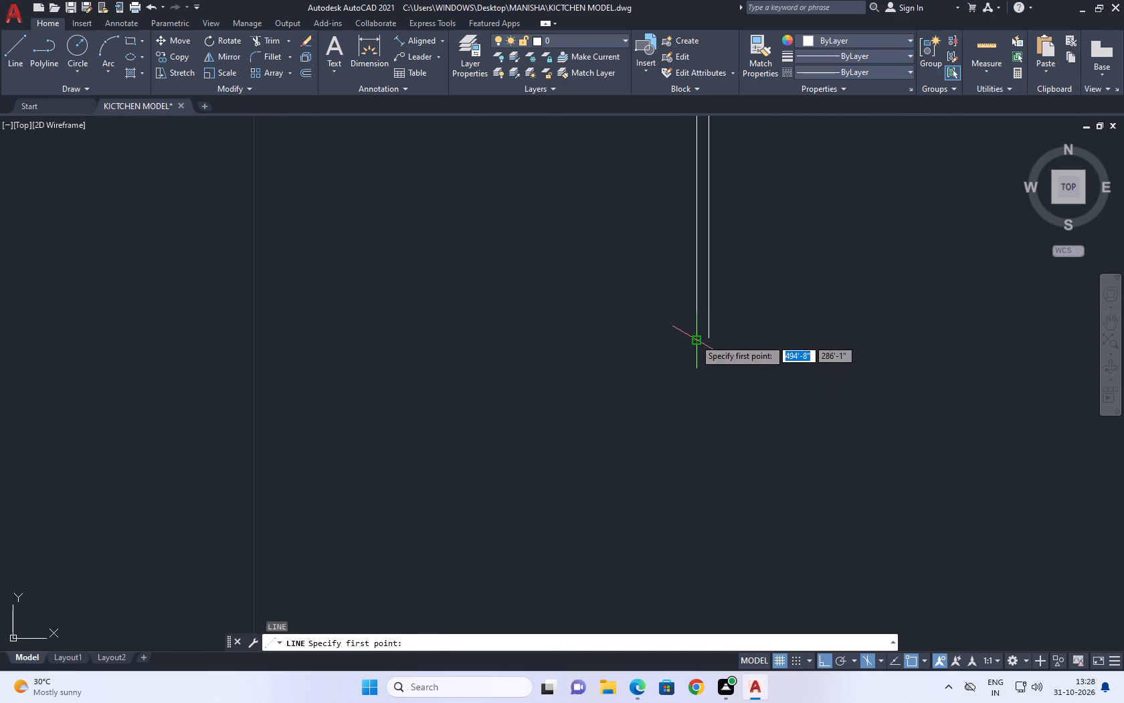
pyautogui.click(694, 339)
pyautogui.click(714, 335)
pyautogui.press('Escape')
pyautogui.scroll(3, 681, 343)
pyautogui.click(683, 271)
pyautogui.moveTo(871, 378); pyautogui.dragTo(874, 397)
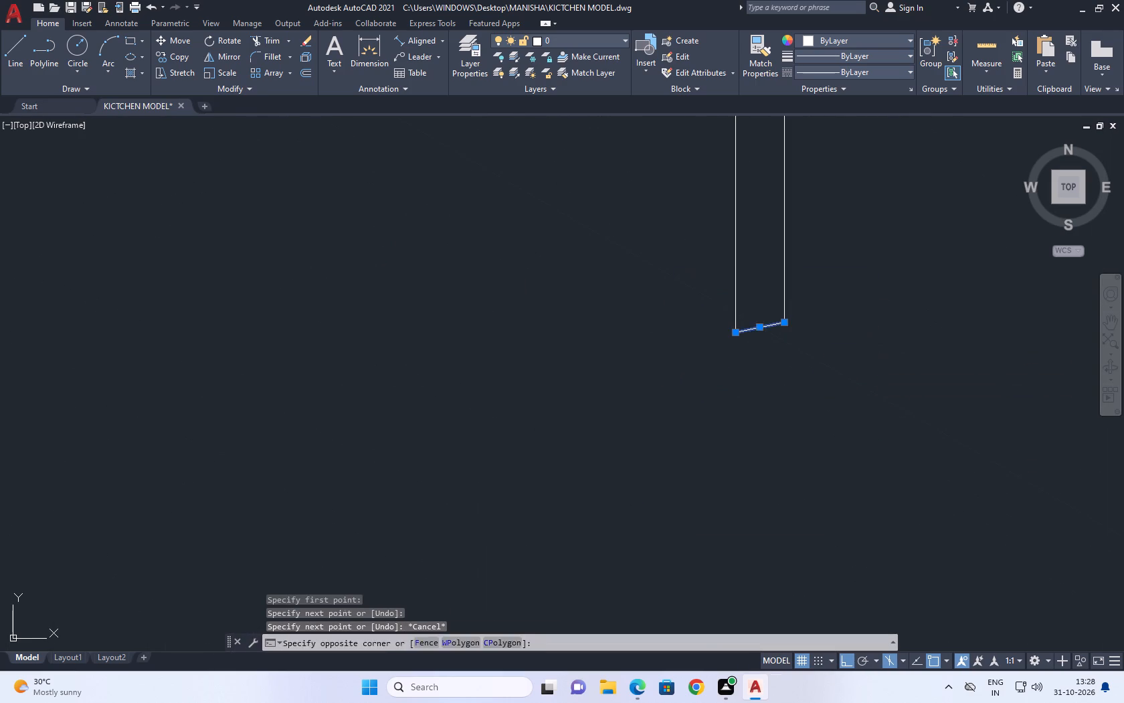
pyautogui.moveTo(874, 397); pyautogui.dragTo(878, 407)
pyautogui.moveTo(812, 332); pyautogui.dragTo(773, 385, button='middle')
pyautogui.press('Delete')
# Draw a short isometric line sloping down from the original handle line's lower end, reaching past the copied handle line.
pyautogui.press('l')
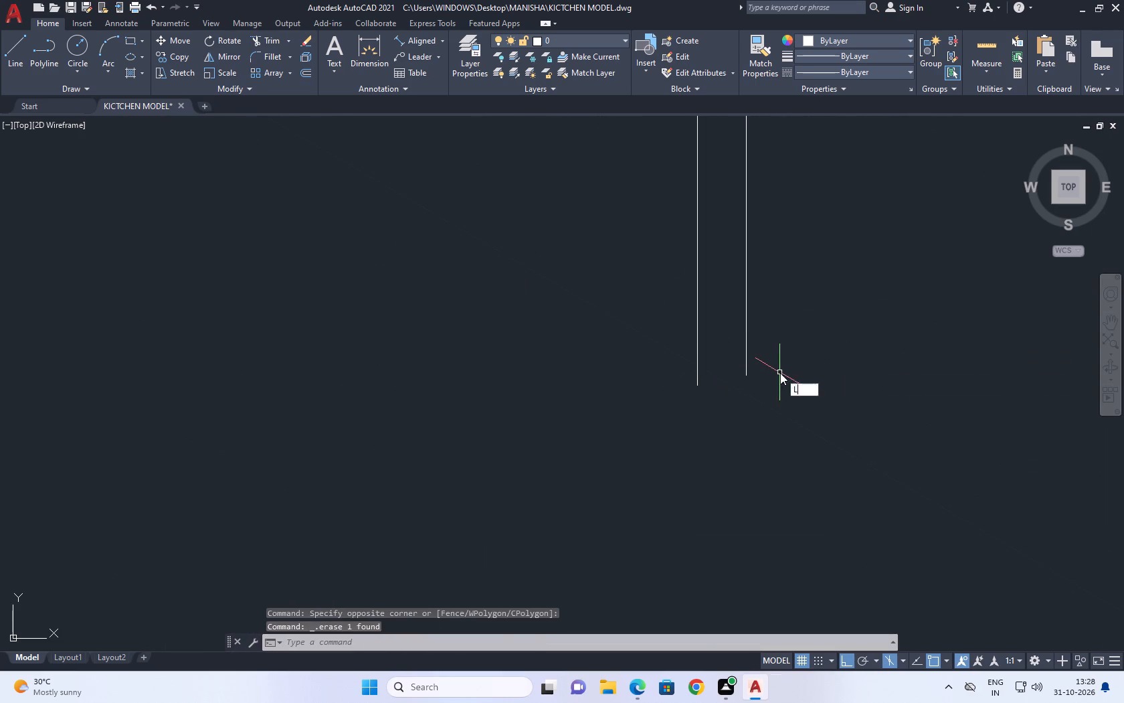
pyautogui.press('space')
pyautogui.click(698, 389)
pyautogui.click(799, 398)
pyautogui.press('Escape')
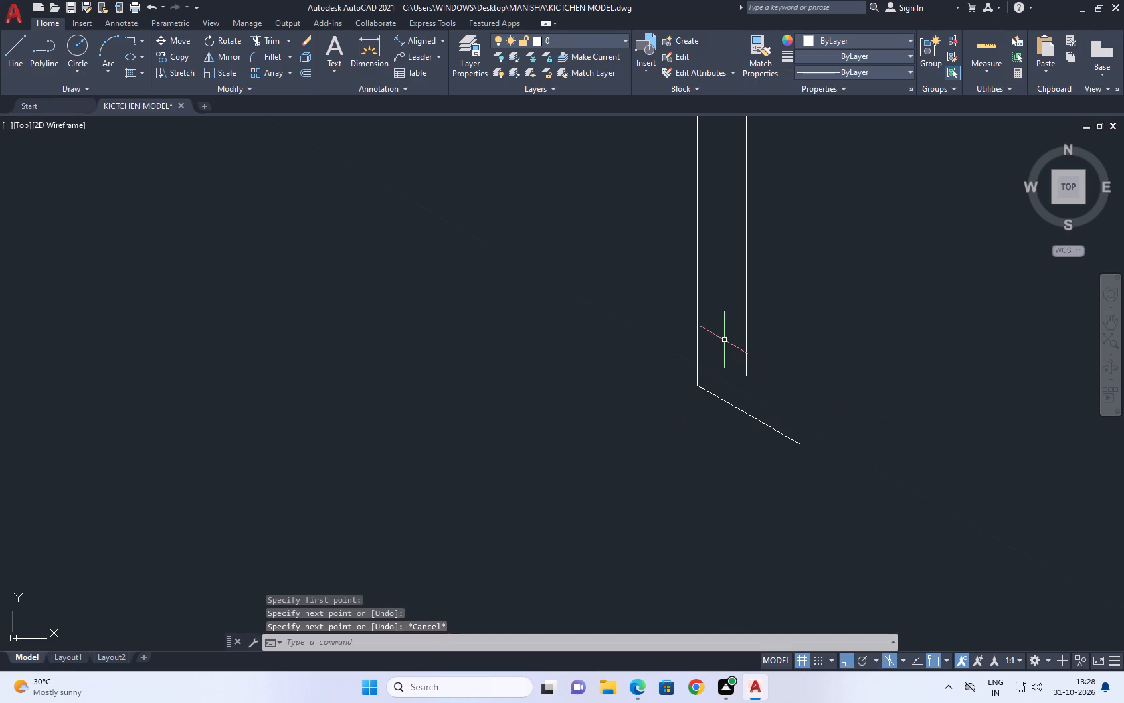
# Extend the copied handle line down to the sloping line at the handle's lower end.
pyautogui.moveTo(728, 343); pyautogui.dragTo(802, 361, button='middle')
pyautogui.press('e')
pyautogui.press('x')
pyautogui.press('space')
pyautogui.click(882, 339)
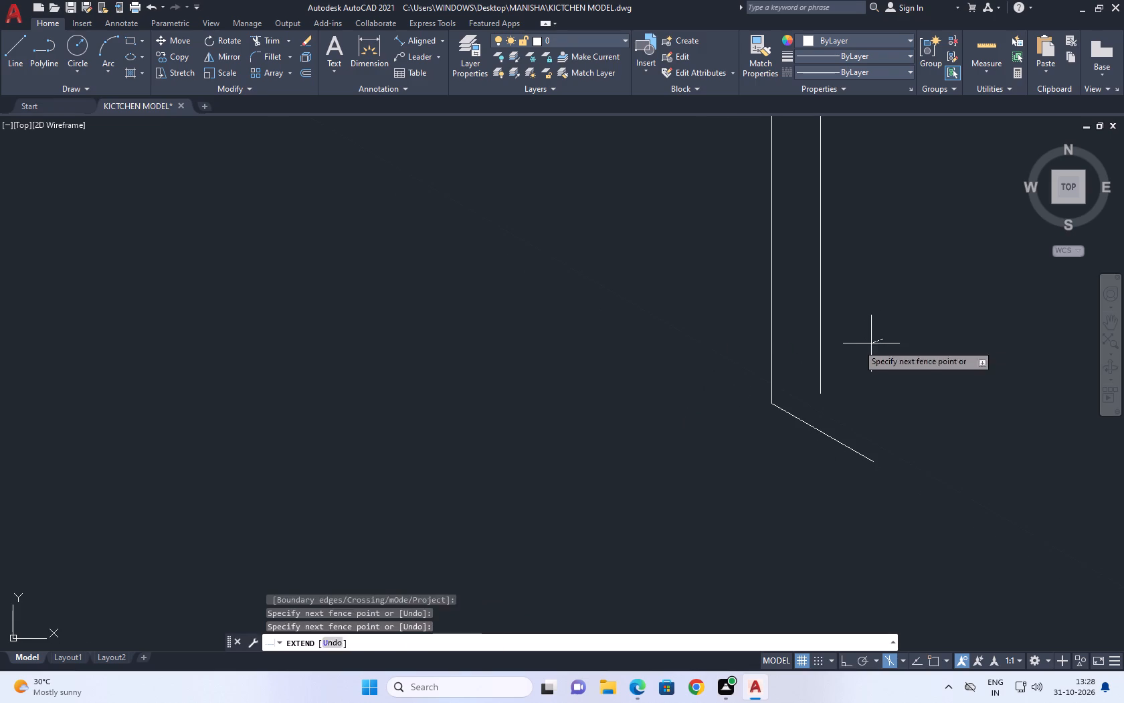
pyautogui.click(782, 341)
pyautogui.press('Escape')
# Trim the part of the sloping end line that projects beyond the copied handle line.
pyautogui.press('t')
pyautogui.press('r')
pyautogui.press('space')
pyautogui.click(864, 388)
pyautogui.click(833, 470)
pyautogui.press('Escape')
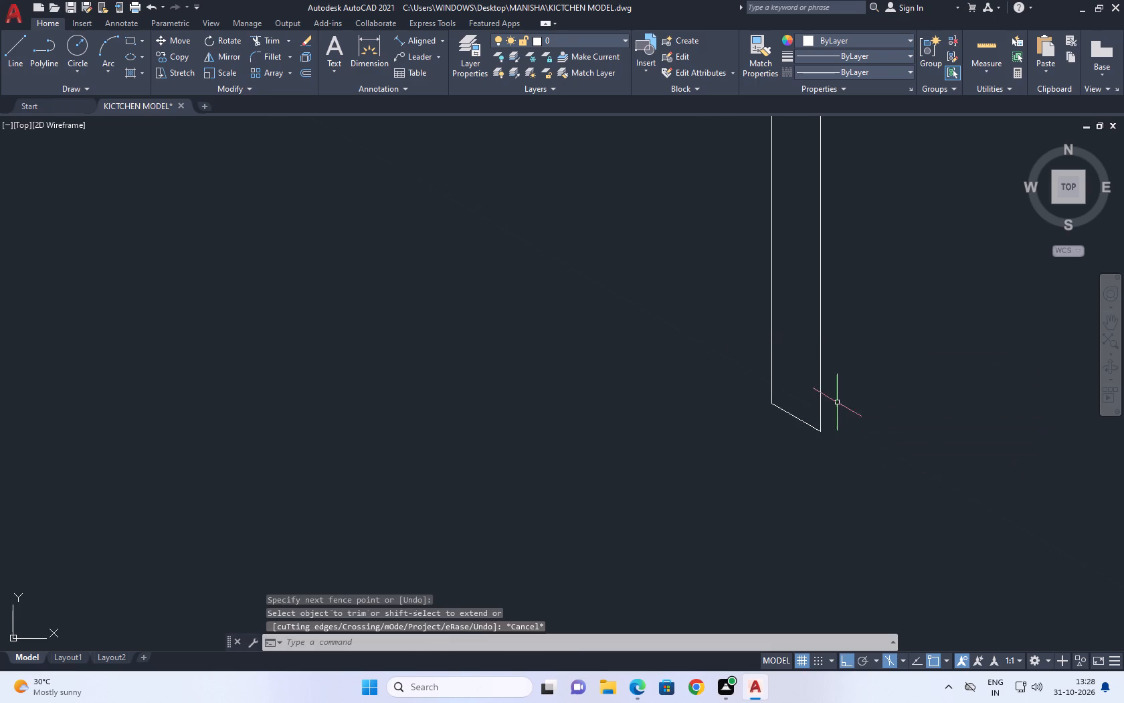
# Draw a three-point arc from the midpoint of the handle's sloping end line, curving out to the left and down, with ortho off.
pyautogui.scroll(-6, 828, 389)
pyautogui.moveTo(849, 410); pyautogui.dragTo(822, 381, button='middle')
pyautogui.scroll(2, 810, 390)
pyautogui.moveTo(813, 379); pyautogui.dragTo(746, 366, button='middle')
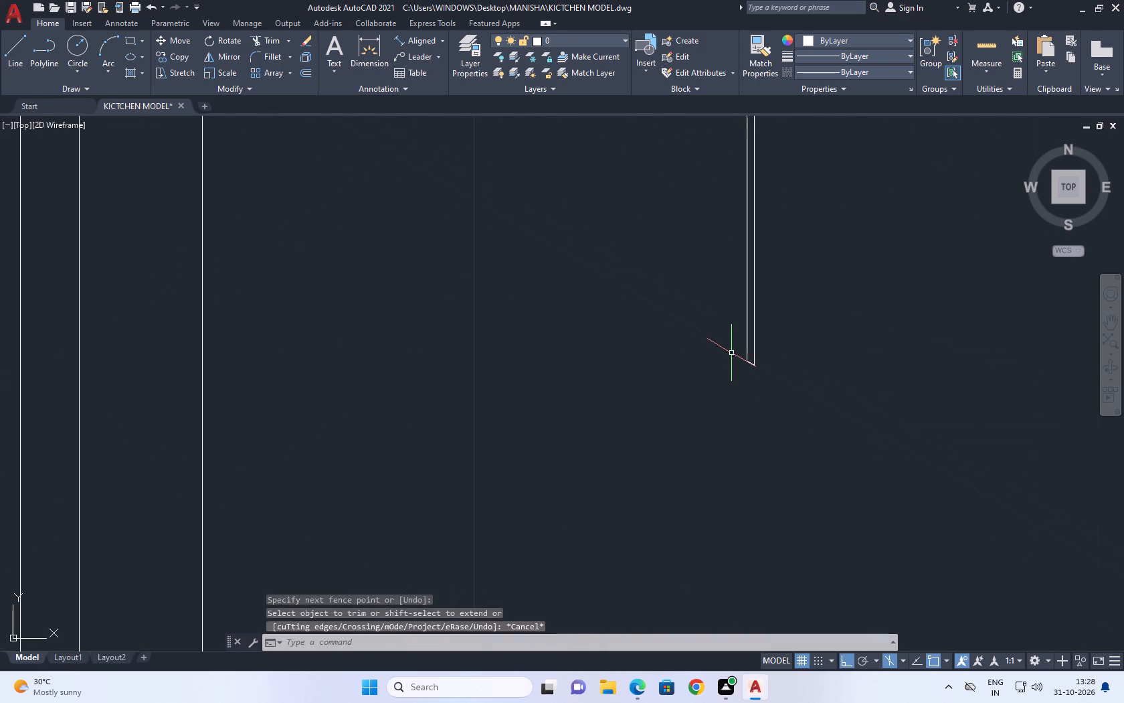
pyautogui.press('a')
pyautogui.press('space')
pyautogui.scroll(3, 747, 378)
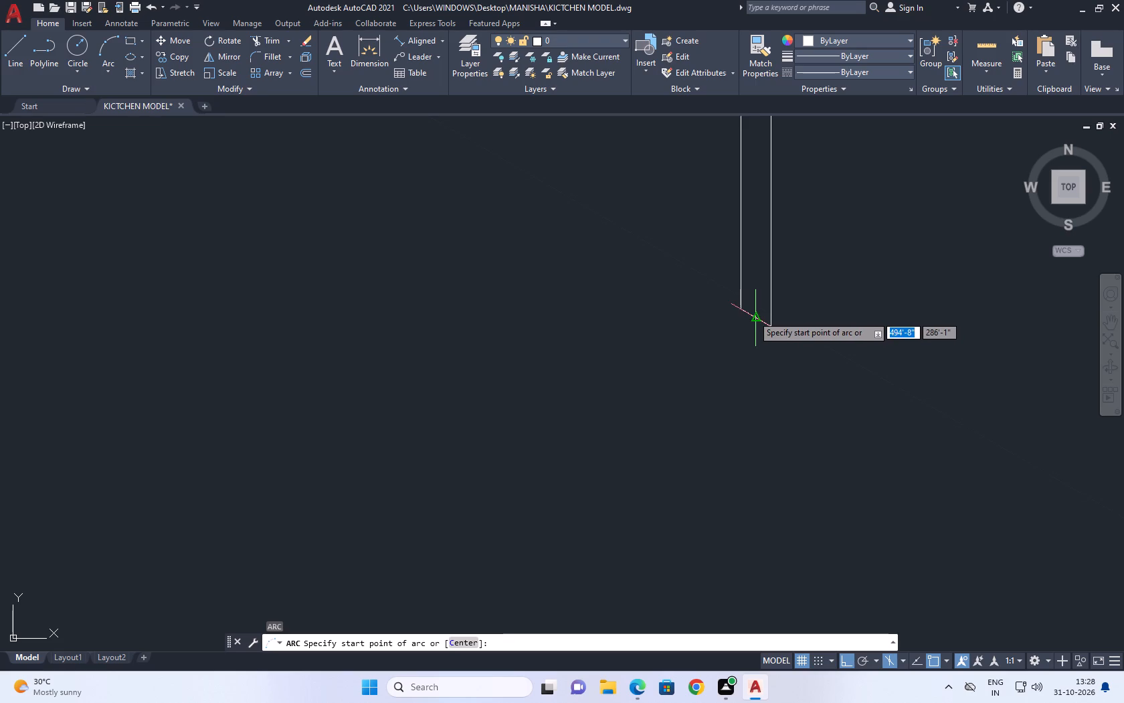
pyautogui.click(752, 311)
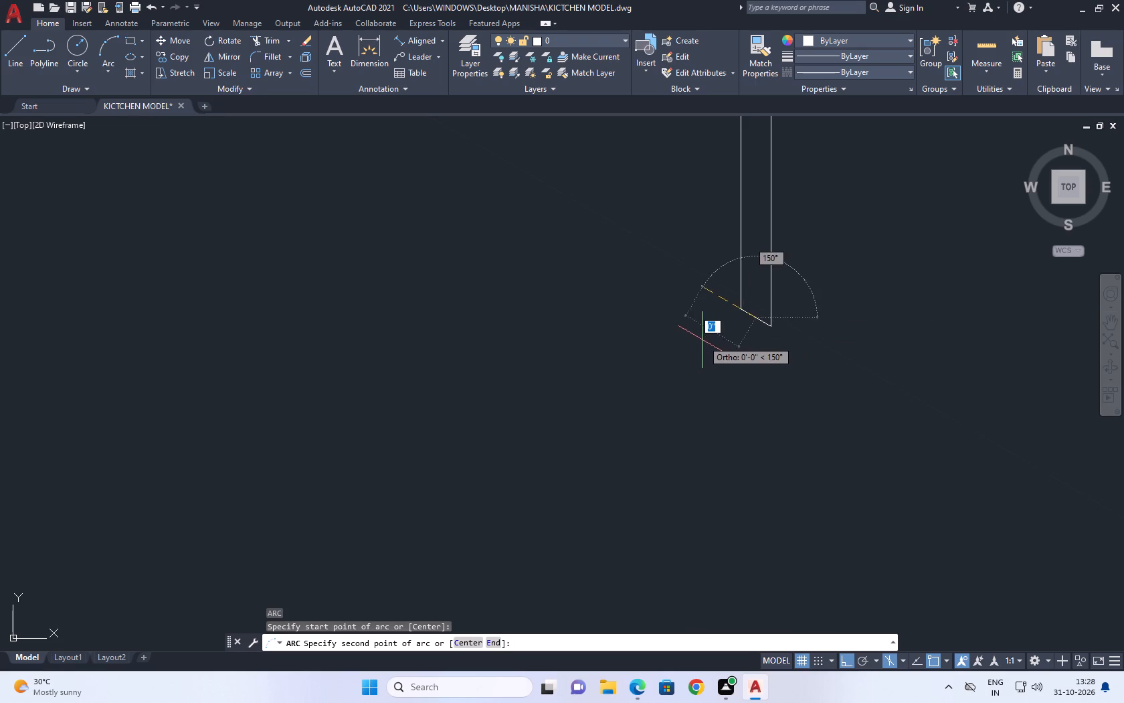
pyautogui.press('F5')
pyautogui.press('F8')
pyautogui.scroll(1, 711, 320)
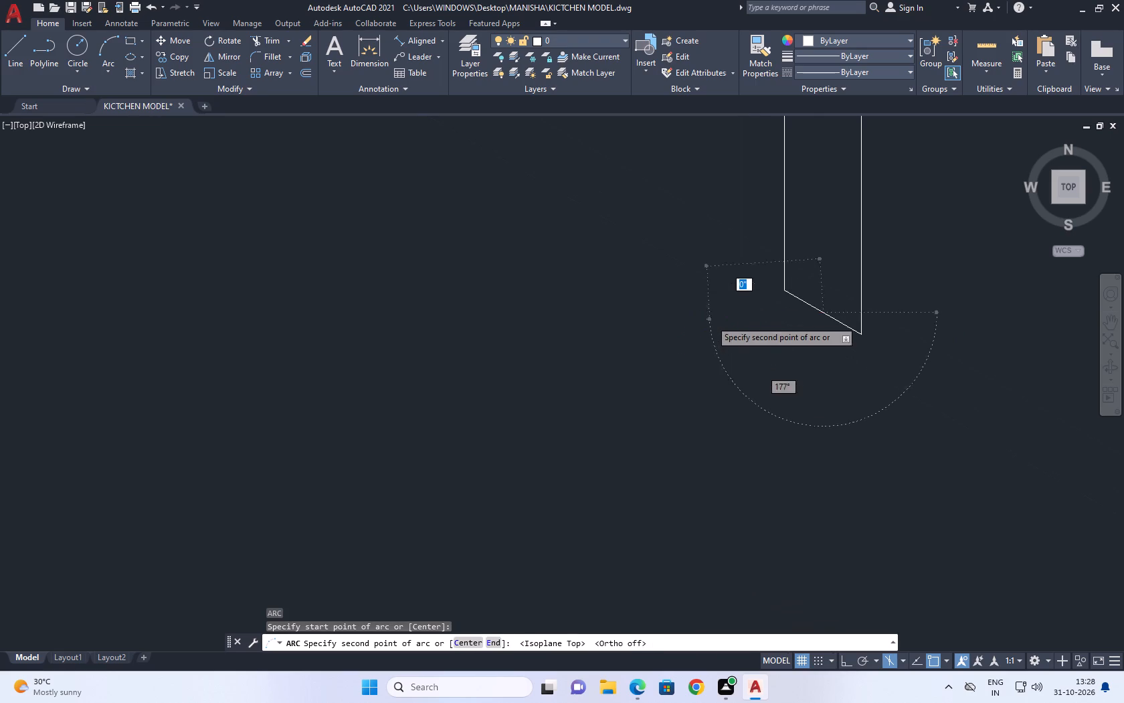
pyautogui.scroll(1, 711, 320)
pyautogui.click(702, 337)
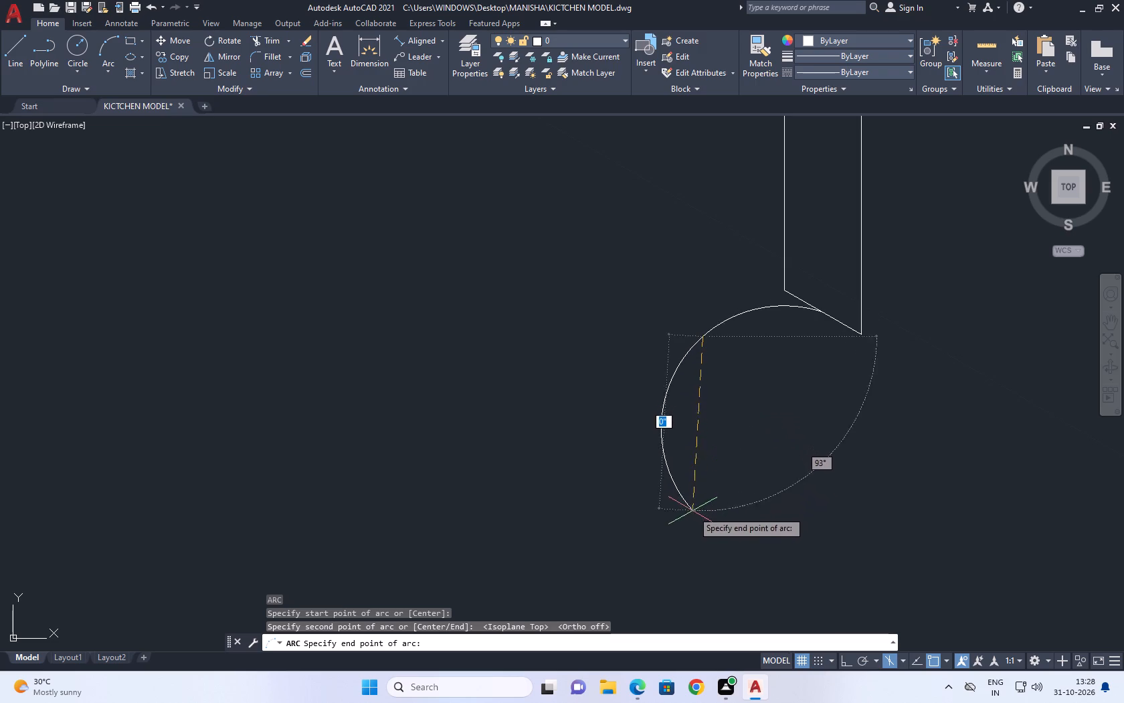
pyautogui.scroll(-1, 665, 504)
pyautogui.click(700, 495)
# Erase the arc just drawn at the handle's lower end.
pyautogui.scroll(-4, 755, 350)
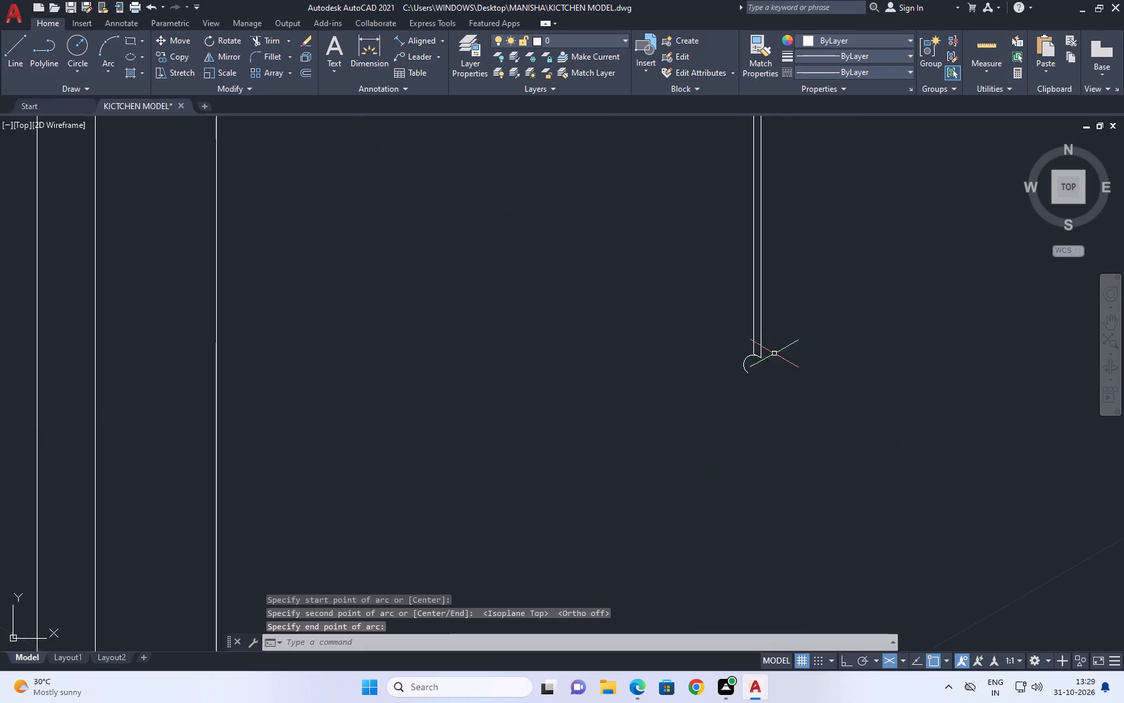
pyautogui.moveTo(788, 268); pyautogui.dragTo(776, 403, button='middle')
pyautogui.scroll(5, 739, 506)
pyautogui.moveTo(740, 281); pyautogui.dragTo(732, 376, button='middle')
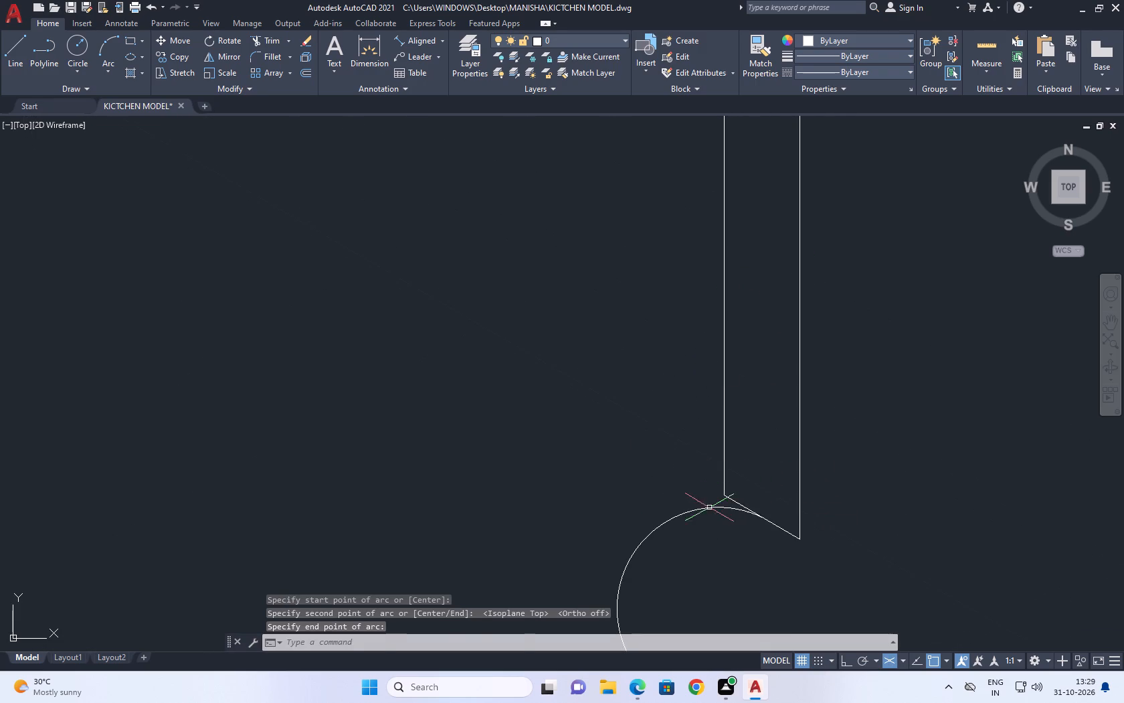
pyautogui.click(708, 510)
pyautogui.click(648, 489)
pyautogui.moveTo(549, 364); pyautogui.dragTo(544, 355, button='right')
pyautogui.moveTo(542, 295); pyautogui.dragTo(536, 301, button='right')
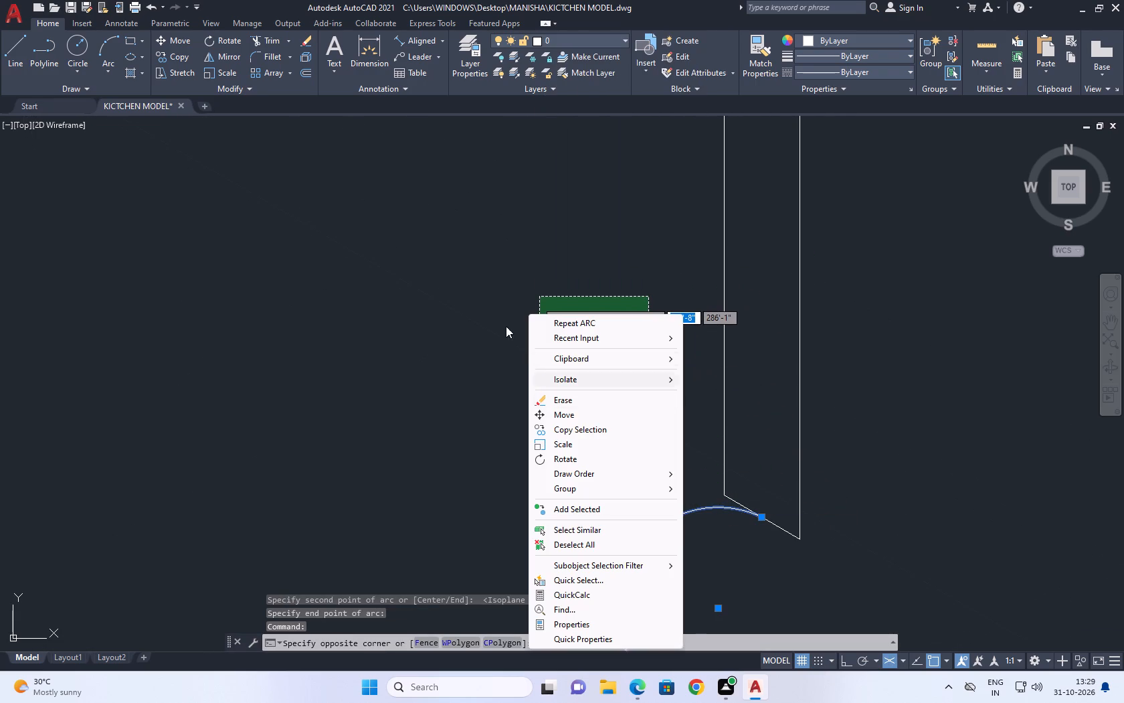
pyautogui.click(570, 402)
# Erase the sloping line that closes the lower end of the handle.
pyautogui.scroll(-4, 577, 394)
pyautogui.scroll(3, 590, 419)
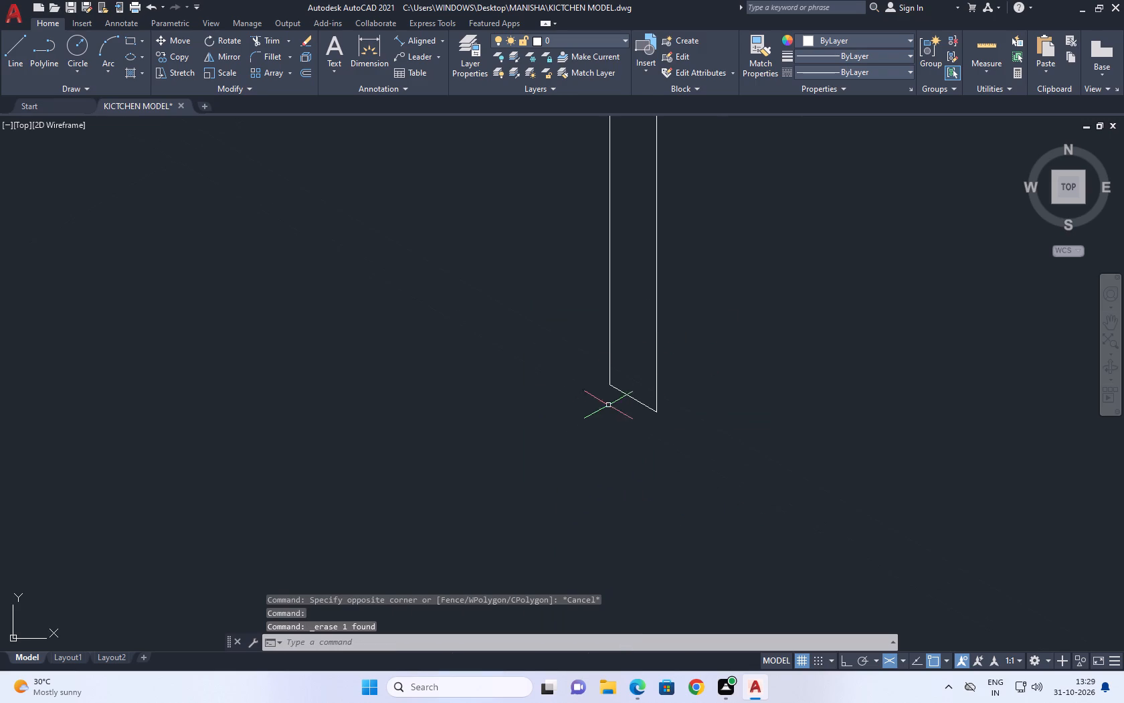
pyautogui.moveTo(634, 355); pyautogui.dragTo(651, 416, button='middle')
pyautogui.click(649, 445)
pyautogui.click(632, 469)
pyautogui.moveTo(735, 394); pyautogui.dragTo(723, 395, button='right')
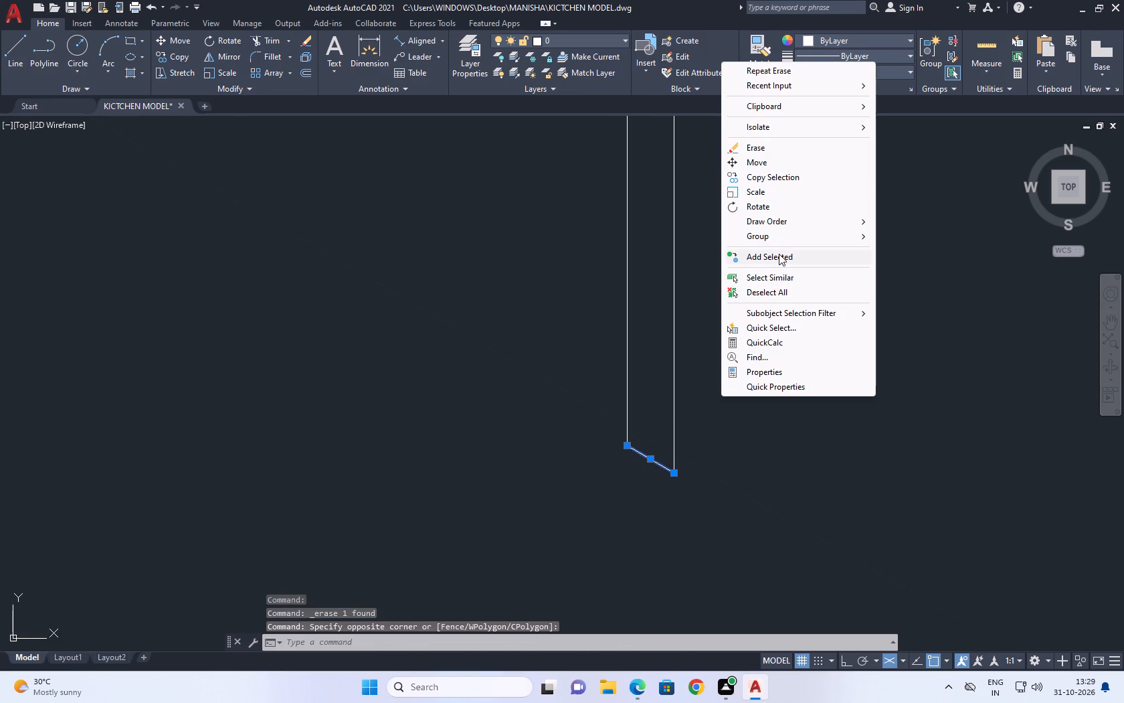
pyautogui.click(765, 150)
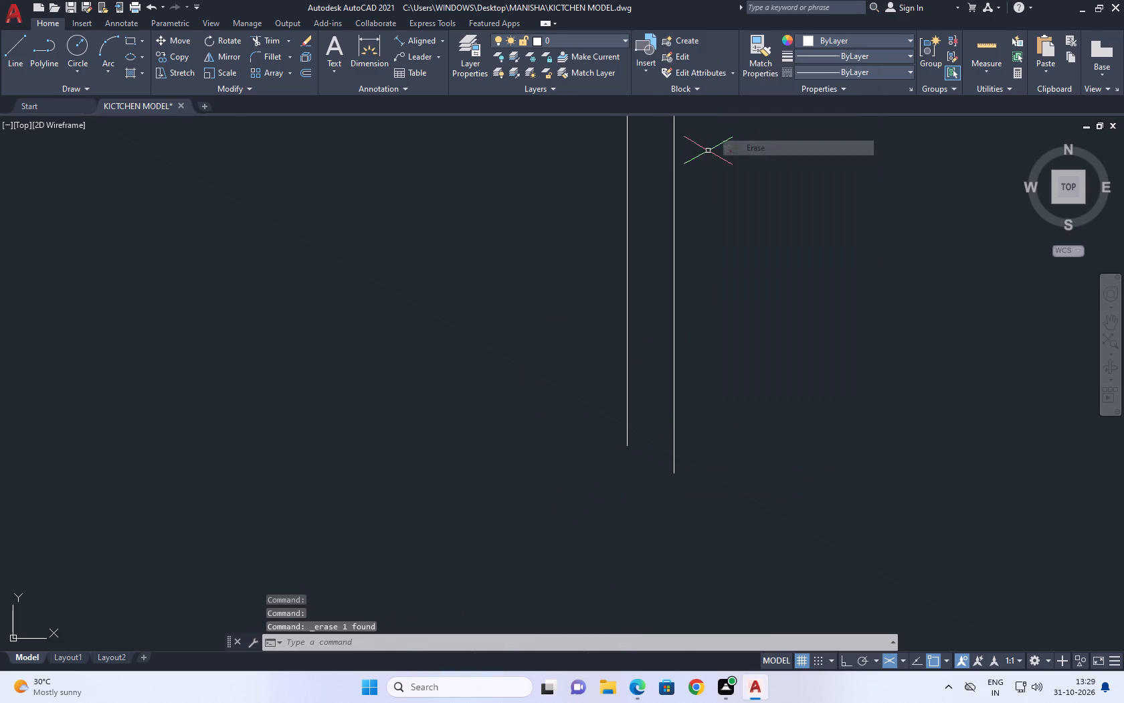
# Draw a horizontal line from the left handle line's lower end, crossing and reaching past the right handle line.
pyautogui.moveTo(707, 155); pyautogui.dragTo(699, 223, button='middle')
pyautogui.click(3, 48)
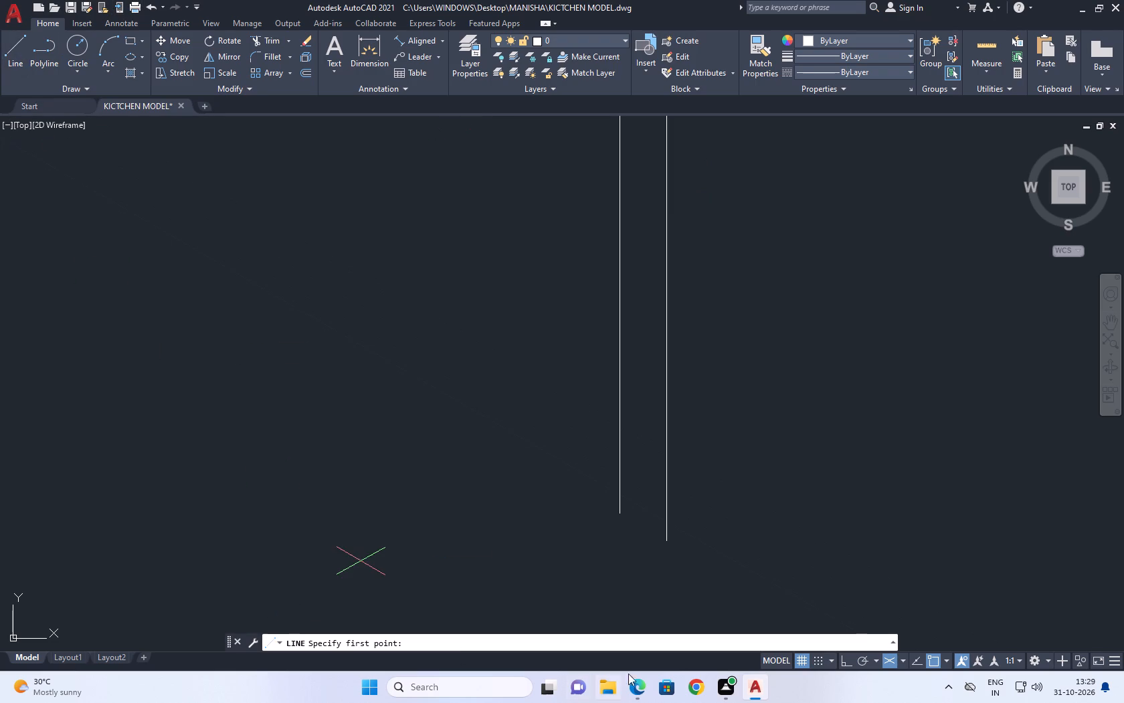
pyautogui.click(620, 516)
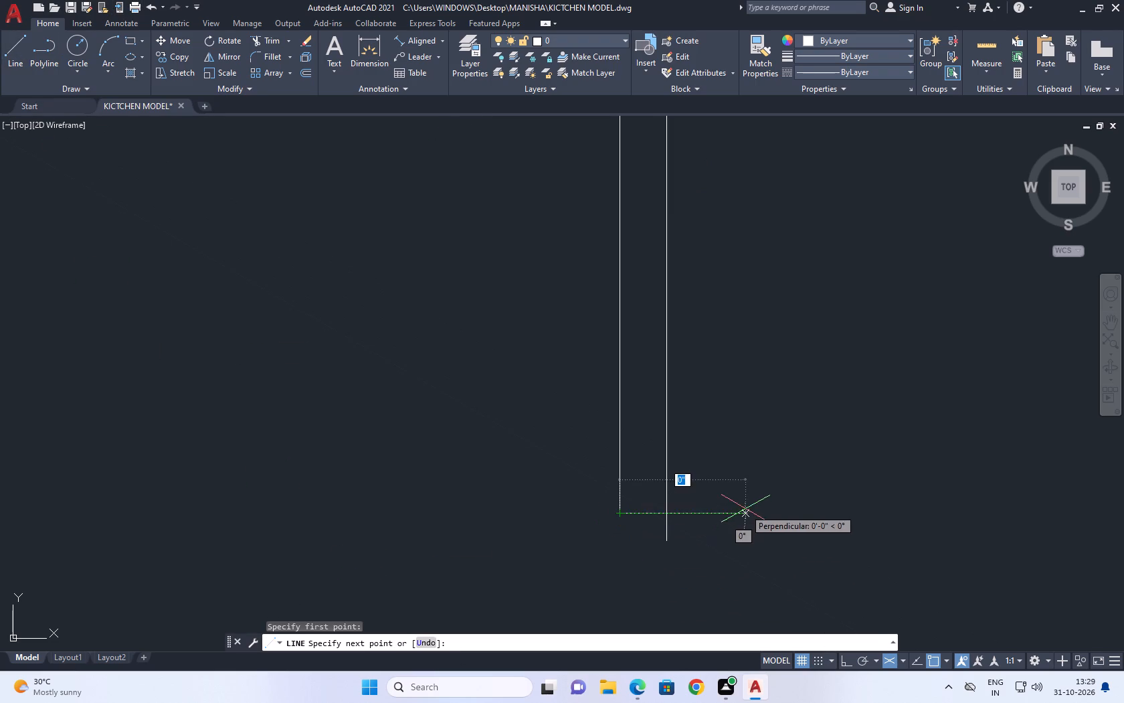
pyautogui.click(731, 518)
pyautogui.rightClick(726, 472)
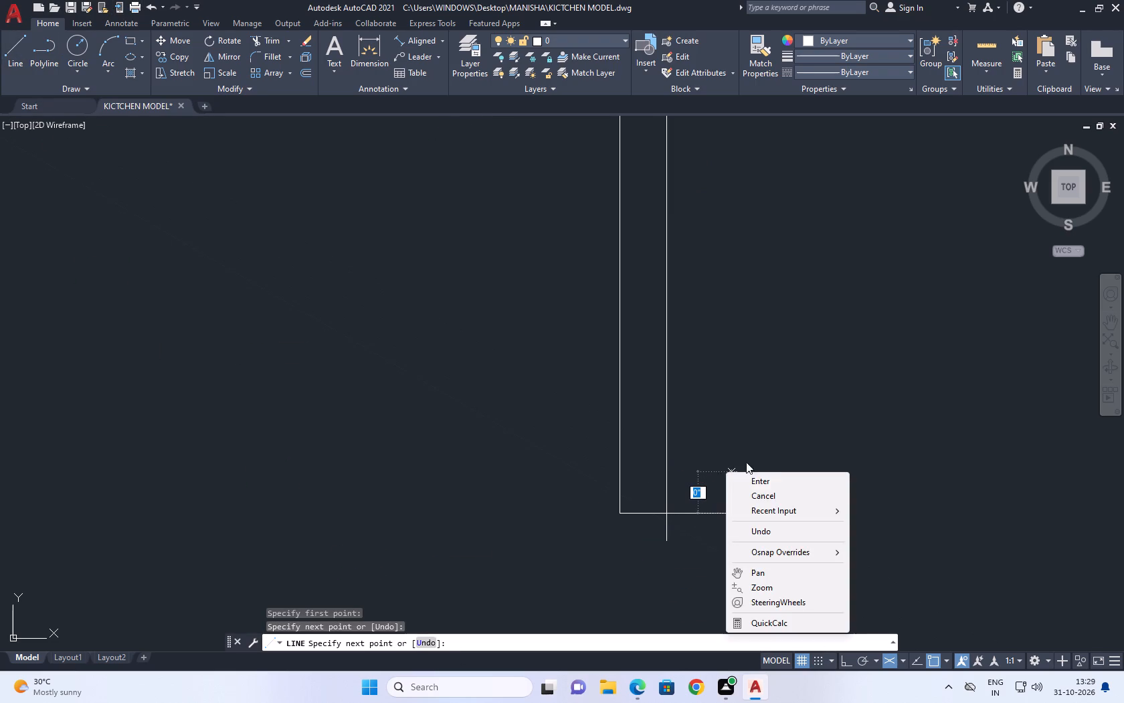
pyautogui.click(797, 499)
pyautogui.moveTo(783, 471); pyautogui.dragTo(720, 382, button='middle')
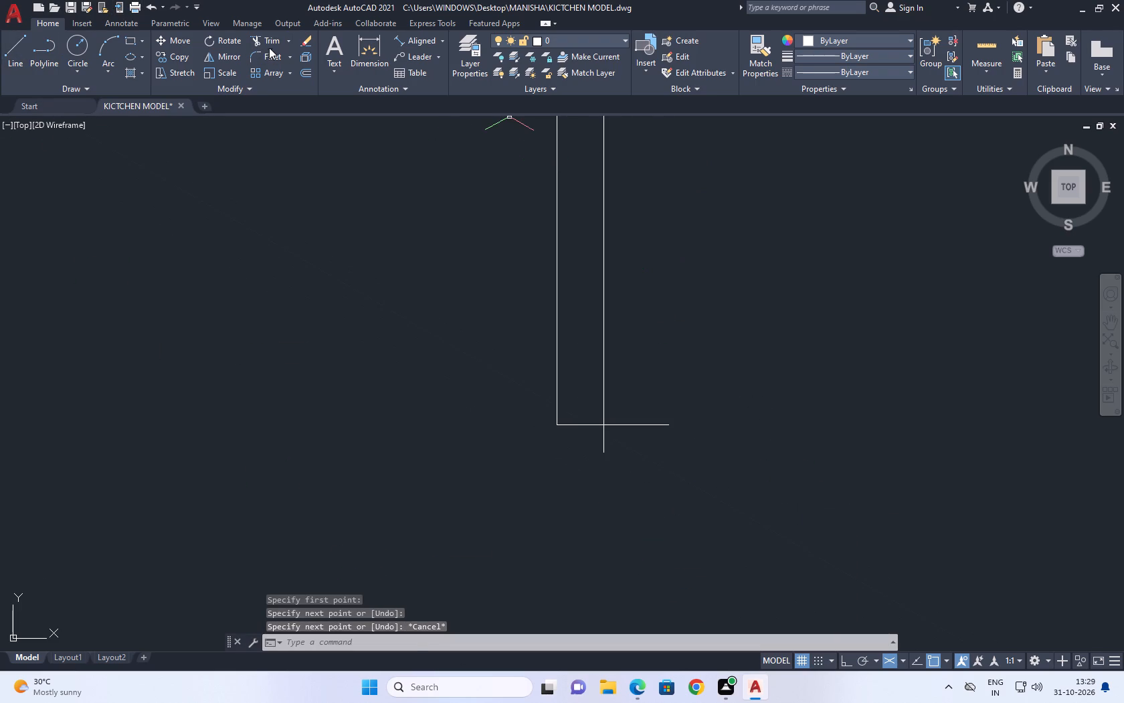
# Trim the right handle line below the horizontal end line and the part of the end line projecting beyond the handle.
pyautogui.click(271, 42)
pyautogui.scroll(2, 610, 419)
pyautogui.scroll(1, 575, 481)
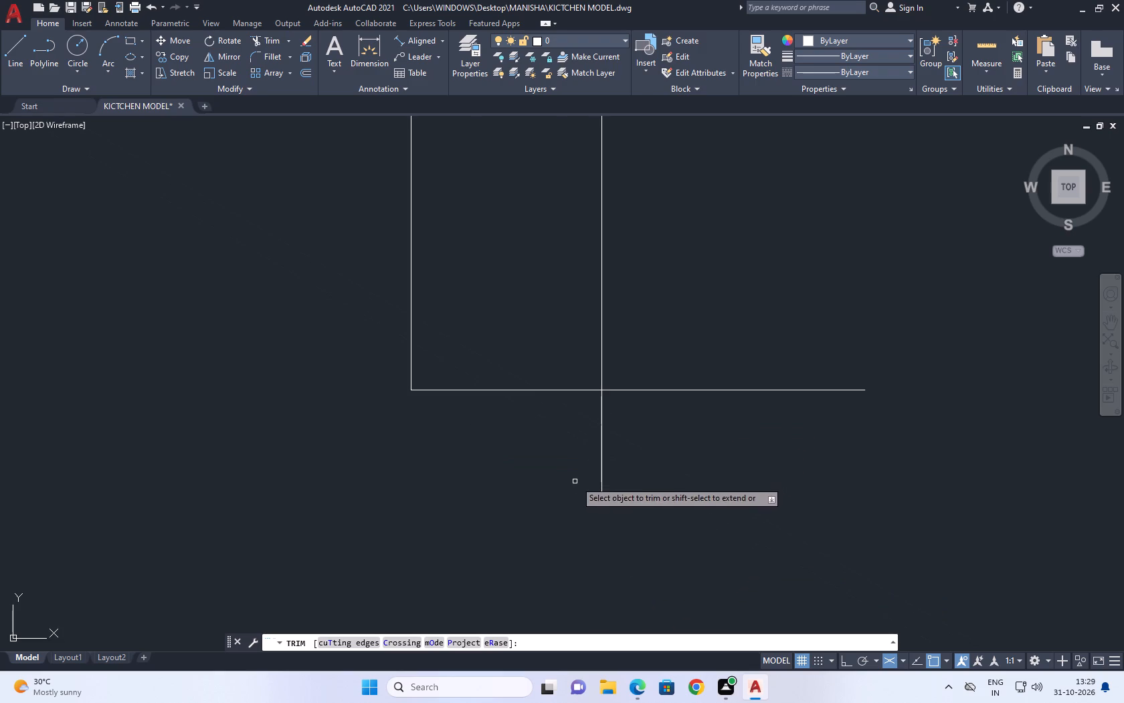
pyautogui.click(589, 465)
pyautogui.click(723, 374)
pyautogui.moveTo(723, 334); pyautogui.dragTo(723, 328, button='right')
pyautogui.click(792, 357)
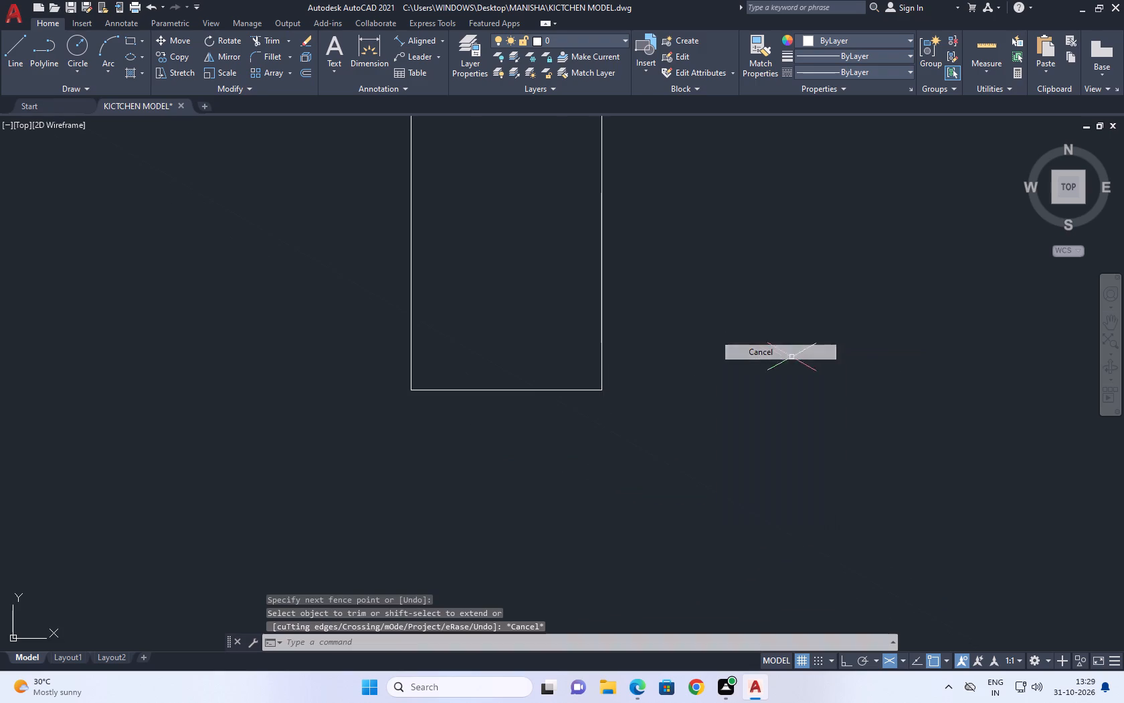
# Draw a three-point arc from the end line's midpoint through the handle's lower left corner, curving outward and down on the left.
pyautogui.scroll(-5, 671, 329)
pyautogui.moveTo(651, 381); pyautogui.dragTo(667, 364, button='middle')
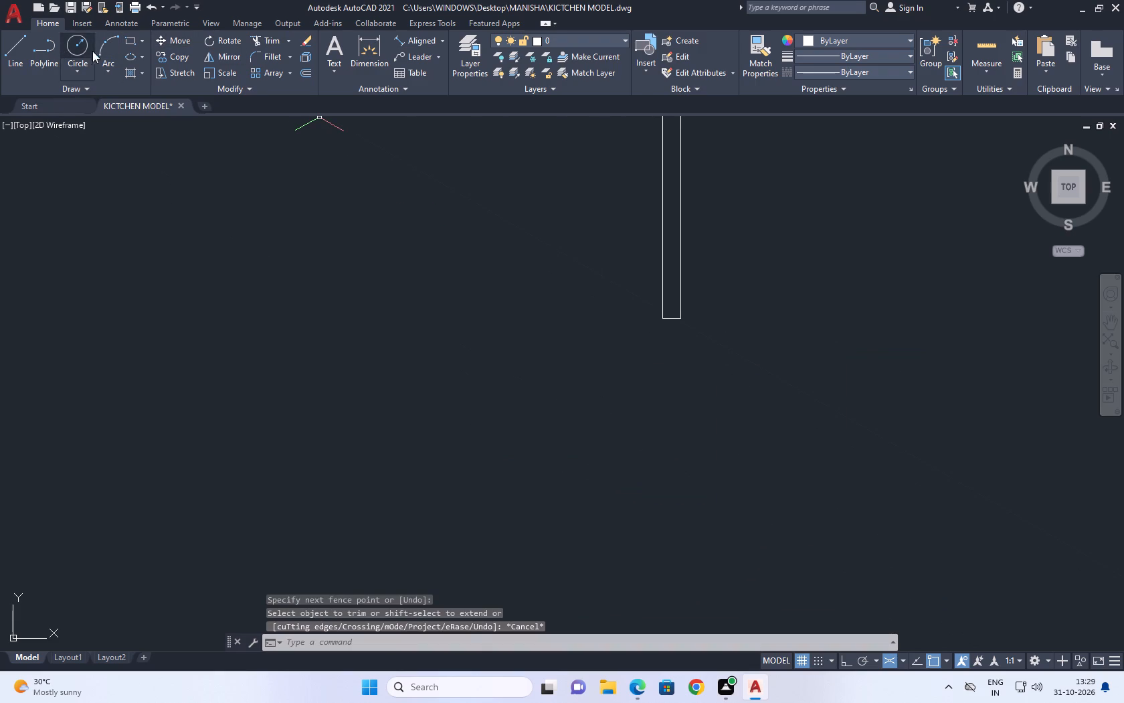
pyautogui.click(102, 44)
pyautogui.scroll(1, 662, 319)
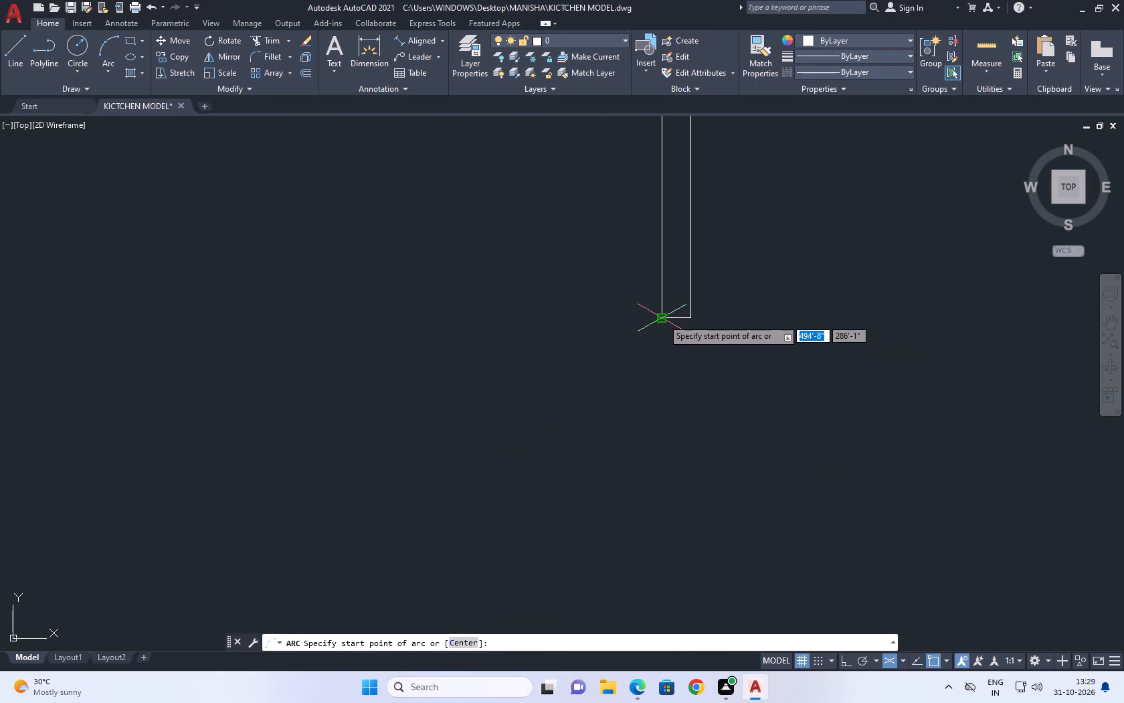
pyautogui.click(674, 321)
pyautogui.scroll(1, 661, 321)
pyautogui.click(664, 319)
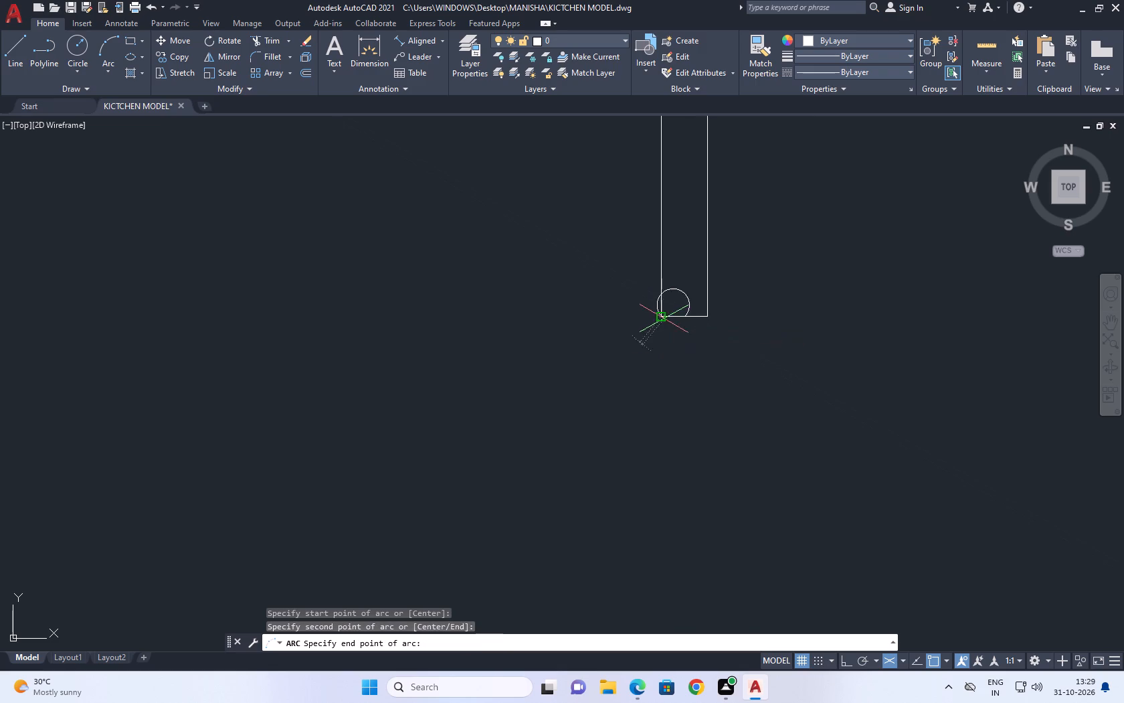
pyautogui.click(592, 449)
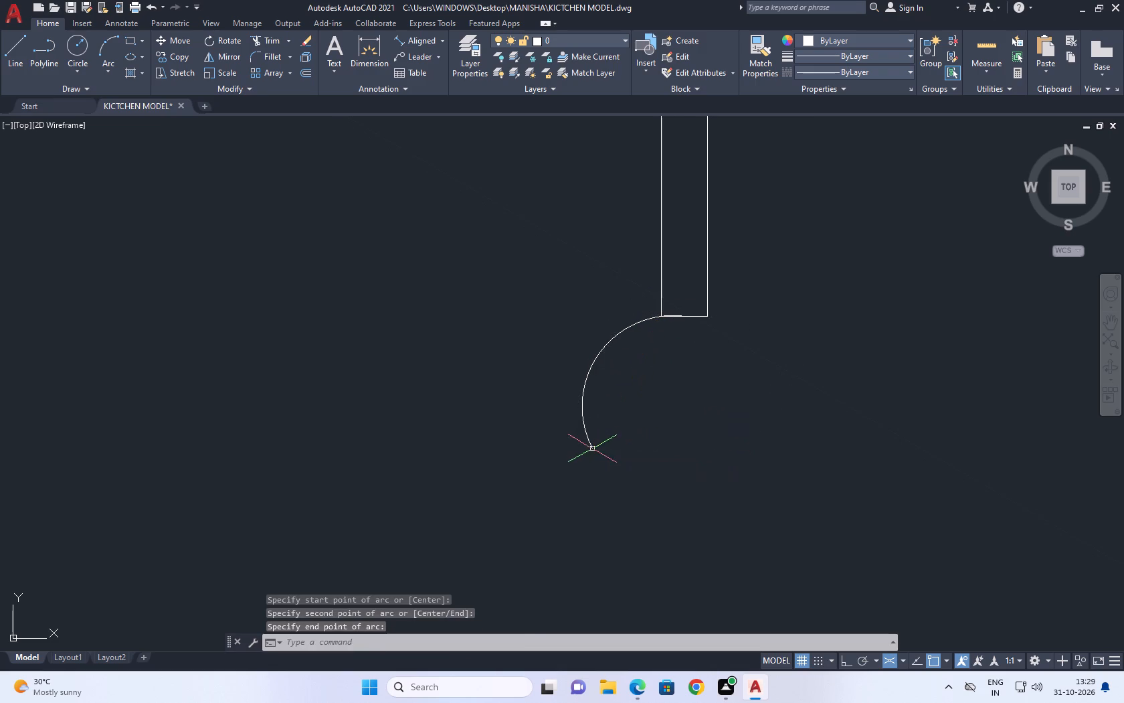
# Reshape the arc by flattening its middle inward, moving its upper end to the handle's lower left corner, and lowering its bottom end.
pyautogui.moveTo(620, 410); pyautogui.dragTo(614, 401)
pyautogui.click(588, 344)
pyautogui.click(597, 352)
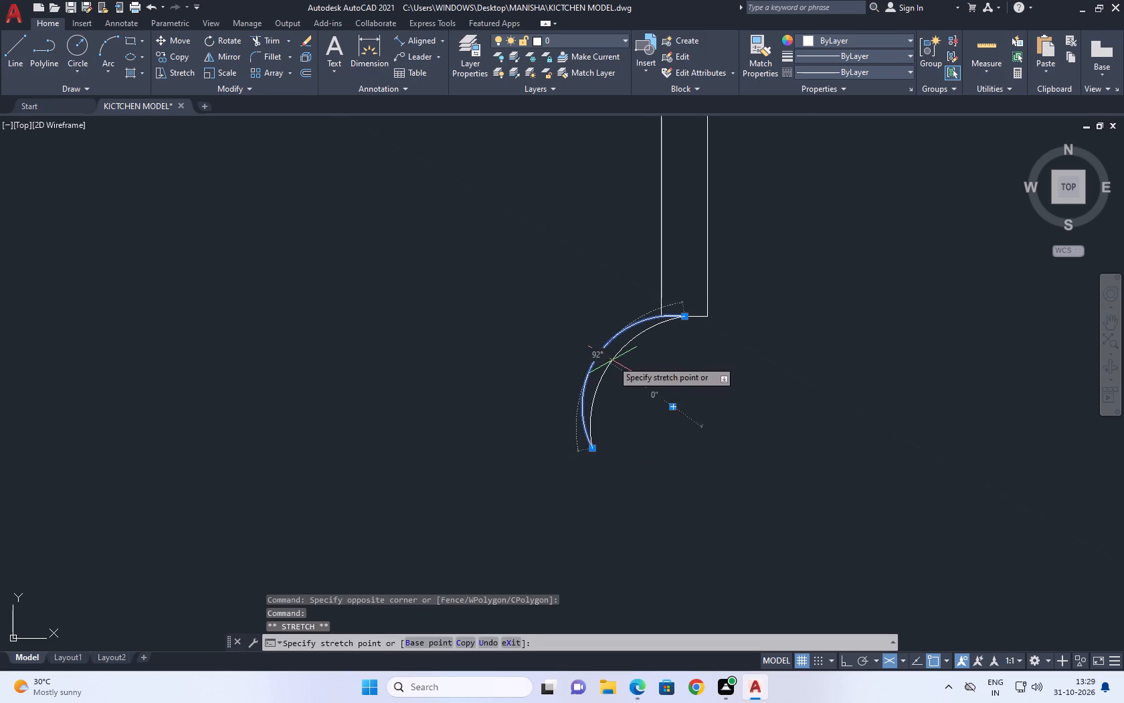
pyautogui.click(612, 360)
pyautogui.moveTo(638, 333); pyautogui.dragTo(626, 341, button='middle')
pyautogui.scroll(2, 657, 310)
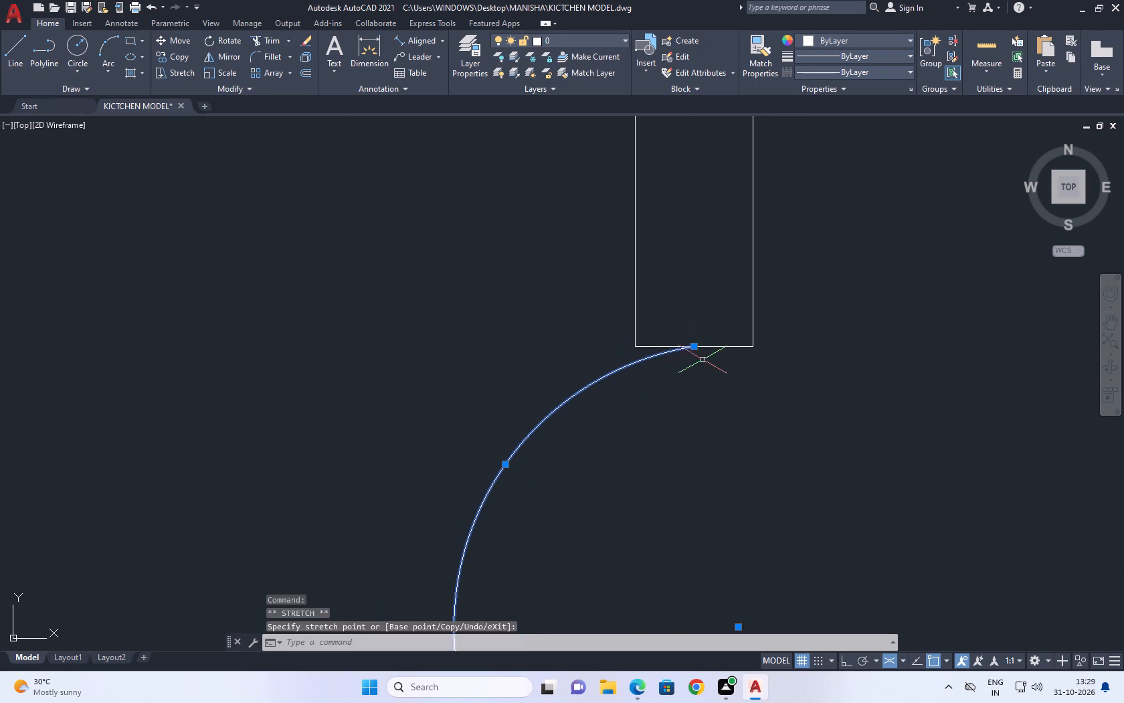
pyautogui.click(693, 344)
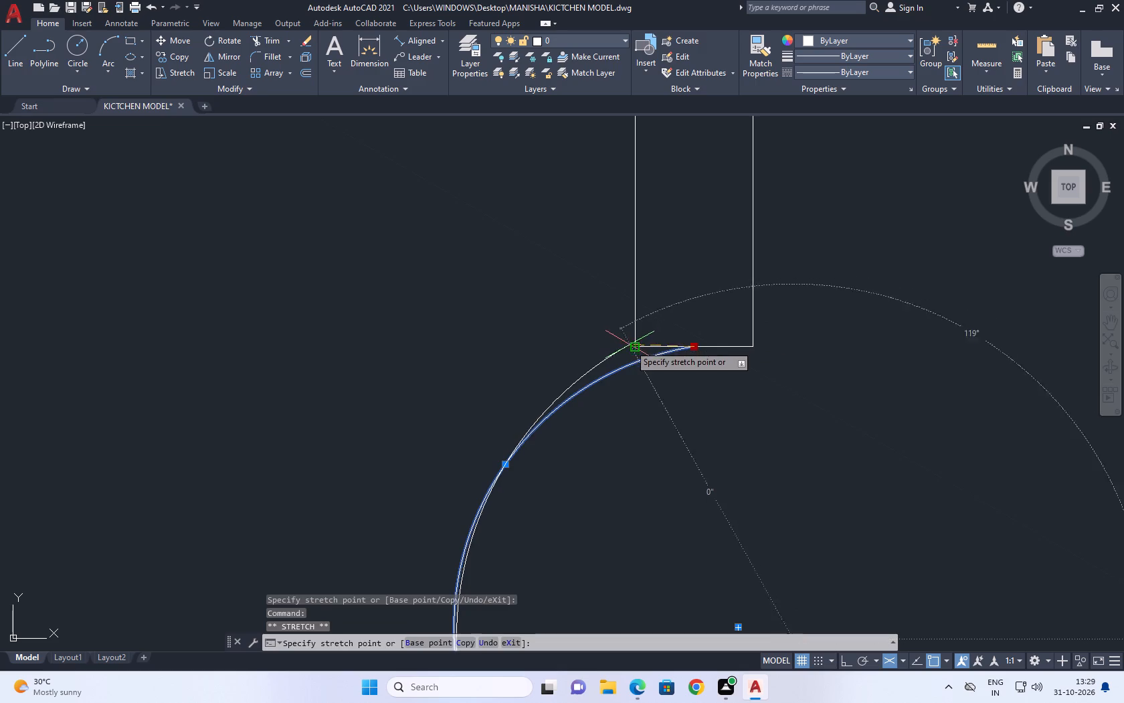
pyautogui.click(633, 345)
pyautogui.scroll(-2, 630, 345)
pyautogui.moveTo(680, 352); pyautogui.dragTo(645, 355, button='middle')
pyautogui.moveTo(566, 456); pyautogui.dragTo(573, 361, button='middle')
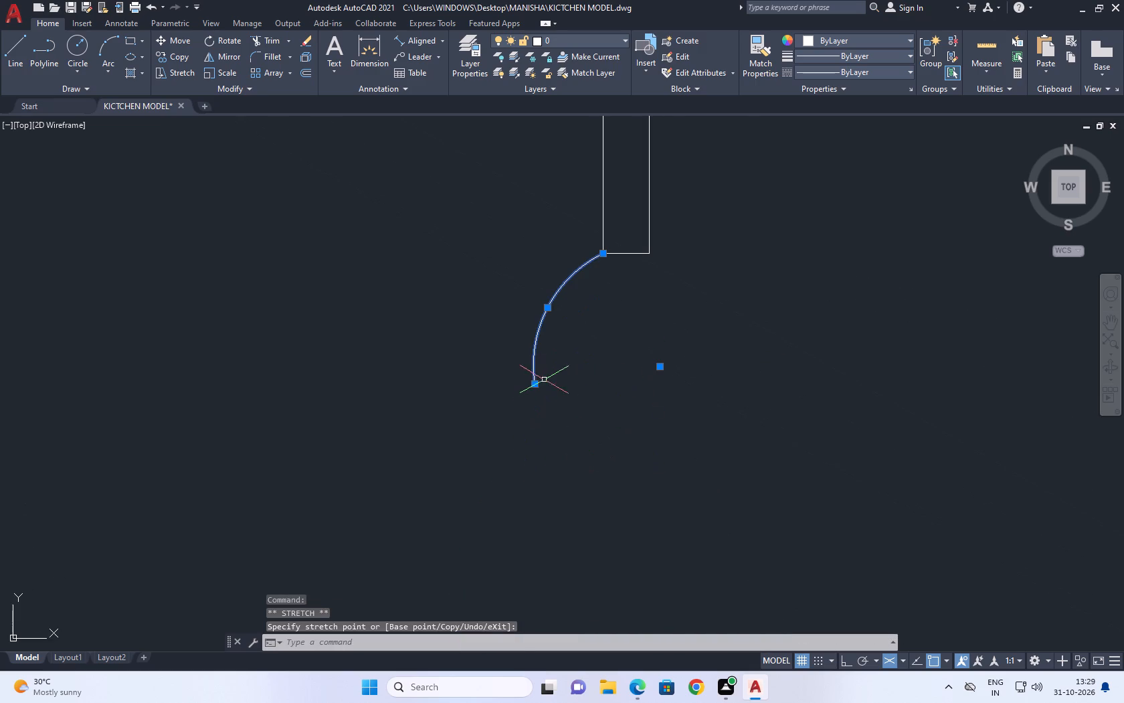
pyautogui.click(533, 388)
pyautogui.click(542, 433)
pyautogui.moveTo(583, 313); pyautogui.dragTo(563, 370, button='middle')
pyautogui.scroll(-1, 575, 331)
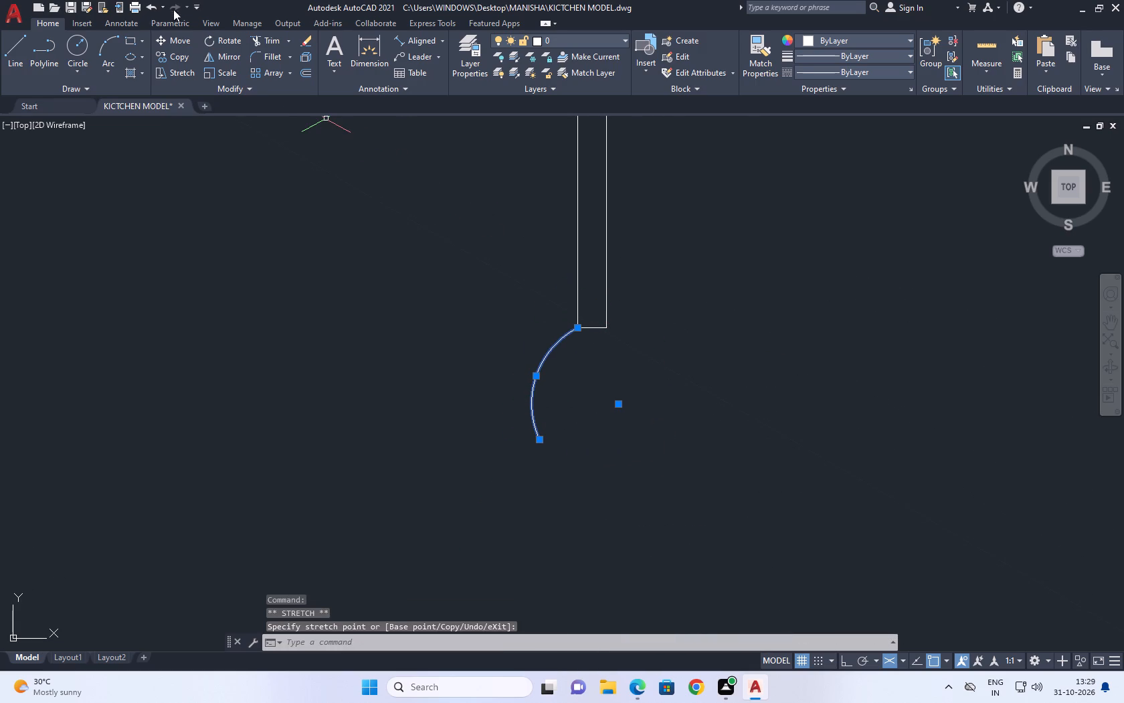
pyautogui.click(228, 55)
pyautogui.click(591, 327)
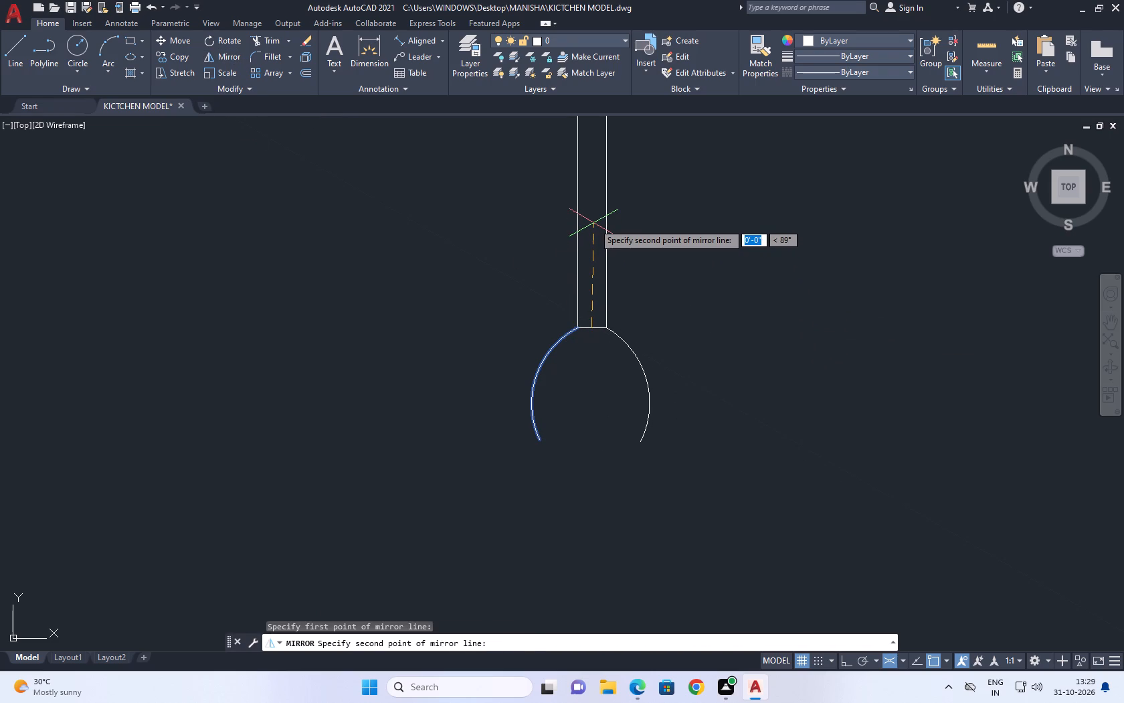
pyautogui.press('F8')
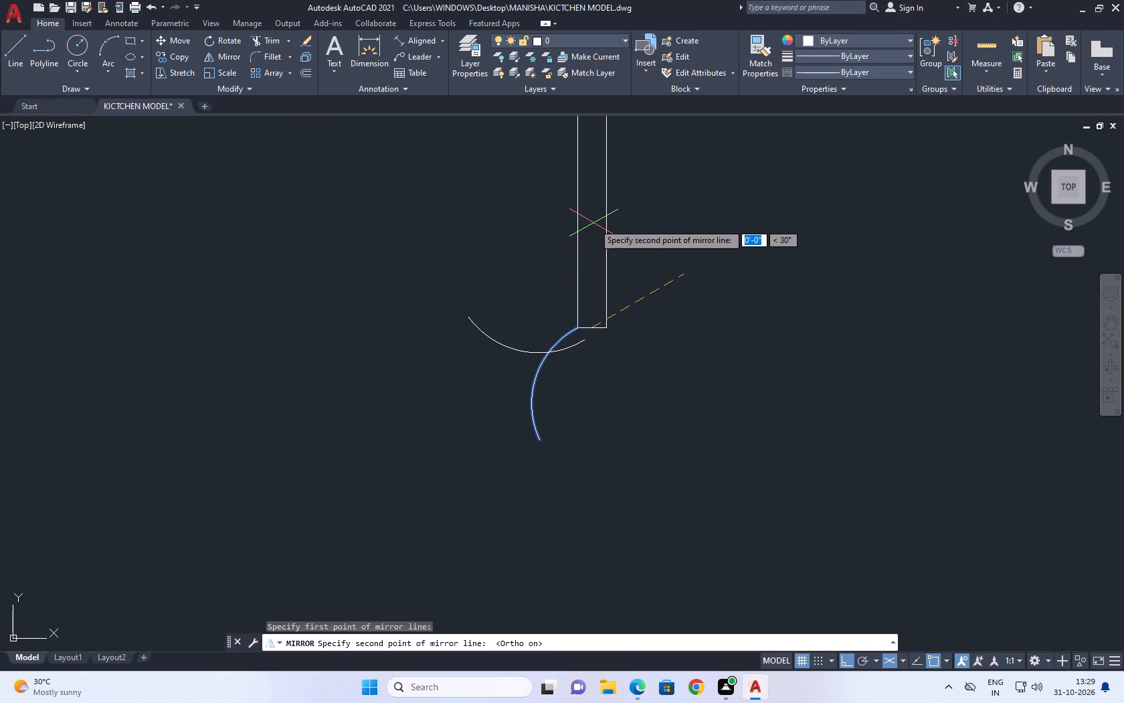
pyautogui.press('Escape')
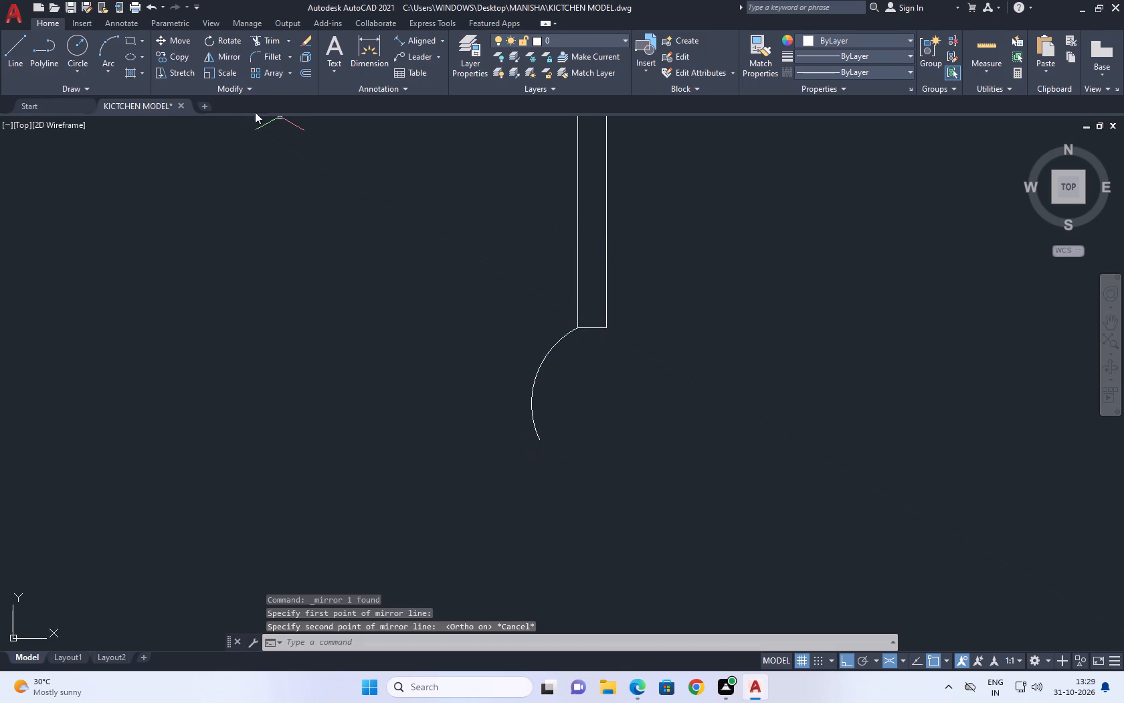
# Draw a matching three-point arc from the handle's lower right corner, bulging outward and ending level with the left arc, with ortho off.
pyautogui.click(103, 50)
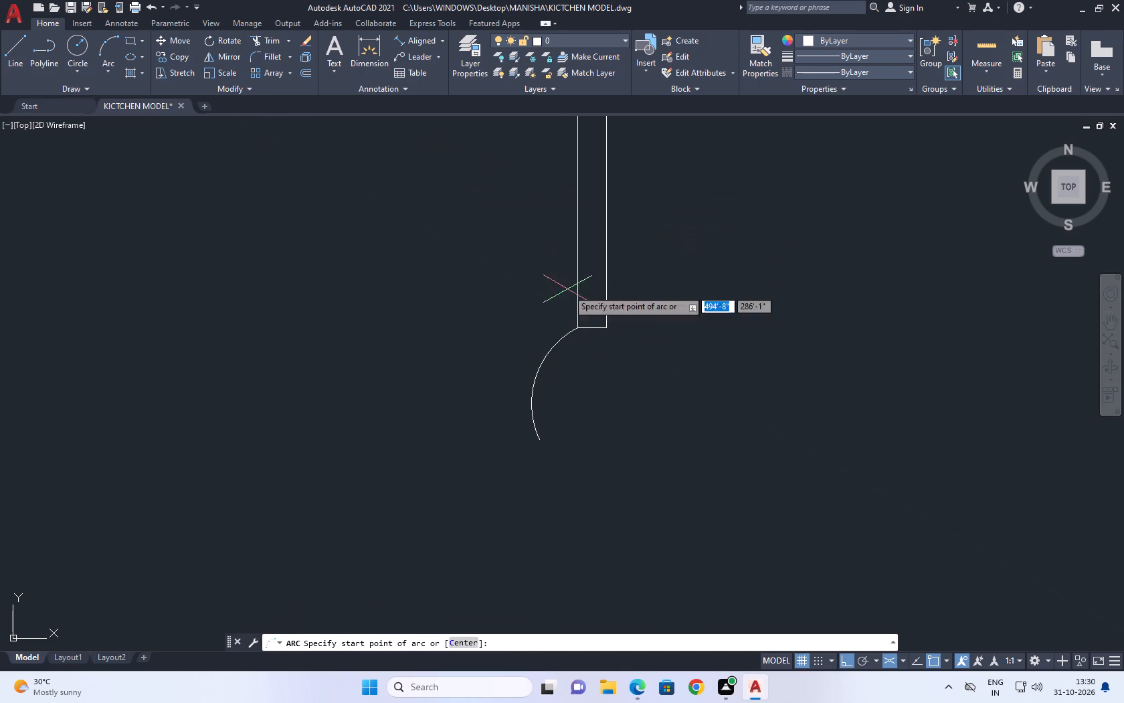
pyautogui.scroll(1, 597, 318)
pyautogui.click(613, 335)
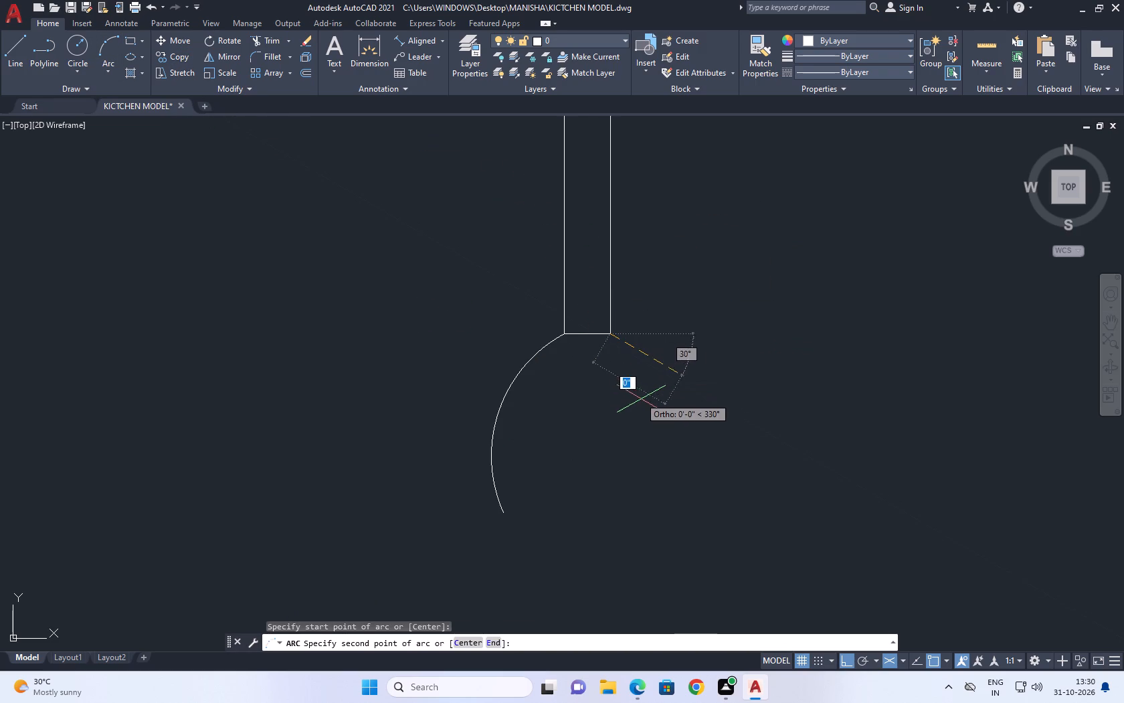
pyautogui.scroll(1, 642, 405)
pyautogui.scroll(-3, 771, 478)
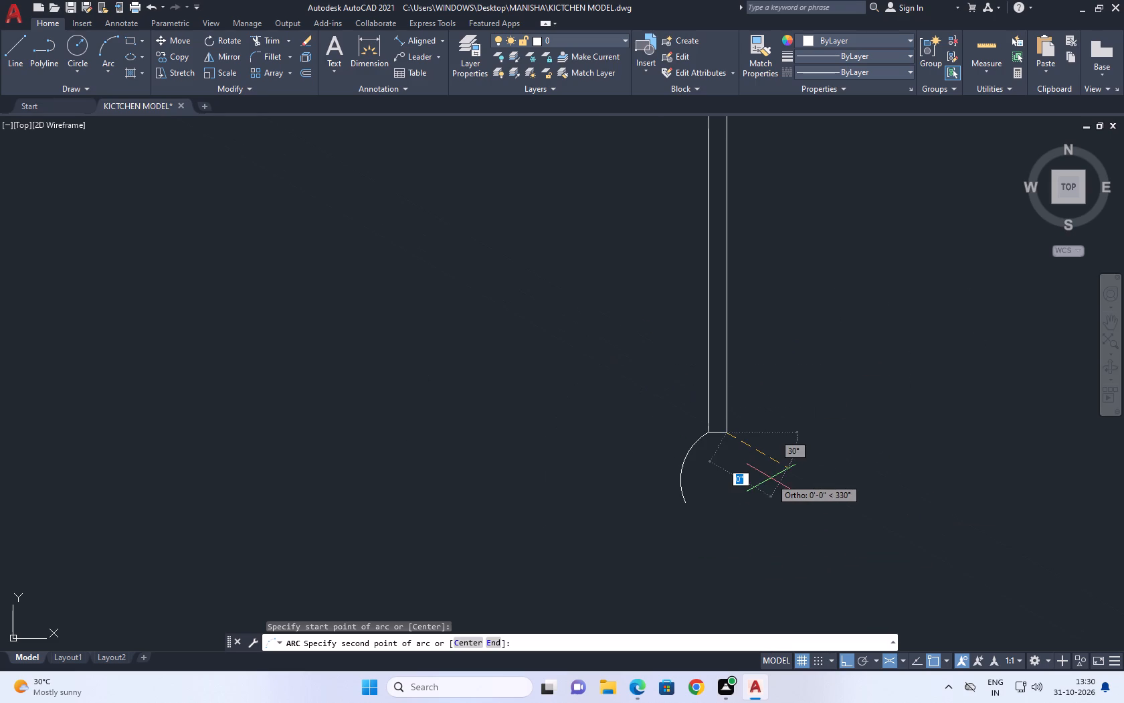
pyautogui.press('F8')
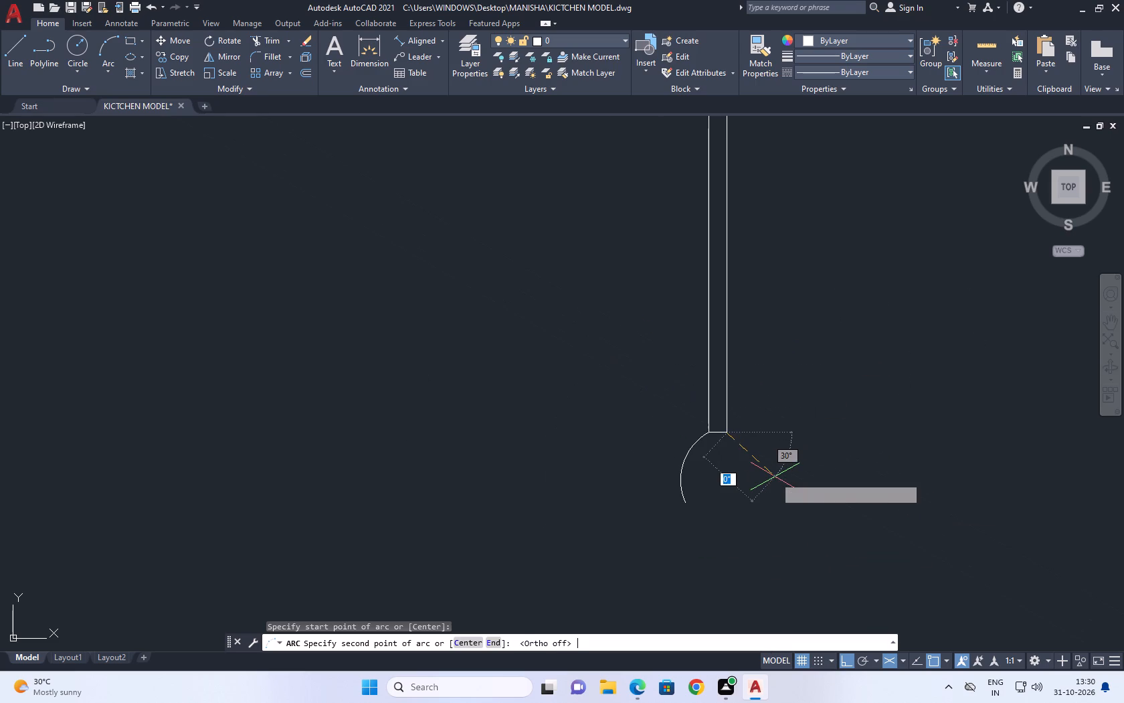
pyautogui.scroll(2, 738, 465)
pyautogui.click(743, 467)
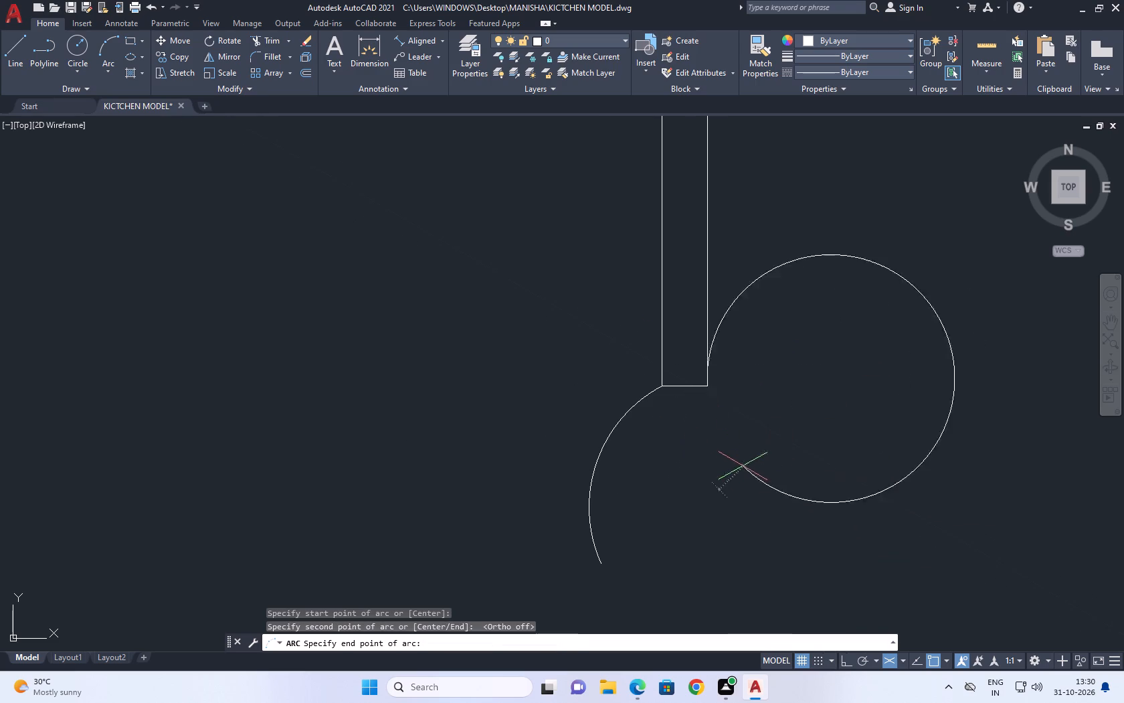
pyautogui.click(729, 573)
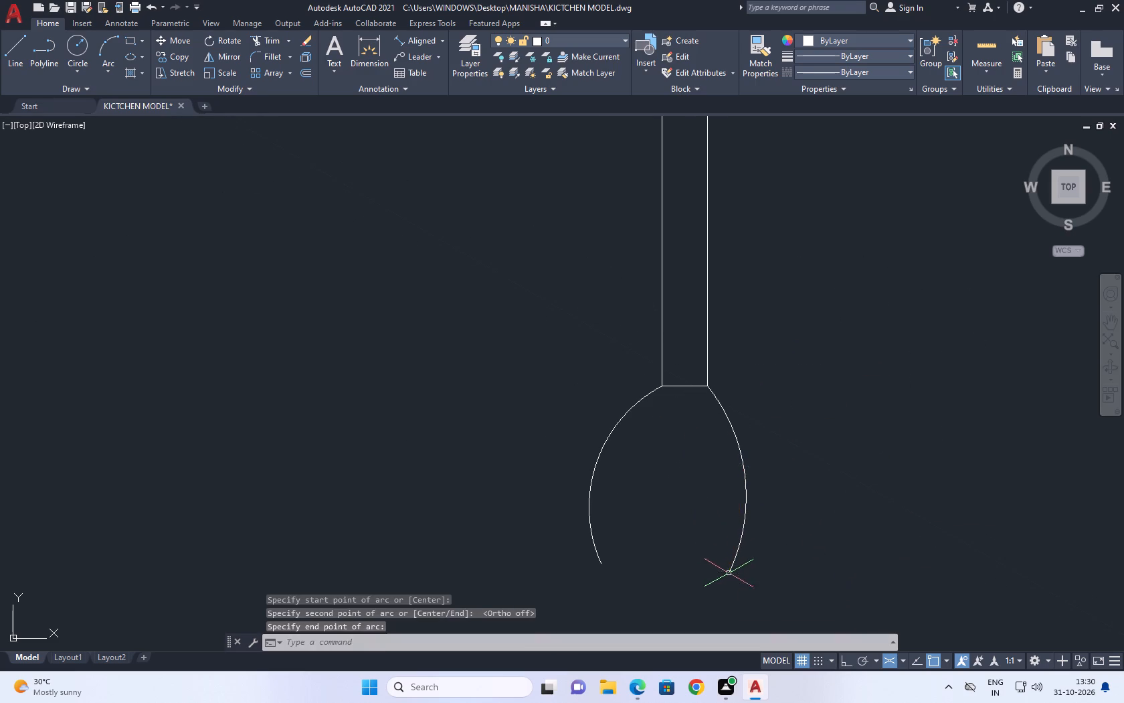
# Reshape the right arc below the handle by bulging its middle outward and moving its lower end farther outward.
pyautogui.moveTo(759, 510); pyautogui.dragTo(752, 493)
pyautogui.click(702, 433)
pyautogui.click(744, 475)
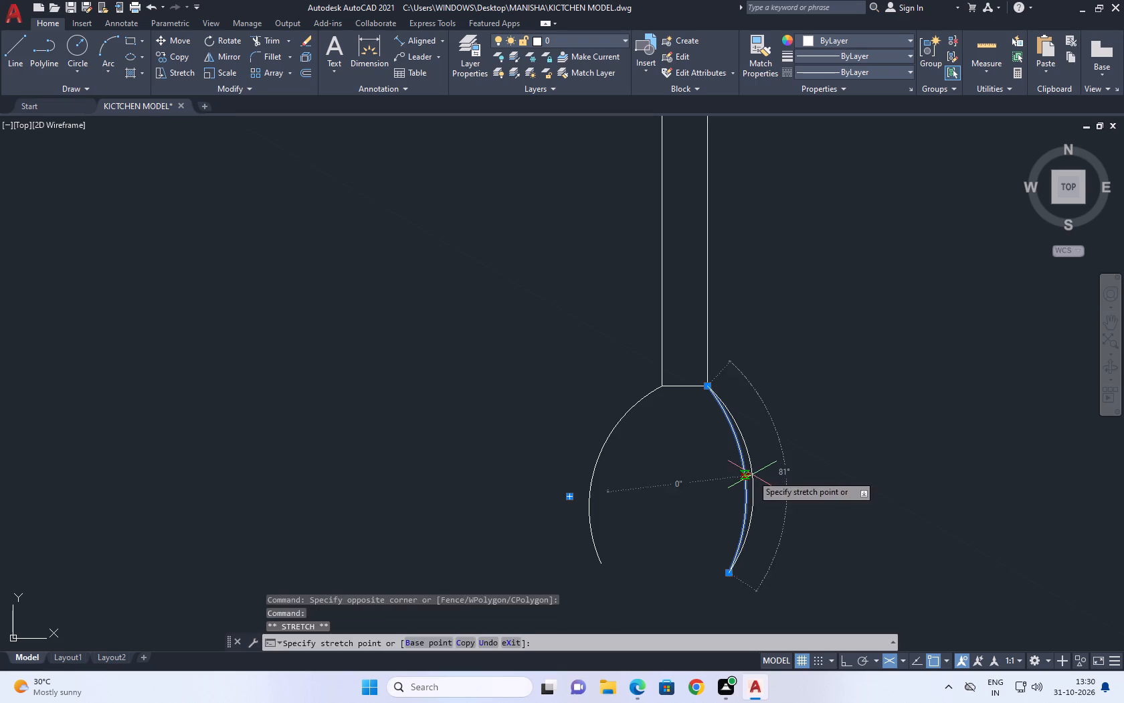
pyautogui.click(760, 470)
pyautogui.moveTo(793, 449); pyautogui.dragTo(739, 424, button='middle')
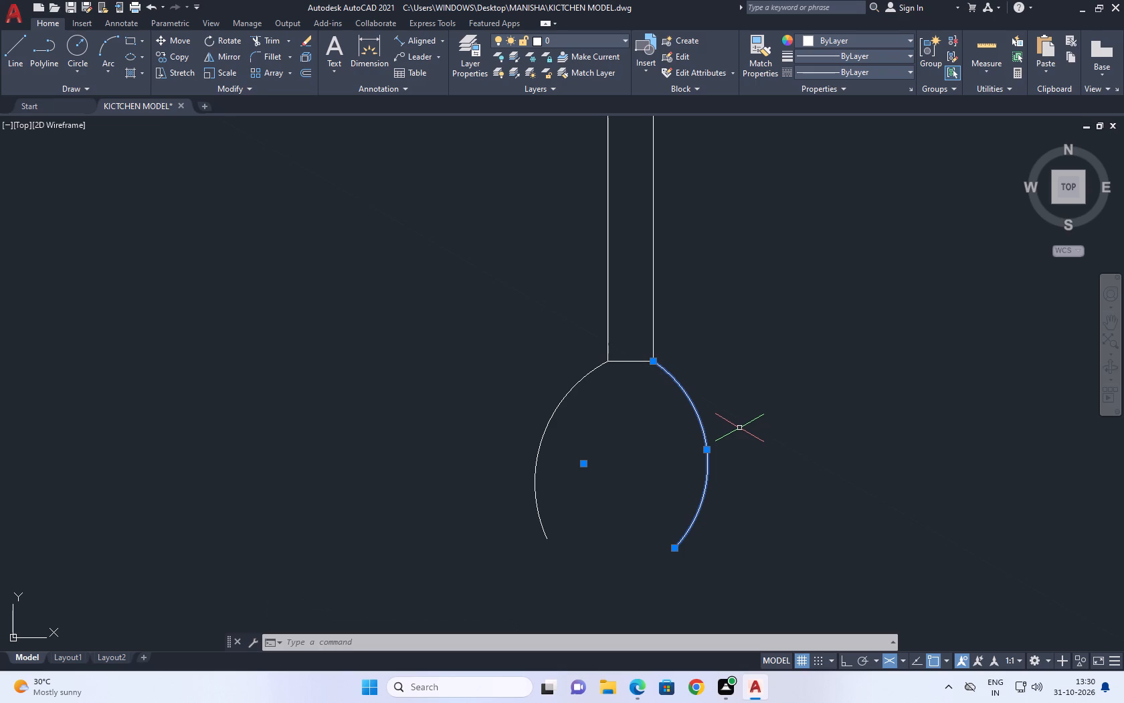
pyautogui.moveTo(725, 487); pyautogui.dragTo(696, 283, button='middle')
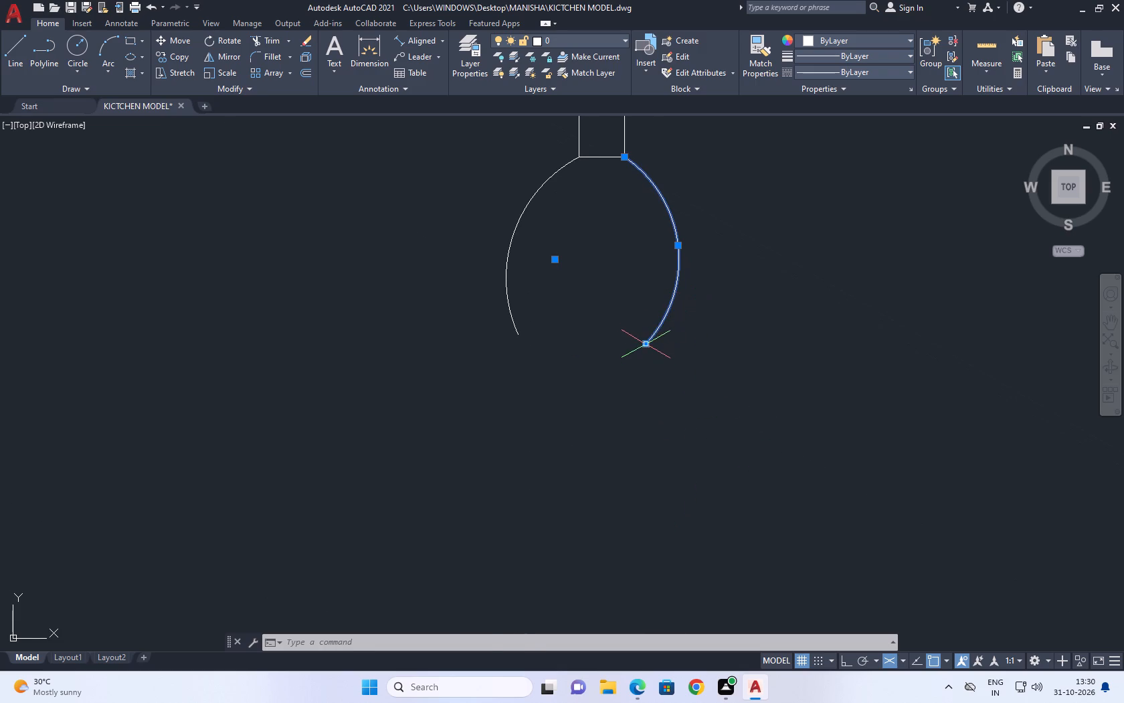
pyautogui.click(646, 345)
pyautogui.click(688, 333)
pyautogui.moveTo(748, 283); pyautogui.dragTo(740, 299, button='middle')
pyautogui.moveTo(614, 303); pyautogui.dragTo(614, 306, button='middle')
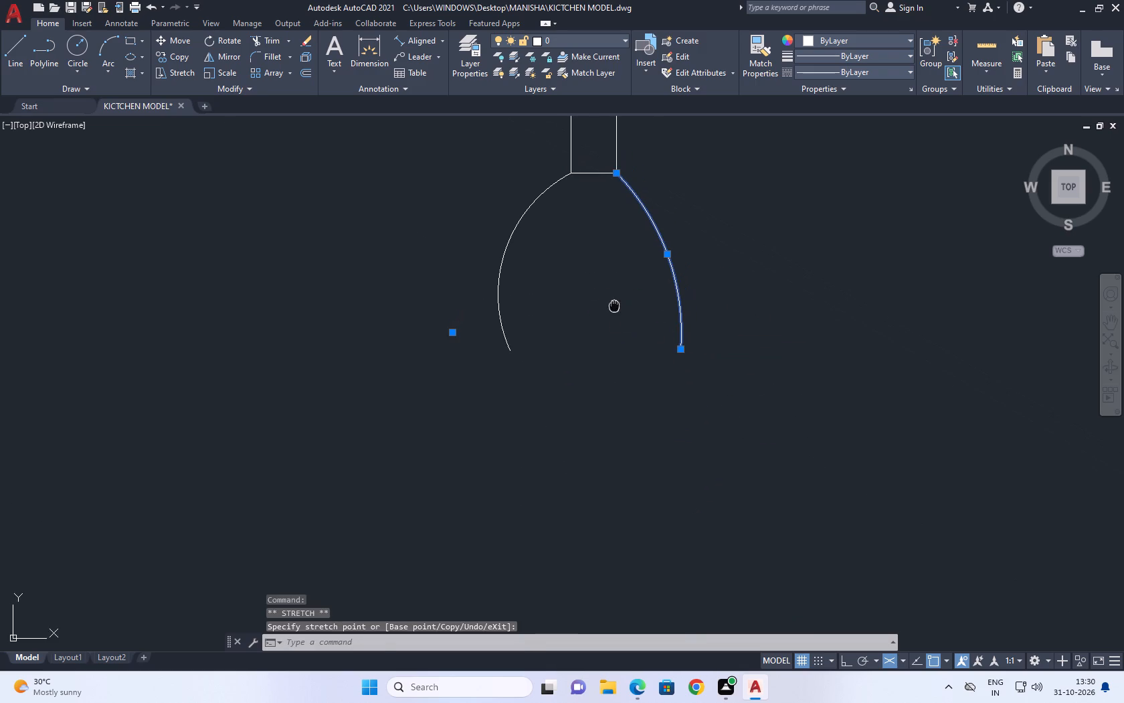
# Spread the utensil head by stretching the lower end of the left arc and that of the right arc outward.
pyautogui.moveTo(614, 306); pyautogui.dragTo(620, 376, button='middle')
pyautogui.moveTo(542, 442); pyautogui.dragTo(543, 436)
pyautogui.click(506, 366)
pyautogui.click(518, 424)
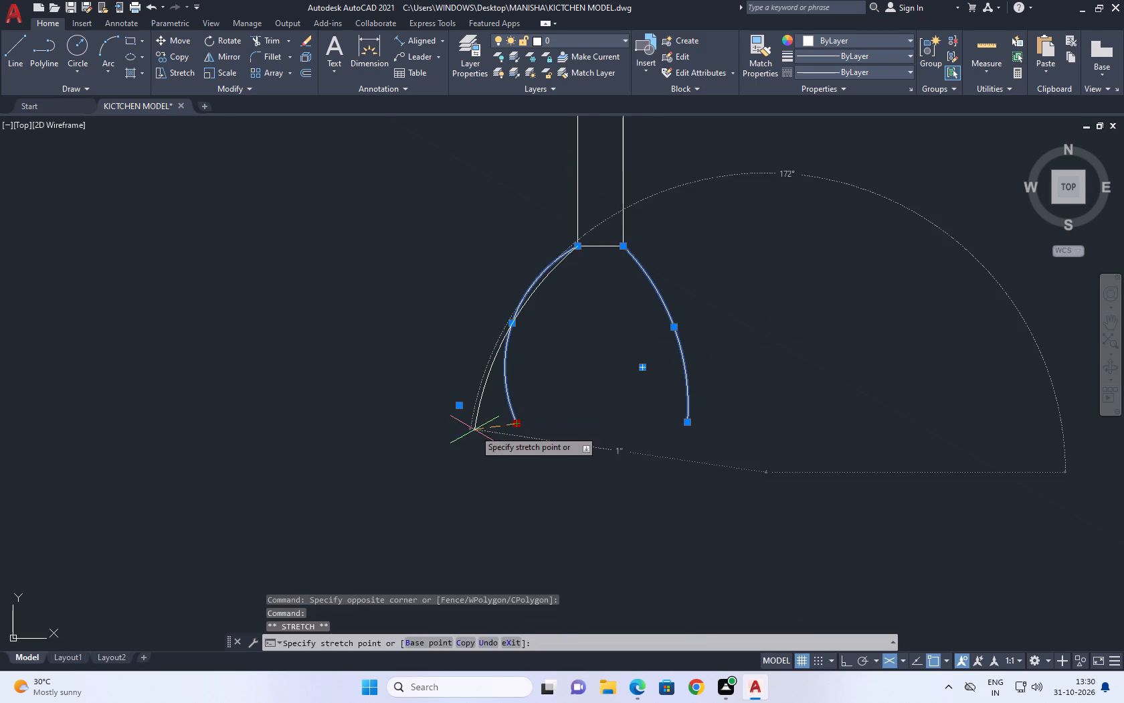
pyautogui.click(475, 430)
pyautogui.moveTo(597, 354); pyautogui.dragTo(558, 379, button='middle')
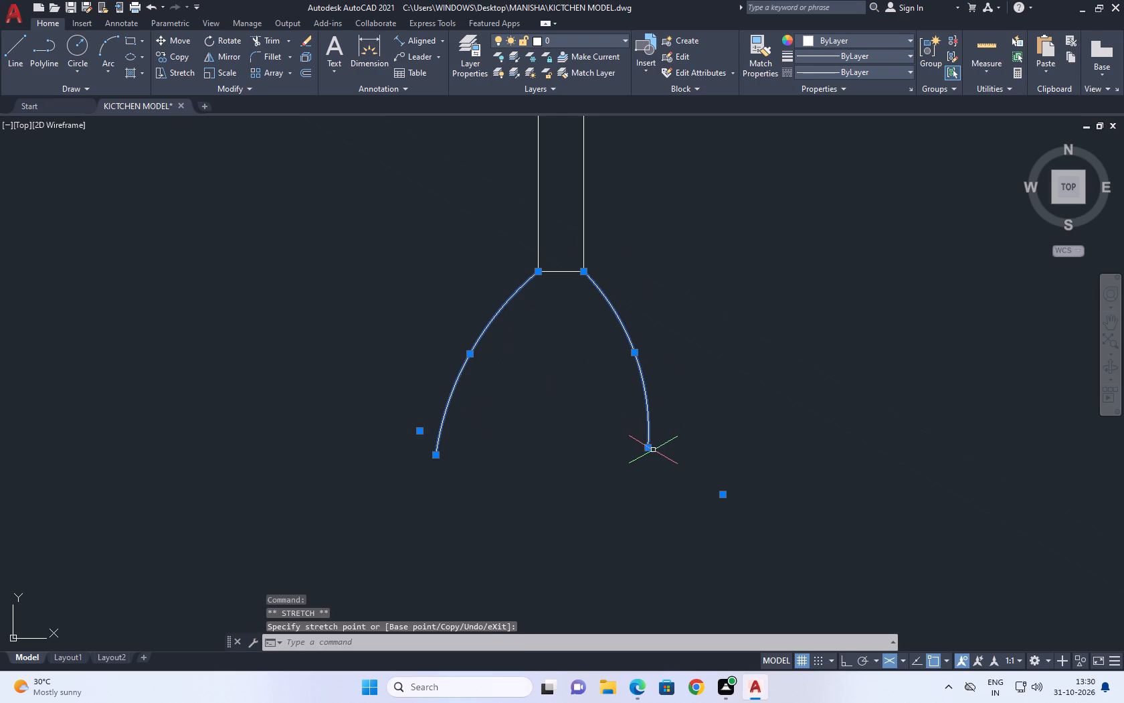
pyautogui.click(650, 447)
pyautogui.click(666, 450)
pyautogui.moveTo(678, 362); pyautogui.dragTo(676, 413, button='middle')
pyautogui.moveTo(672, 463); pyautogui.dragTo(669, 463, button='middle')
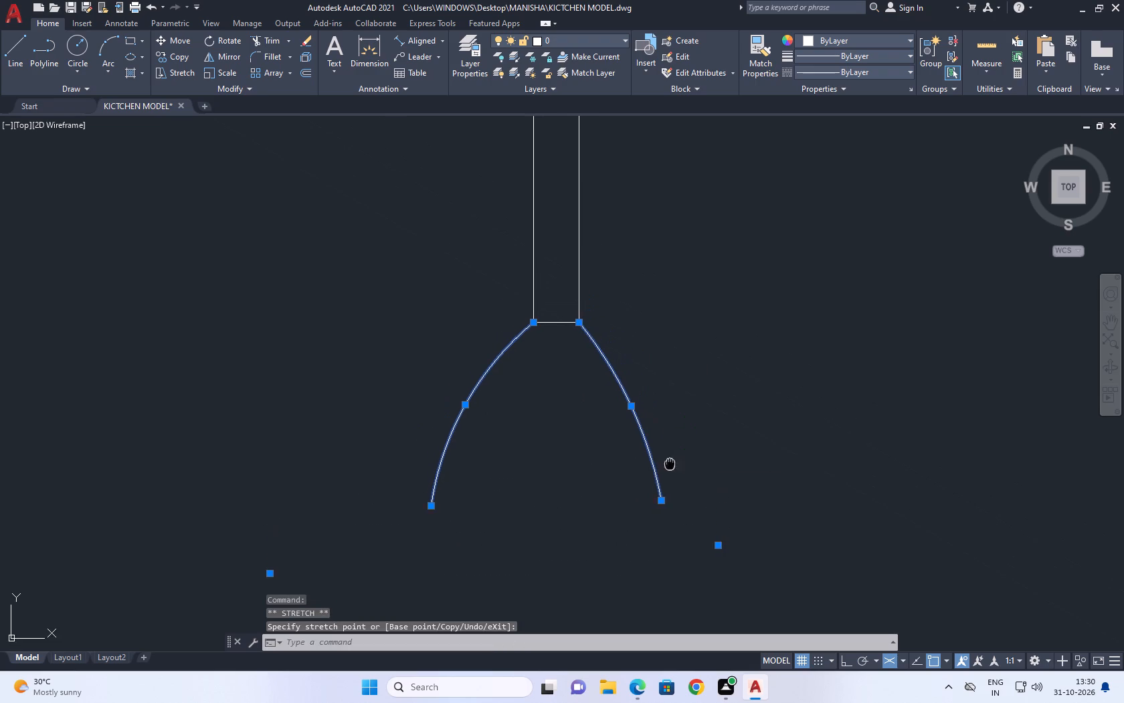
pyautogui.moveTo(669, 463); pyautogui.dragTo(650, 398, button='middle')
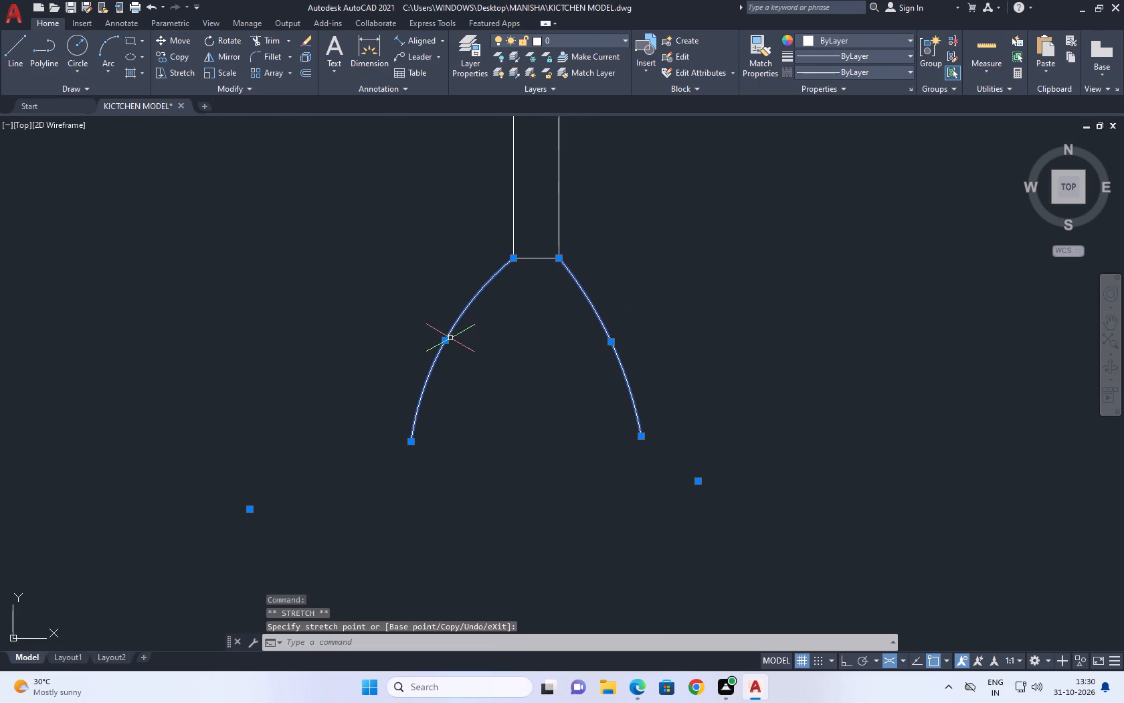
# Stretch the middles of the left and right arcs outward to give both sides of the head a rounder curve.
pyautogui.click(447, 341)
pyautogui.click(434, 320)
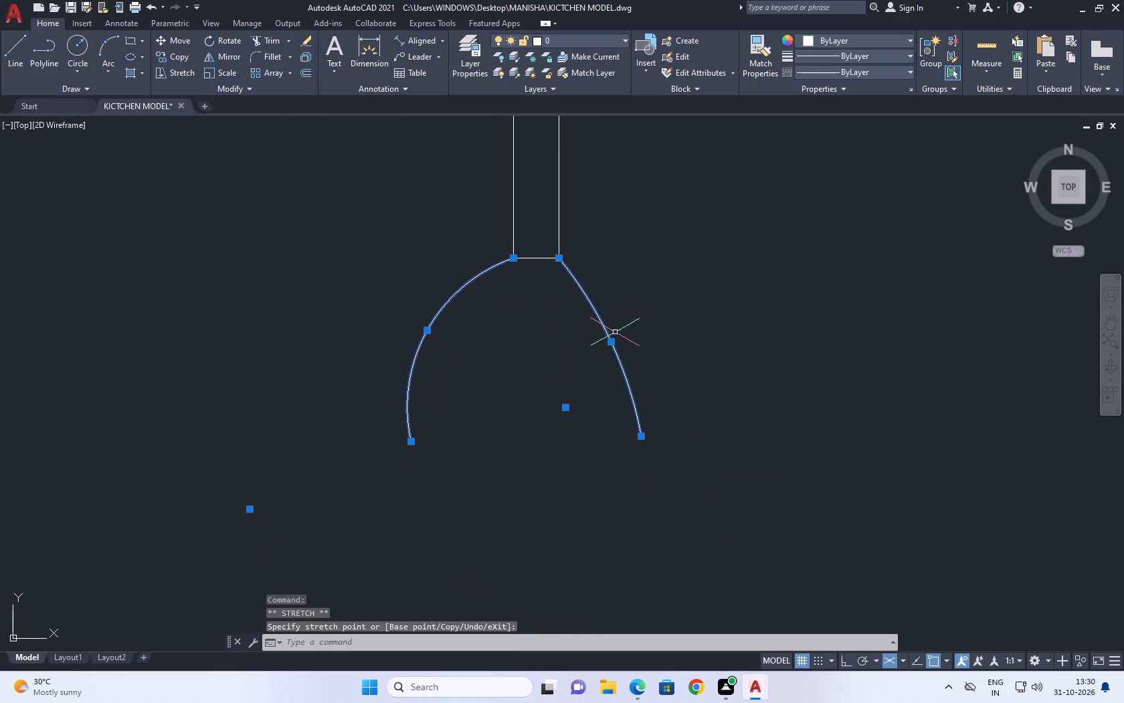
pyautogui.click(608, 340)
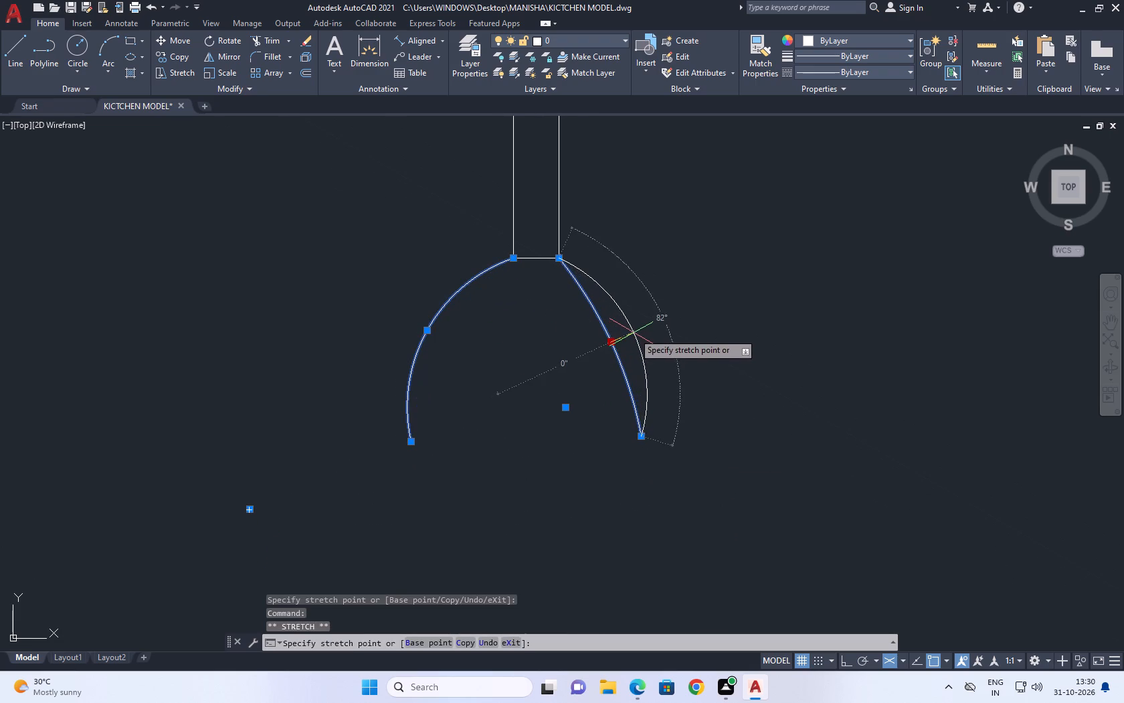
pyautogui.click(634, 333)
pyautogui.moveTo(675, 305); pyautogui.dragTo(650, 301, button='middle')
pyautogui.moveTo(650, 376); pyautogui.dragTo(577, 323, button='middle')
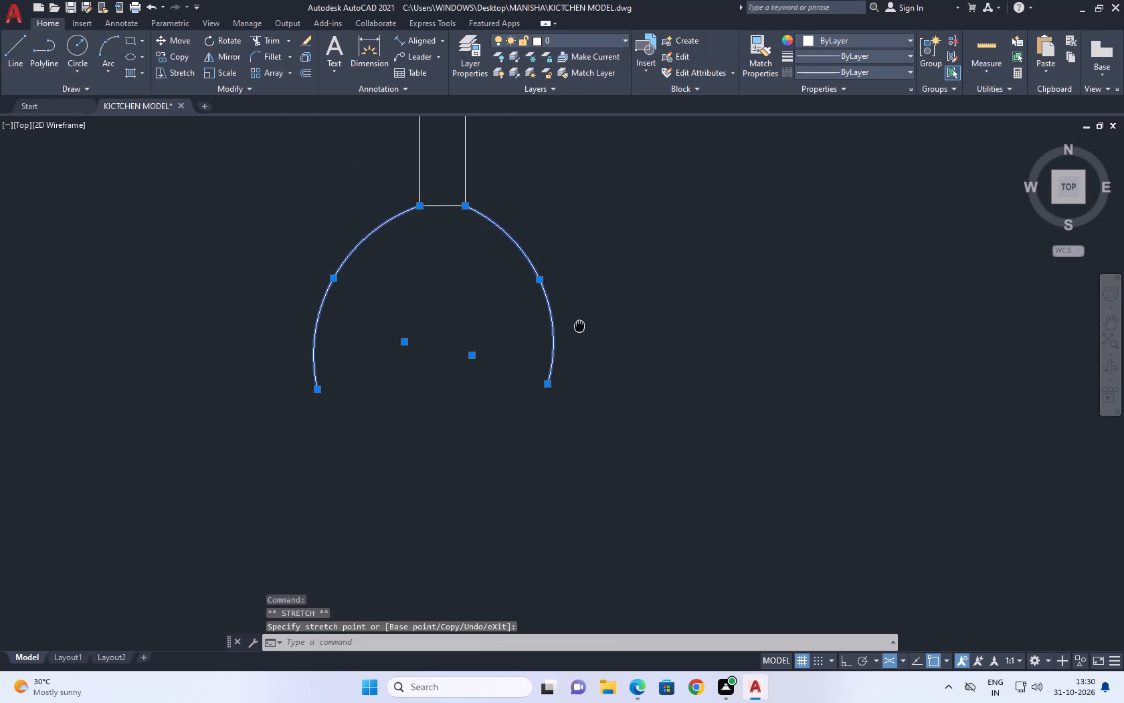
pyautogui.moveTo(577, 323); pyautogui.dragTo(582, 307, button='middle')
# Lengthen the right arc by lowering its bottom end, and pull its middle slightly inward.
pyautogui.click(549, 362)
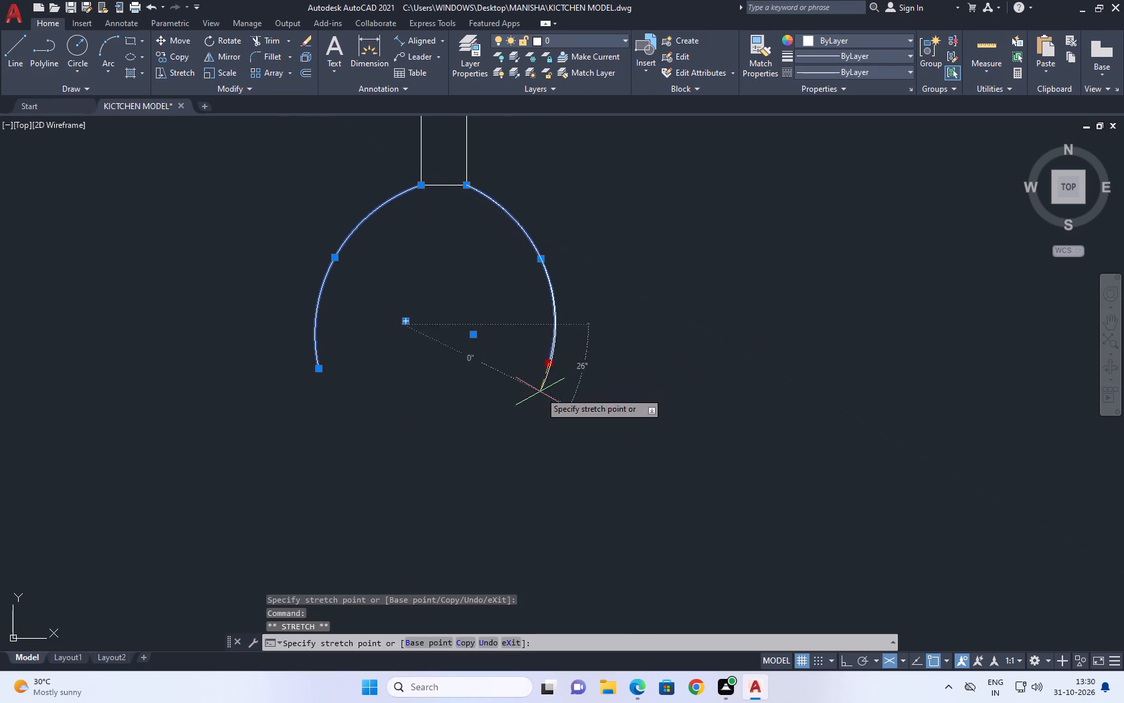
pyautogui.click(551, 430)
pyautogui.click(554, 286)
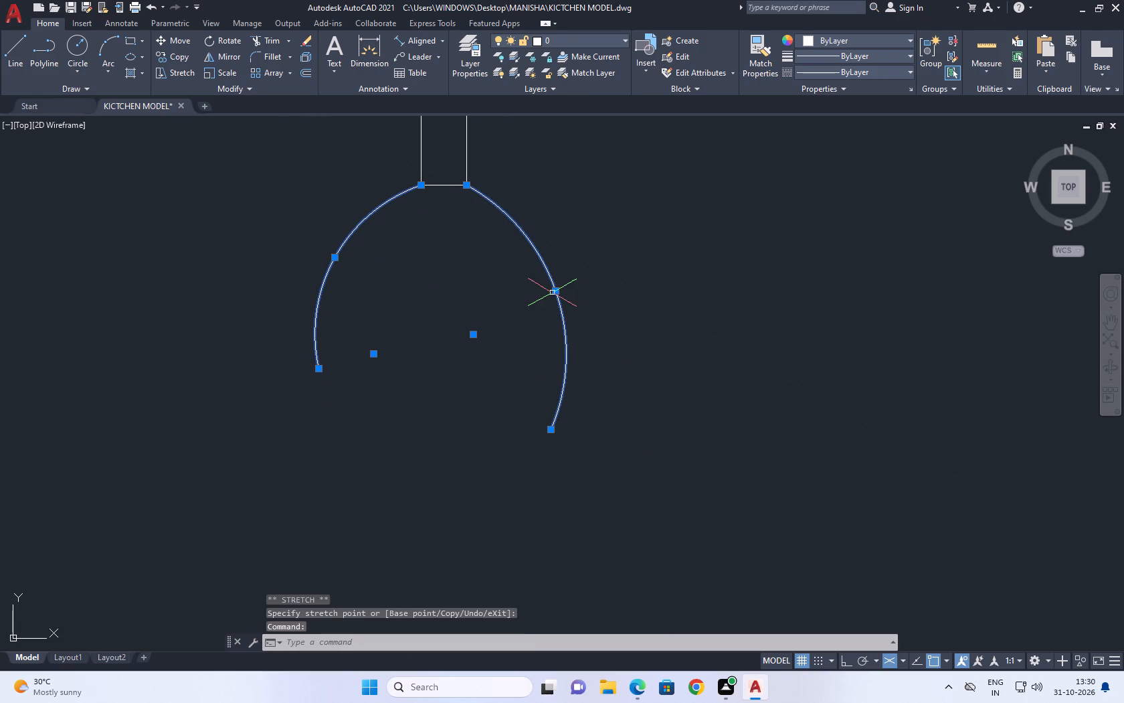
pyautogui.click(556, 291)
pyautogui.click(545, 295)
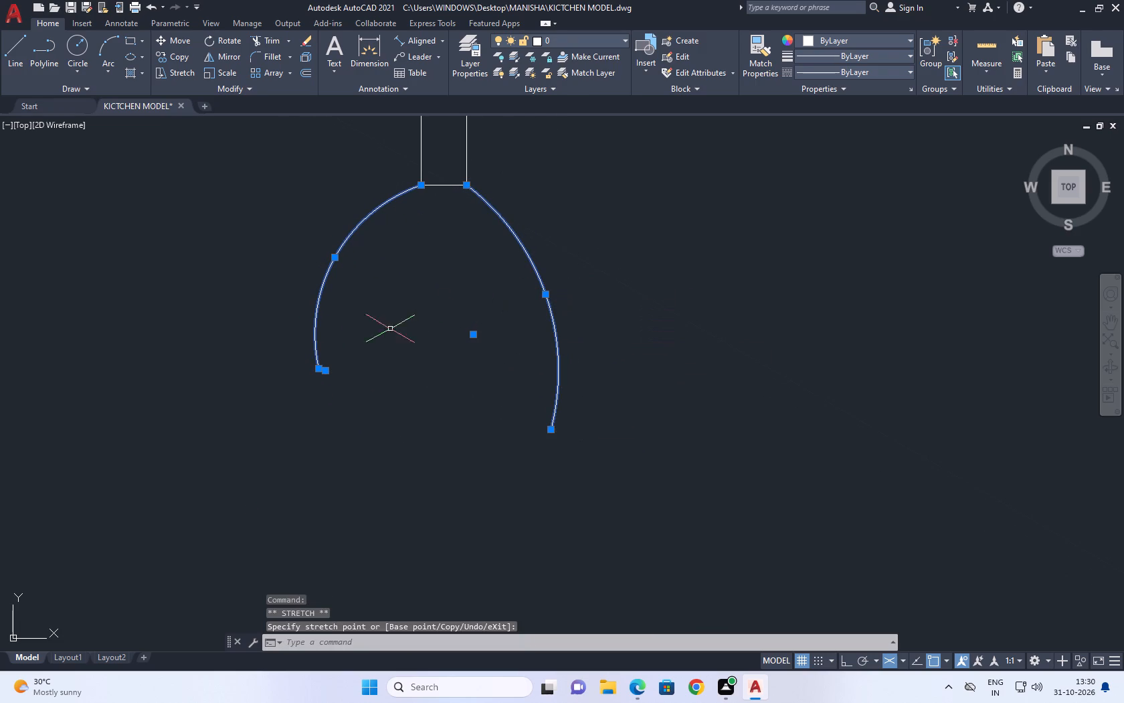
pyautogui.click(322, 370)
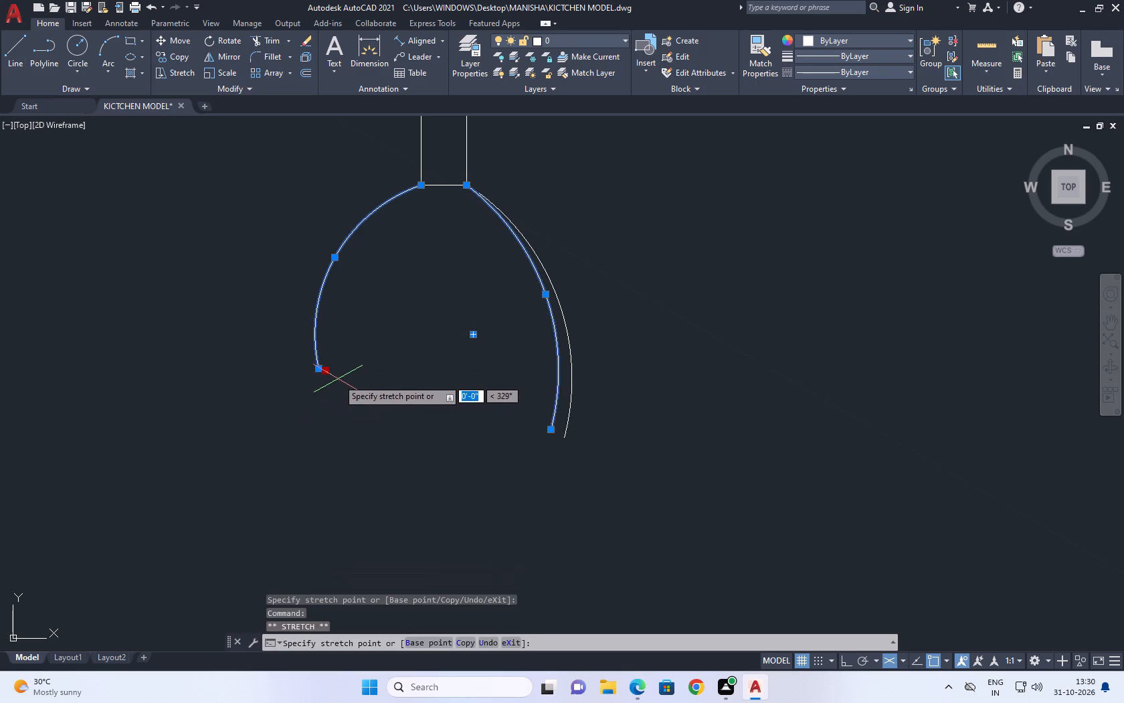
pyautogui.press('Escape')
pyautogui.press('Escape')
# Lengthen the left arc by lowering its bottom end to about the right arc's level, and pull its middle inward to match.
pyautogui.moveTo(314, 374); pyautogui.dragTo(314, 364)
pyautogui.click(300, 328)
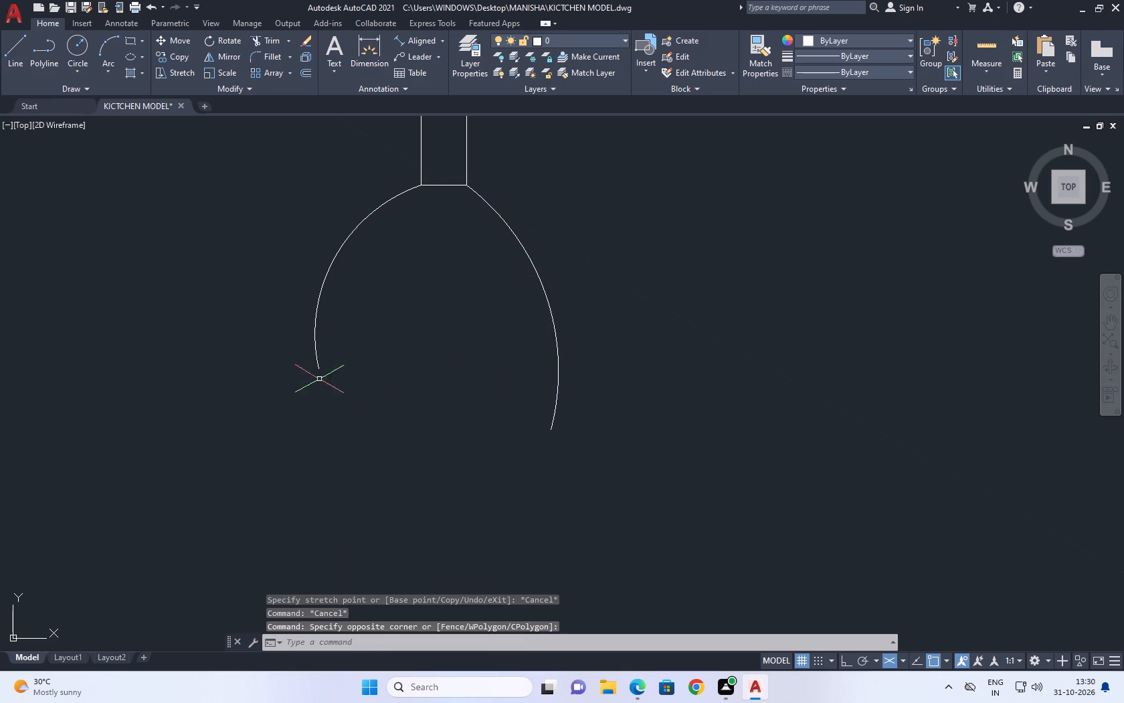
pyautogui.click(324, 388)
pyautogui.click(302, 345)
pyautogui.click(318, 366)
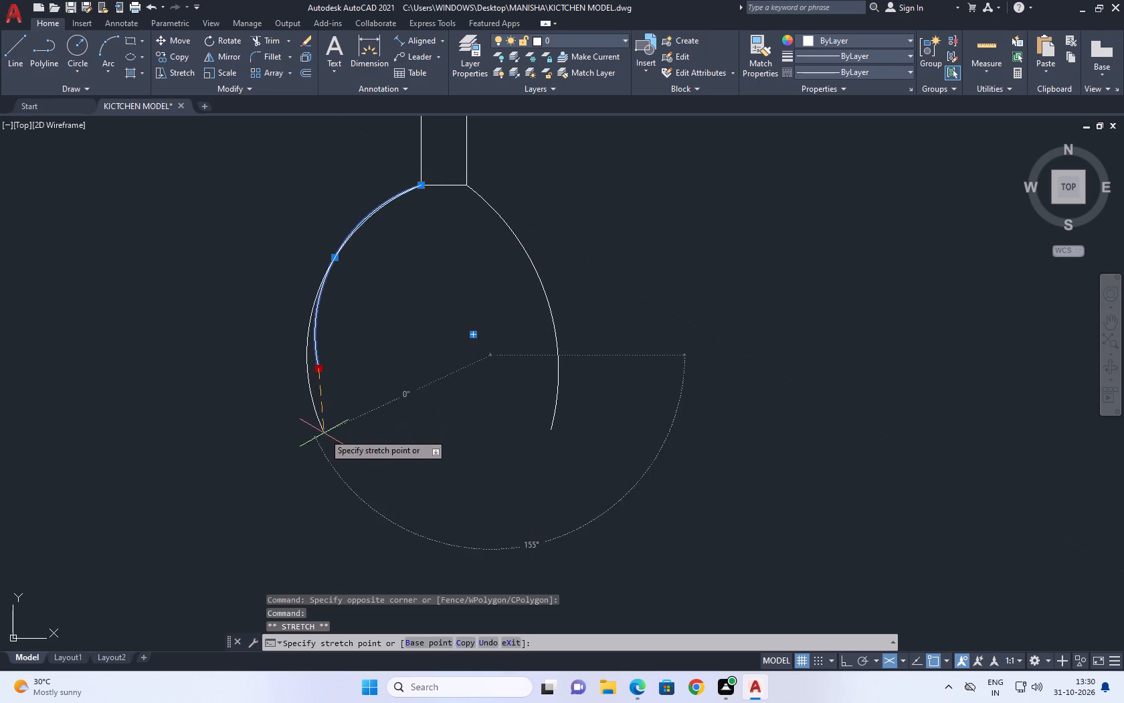
pyautogui.click(326, 441)
pyautogui.click(316, 294)
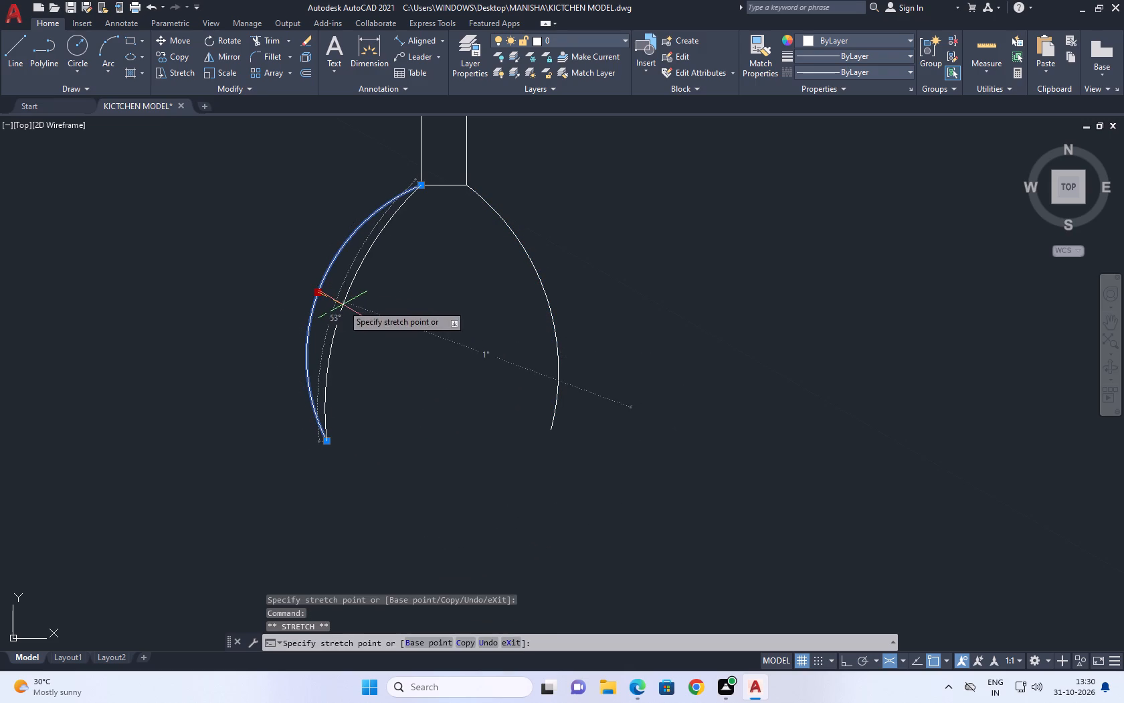
pyautogui.click(335, 302)
pyautogui.press('Escape')
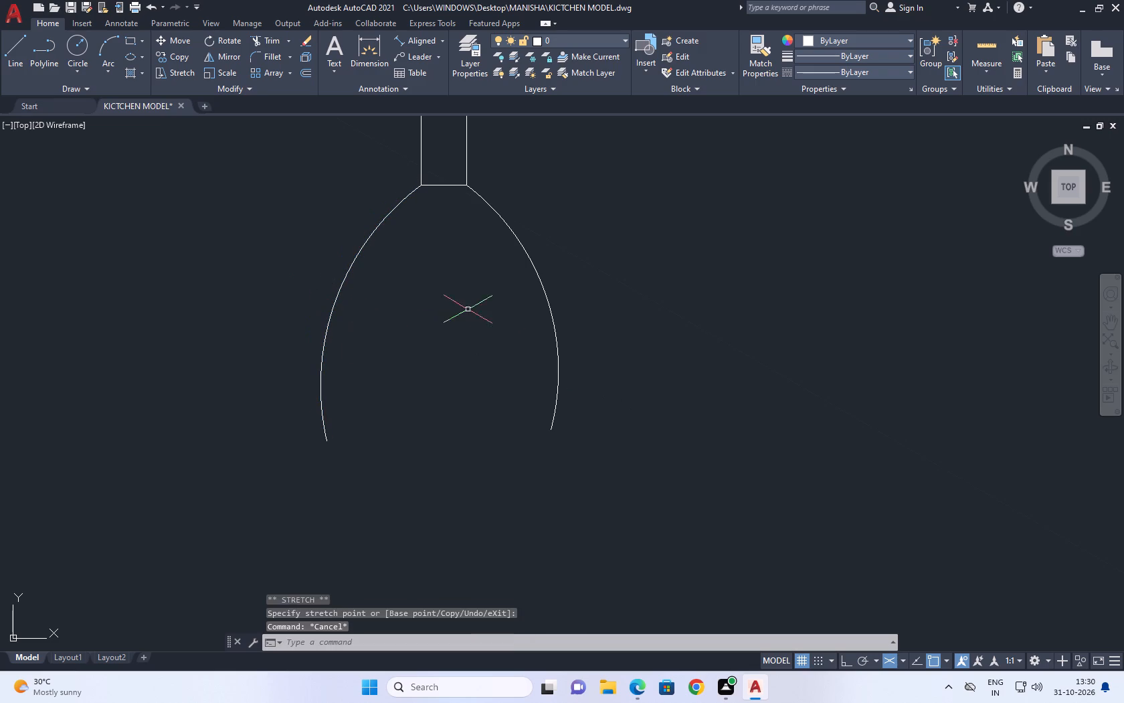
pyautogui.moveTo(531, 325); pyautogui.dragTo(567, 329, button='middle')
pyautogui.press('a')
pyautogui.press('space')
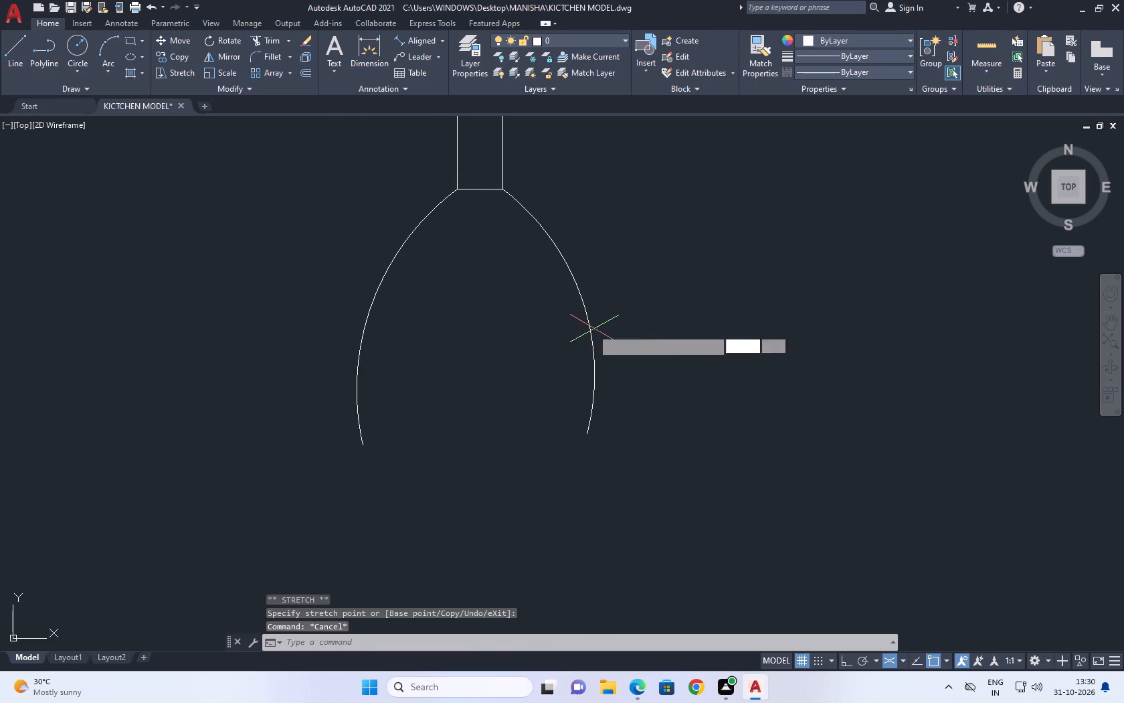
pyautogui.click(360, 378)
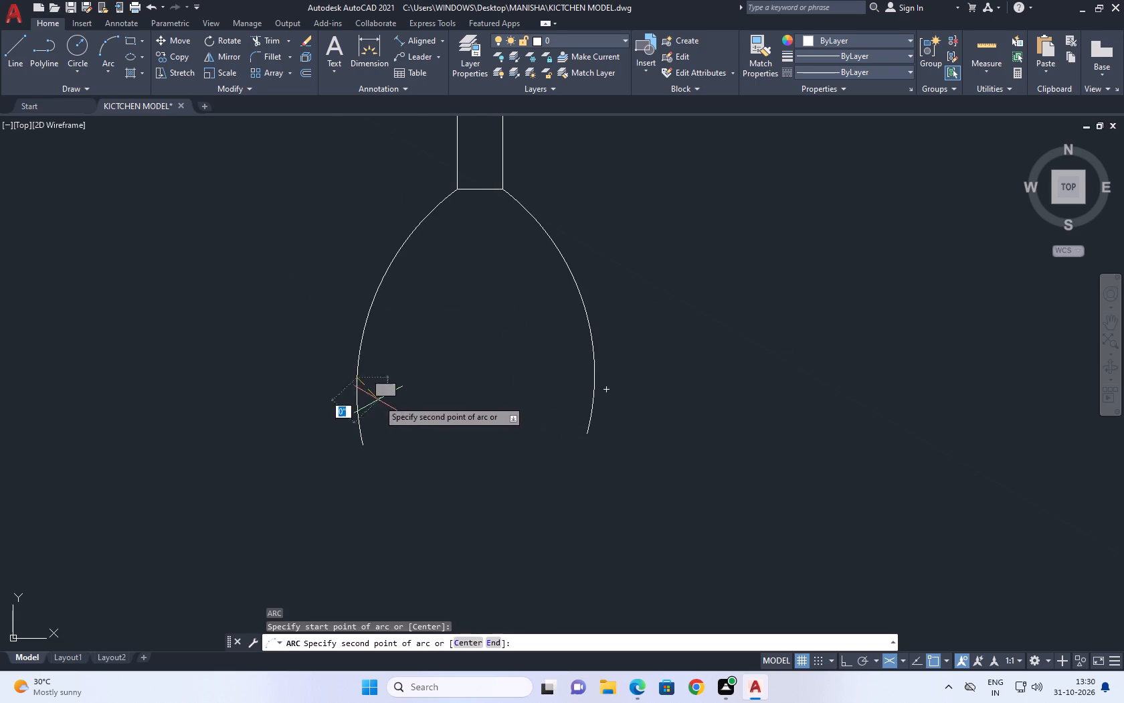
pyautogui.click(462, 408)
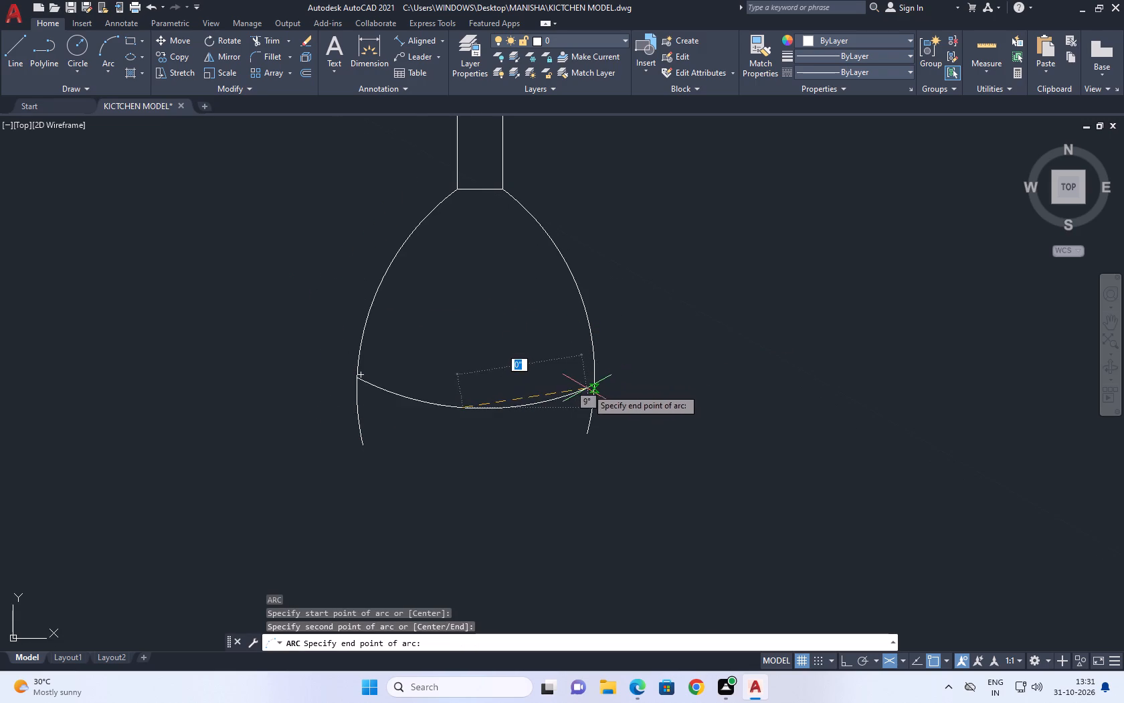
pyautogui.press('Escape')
# Draw a three-point arc bulging downward between the two side arcs, just above their lower ends, to close the head.
pyautogui.press('space')
pyautogui.click(355, 419)
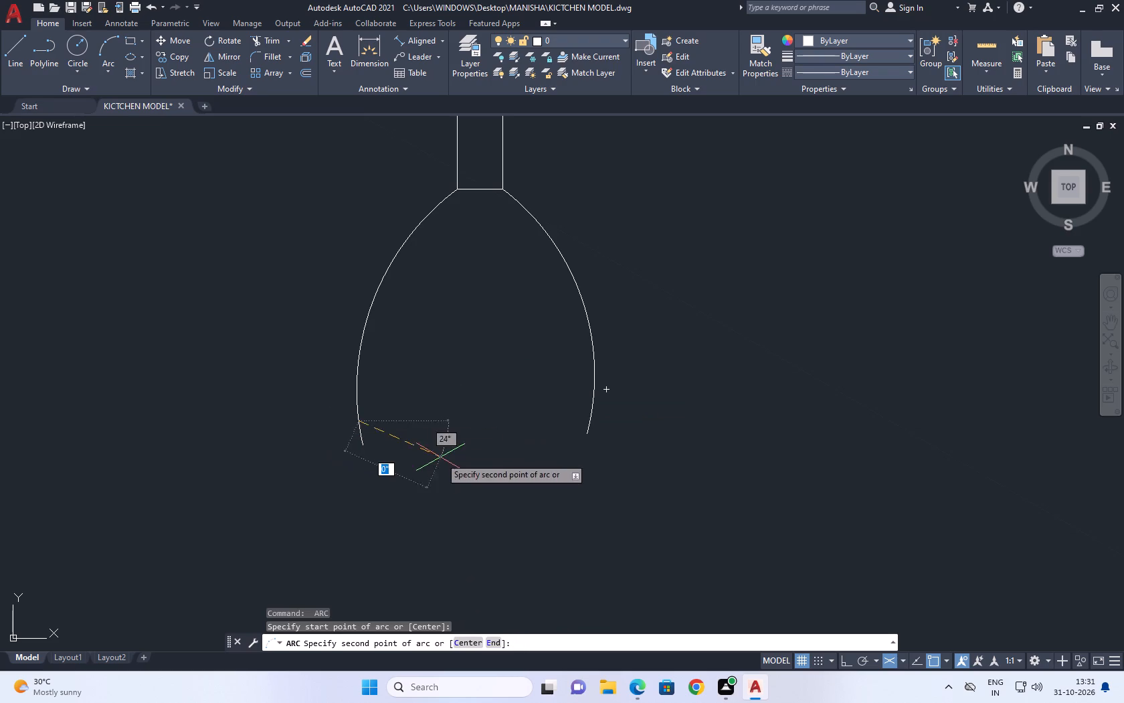
pyautogui.click(446, 456)
pyautogui.click(591, 424)
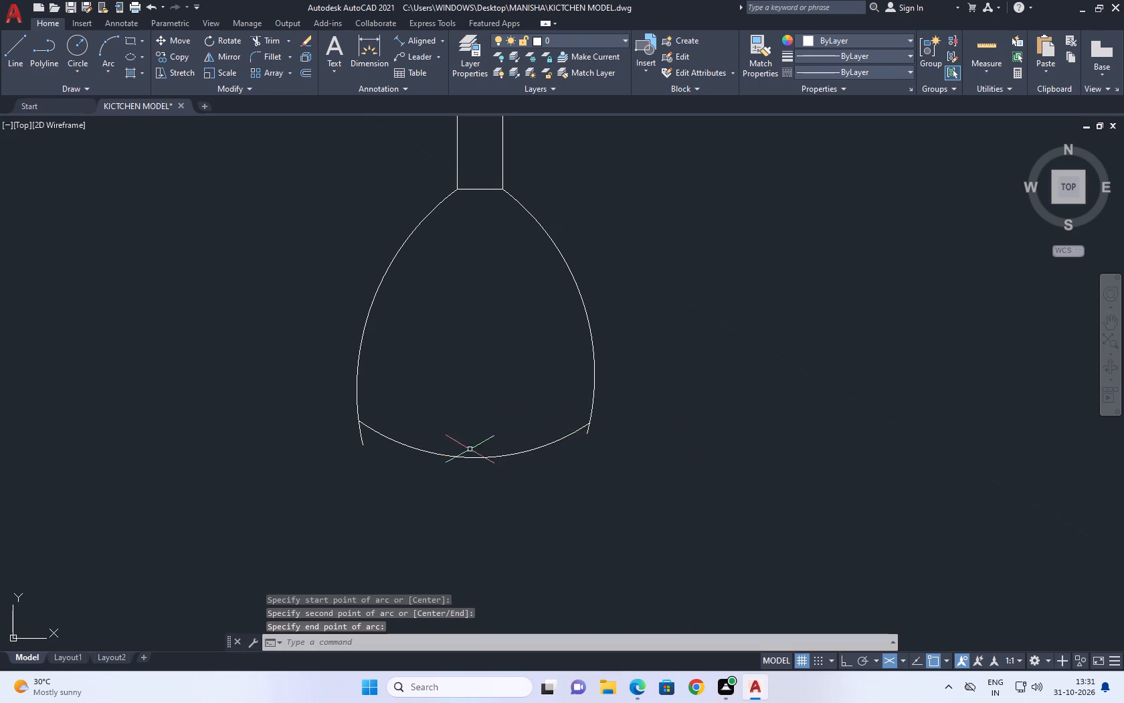
# Shorten the lower ends of the left and right side arcs to meet the endpoints of the bottom arc.
pyautogui.moveTo(494, 447); pyautogui.dragTo(608, 434, button='middle')
pyautogui.scroll(3, 468, 425)
pyautogui.click(496, 438)
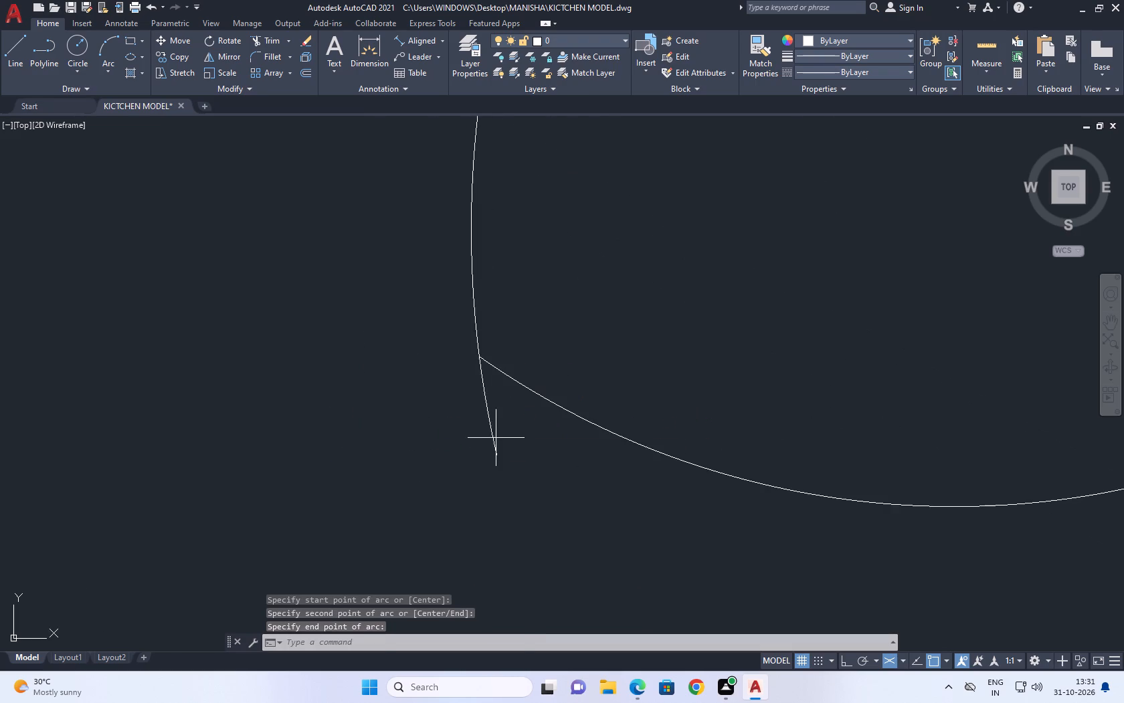
pyautogui.click(475, 408)
pyautogui.click(493, 457)
pyautogui.click(476, 363)
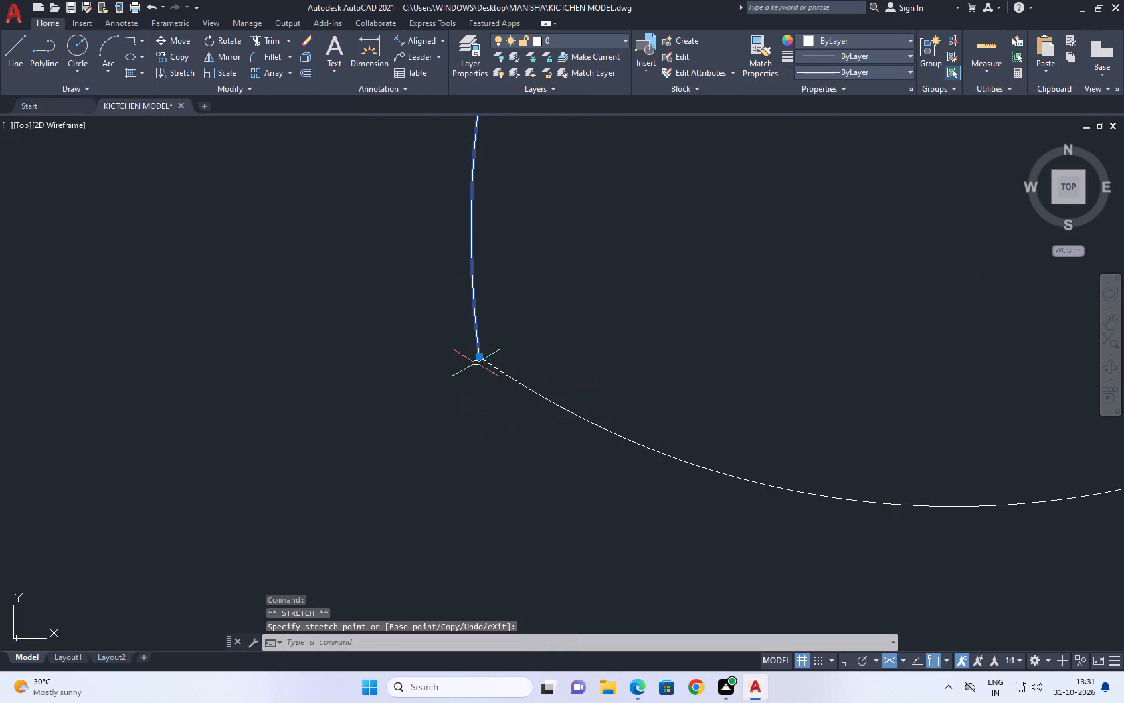
pyautogui.scroll(-5, 490, 360)
pyautogui.scroll(3, 544, 372)
pyautogui.scroll(2, 657, 361)
pyautogui.click(795, 320)
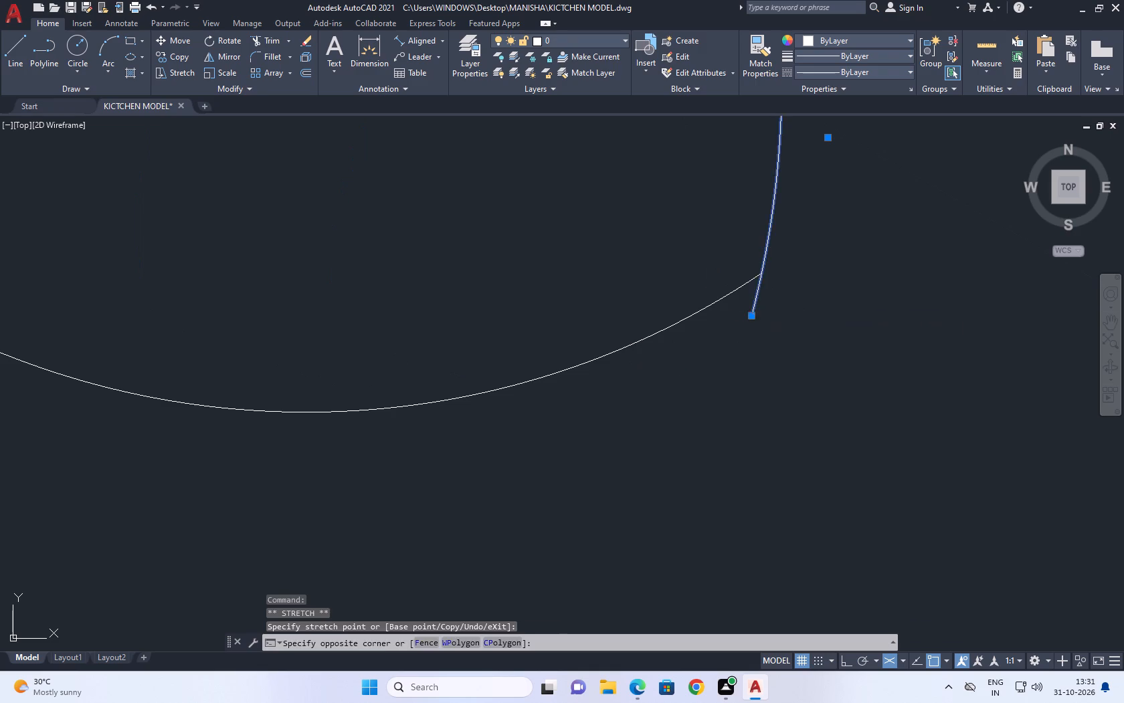
pyautogui.click(733, 302)
pyautogui.moveTo(767, 309); pyautogui.dragTo(729, 364, button='middle')
pyautogui.click(716, 372)
pyautogui.moveTo(723, 331); pyautogui.dragTo(727, 344)
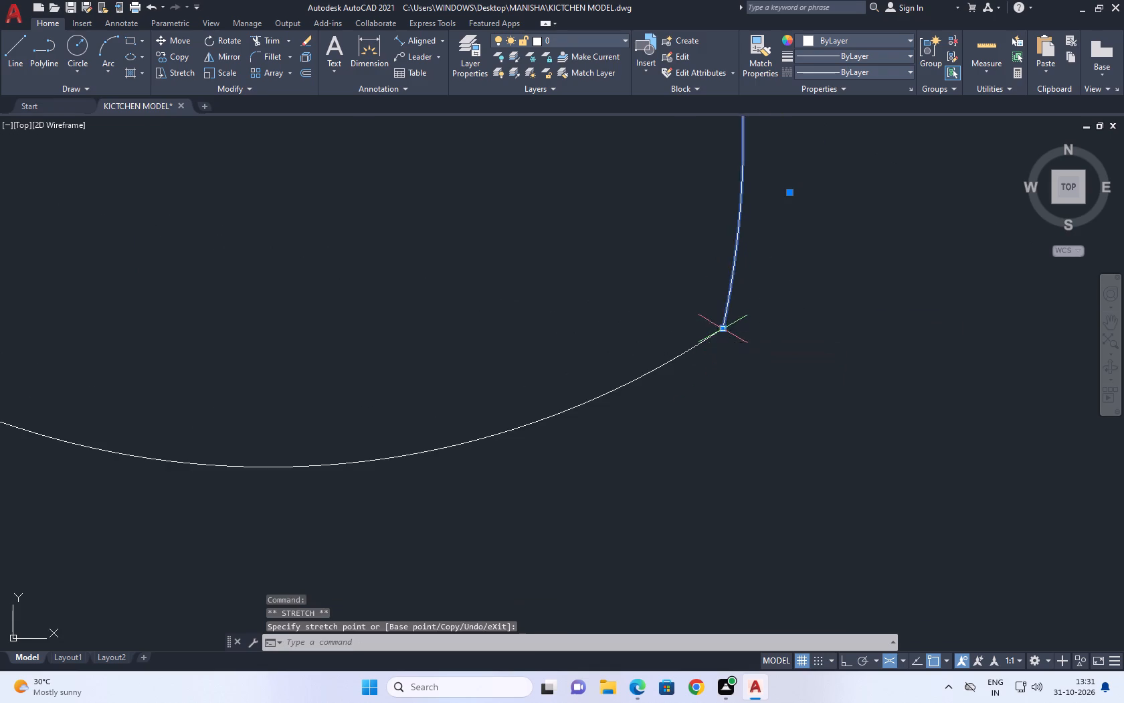
pyautogui.moveTo(727, 344); pyautogui.dragTo(725, 339)
pyautogui.scroll(-9, 755, 377)
pyautogui.press('Escape')
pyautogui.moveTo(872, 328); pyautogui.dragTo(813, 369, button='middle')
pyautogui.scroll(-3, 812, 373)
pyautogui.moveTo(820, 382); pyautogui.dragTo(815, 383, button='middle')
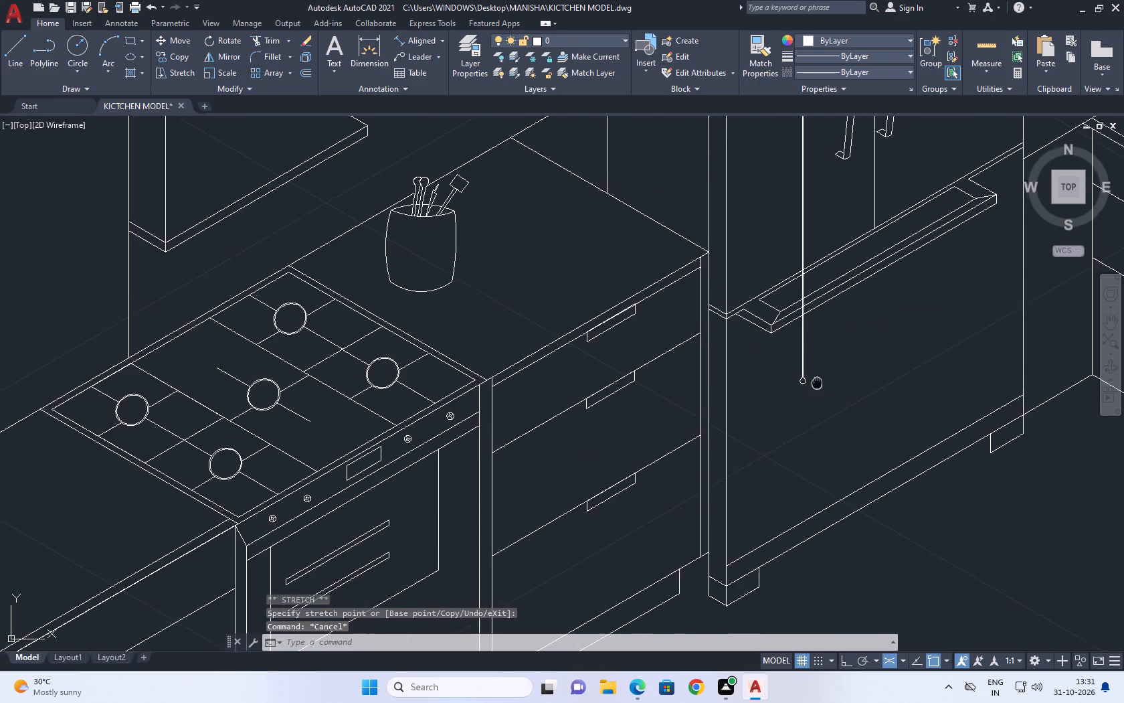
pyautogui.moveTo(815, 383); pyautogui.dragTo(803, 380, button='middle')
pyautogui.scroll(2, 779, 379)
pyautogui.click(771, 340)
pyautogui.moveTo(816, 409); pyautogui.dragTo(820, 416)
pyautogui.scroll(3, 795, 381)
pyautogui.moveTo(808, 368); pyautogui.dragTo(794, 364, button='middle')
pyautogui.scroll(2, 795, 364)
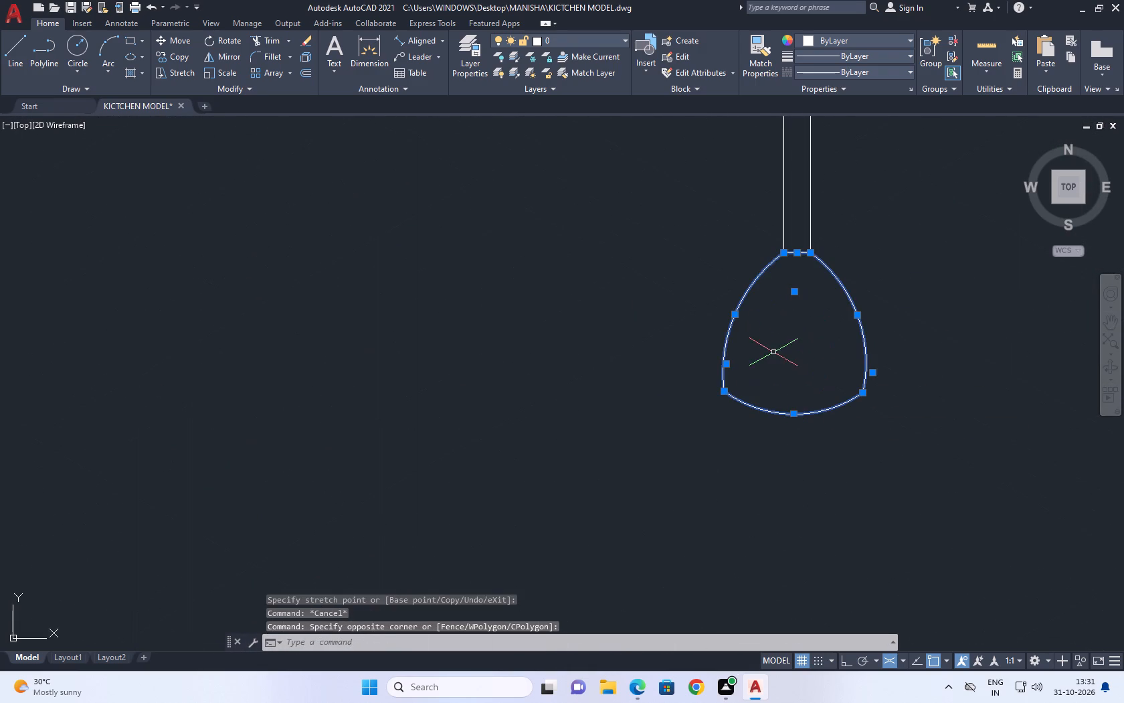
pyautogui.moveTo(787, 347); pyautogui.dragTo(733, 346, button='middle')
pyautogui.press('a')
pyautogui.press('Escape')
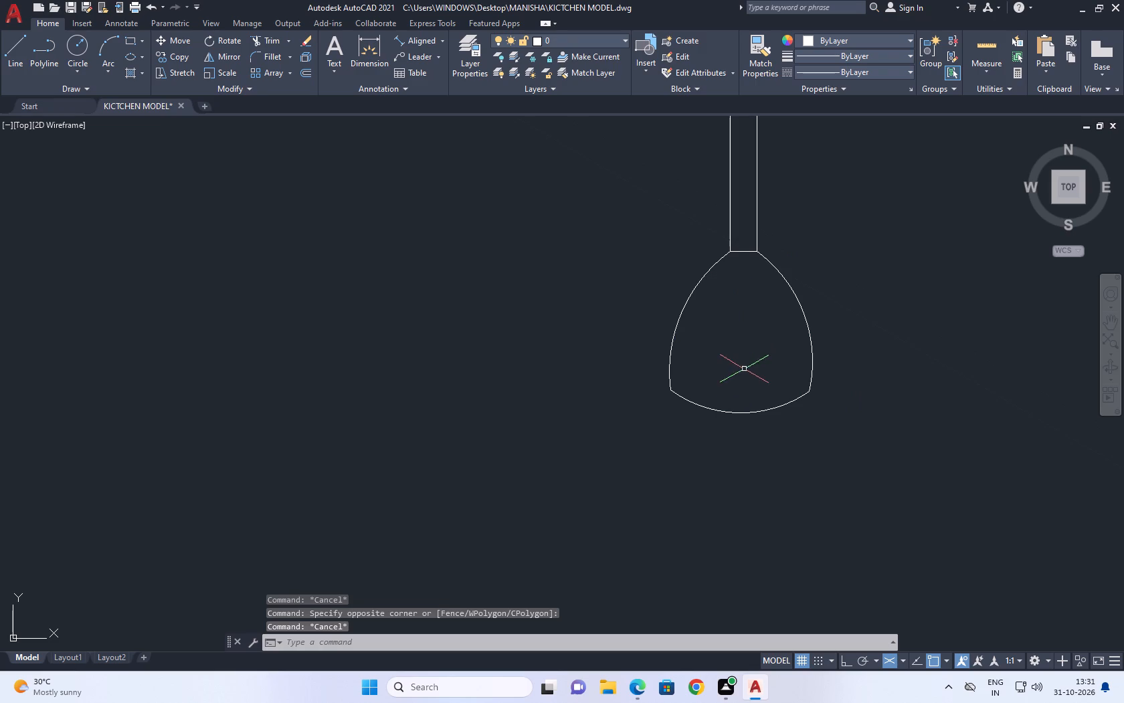
# Scale up the head's three arcs from the midpoint of the handle's end line, picking the enlarged size freehand.
pyautogui.scroll(-6, 783, 367)
pyautogui.moveTo(829, 347); pyautogui.dragTo(806, 353, button='middle')
pyautogui.scroll(3, 758, 362)
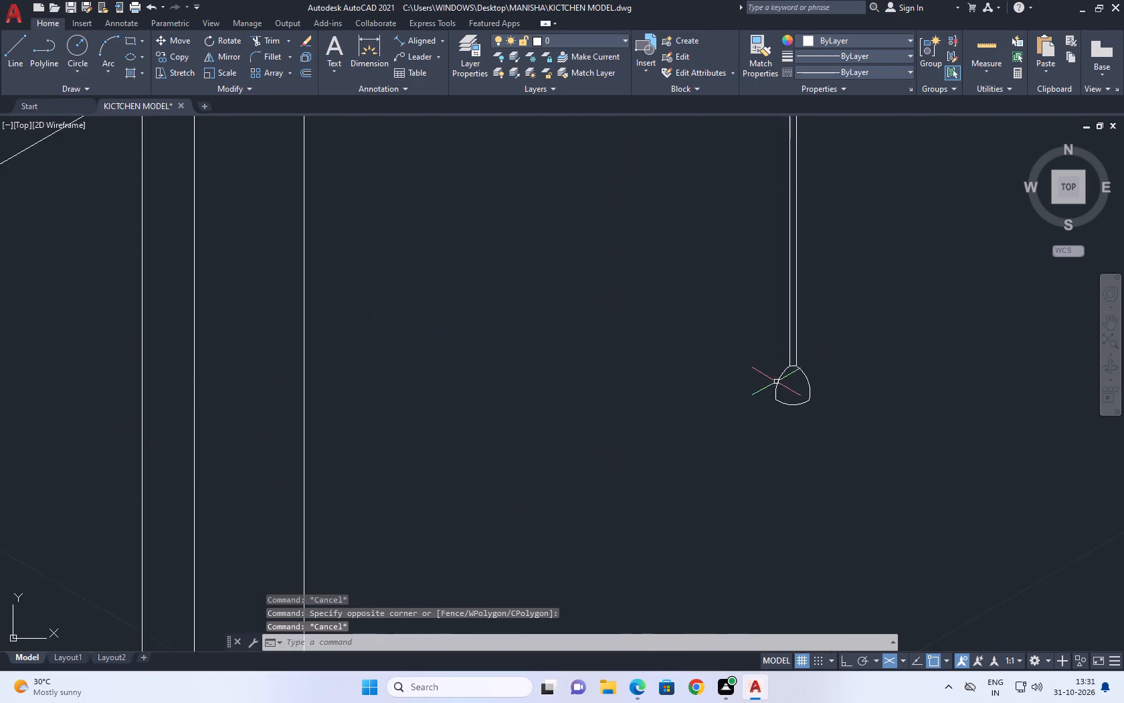
pyautogui.scroll(2, 777, 382)
pyautogui.click(874, 382)
pyautogui.click(719, 476)
pyautogui.write('SC')
pyautogui.press('space')
pyautogui.click(813, 340)
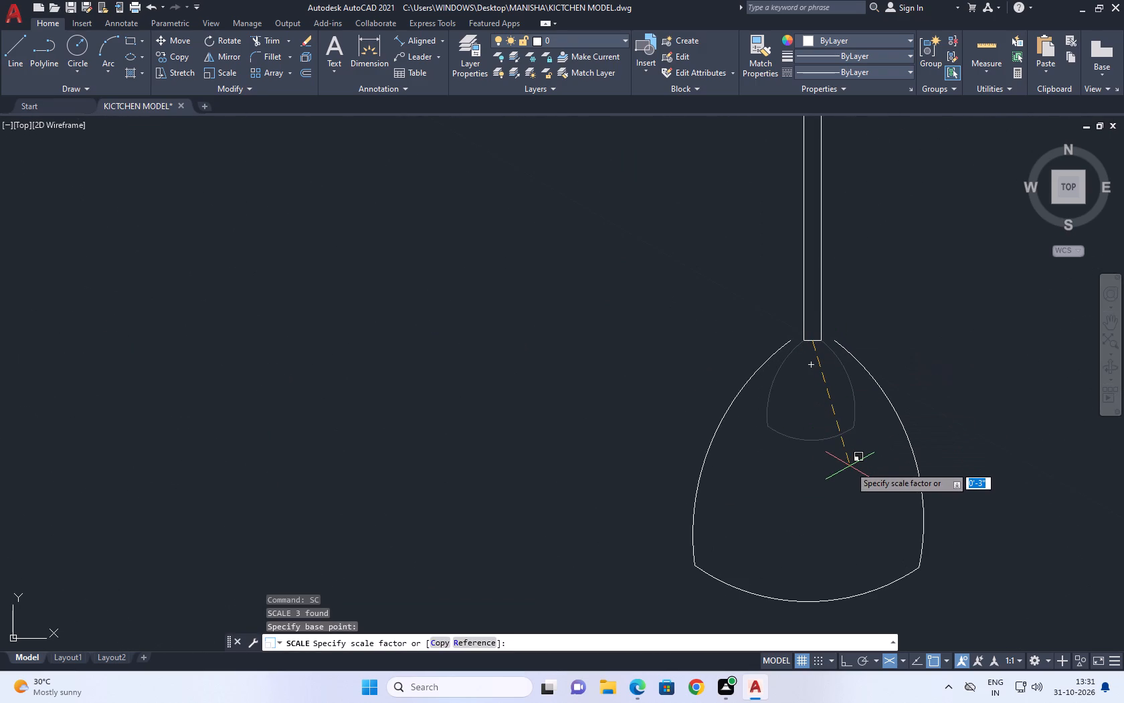
pyautogui.moveTo(850, 473); pyautogui.dragTo(771, 245, button='middle')
pyautogui.scroll(-5, 767, 238)
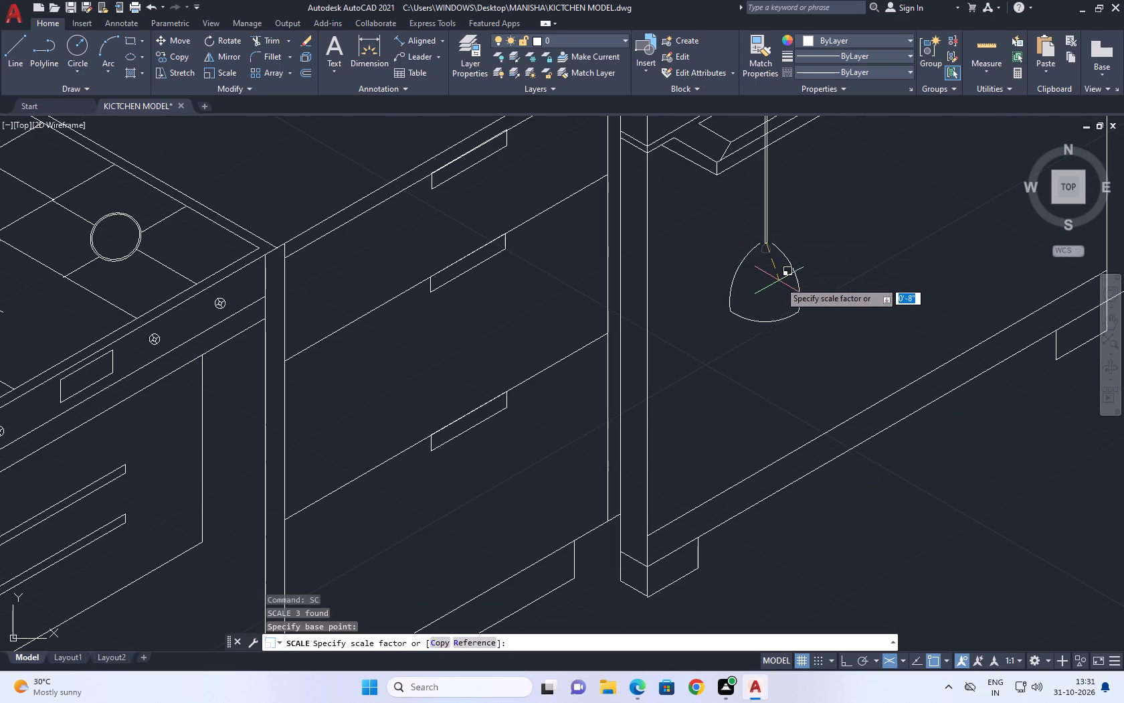
pyautogui.click(783, 303)
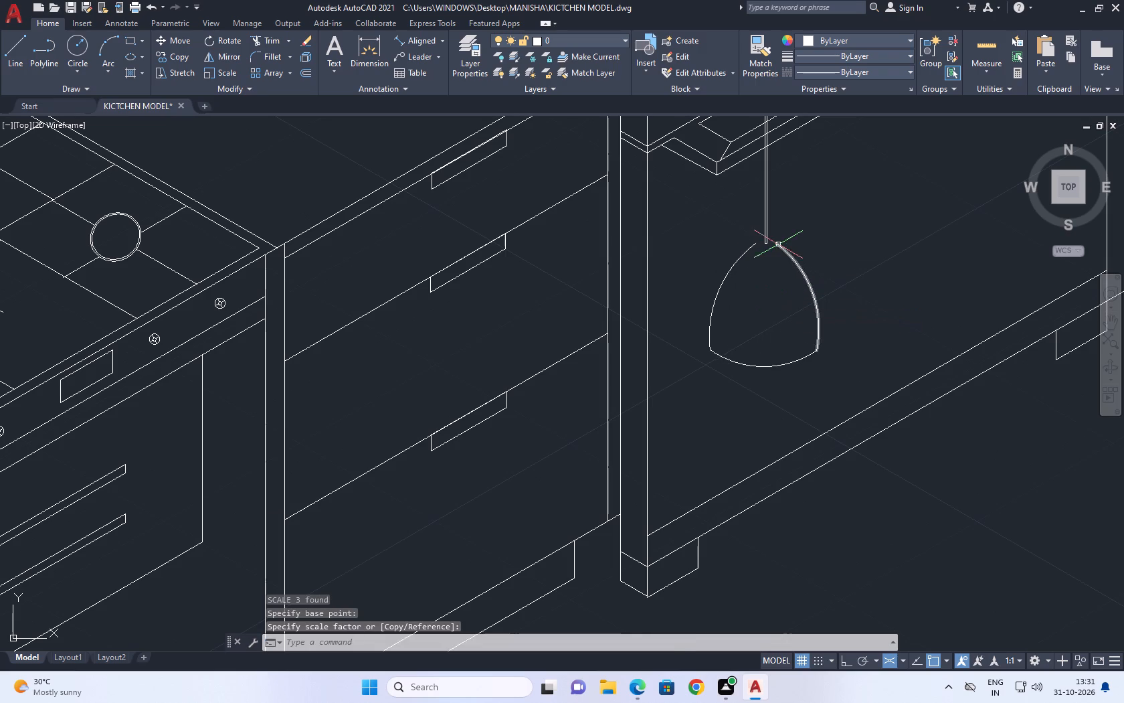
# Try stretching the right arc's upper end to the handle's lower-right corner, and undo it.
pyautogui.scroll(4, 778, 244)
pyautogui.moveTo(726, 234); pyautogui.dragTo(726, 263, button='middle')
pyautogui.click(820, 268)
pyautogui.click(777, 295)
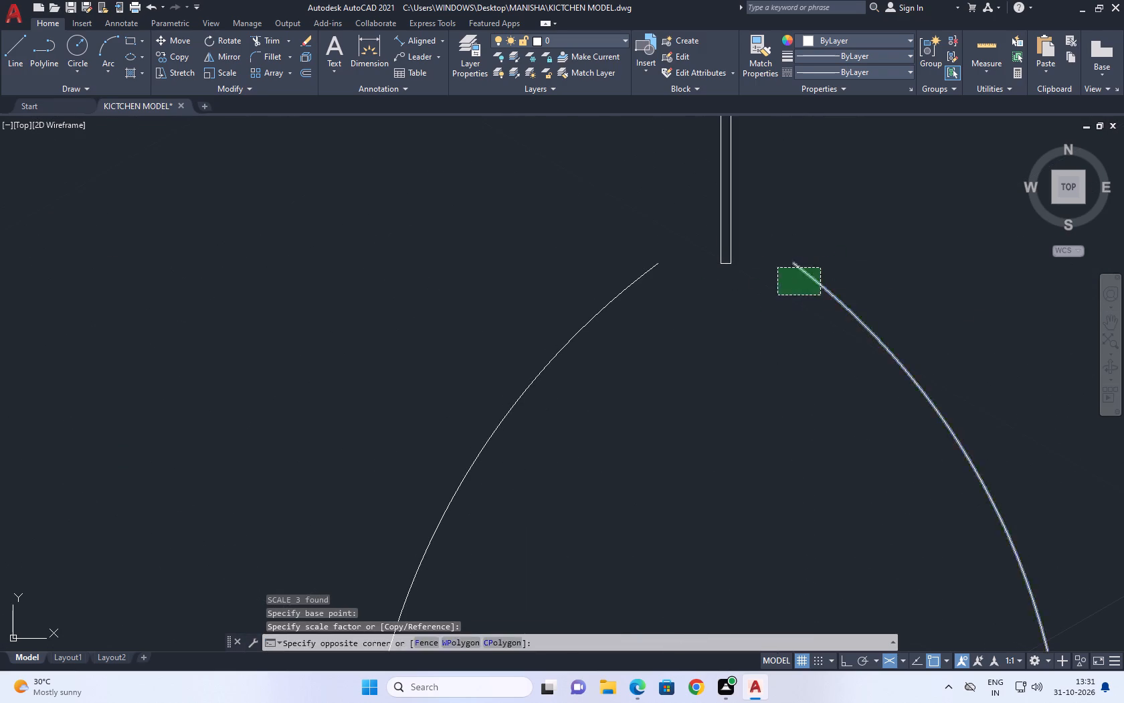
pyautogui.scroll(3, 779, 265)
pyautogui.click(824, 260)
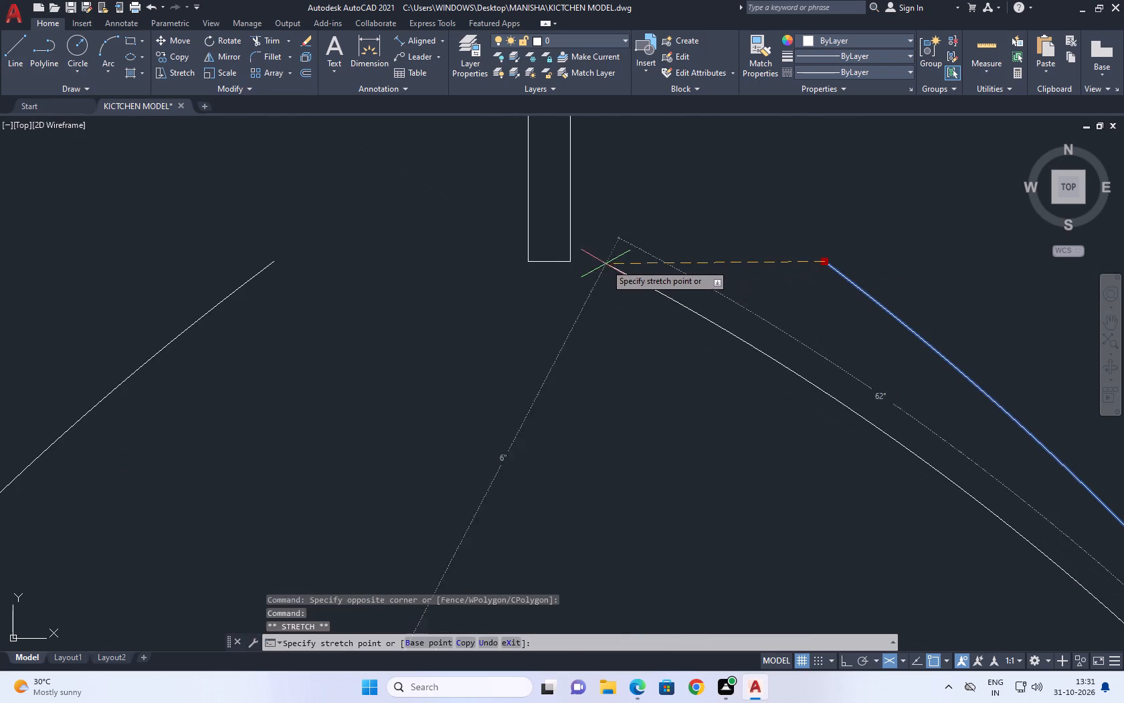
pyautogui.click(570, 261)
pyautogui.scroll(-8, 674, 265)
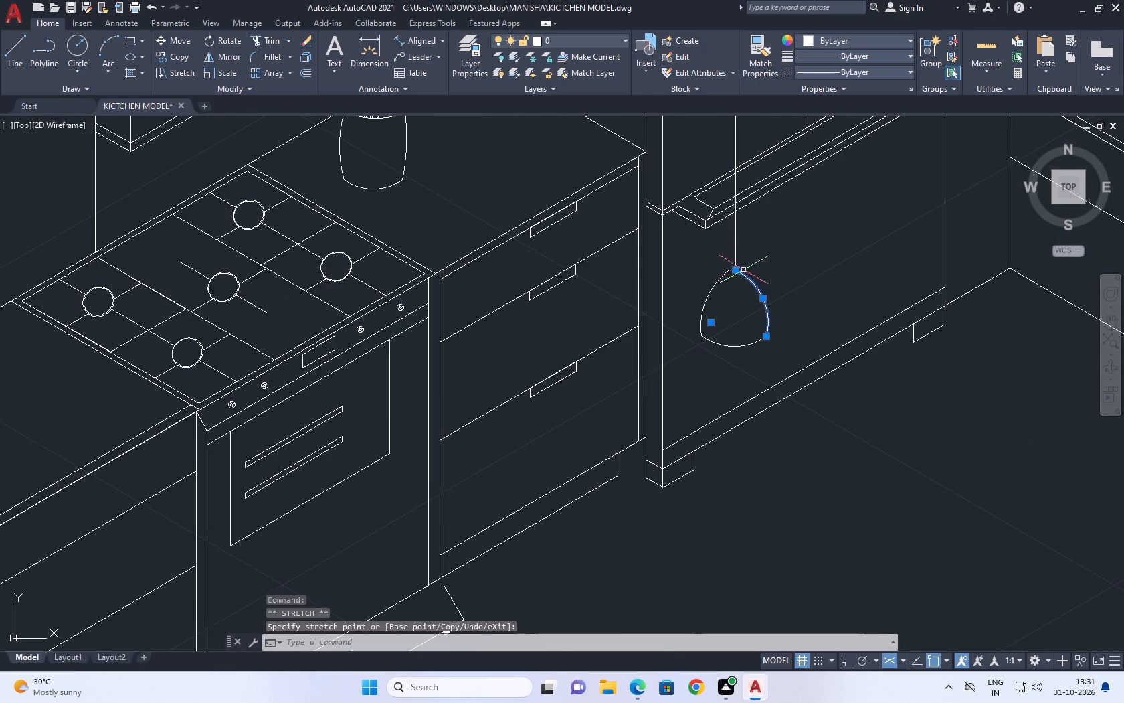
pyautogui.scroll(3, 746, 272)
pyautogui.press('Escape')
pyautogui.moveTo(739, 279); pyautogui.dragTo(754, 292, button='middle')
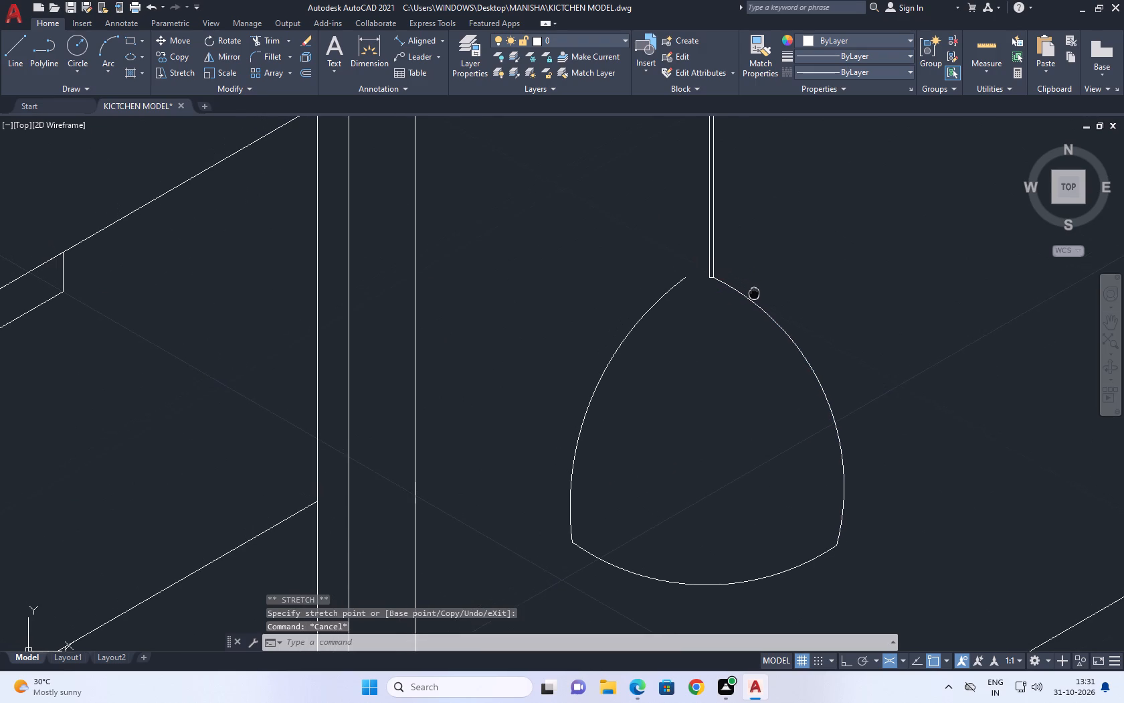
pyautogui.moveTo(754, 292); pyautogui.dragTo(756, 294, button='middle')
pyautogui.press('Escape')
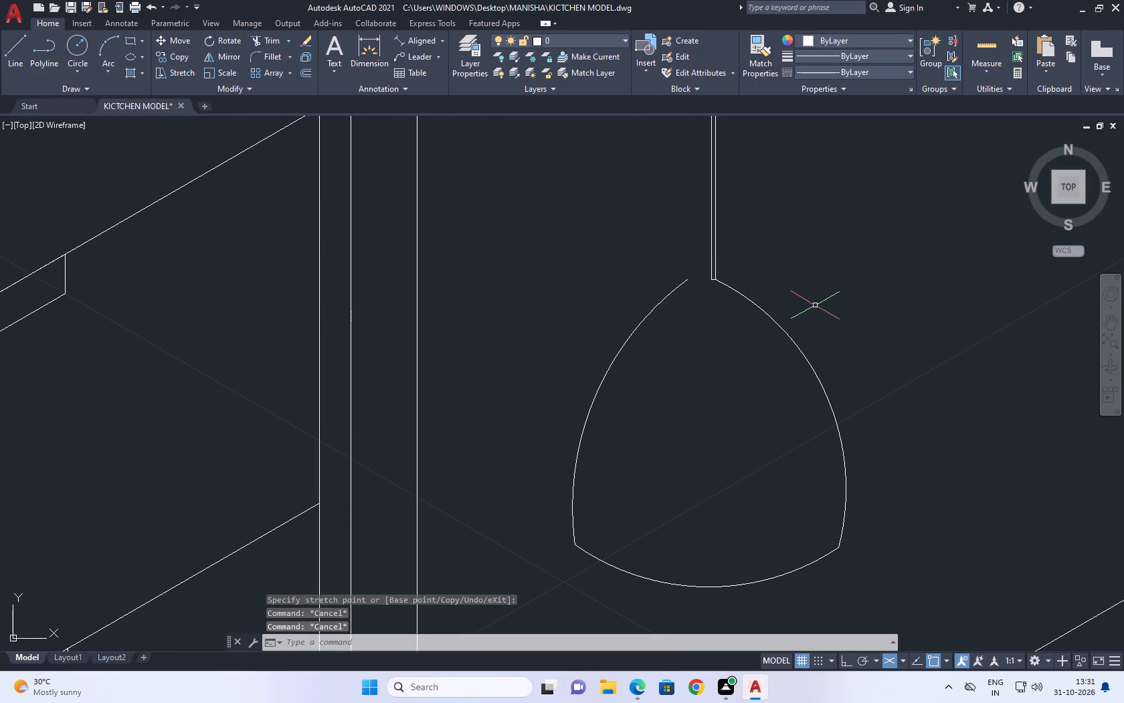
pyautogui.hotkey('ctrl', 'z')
# Draw a three-point arc capping the head, from the left arc through the midpoint of the handle's end line to the right arc.
pyautogui.scroll(-3, 764, 310)
pyautogui.moveTo(676, 317); pyautogui.dragTo(679, 323, button='middle')
pyautogui.press('a')
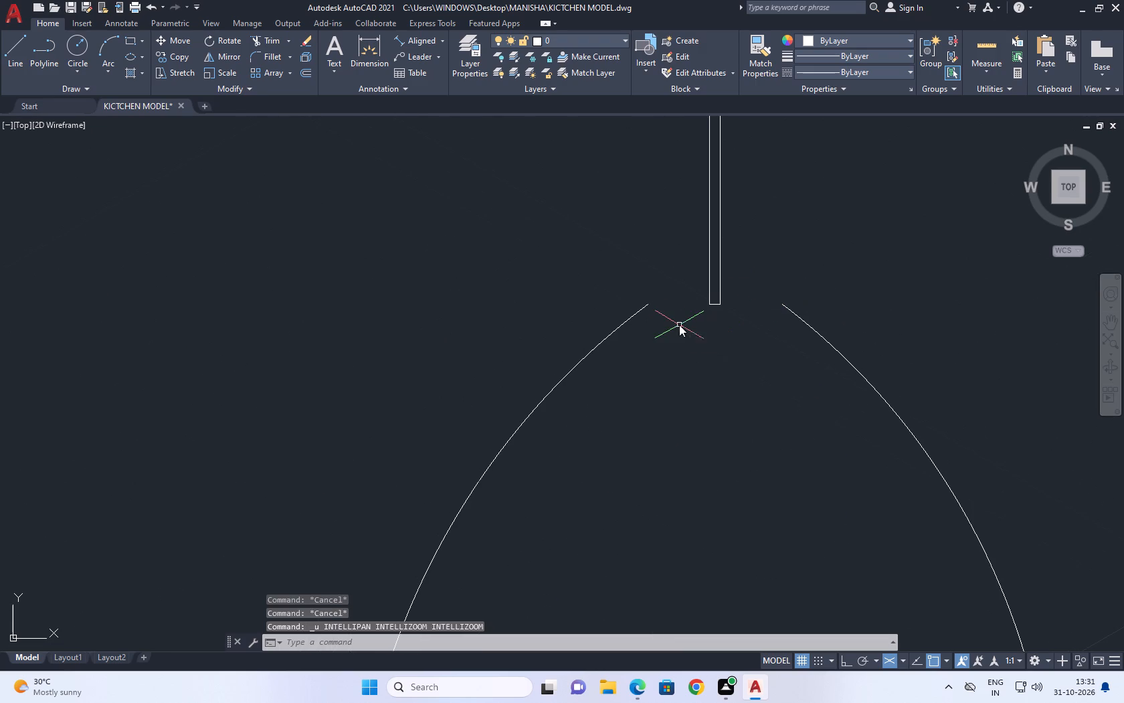
pyautogui.press('space')
pyautogui.click(614, 324)
pyautogui.scroll(2, 723, 301)
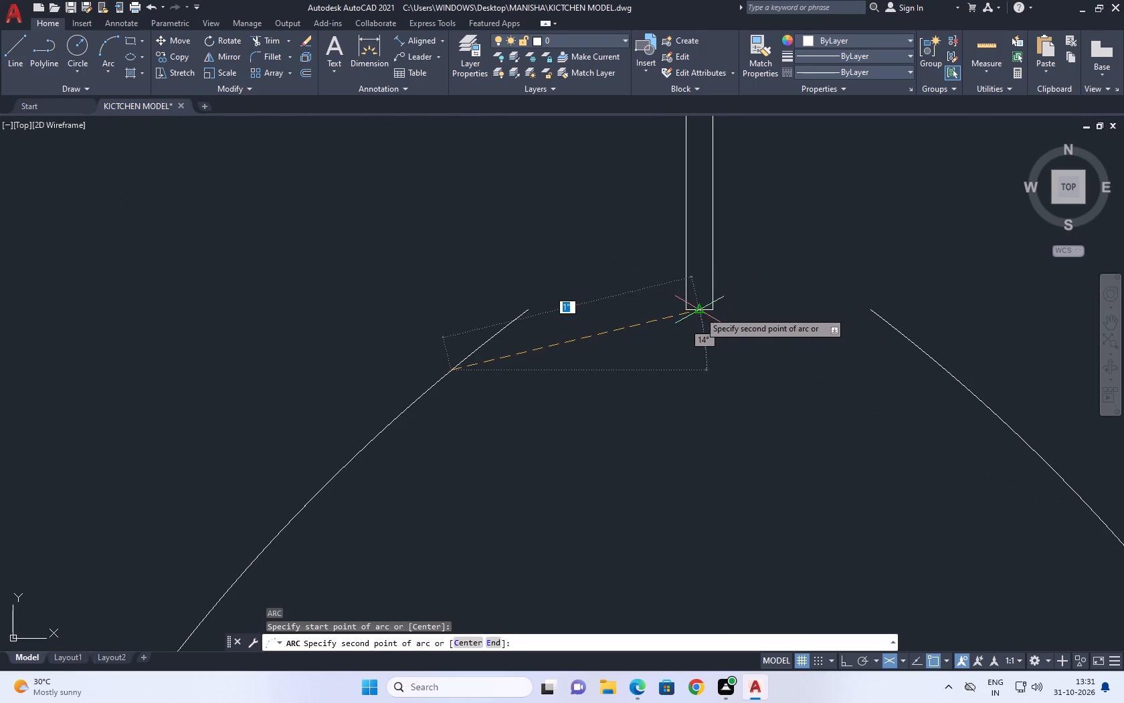
pyautogui.click(698, 309)
pyautogui.click(905, 337)
# Trim the upper ends of the left and right side arcs that project past the top arc.
pyautogui.scroll(-2, 853, 313)
pyautogui.moveTo(800, 288); pyautogui.dragTo(795, 313, button='middle')
pyautogui.press('r')
pyautogui.press('t')
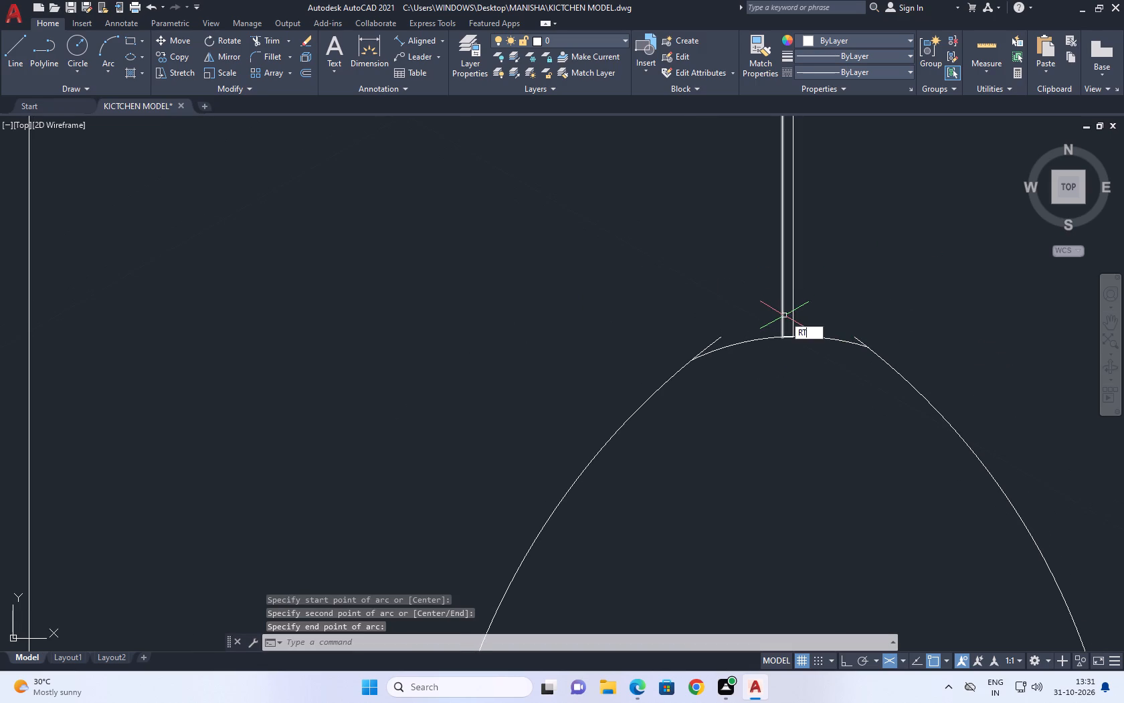
pyautogui.press('Escape')
pyautogui.write('TR')
pyautogui.press('space')
pyautogui.scroll(2, 739, 339)
pyautogui.moveTo(713, 333); pyautogui.dragTo(702, 336)
pyautogui.click(616, 357)
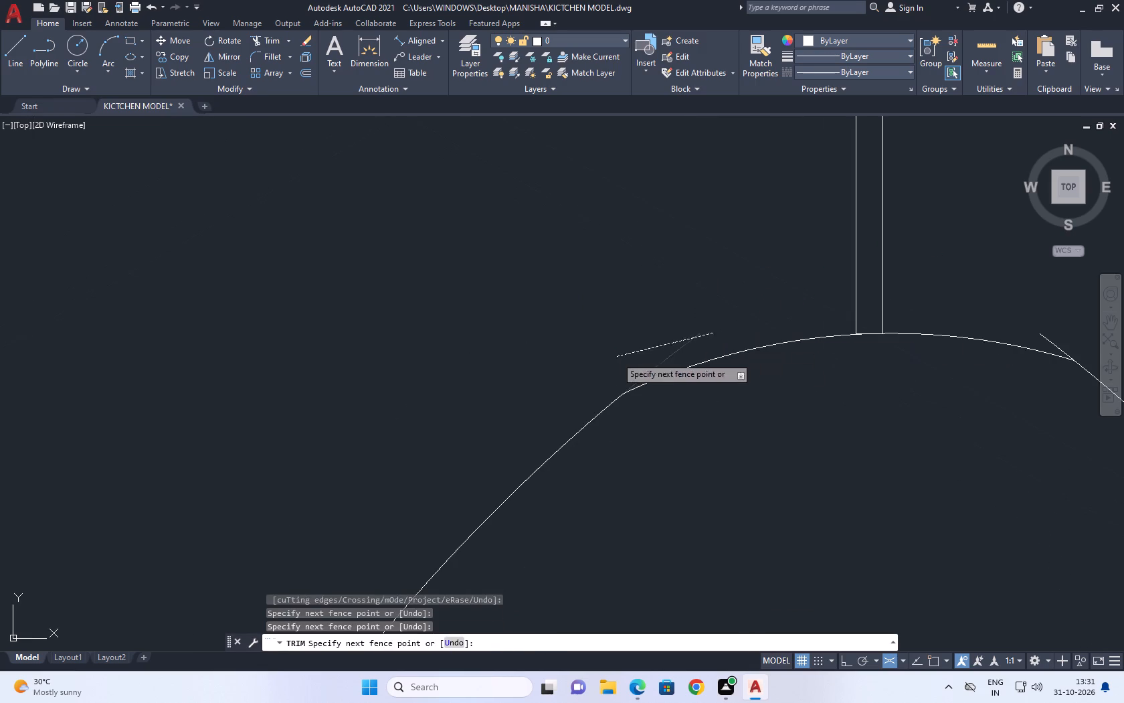
pyautogui.scroll(-3, 702, 332)
pyautogui.scroll(4, 784, 334)
pyautogui.click(802, 340)
pyautogui.click(759, 346)
pyautogui.scroll(-6, 768, 318)
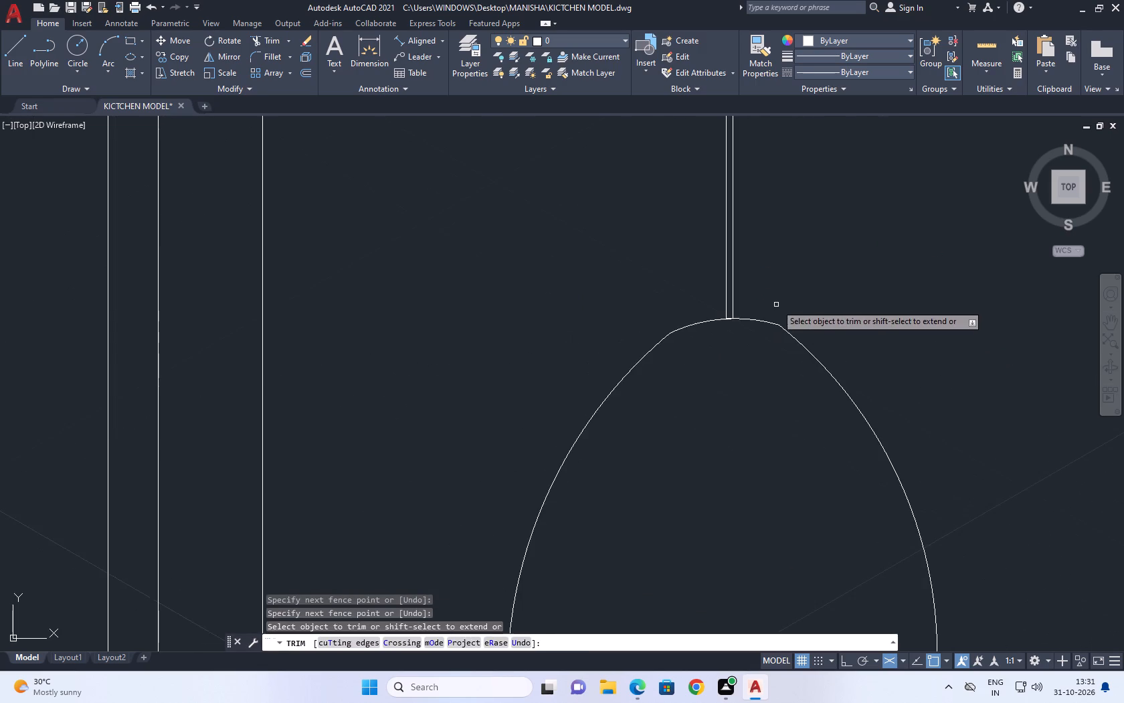
pyautogui.press('Escape')
# Copy the head's bottom arc a short distance straight up to form a rim line.
pyautogui.scroll(-4, 777, 302)
pyautogui.middleClick(825, 267)
pyautogui.moveTo(828, 304); pyautogui.dragTo(821, 319, button='middle')
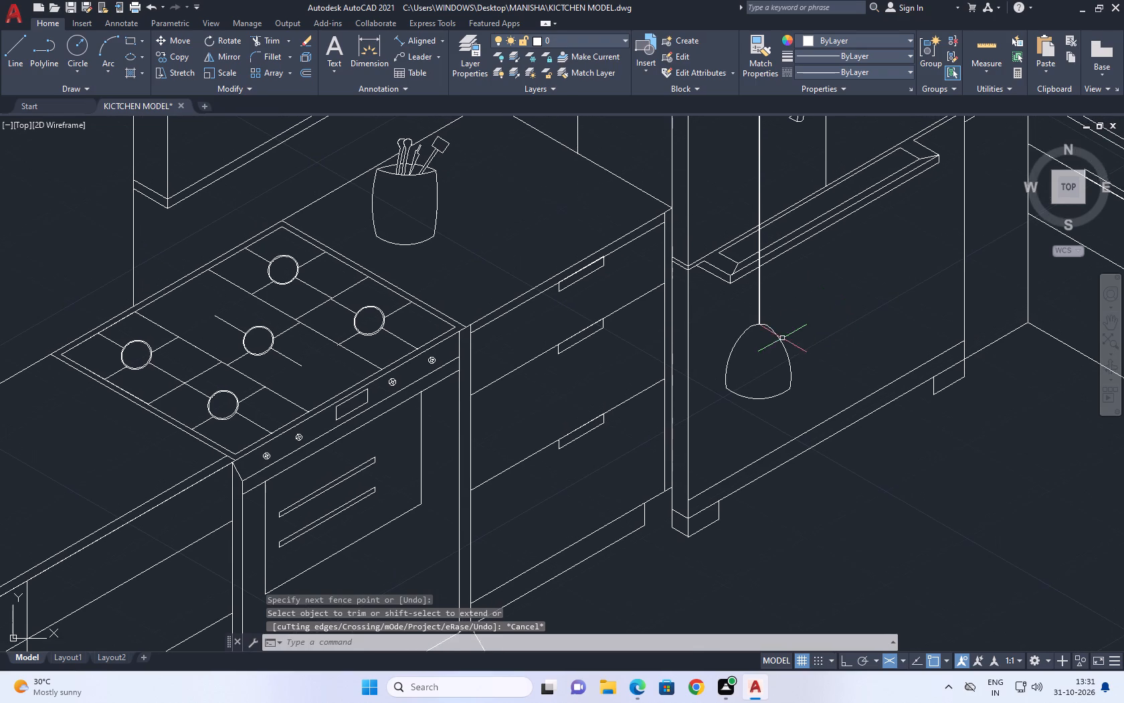
pyautogui.scroll(3, 763, 394)
pyautogui.click(717, 428)
pyautogui.moveTo(696, 409); pyautogui.dragTo(696, 402)
pyautogui.moveTo(778, 396); pyautogui.dragTo(767, 400, button='middle')
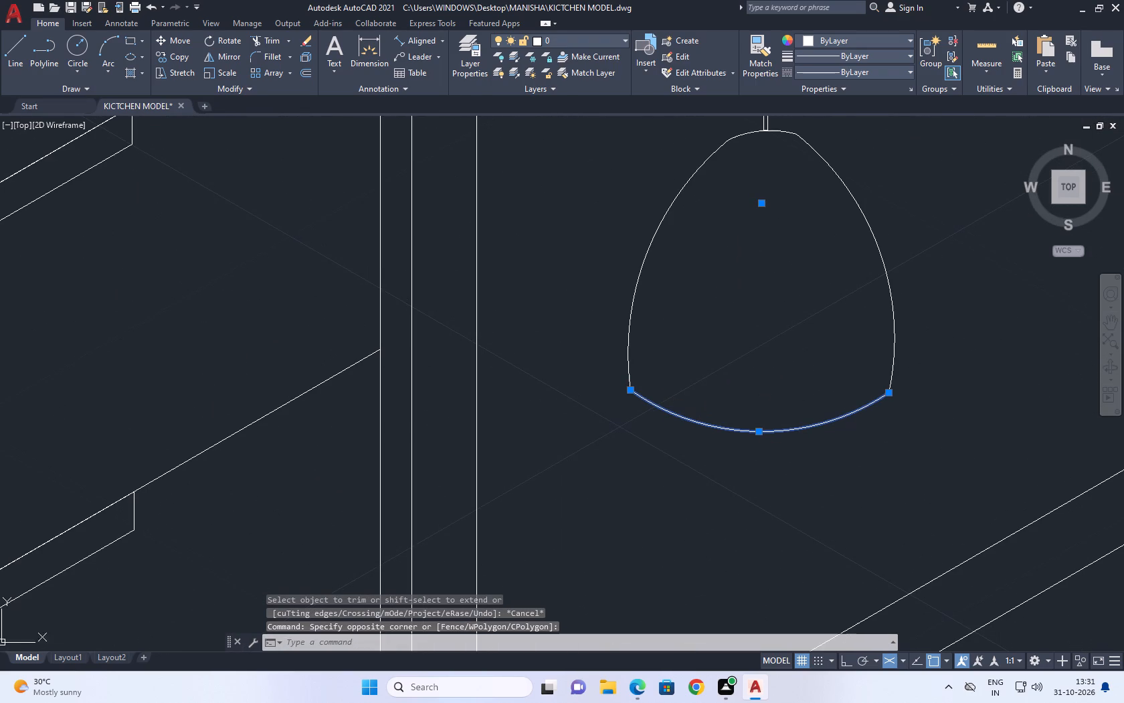
pyautogui.press('c')
pyautogui.press('o')
pyautogui.press('space')
pyautogui.click(783, 386)
pyautogui.click(783, 371)
pyautogui.press('Escape')
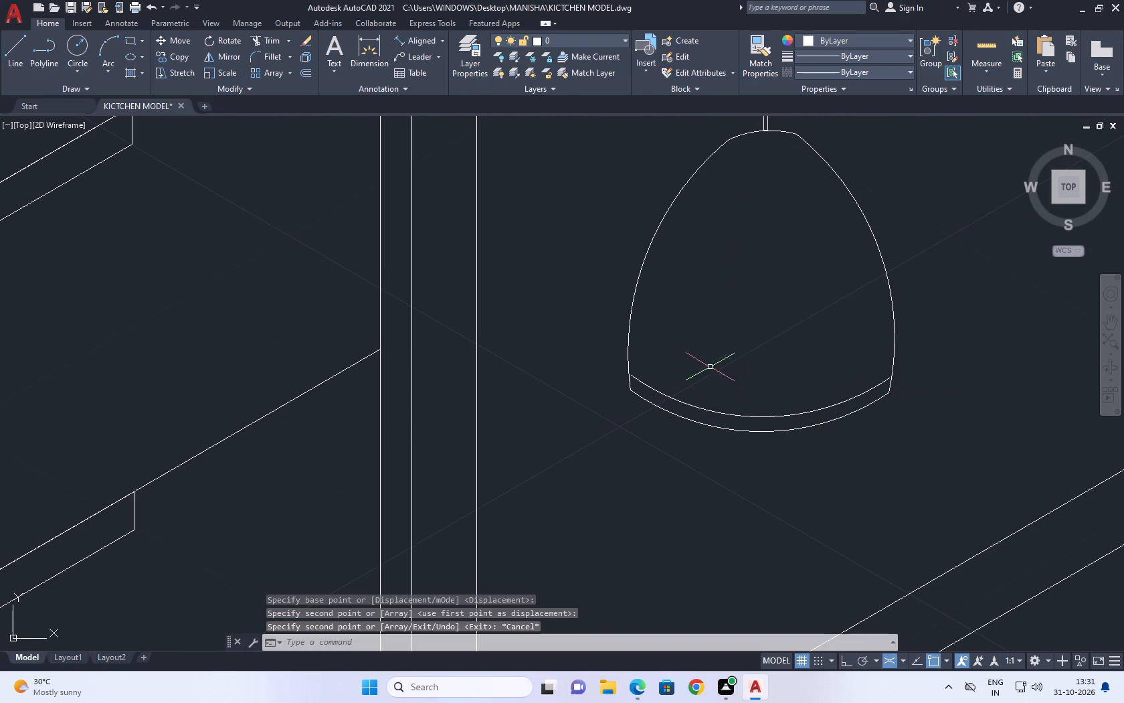
# Extend both ends of the copied rim arc to meet the head's side arcs.
pyautogui.write('EX')
pyautogui.press('space')
pyautogui.click(670, 396)
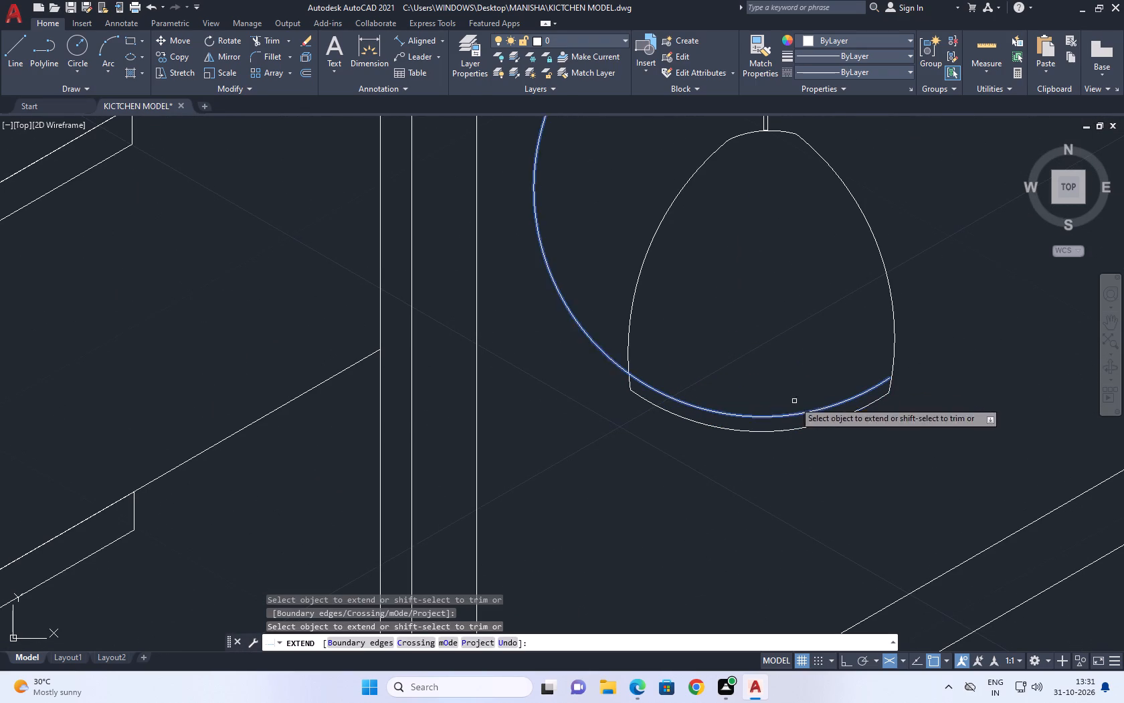
pyautogui.click(870, 390)
pyautogui.scroll(-5, 727, 358)
pyautogui.press('Escape')
# Convert the complete hanging lamp, with its end circle, long rod and head, into a block named BULB, excluding the refrigerator's lines.
pyautogui.moveTo(798, 317); pyautogui.dragTo(782, 329, button='middle')
pyautogui.moveTo(707, 349); pyautogui.dragTo(666, 382, button='middle')
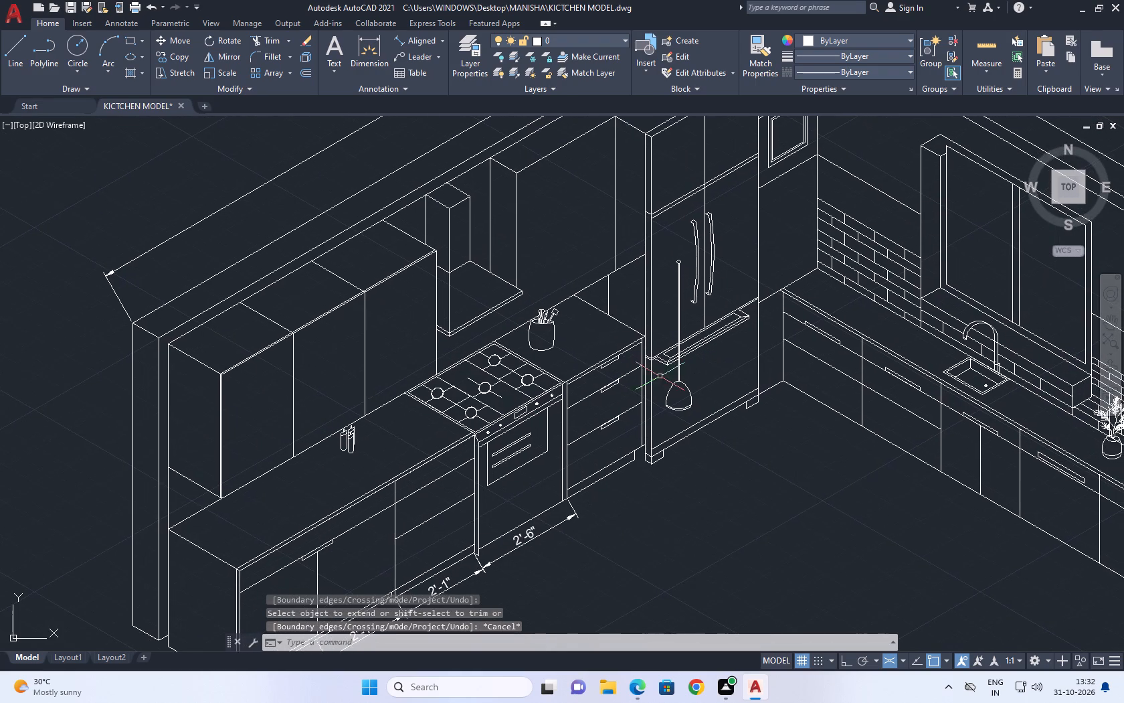
pyautogui.scroll(1, 662, 275)
pyautogui.click(669, 247)
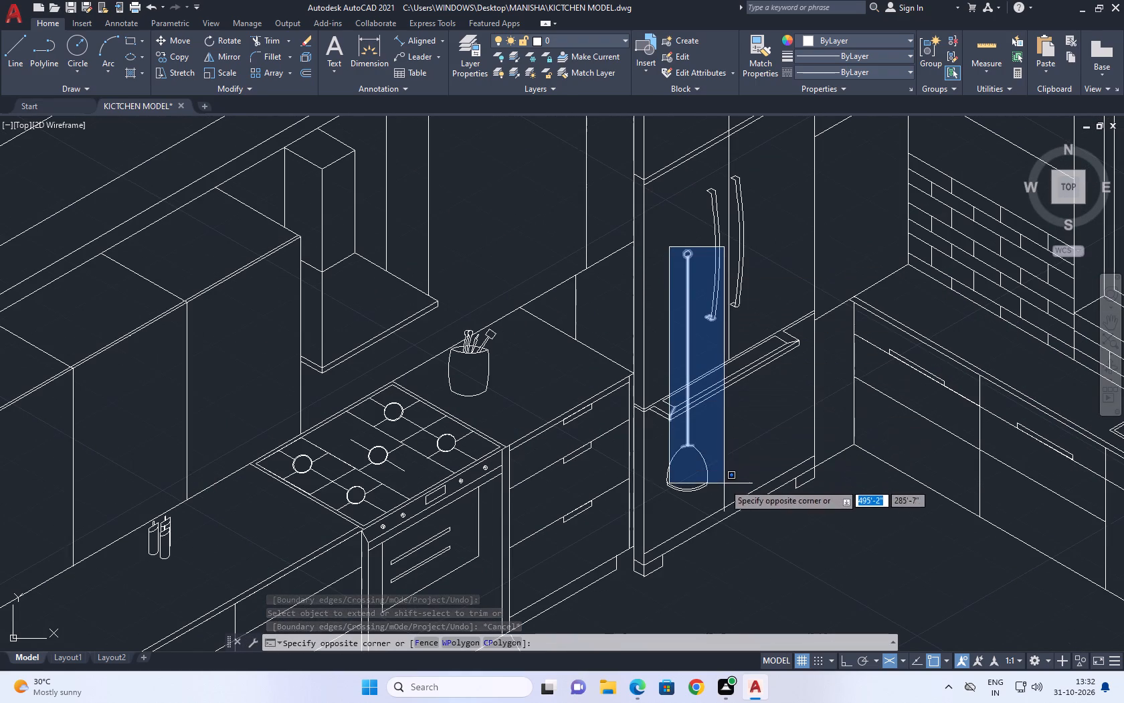
pyautogui.click(717, 497)
pyautogui.scroll(2, 674, 477)
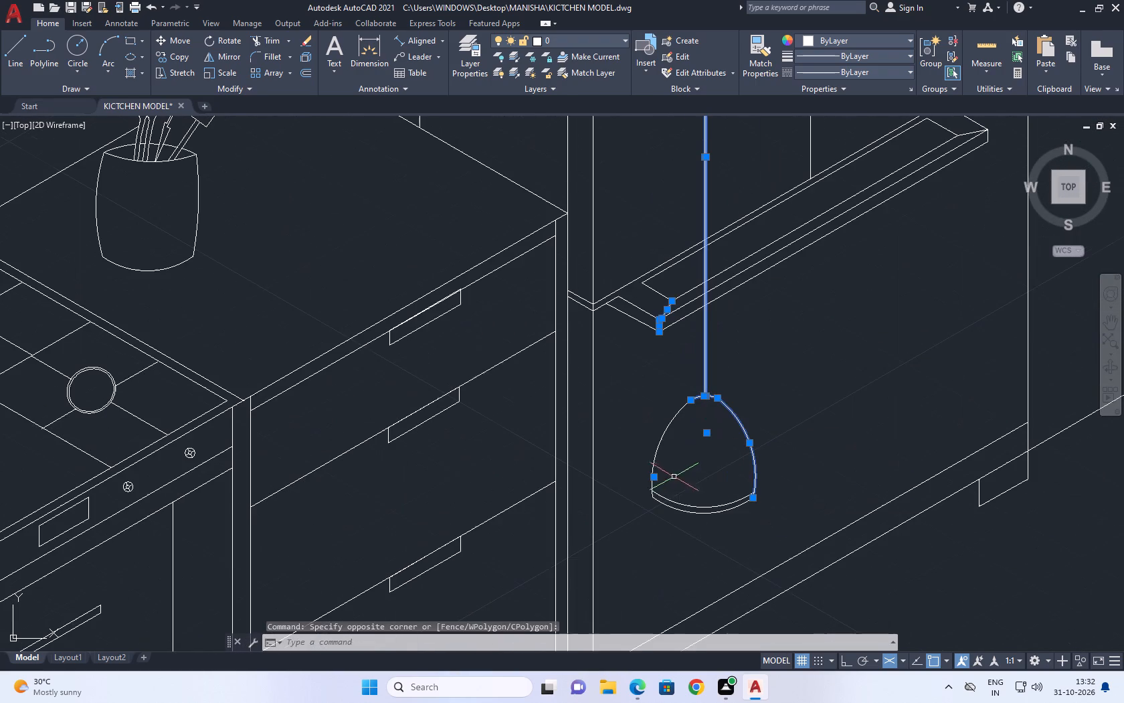
pyautogui.click(713, 537)
pyautogui.click(644, 448)
pyautogui.scroll(4, 761, 482)
pyautogui.moveTo(718, 576); pyautogui.dragTo(710, 563)
pyautogui.moveTo(605, 398); pyautogui.dragTo(623, 414)
pyautogui.scroll(-3, 655, 399)
pyautogui.scroll(1, 610, 249)
pyautogui.moveTo(611, 257); pyautogui.dragTo(727, 441, button='middle')
pyautogui.moveTo(548, 308); pyautogui.dragTo(599, 390, button='middle')
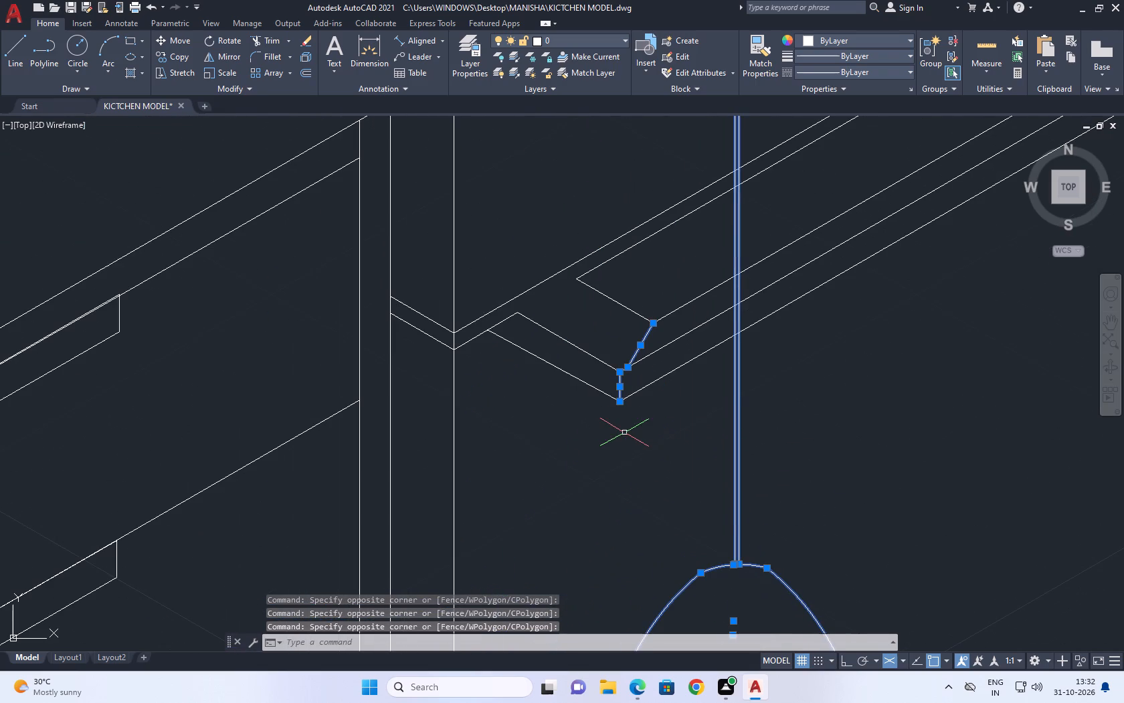
pyautogui.keyDown('shift'); pyautogui.moveTo(632, 453); pyautogui.dragTo(632, 414); pyautogui.keyUp('shift')
pyautogui.keyDown('shift'); pyautogui.moveTo(615, 279); pyautogui.dragTo(597, 268); pyautogui.keyUp('shift')
pyautogui.scroll(-2, 660, 390)
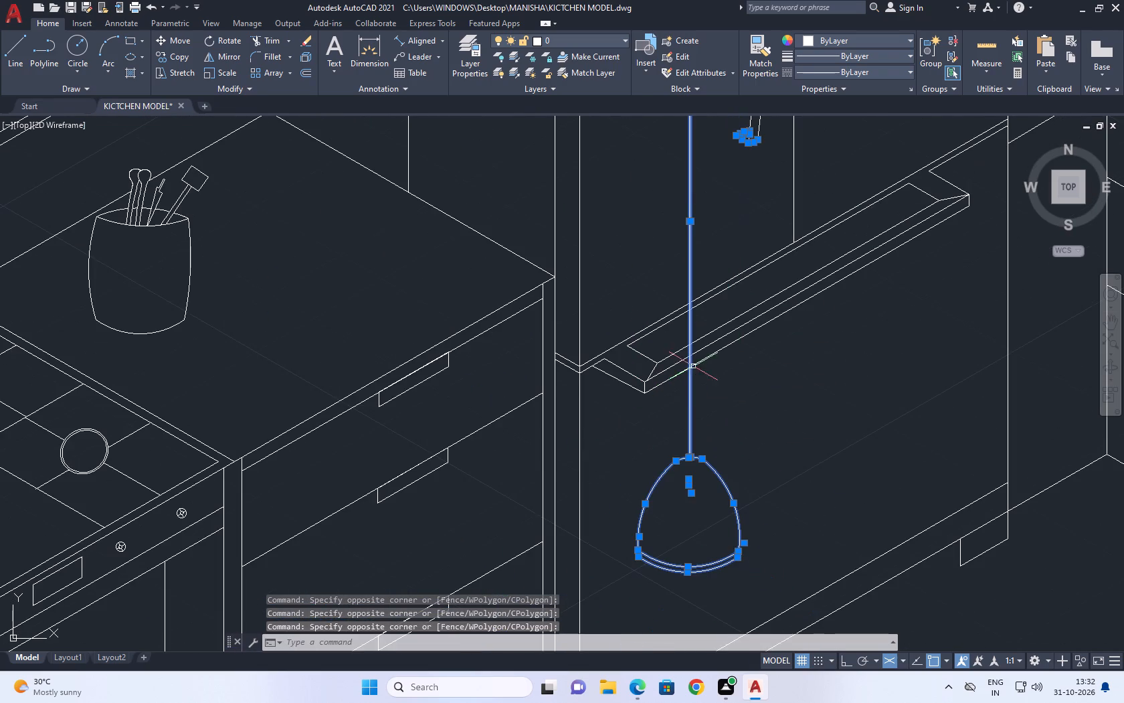
pyautogui.moveTo(692, 216); pyautogui.dragTo(690, 377, button='middle')
pyautogui.scroll(1, 743, 252)
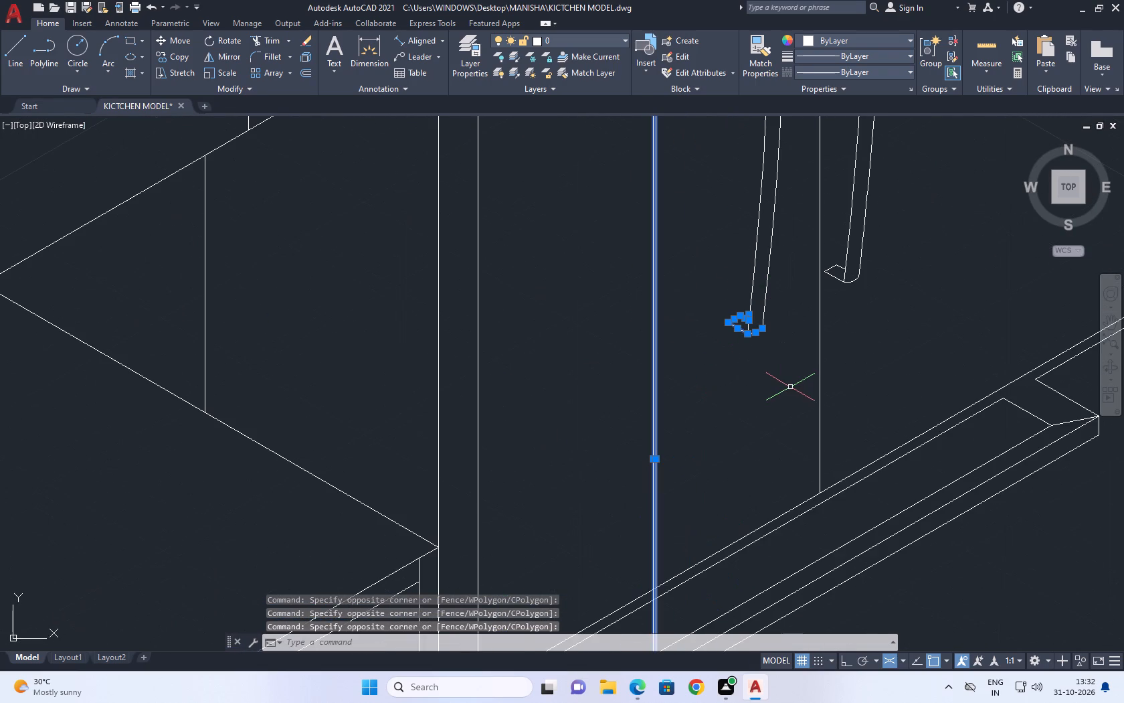
pyautogui.keyDown('shift'); pyautogui.moveTo(785, 402); pyautogui.dragTo(734, 313); pyautogui.keyUp('shift')
pyautogui.keyDown('shift'); pyautogui.click(705, 236); pyautogui.keyUp('shift')
pyautogui.scroll(-4, 741, 351)
pyautogui.scroll(6, 735, 329)
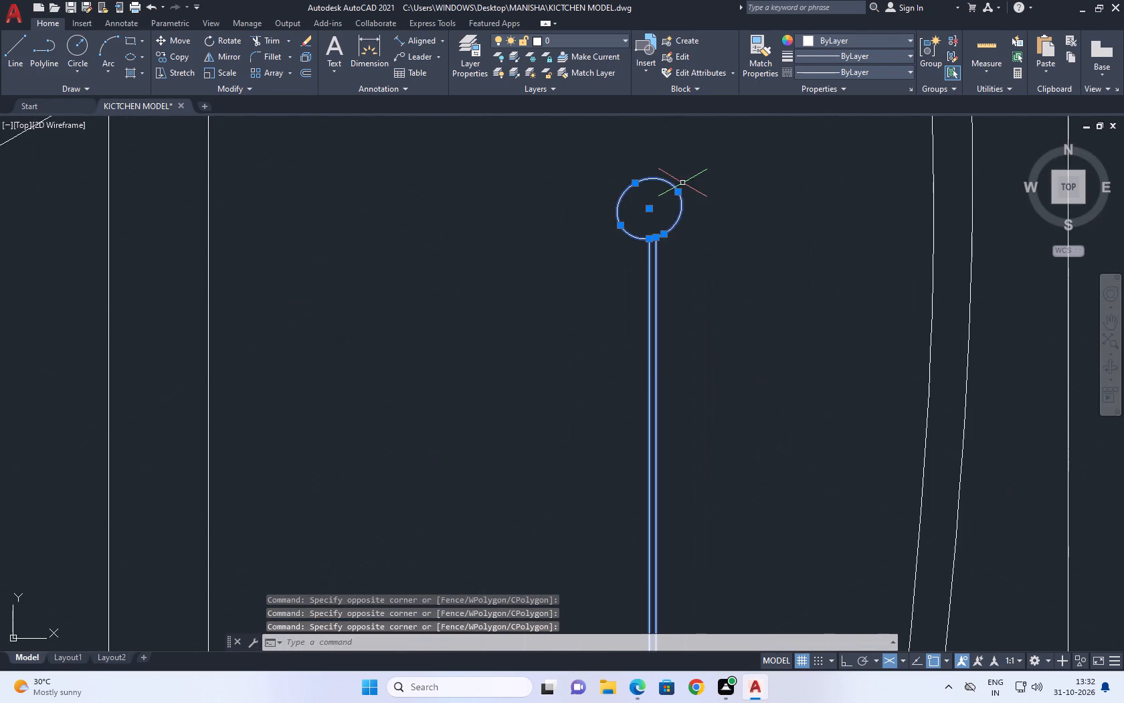
pyautogui.moveTo(681, 180); pyautogui.dragTo(694, 216, button='middle')
pyautogui.scroll(-5, 696, 220)
pyautogui.moveTo(783, 275); pyautogui.dragTo(725, 301, button='middle')
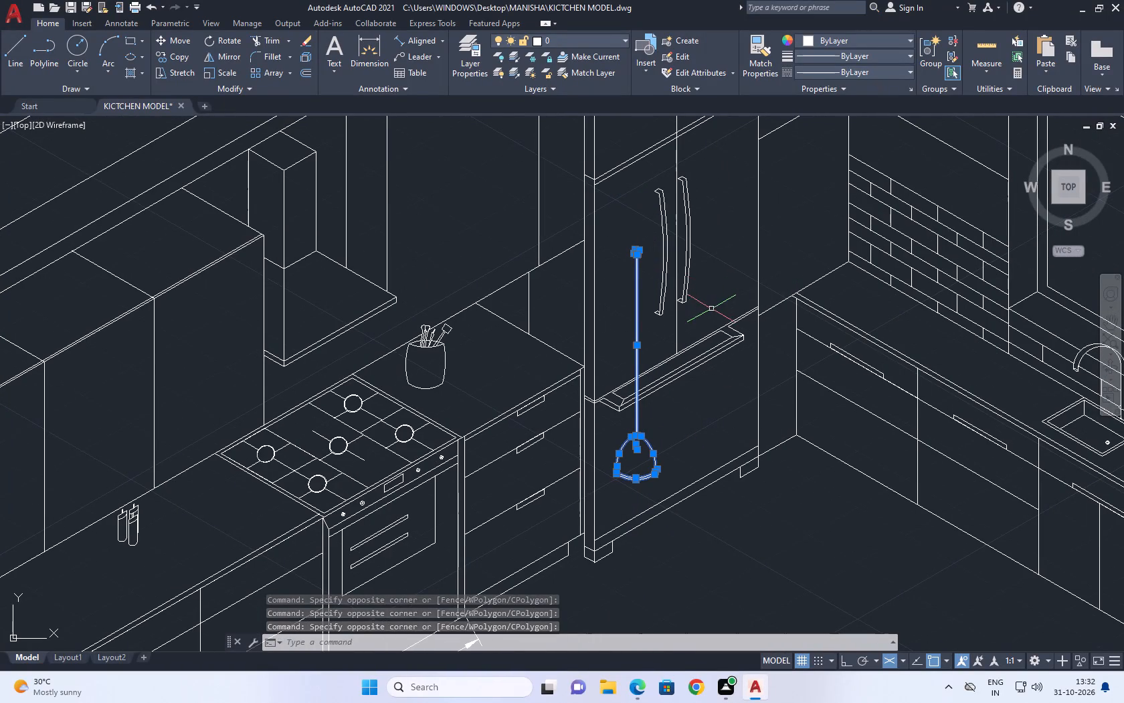
pyautogui.press('b')
pyautogui.press('space')
pyautogui.write('BU')
pyautogui.press('l')
pyautogui.press('b')
pyautogui.press('space')
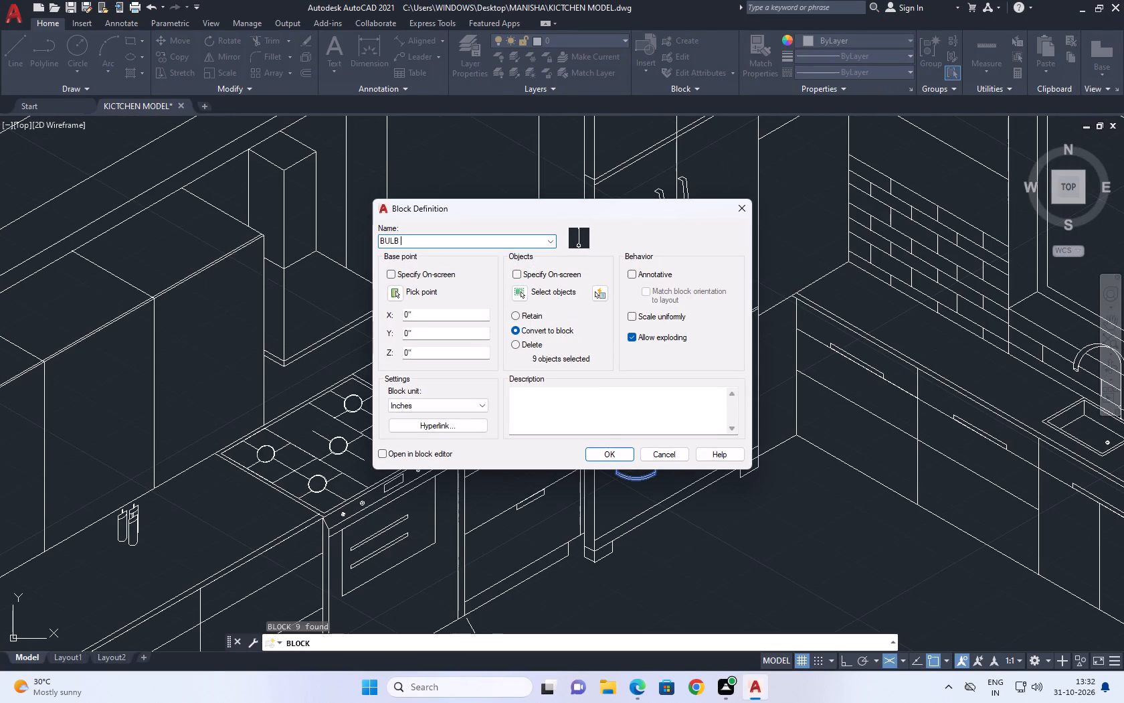
pyautogui.moveTo(603, 449); pyautogui.dragTo(604, 435)
pyautogui.click(610, 457)
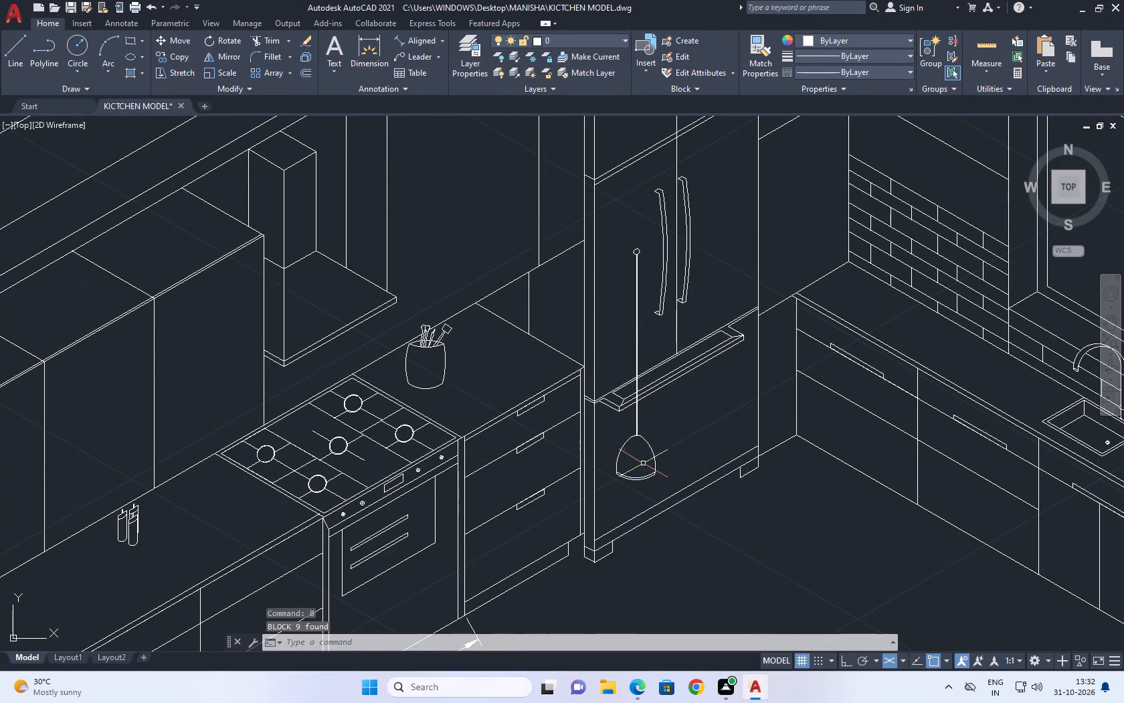
# Copy the BULB block along the 30° isometric axis, with Ortho on, toward the refrigerator's right side.
pyautogui.click(669, 453)
pyautogui.click(634, 459)
pyautogui.moveTo(659, 440); pyautogui.dragTo(613, 453, button='middle')
pyautogui.press('c')
pyautogui.press('o')
pyautogui.press('space')
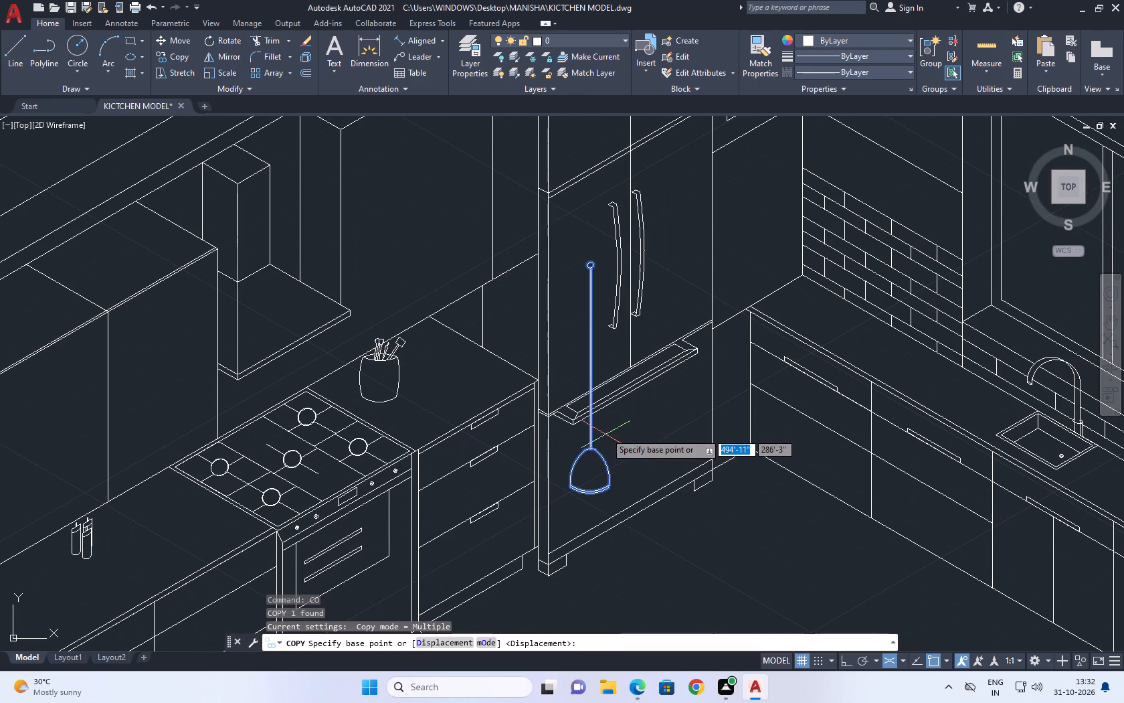
pyautogui.click(593, 416)
pyautogui.scroll(2, 679, 380)
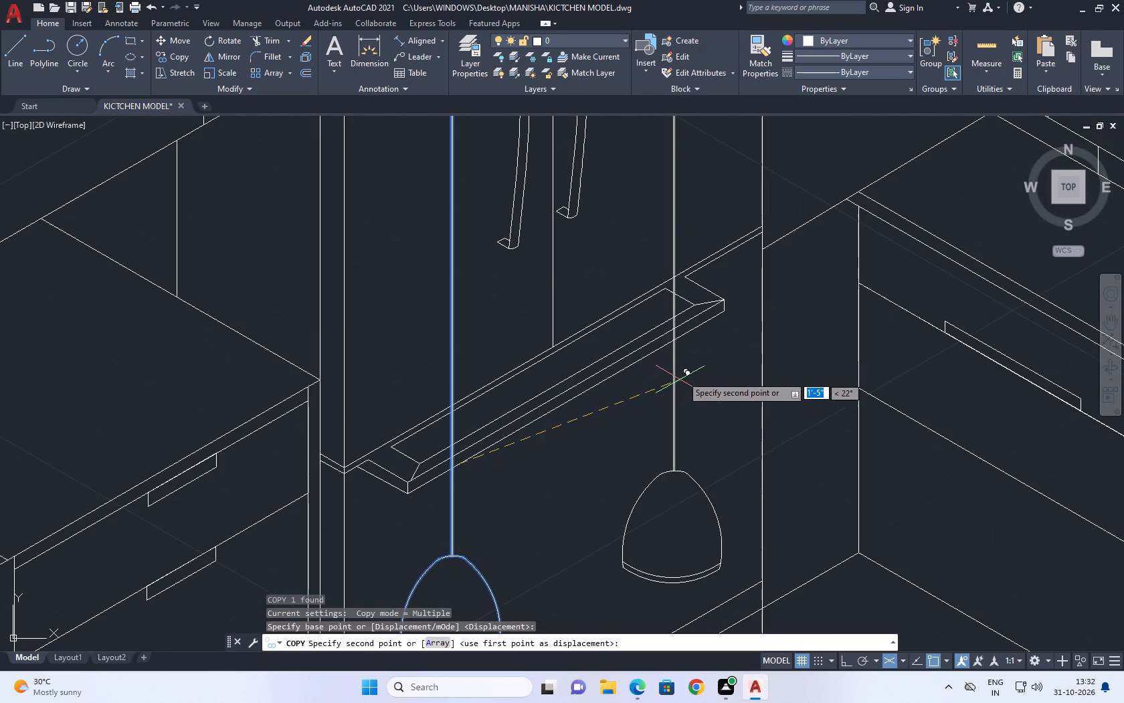
pyautogui.press('F8')
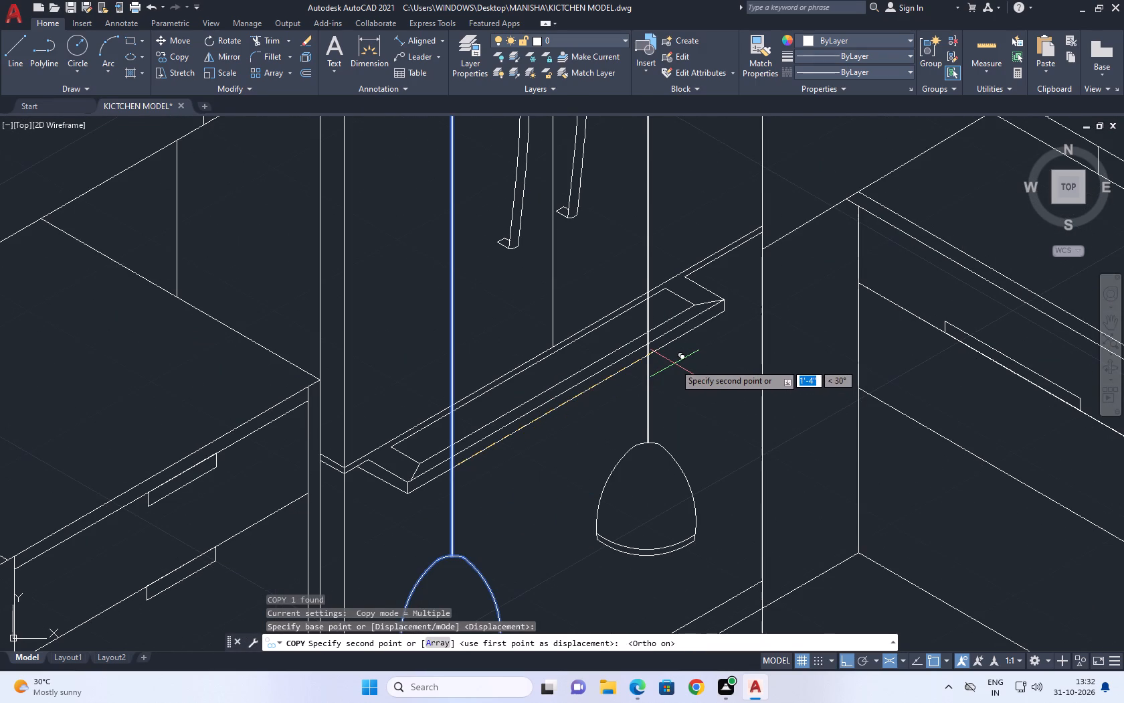
pyautogui.click(697, 357)
pyautogui.press('Escape')
# Move the copied lamp about 8" farther toward the refrigerator's right edge.
pyautogui.scroll(-3, 678, 325)
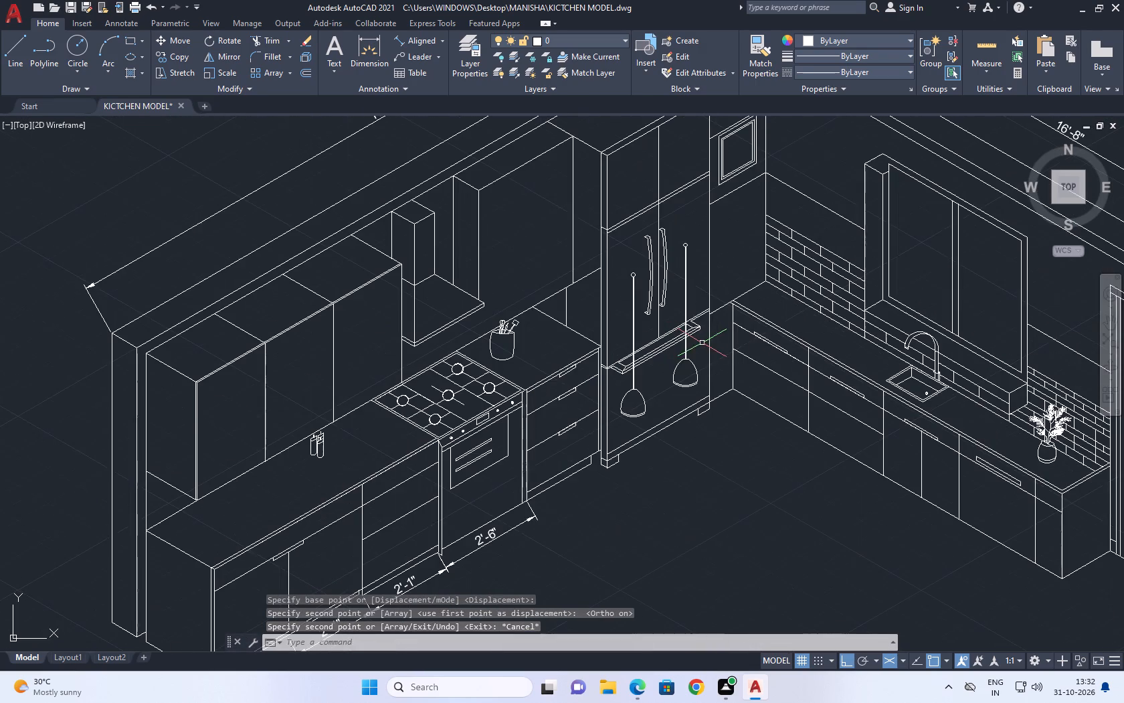
pyautogui.moveTo(676, 317); pyautogui.dragTo(678, 325, button='middle')
pyautogui.moveTo(725, 343); pyautogui.dragTo(715, 324, button='middle')
pyautogui.scroll(1, 716, 326)
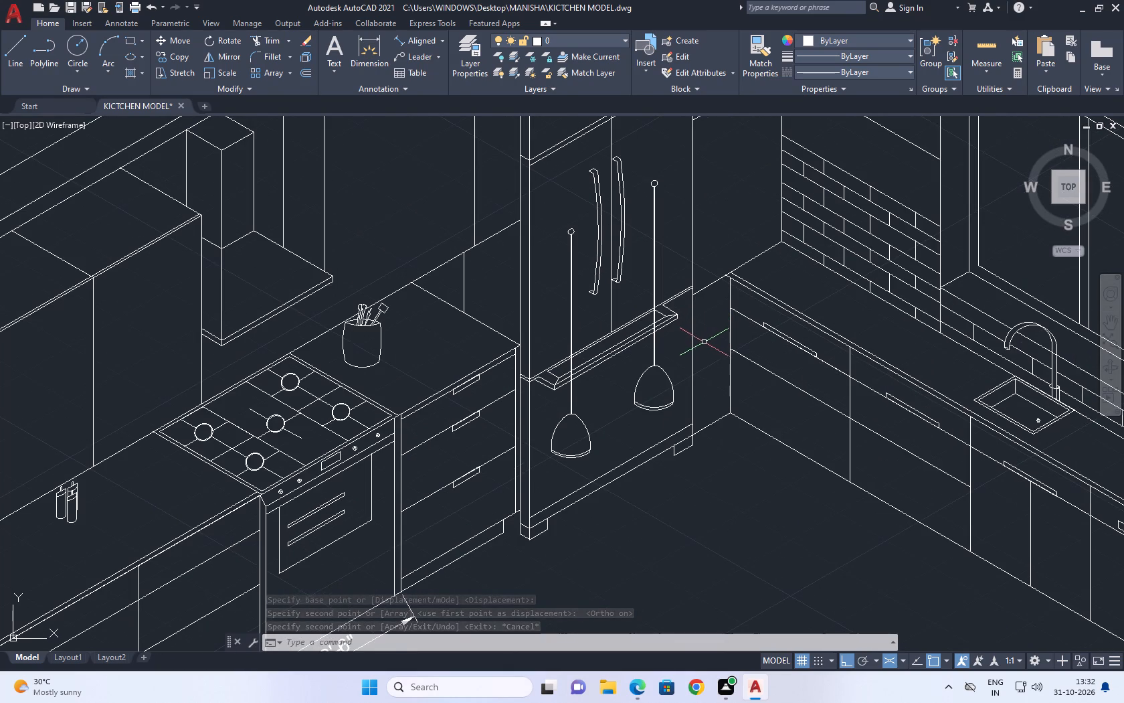
pyautogui.click(670, 367)
pyautogui.click(653, 384)
pyautogui.moveTo(675, 384); pyautogui.dragTo(627, 428, button='middle')
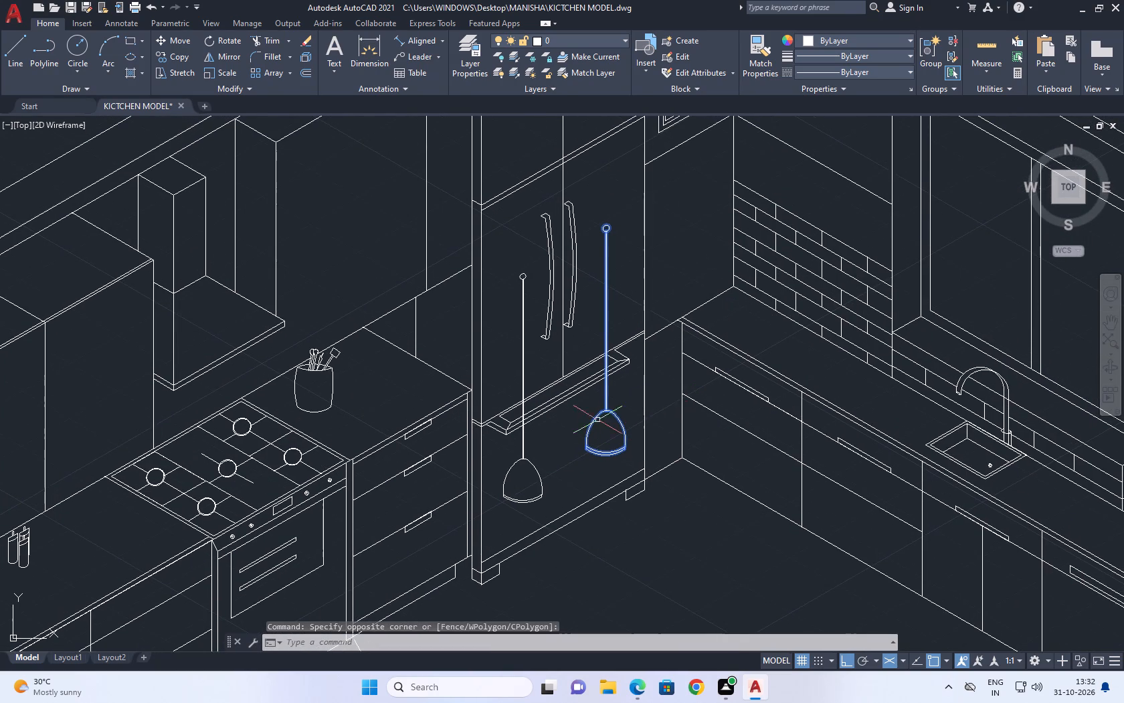
pyautogui.moveTo(598, 409); pyautogui.dragTo(435, 483, button='middle')
pyautogui.press('m')
pyautogui.press('space')
pyautogui.click(588, 390)
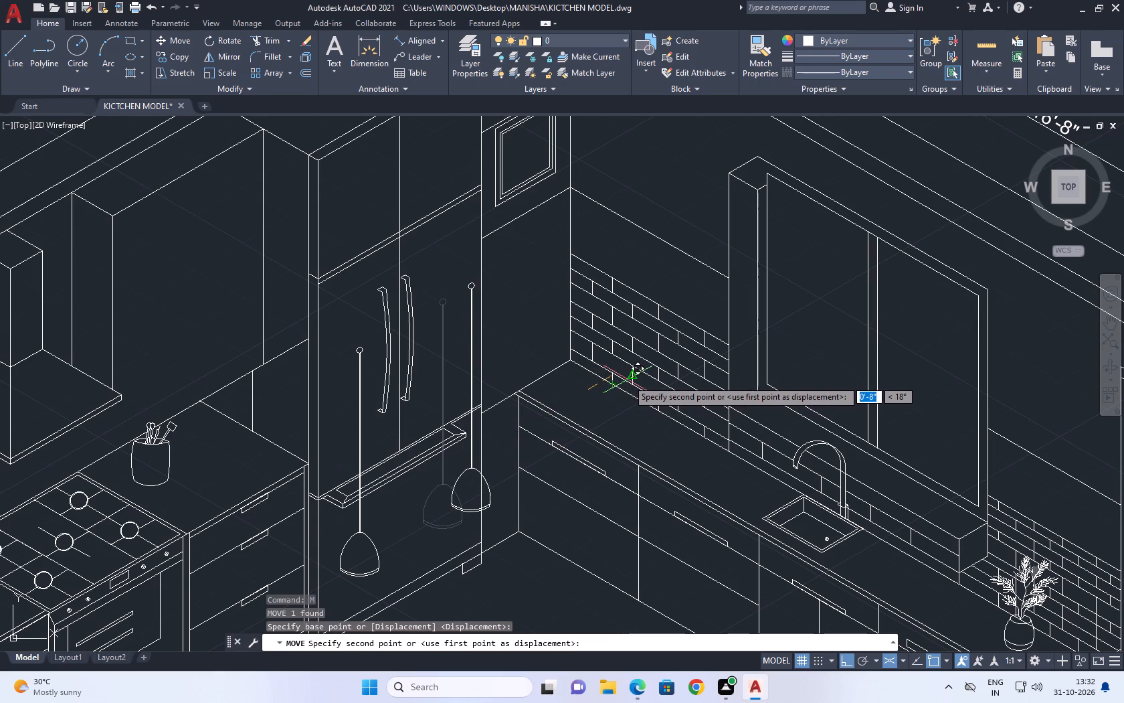
pyautogui.click(628, 380)
# Move the copied lamp about 5" back along the 210° isometric direction toward the first lamp.
pyautogui.click(498, 479)
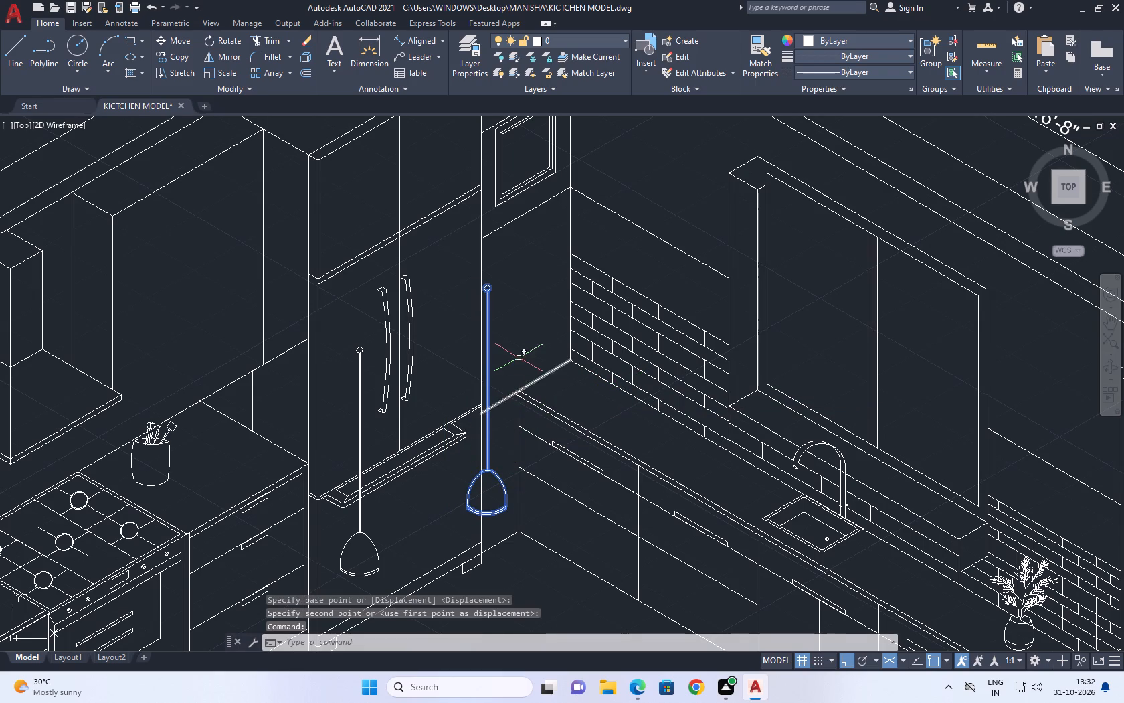
pyautogui.write('M')
pyautogui.press('space')
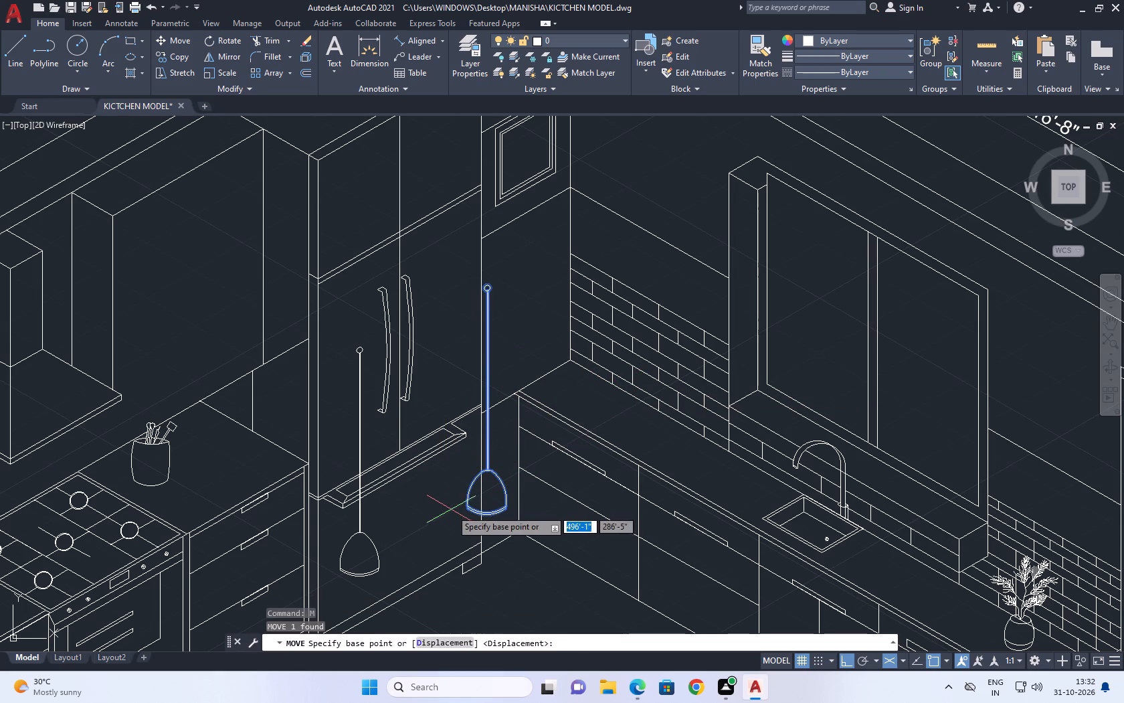
pyautogui.click(451, 509)
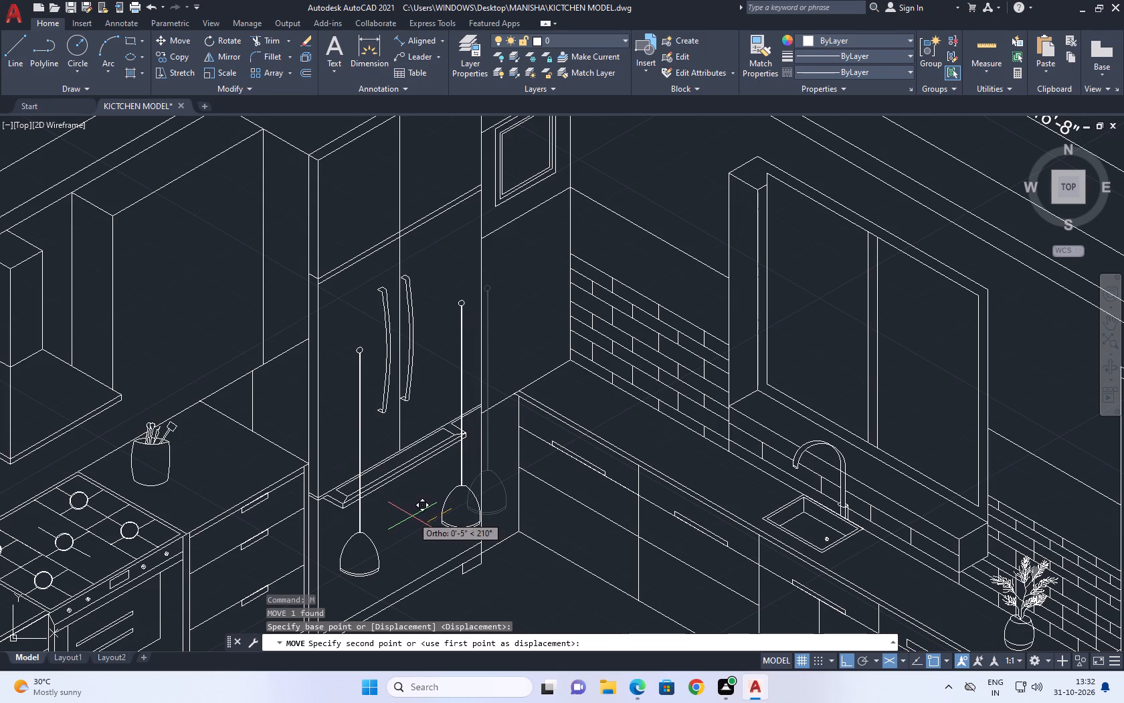
pyautogui.click(412, 516)
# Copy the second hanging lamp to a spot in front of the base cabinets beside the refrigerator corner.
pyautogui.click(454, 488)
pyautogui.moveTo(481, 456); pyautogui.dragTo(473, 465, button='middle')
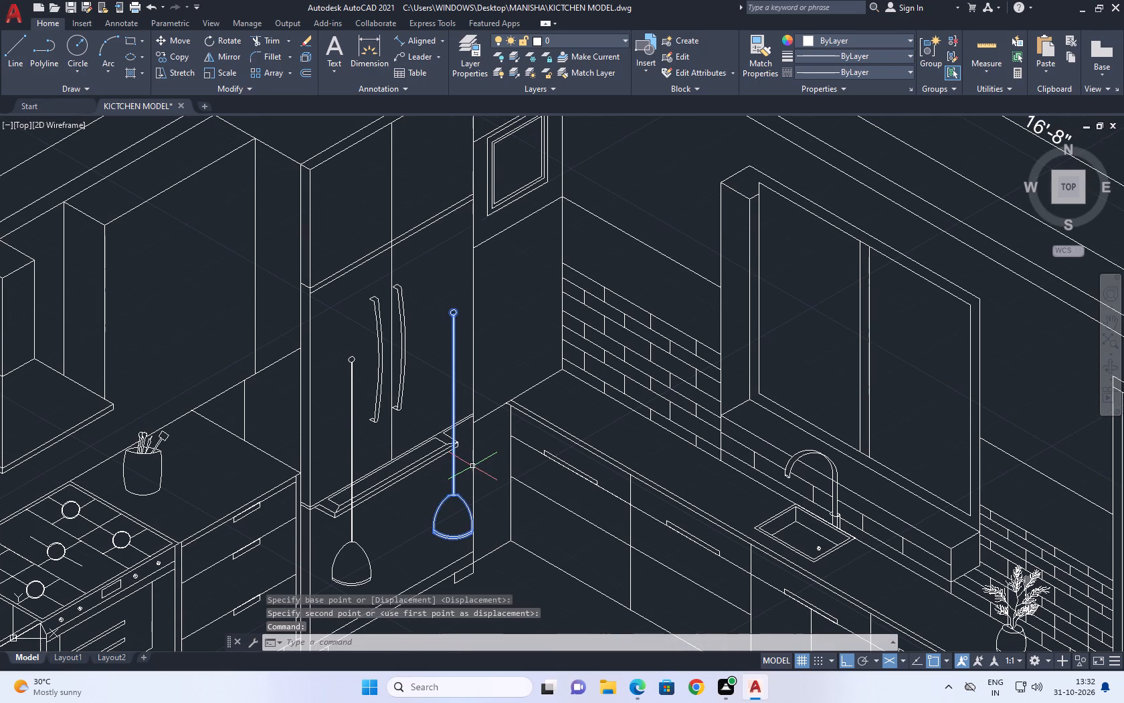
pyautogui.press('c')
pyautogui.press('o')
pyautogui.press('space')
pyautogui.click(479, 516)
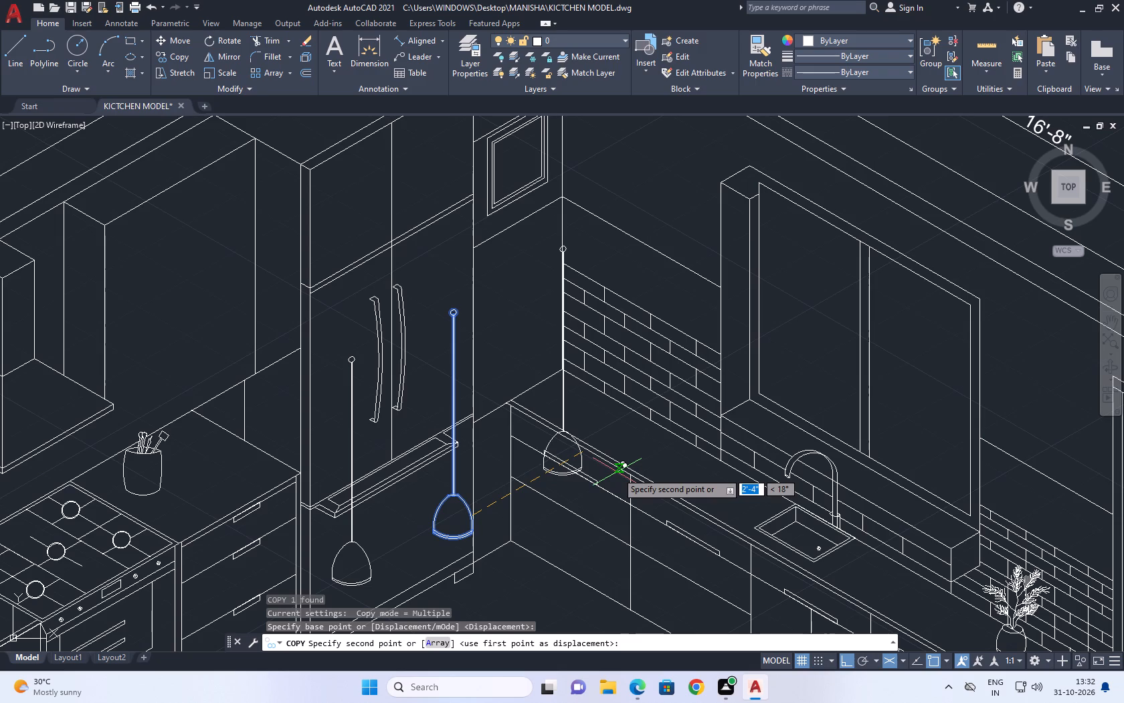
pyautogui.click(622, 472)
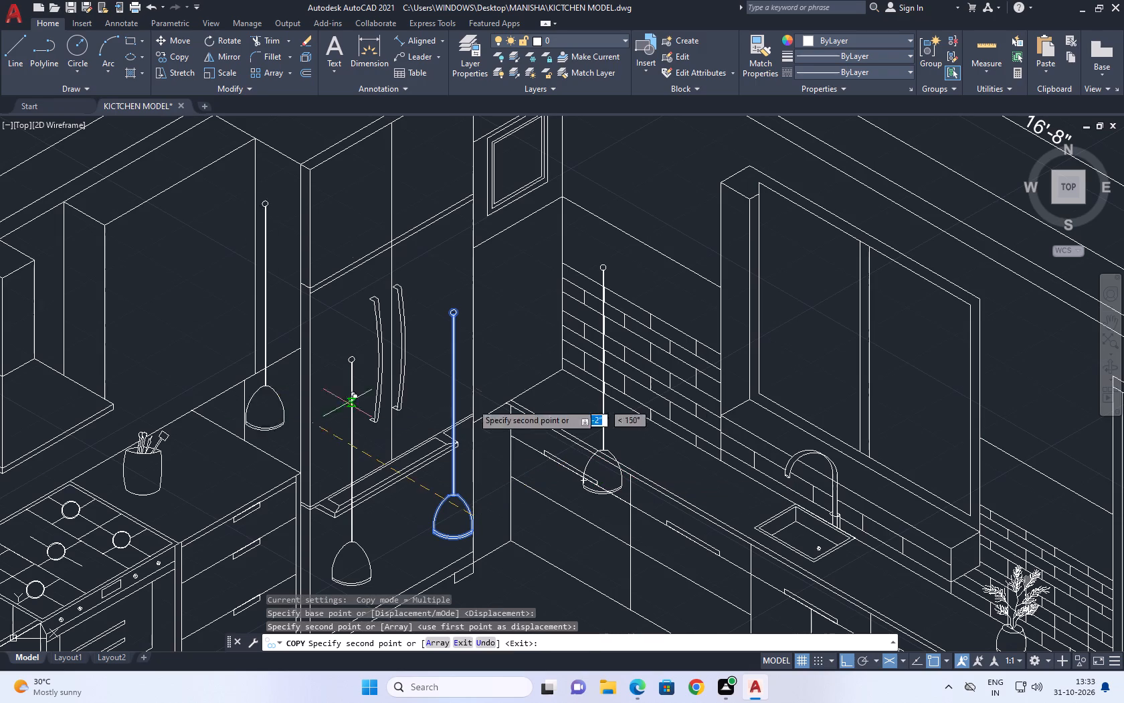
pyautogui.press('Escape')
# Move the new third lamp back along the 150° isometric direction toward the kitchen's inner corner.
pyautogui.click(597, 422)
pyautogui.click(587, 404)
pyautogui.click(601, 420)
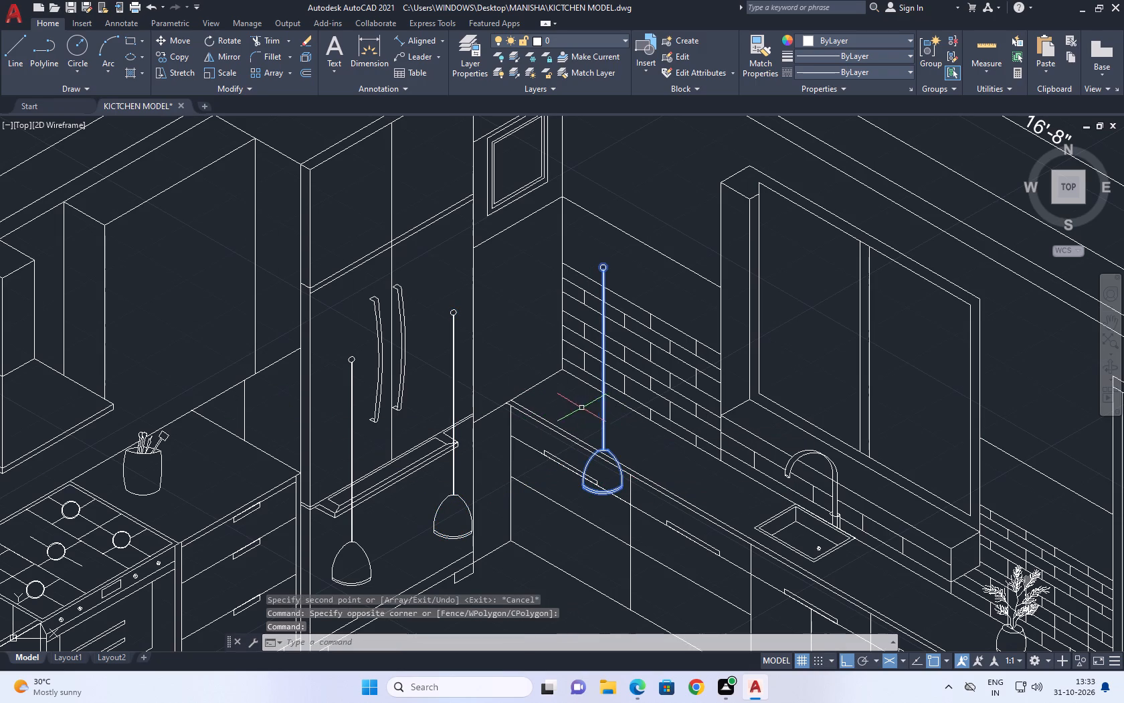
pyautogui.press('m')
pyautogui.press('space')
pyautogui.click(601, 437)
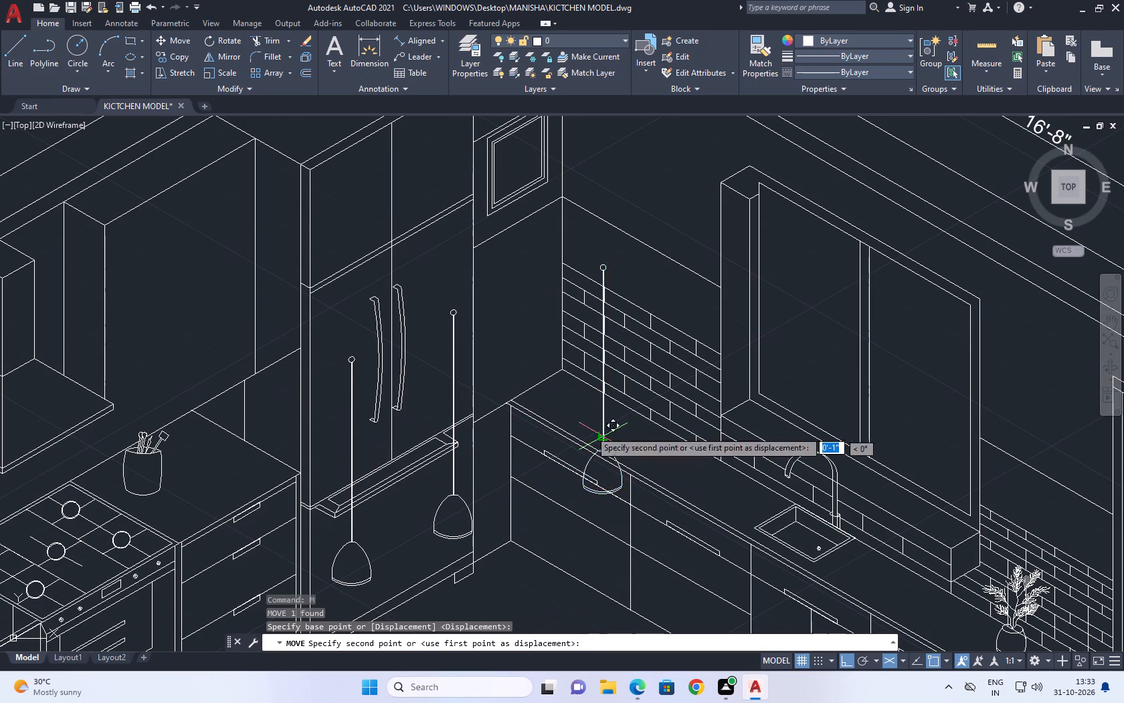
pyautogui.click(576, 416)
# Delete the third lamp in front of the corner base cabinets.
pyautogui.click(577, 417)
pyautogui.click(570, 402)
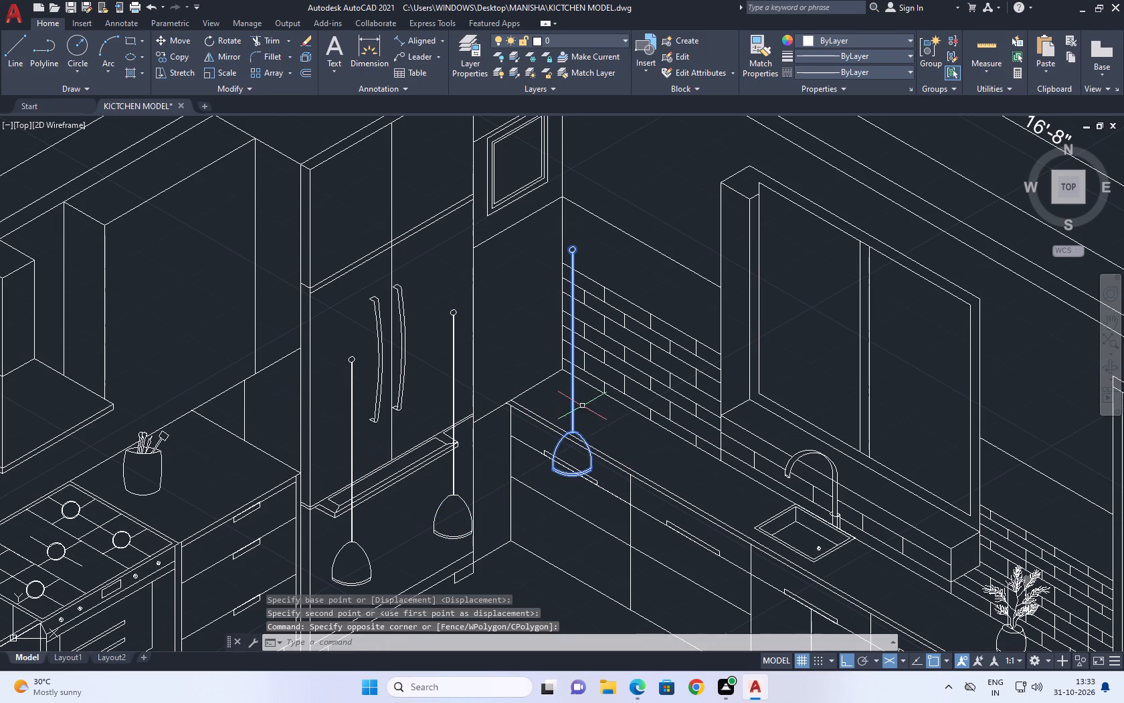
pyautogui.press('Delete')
# Copy the lamp beside the refrigerator's right edge along the 30° isometric axis to the corner base cabinets, making a third lamp.
pyautogui.click(439, 493)
pyautogui.click(429, 524)
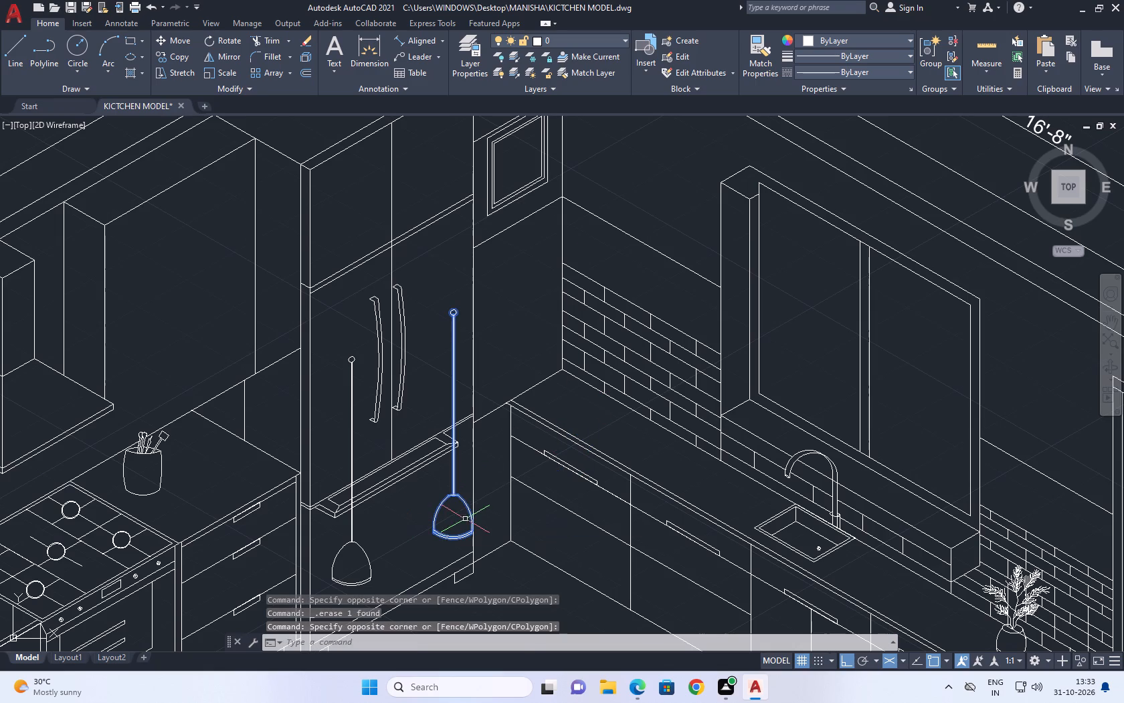
pyautogui.press('c')
pyautogui.press('o')
pyautogui.press('space')
pyautogui.click(454, 493)
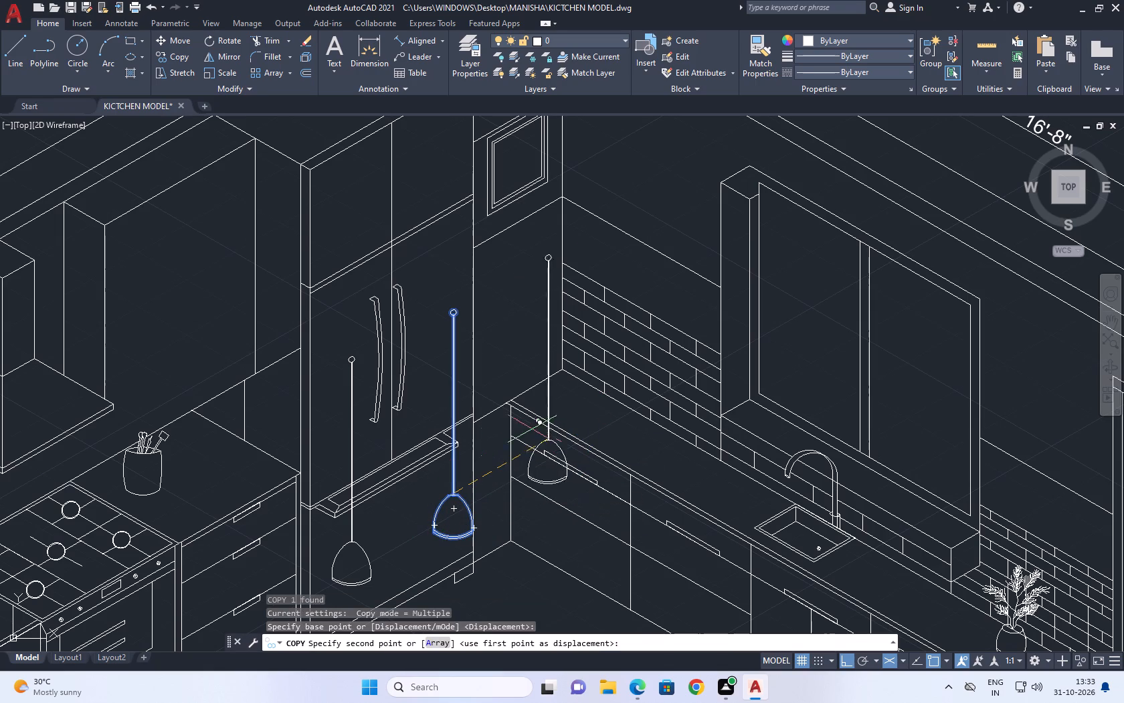
pyautogui.click(565, 420)
pyautogui.press('Escape')
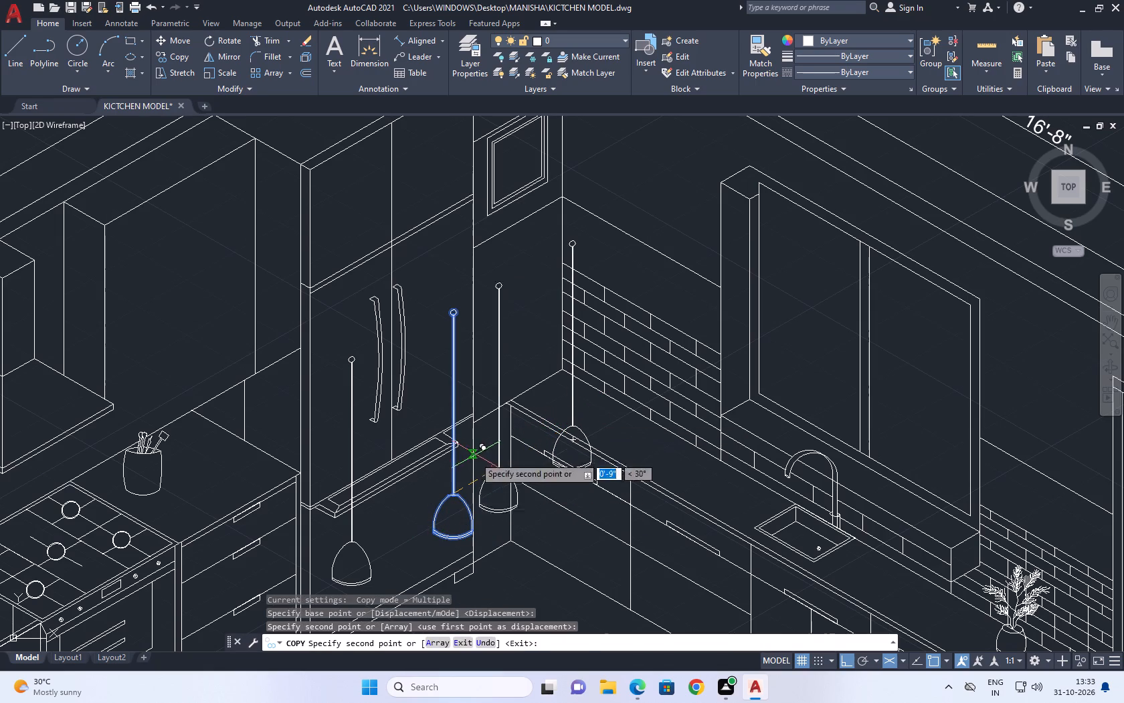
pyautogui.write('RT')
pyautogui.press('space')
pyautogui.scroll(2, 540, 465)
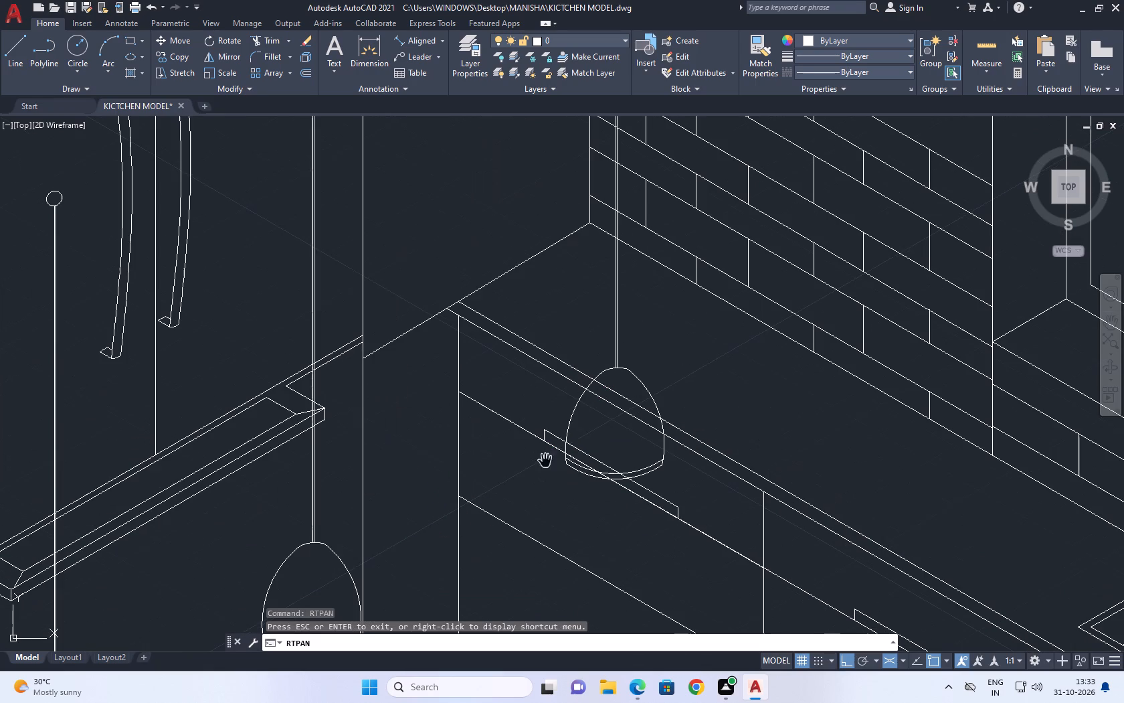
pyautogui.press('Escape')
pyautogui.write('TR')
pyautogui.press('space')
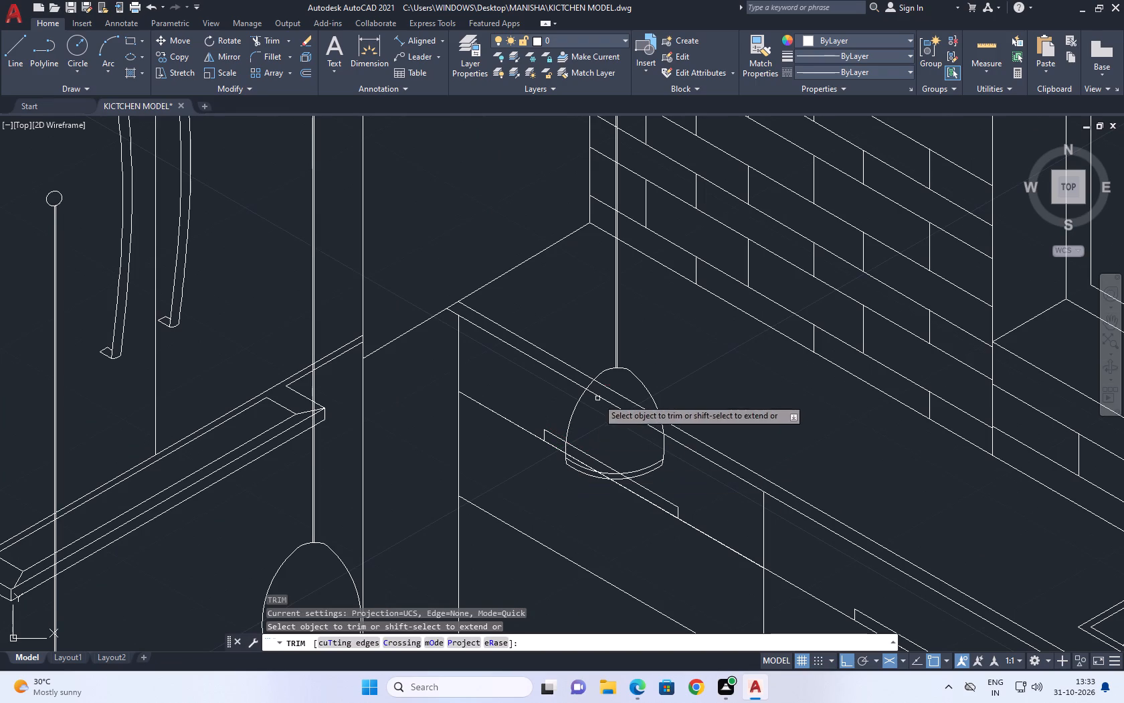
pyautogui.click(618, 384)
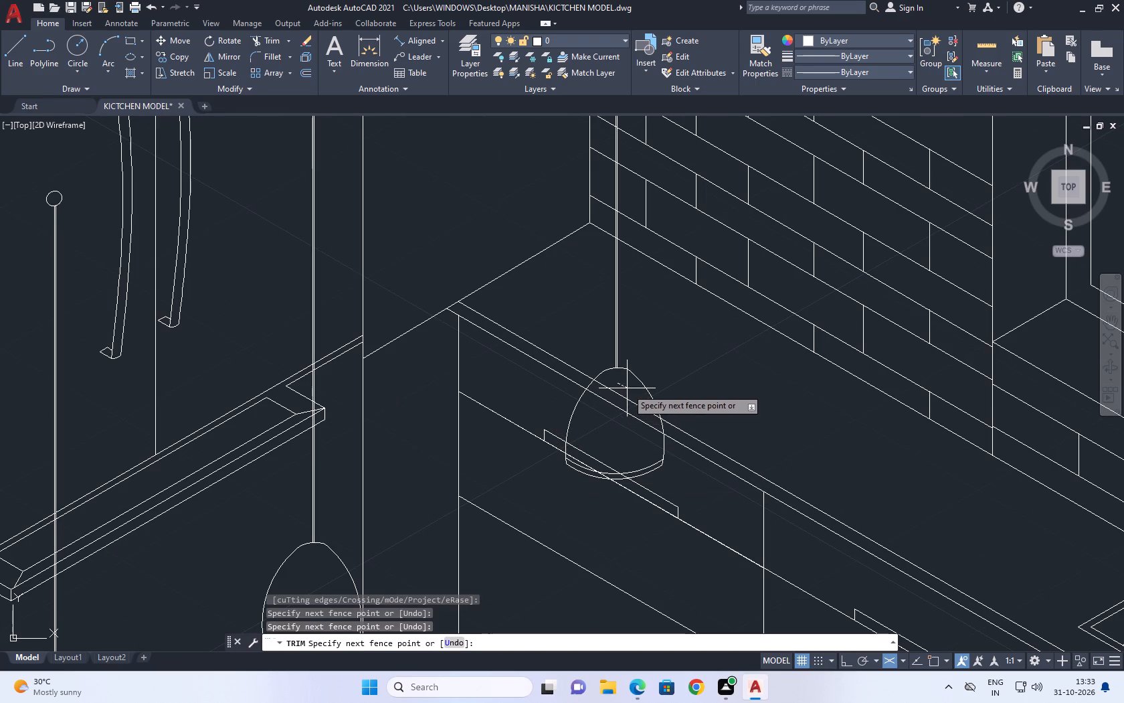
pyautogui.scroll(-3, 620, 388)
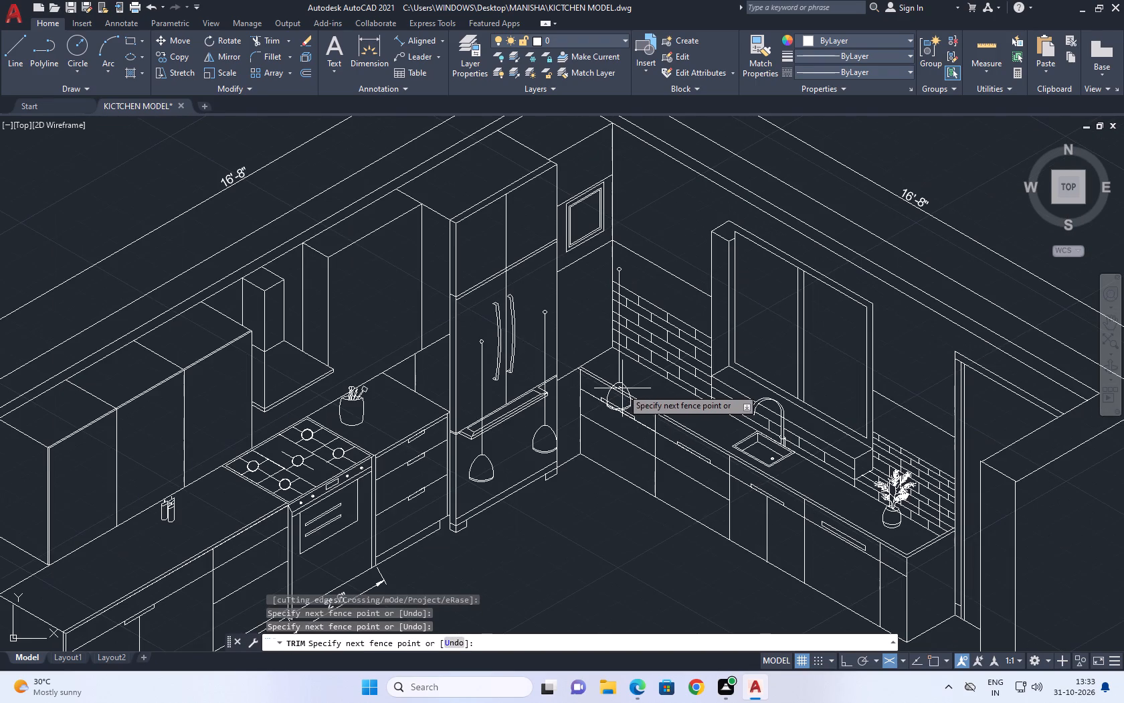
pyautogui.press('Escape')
# Move all three hanging lamps straight down about 4", using the right isoplane.
pyautogui.click(626, 366)
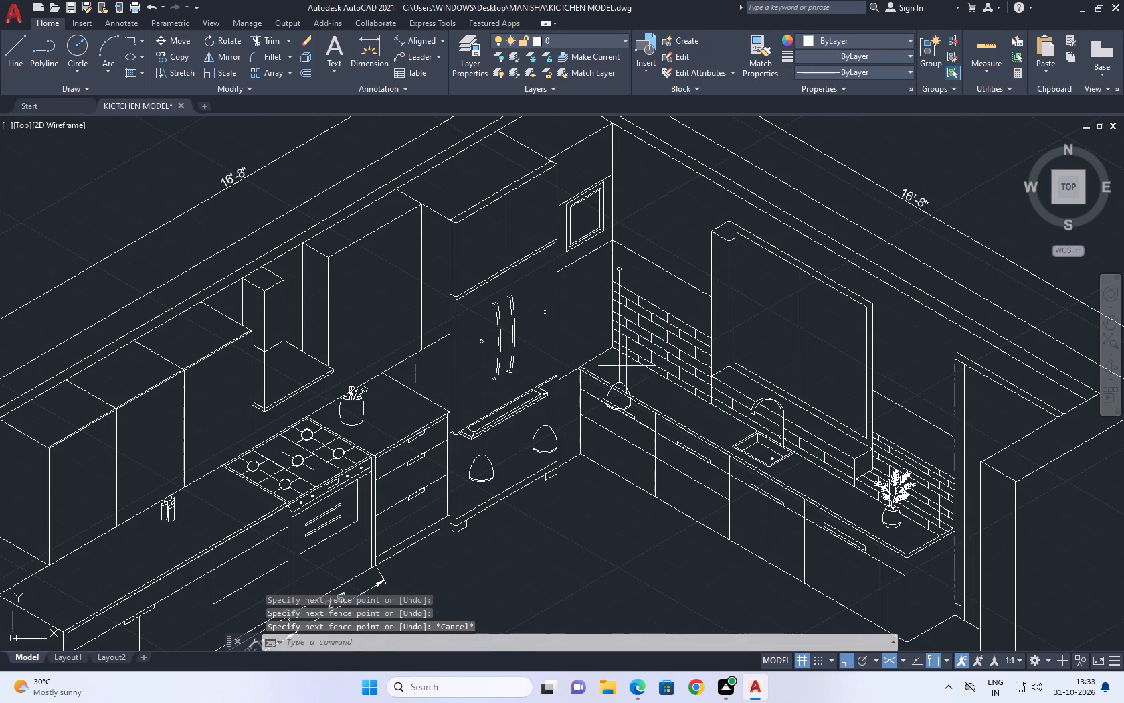
pyautogui.click(619, 362)
pyautogui.click(541, 337)
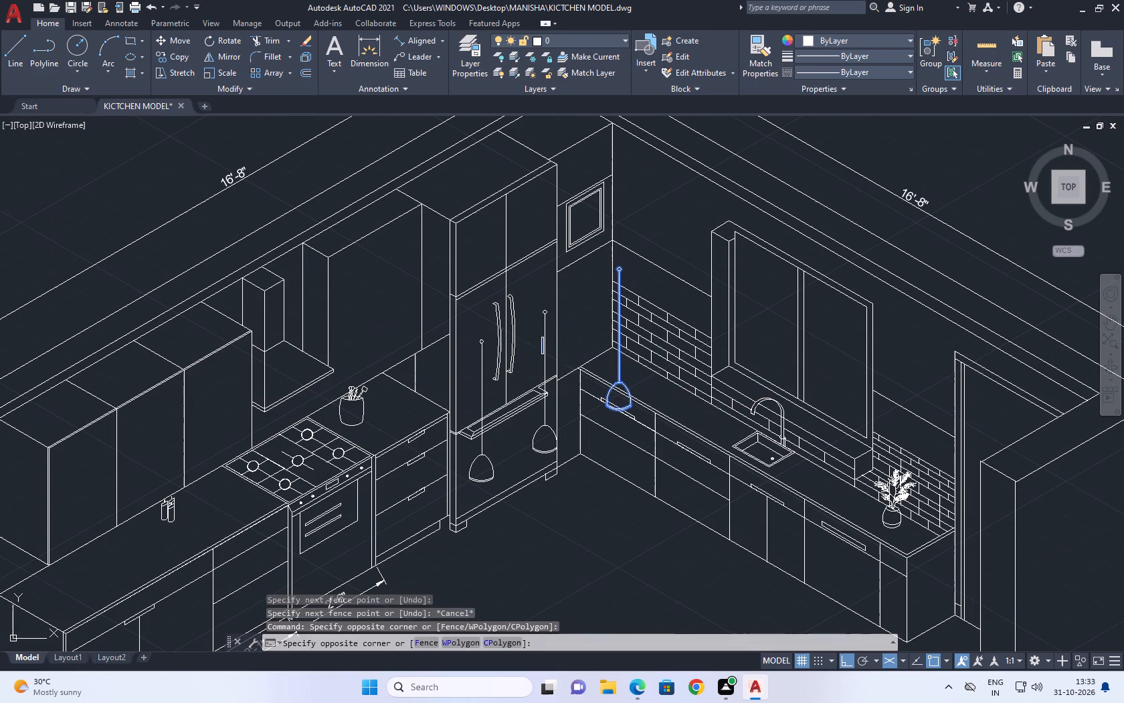
pyautogui.click(543, 354)
pyautogui.click(545, 350)
pyautogui.click(482, 384)
pyautogui.moveTo(492, 414); pyautogui.dragTo(498, 345, button='middle')
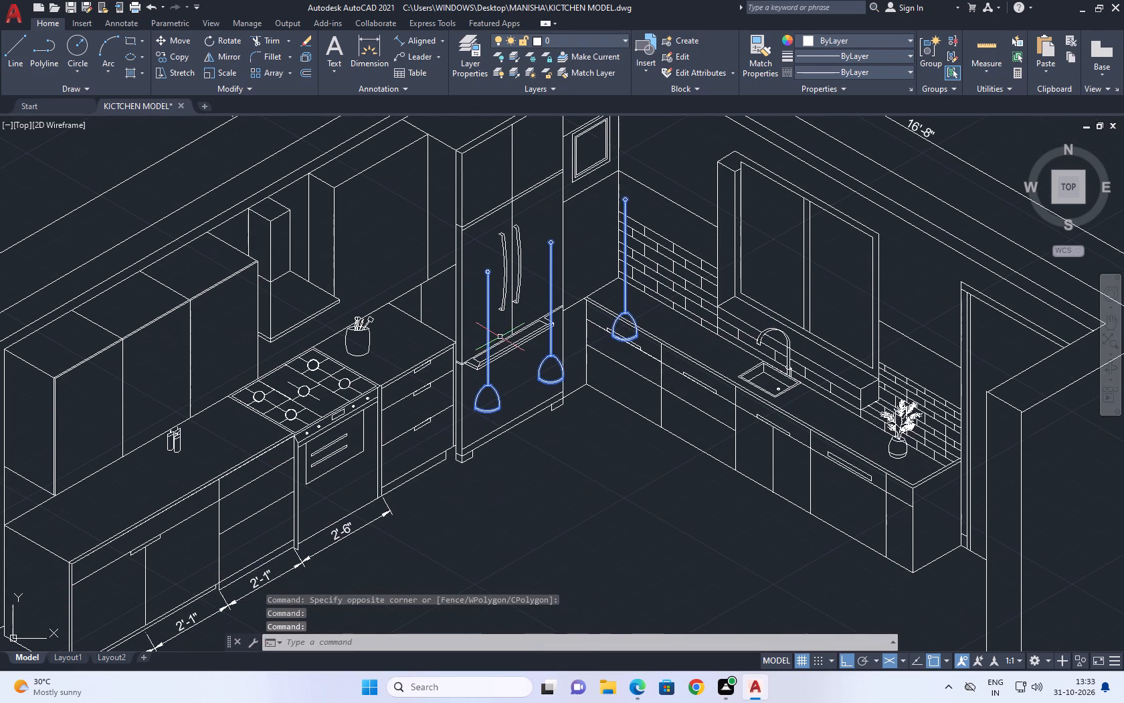
pyautogui.press('m')
pyautogui.press('space')
pyautogui.click(545, 414)
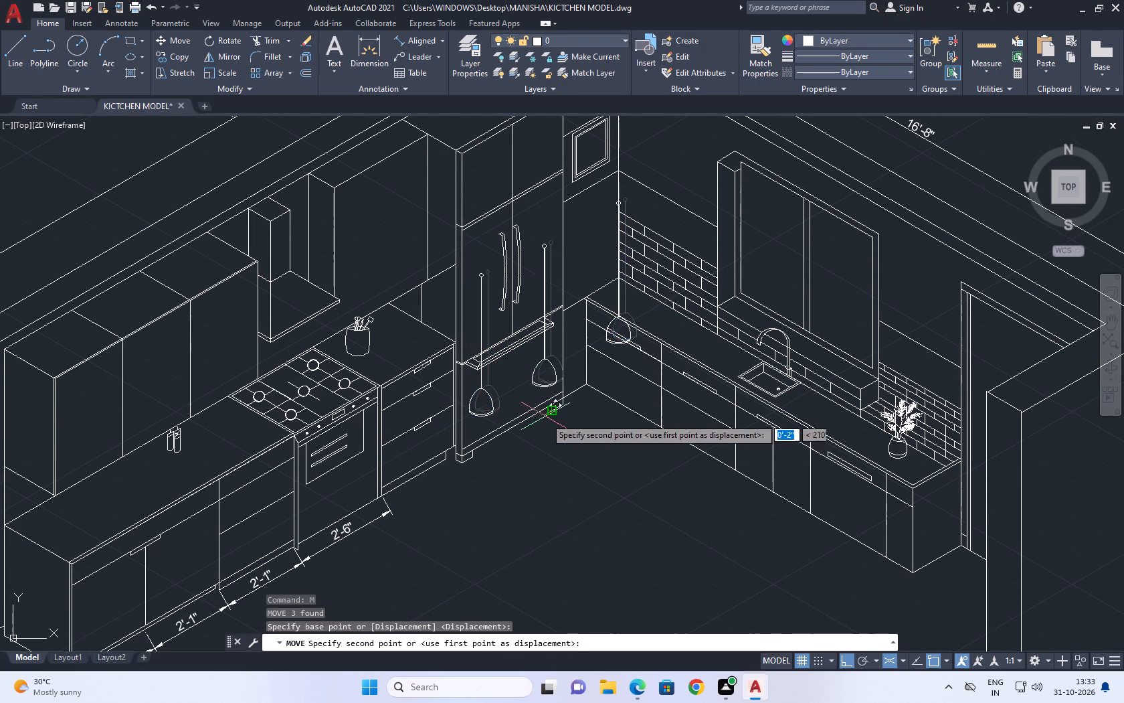
pyautogui.press('F5')
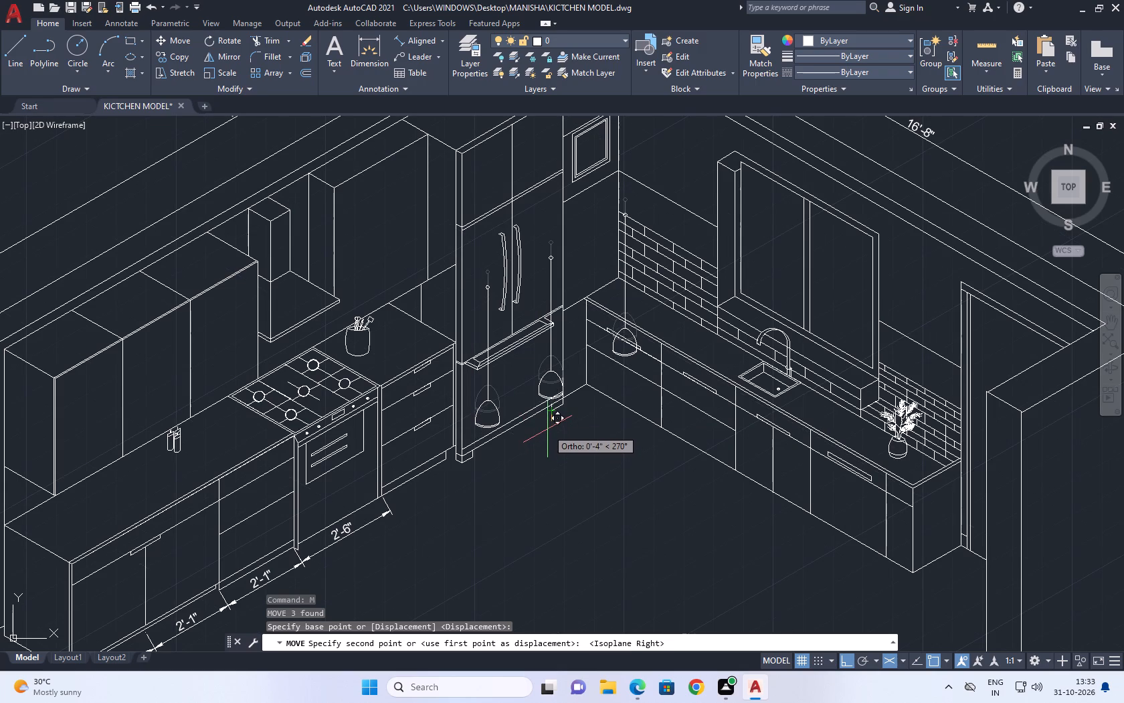
pyautogui.click(547, 429)
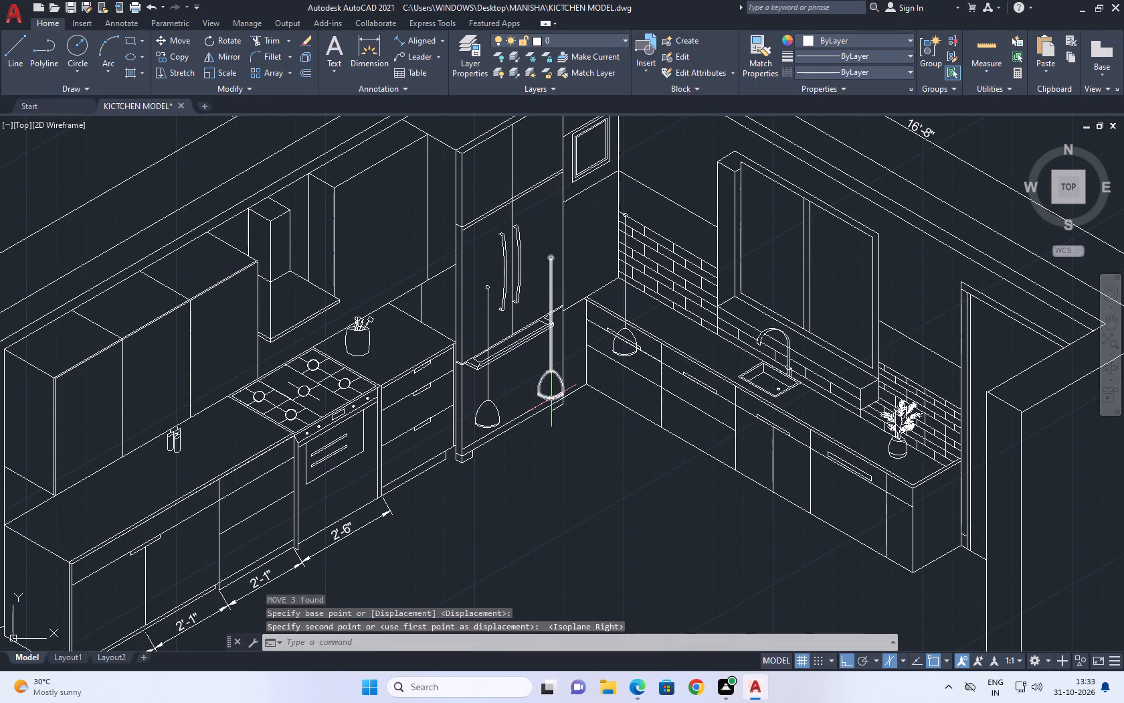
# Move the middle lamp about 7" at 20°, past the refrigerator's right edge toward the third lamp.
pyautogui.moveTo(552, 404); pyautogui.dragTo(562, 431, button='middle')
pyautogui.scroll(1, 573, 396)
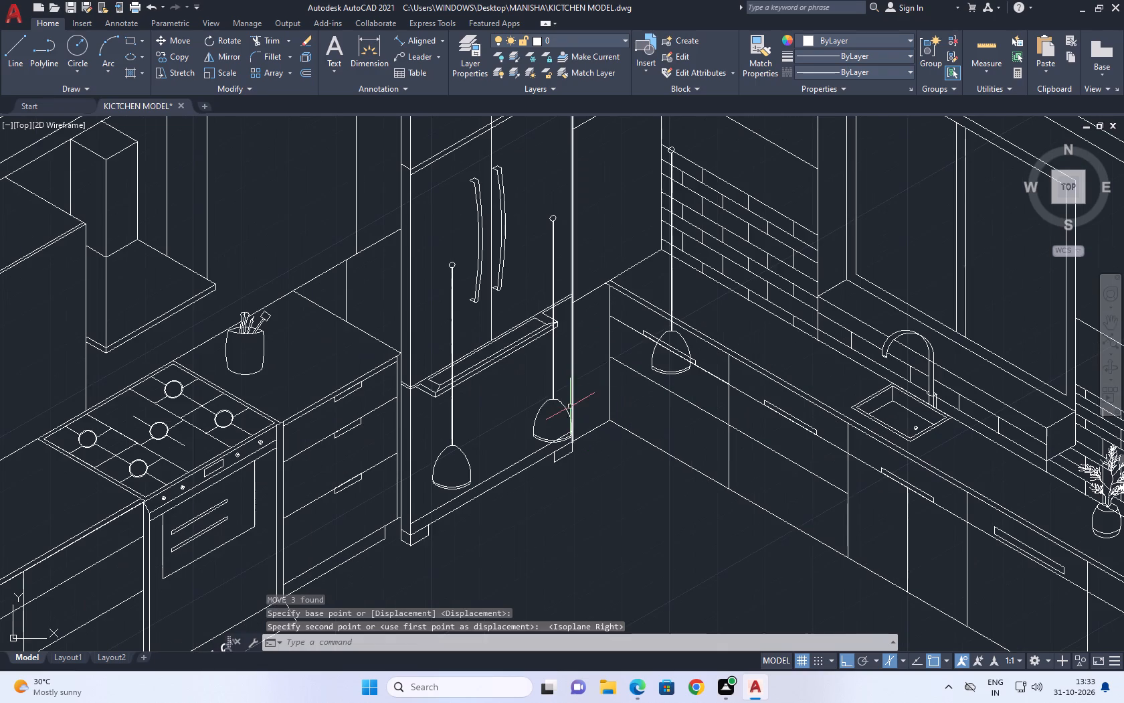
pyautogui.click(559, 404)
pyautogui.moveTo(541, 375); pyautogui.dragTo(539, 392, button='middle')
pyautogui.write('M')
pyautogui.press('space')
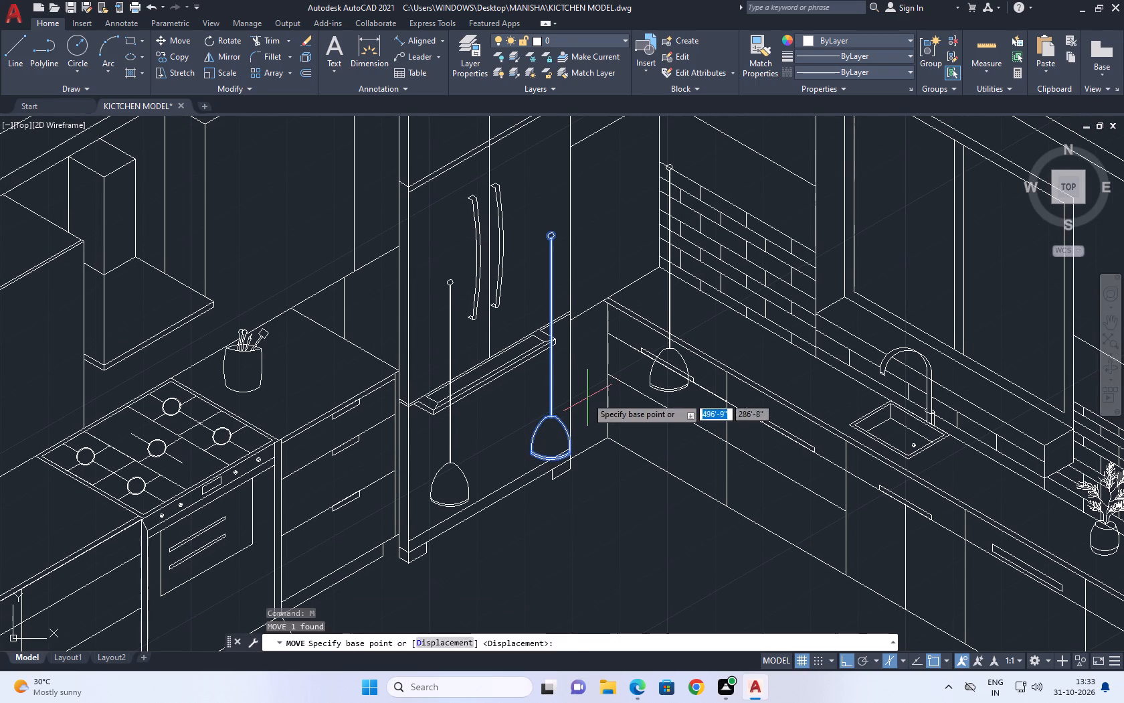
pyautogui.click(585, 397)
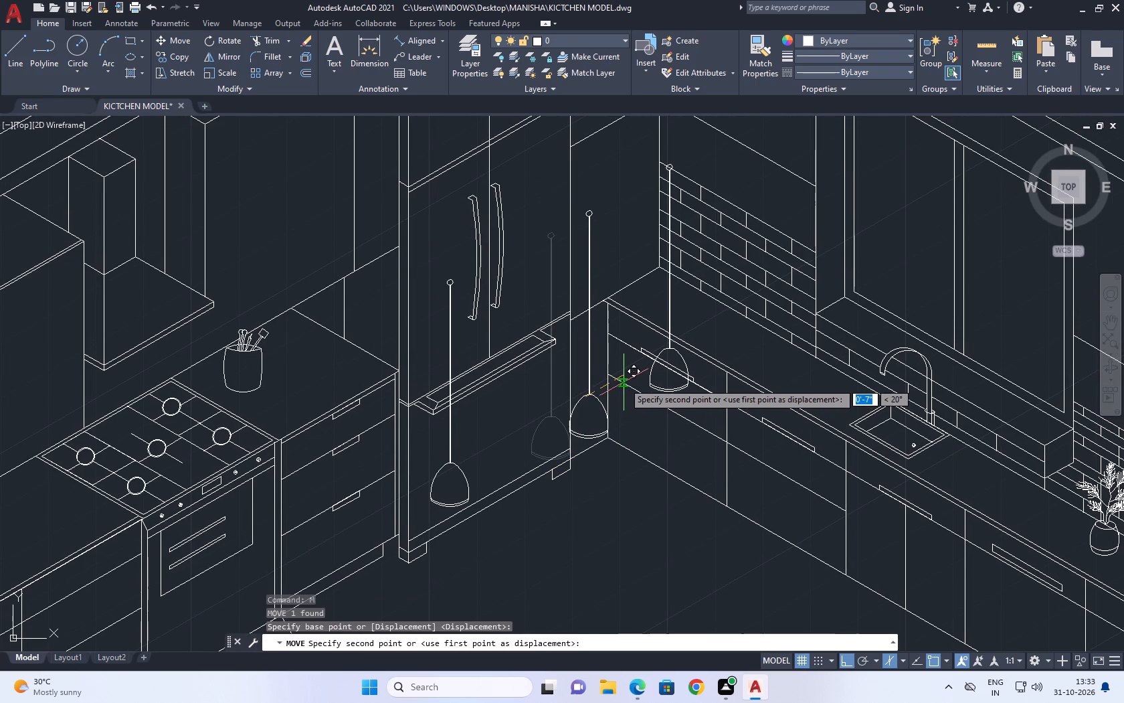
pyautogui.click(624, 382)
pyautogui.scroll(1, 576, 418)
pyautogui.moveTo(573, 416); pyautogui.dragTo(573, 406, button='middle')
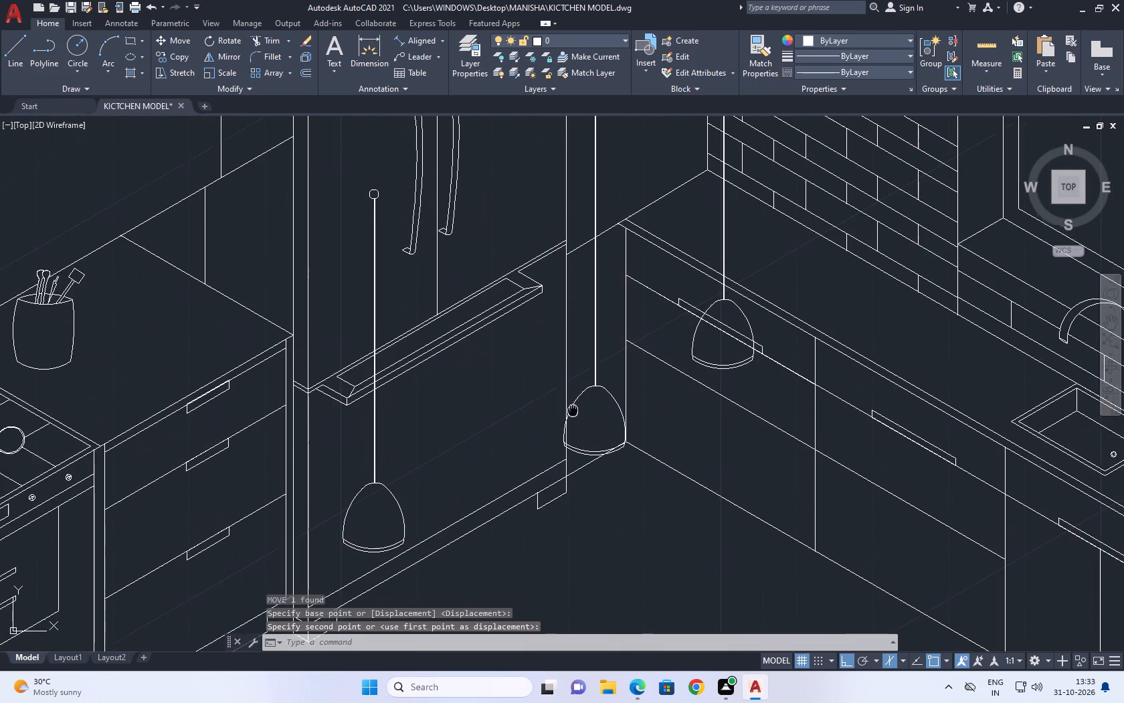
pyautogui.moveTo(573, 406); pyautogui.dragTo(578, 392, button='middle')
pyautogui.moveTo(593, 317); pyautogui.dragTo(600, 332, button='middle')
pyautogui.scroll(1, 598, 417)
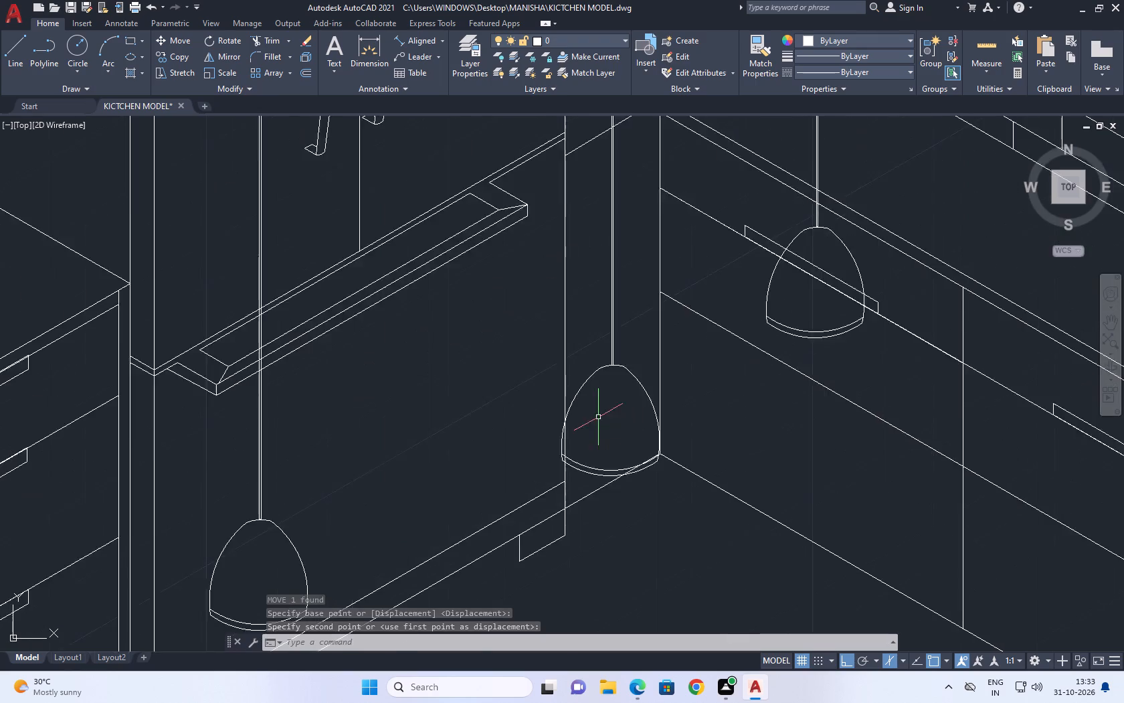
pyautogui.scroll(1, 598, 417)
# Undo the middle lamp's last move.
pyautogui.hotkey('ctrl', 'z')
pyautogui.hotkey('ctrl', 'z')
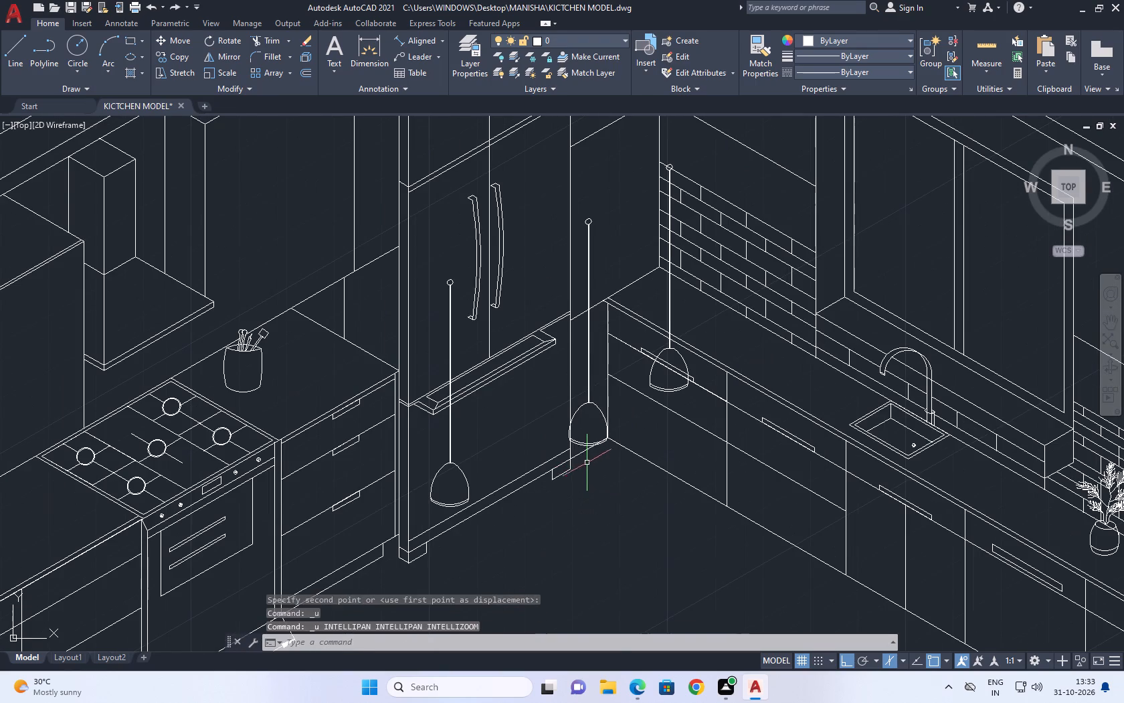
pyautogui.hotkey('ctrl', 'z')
# Move the middle lamp about 9" along the 30° isometric axis toward the third lamp.
pyautogui.moveTo(549, 455); pyautogui.dragTo(538, 455)
pyautogui.click(533, 456)
pyautogui.moveTo(567, 433); pyautogui.dragTo(488, 486, button='middle')
pyautogui.press('m')
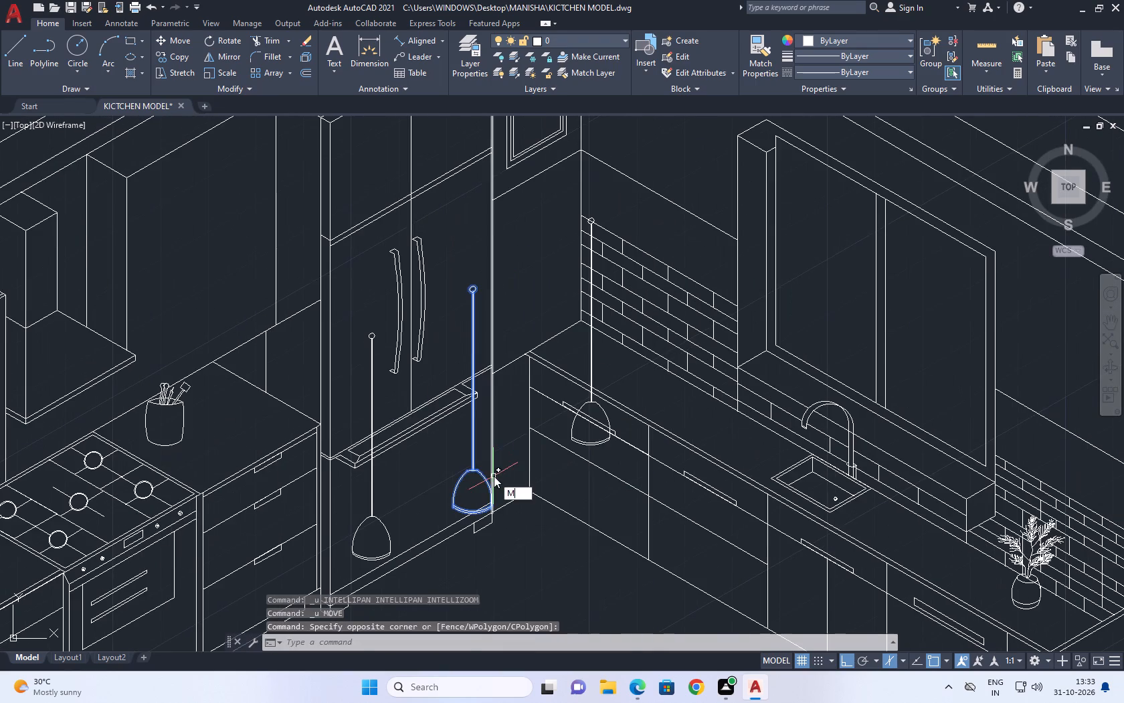
pyautogui.press('space')
pyautogui.scroll(2, 494, 469)
pyautogui.click(526, 454)
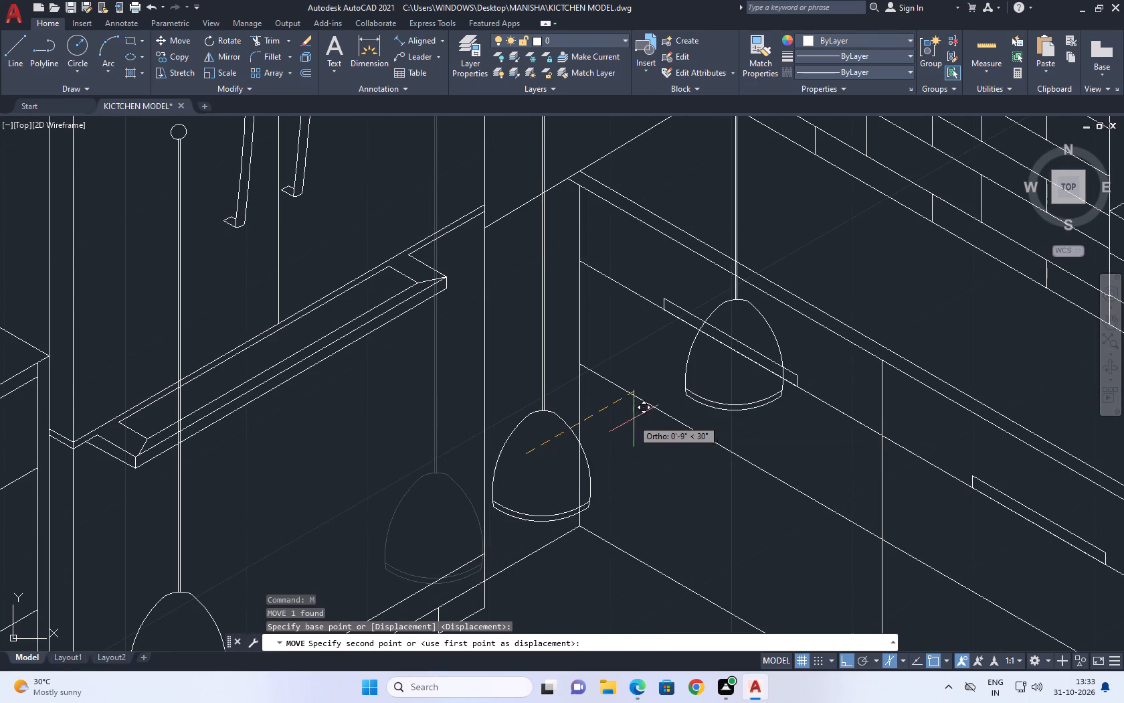
pyautogui.click(632, 410)
pyautogui.scroll(-1, 549, 428)
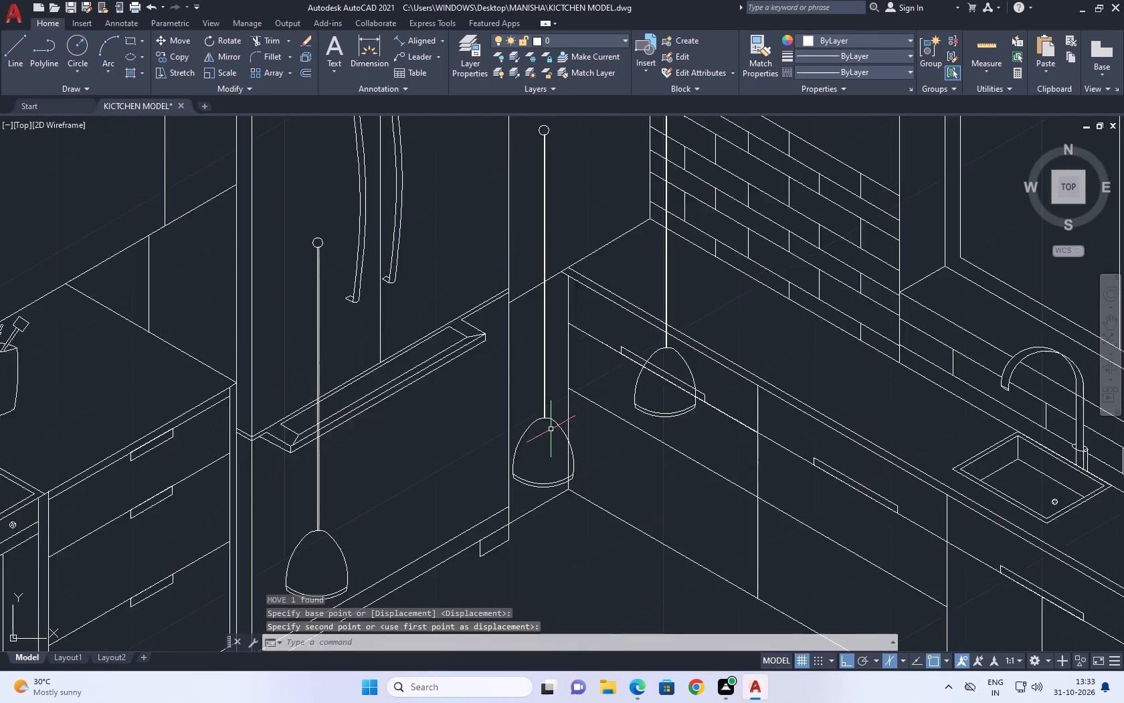
# Trim the base cabinet's vertical corner line where it passes through the middle lamp's head and rim.
pyautogui.scroll(-1, 555, 430)
pyautogui.moveTo(551, 428); pyautogui.dragTo(558, 443, button='middle')
pyautogui.write('TR')
pyautogui.press('space')
pyautogui.scroll(1, 568, 481)
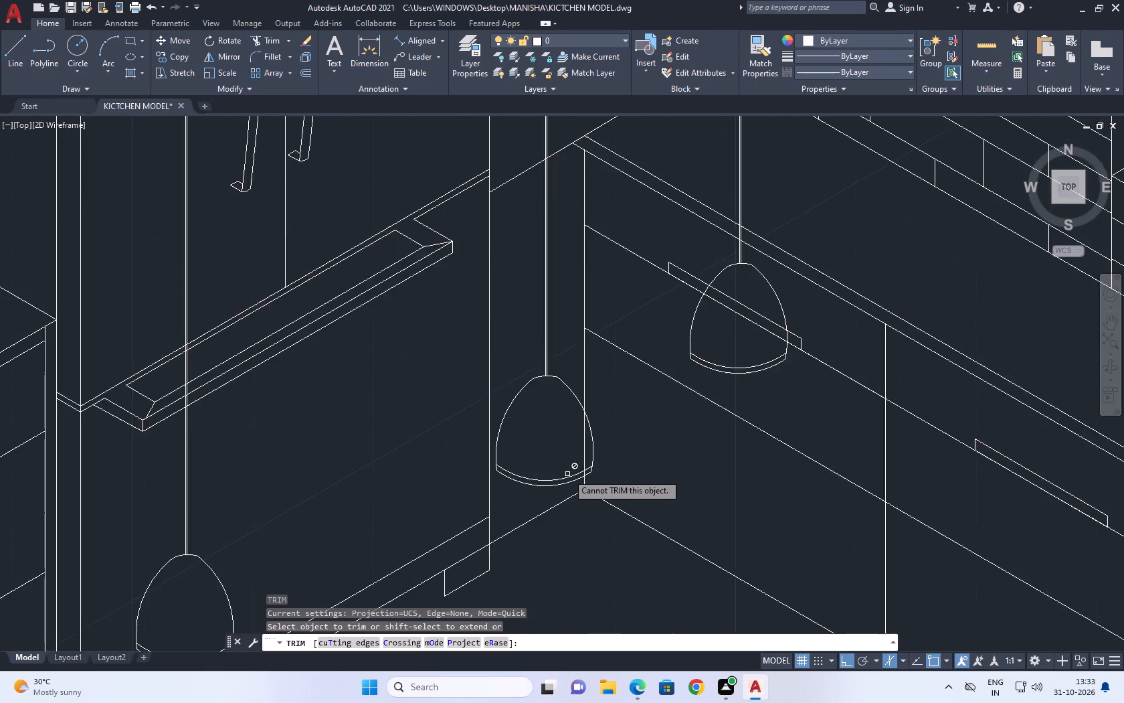
pyautogui.scroll(2, 569, 471)
pyautogui.click(596, 445)
pyautogui.click(573, 422)
pyautogui.scroll(3, 585, 483)
pyautogui.click(595, 468)
pyautogui.scroll(-5, 564, 465)
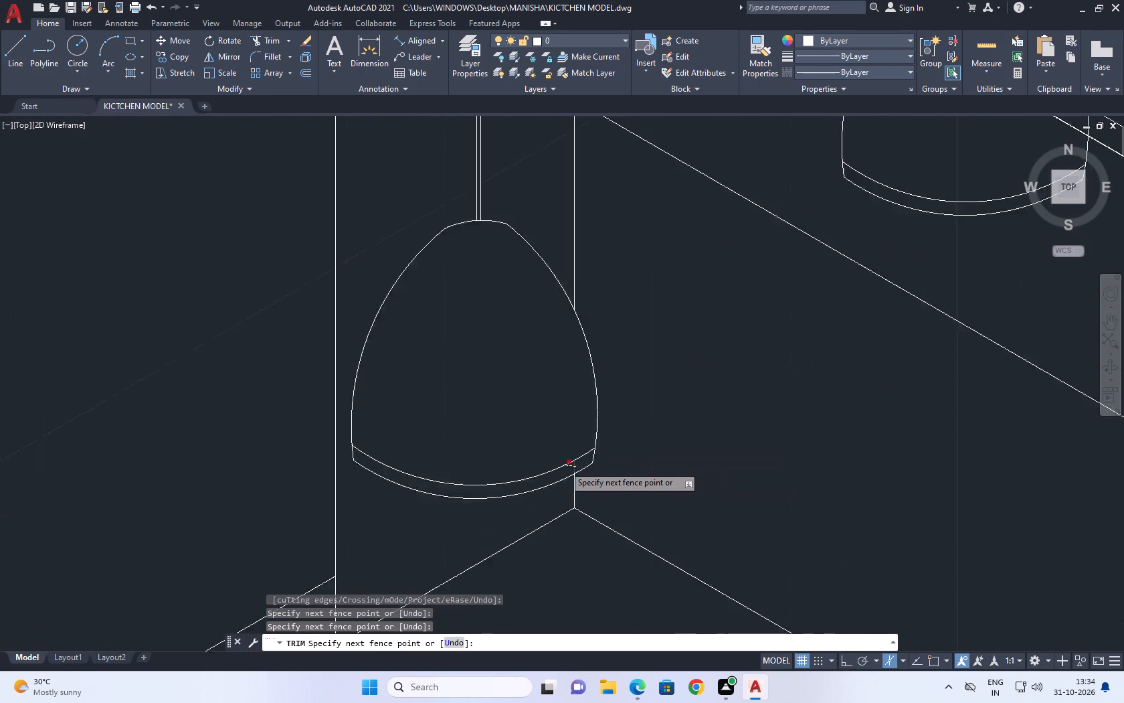
pyautogui.click(559, 472)
# Trim the drawer and handle lines passing through the third lamp's head.
pyautogui.scroll(3, 739, 345)
pyautogui.moveTo(767, 244); pyautogui.dragTo(785, 408, button='middle')
pyautogui.moveTo(749, 297); pyautogui.dragTo(737, 309)
pyautogui.click(641, 426)
pyautogui.scroll(-2, 744, 413)
# Trim the two countertop edge lines between the sides of the third lamp's rod.
pyautogui.scroll(4, 727, 273)
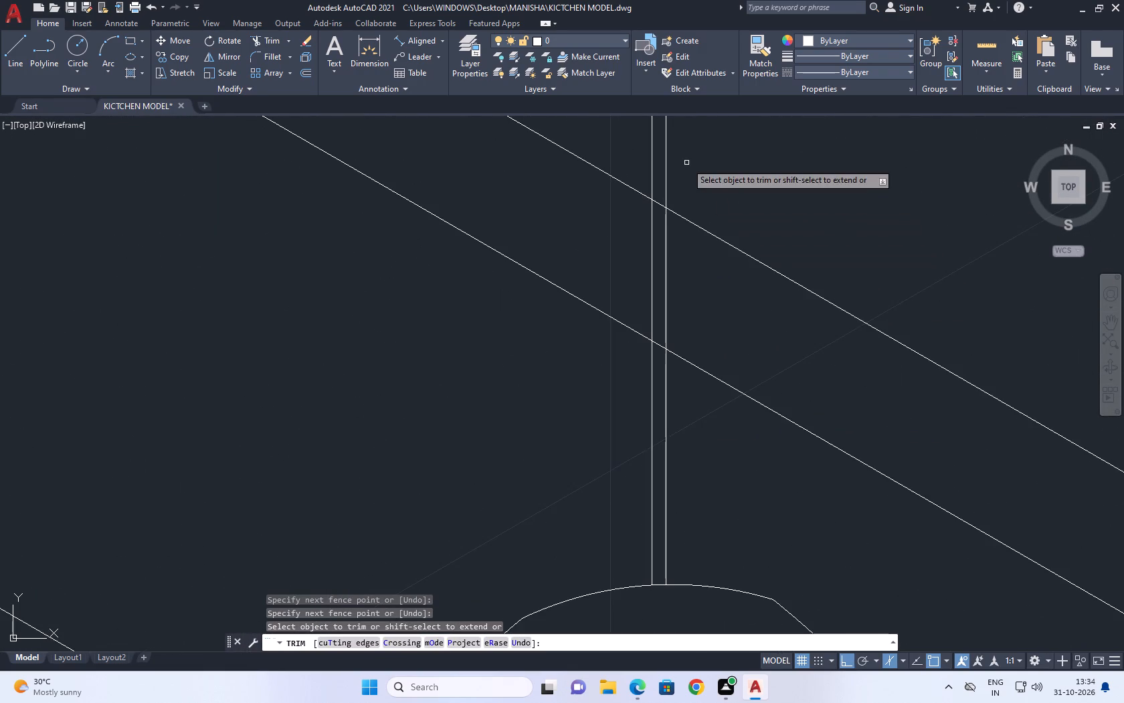
pyautogui.scroll(3, 656, 200)
pyautogui.click(663, 168)
pyautogui.scroll(-3, 662, 268)
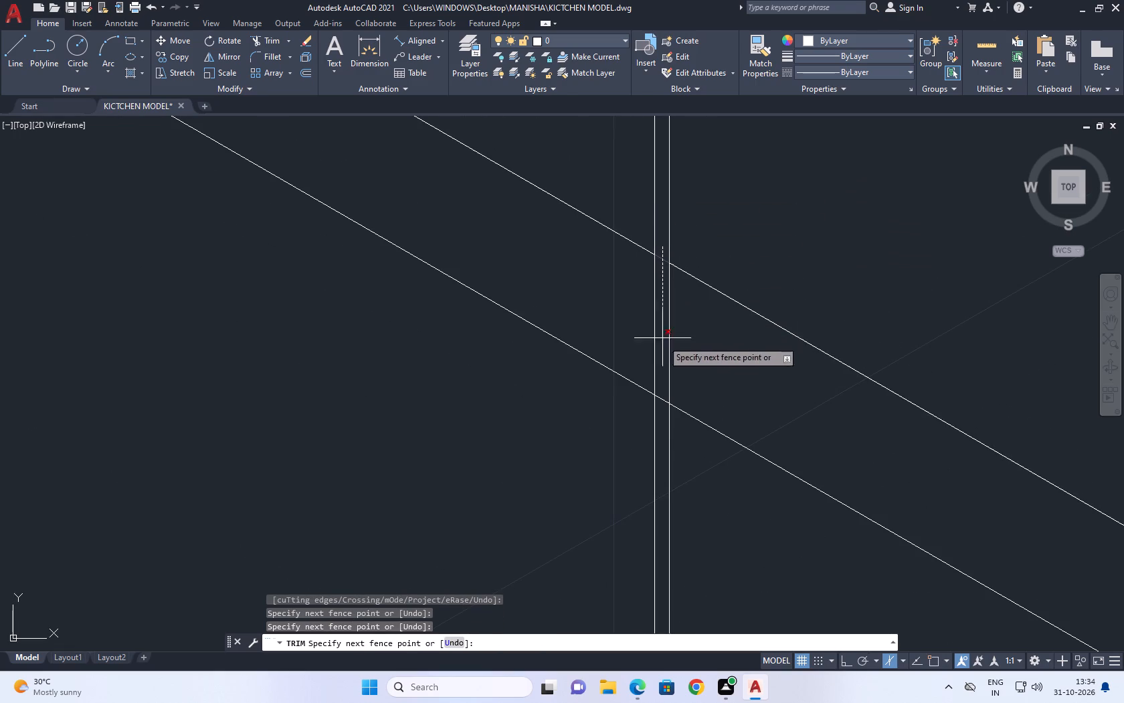
pyautogui.click(662, 412)
# Trim the brick line inside the third lamp's top ball and the two joint lines below it between the rod's sides.
pyautogui.scroll(-5, 685, 370)
pyautogui.moveTo(662, 157); pyautogui.dragTo(680, 399, button='middle')
pyautogui.scroll(4, 694, 204)
pyautogui.click(714, 178)
pyautogui.click(713, 191)
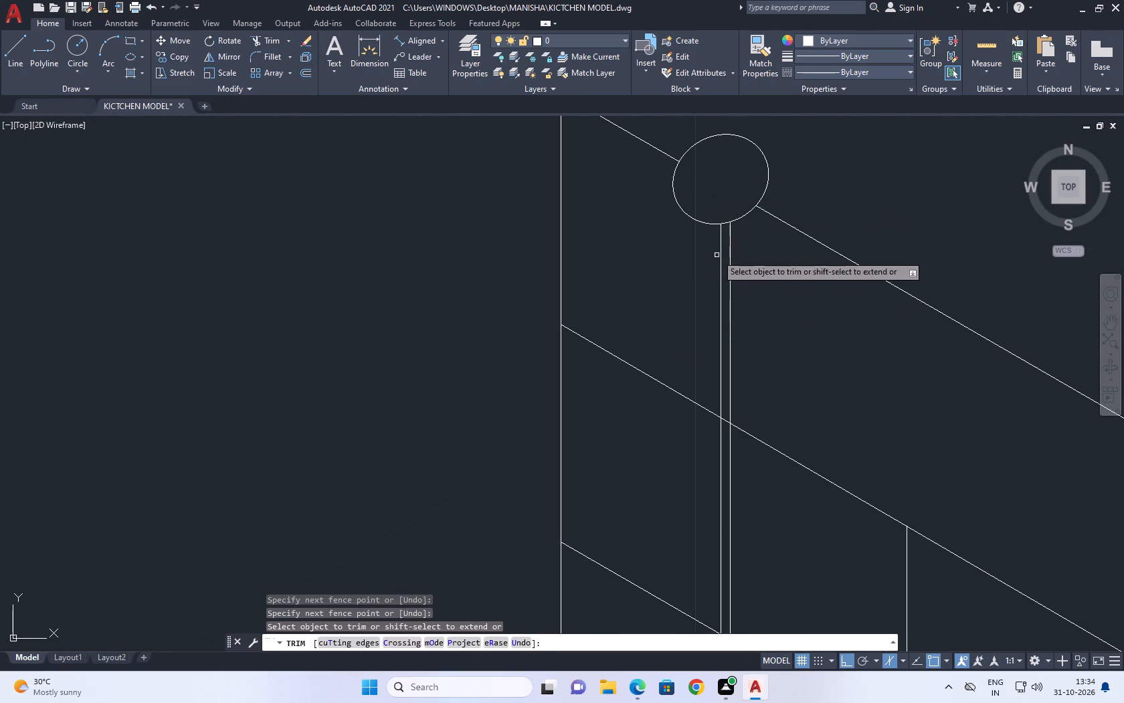
pyautogui.scroll(1, 719, 247)
pyautogui.moveTo(731, 316); pyautogui.dragTo(726, 137, button='middle')
pyautogui.click(723, 341)
pyautogui.click(721, 364)
pyautogui.scroll(-4, 721, 307)
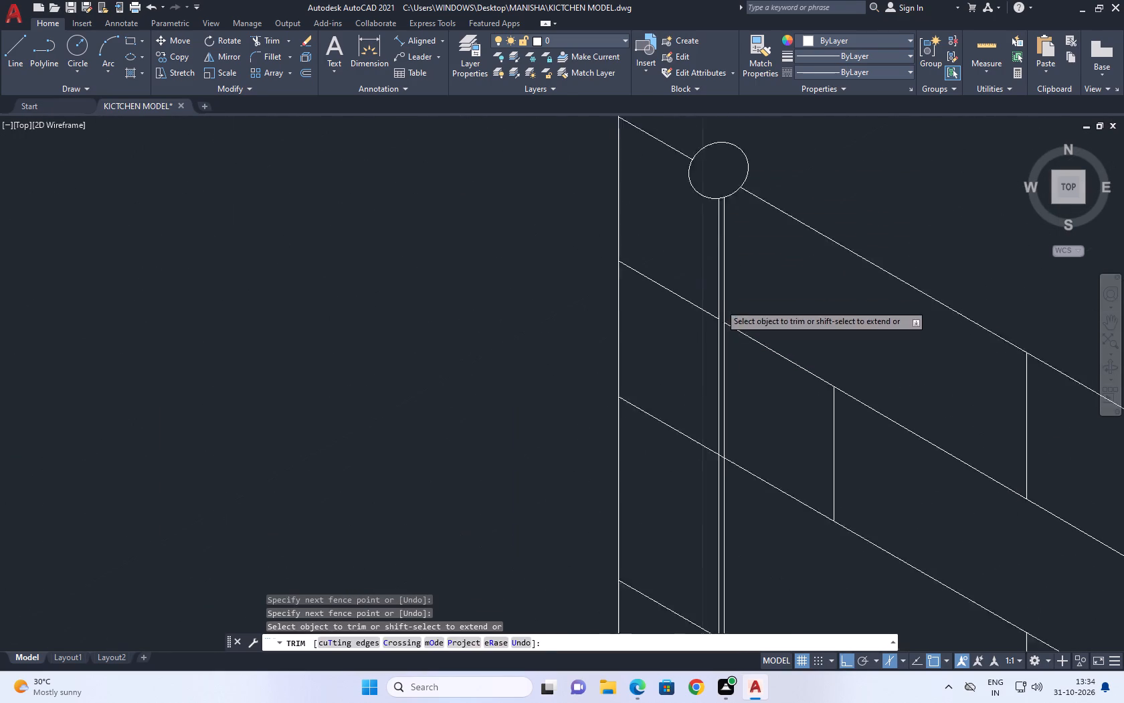
pyautogui.scroll(5, 717, 412)
pyautogui.click(721, 322)
pyautogui.click(709, 400)
pyautogui.scroll(-6, 701, 315)
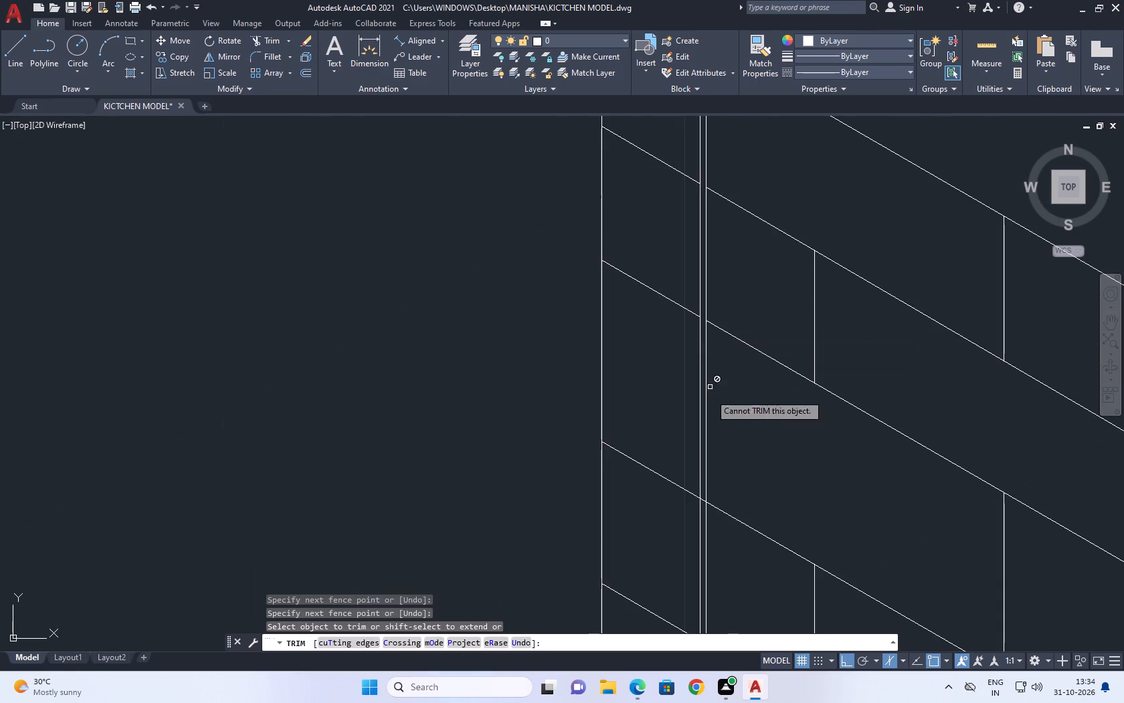
# Trim the following brick joint lines down the backsplash where they pass between the sides of the third lamp's rod.
pyautogui.scroll(-1, 690, 482)
pyautogui.moveTo(696, 416); pyautogui.dragTo(687, 317, button='middle')
pyautogui.scroll(6, 692, 410)
pyautogui.click(656, 252)
pyautogui.moveTo(638, 346); pyautogui.dragTo(638, 353)
pyautogui.scroll(-7, 670, 161)
pyautogui.scroll(3, 673, 230)
pyautogui.scroll(3, 641, 166)
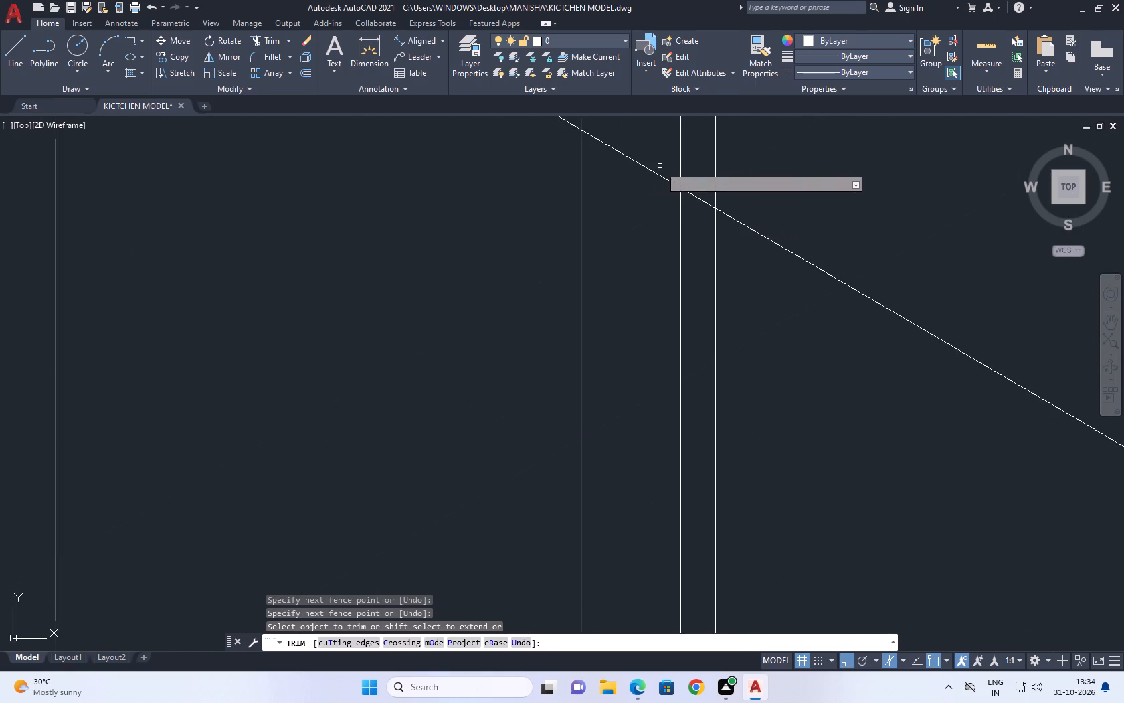
pyautogui.moveTo(676, 189); pyautogui.dragTo(690, 238, button='middle')
pyautogui.scroll(1, 689, 238)
pyautogui.click(717, 200)
pyautogui.scroll(-2, 732, 425)
pyautogui.moveTo(721, 495); pyautogui.dragTo(743, 145, button='middle')
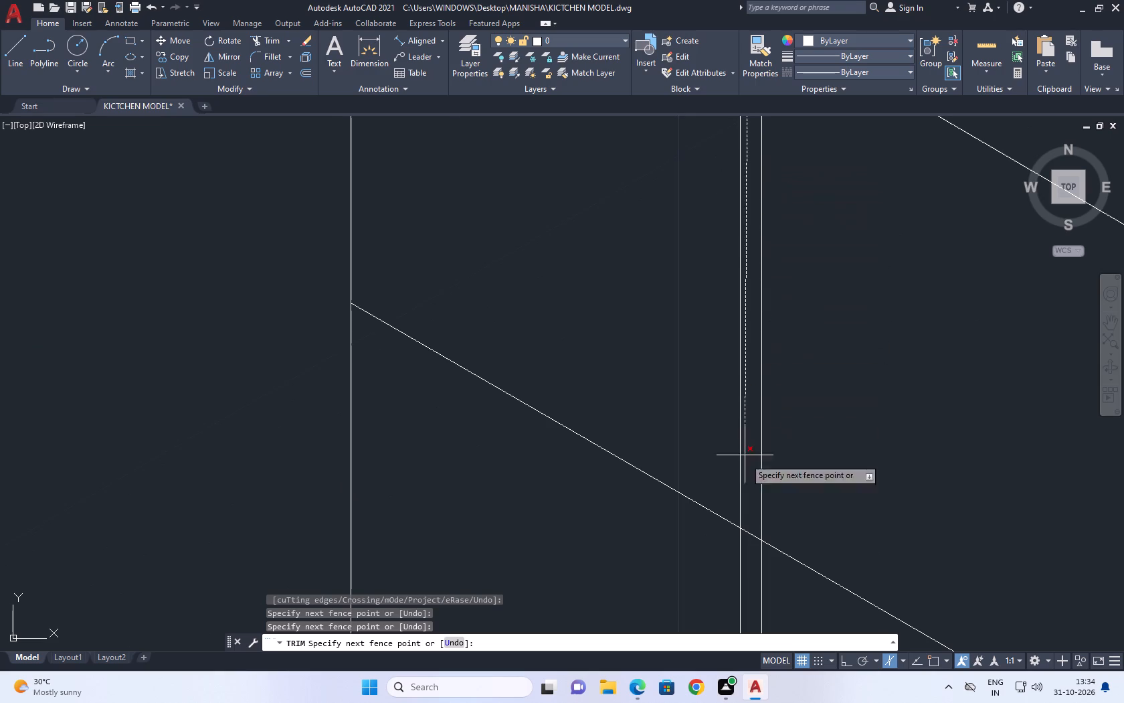
pyautogui.moveTo(753, 532); pyautogui.dragTo(773, 110, button='middle')
pyautogui.click(773, 384)
pyautogui.scroll(-3, 743, 353)
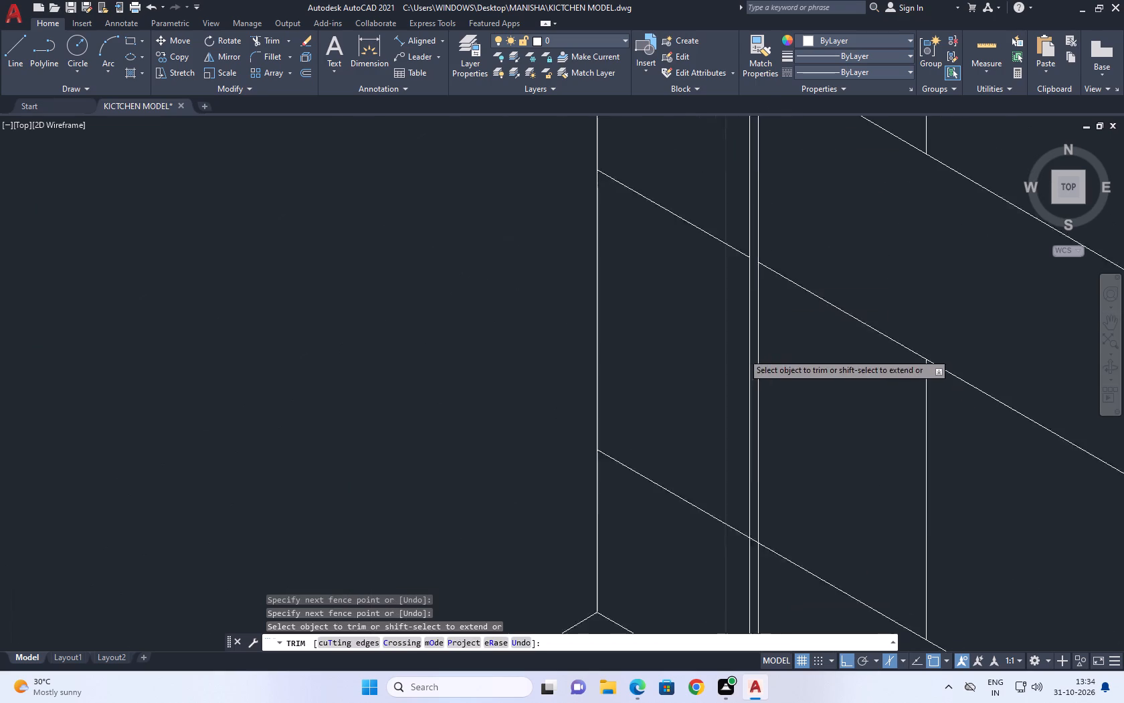
# Trim the lowest brick joint line above the backsplash's bottom edge between the sides of the third lamp's rod.
pyautogui.scroll(-2, 734, 360)
pyautogui.scroll(4, 738, 408)
pyautogui.click(728, 405)
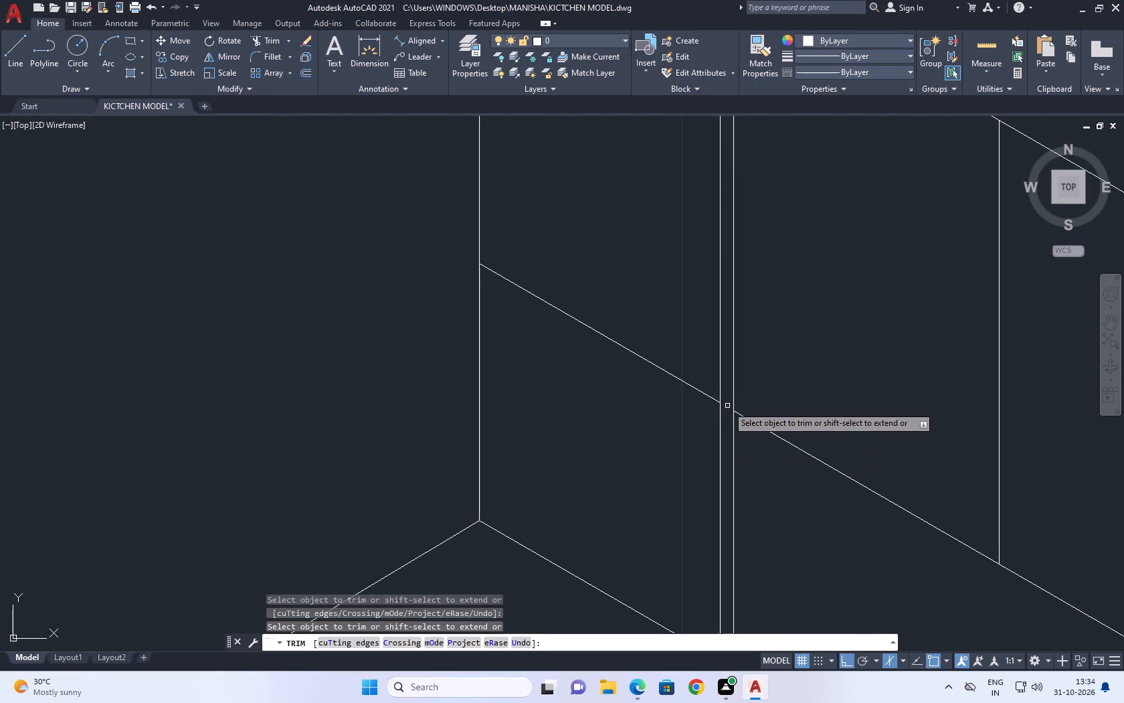
pyautogui.scroll(-2, 744, 372)
pyautogui.scroll(2, 735, 499)
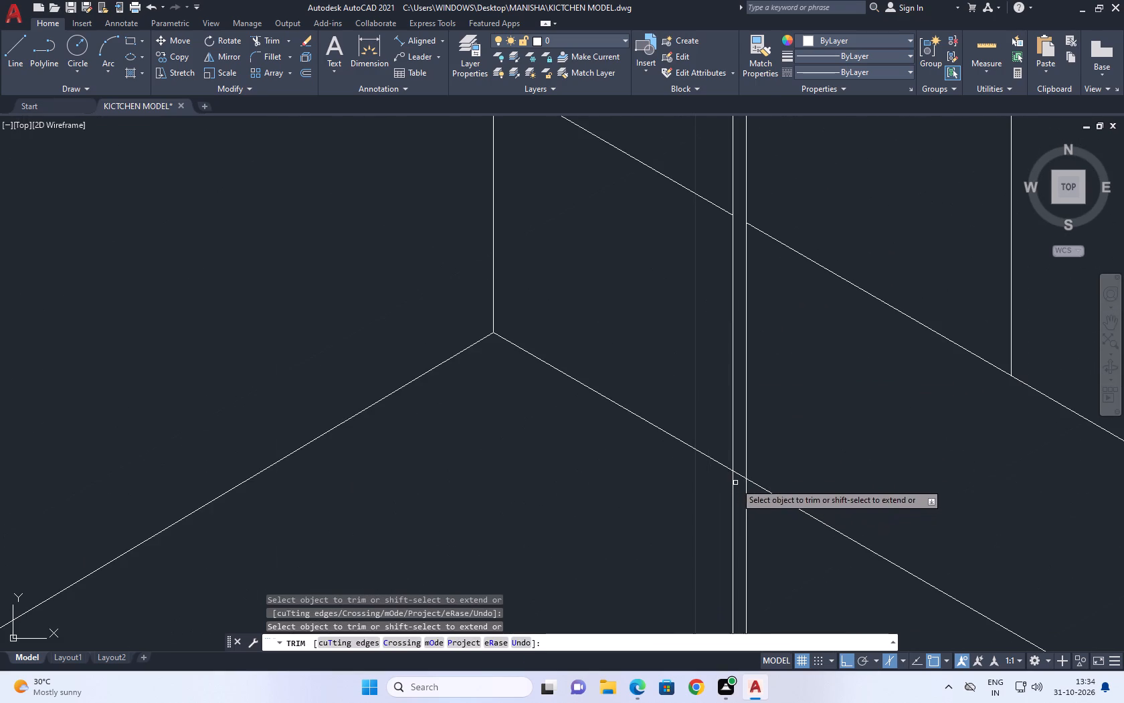
# Trim the countertop's edge line beside the refrigerator where it passes between the sides of the middle lamp's rod.
pyautogui.scroll(-6, 731, 469)
pyautogui.scroll(6, 555, 549)
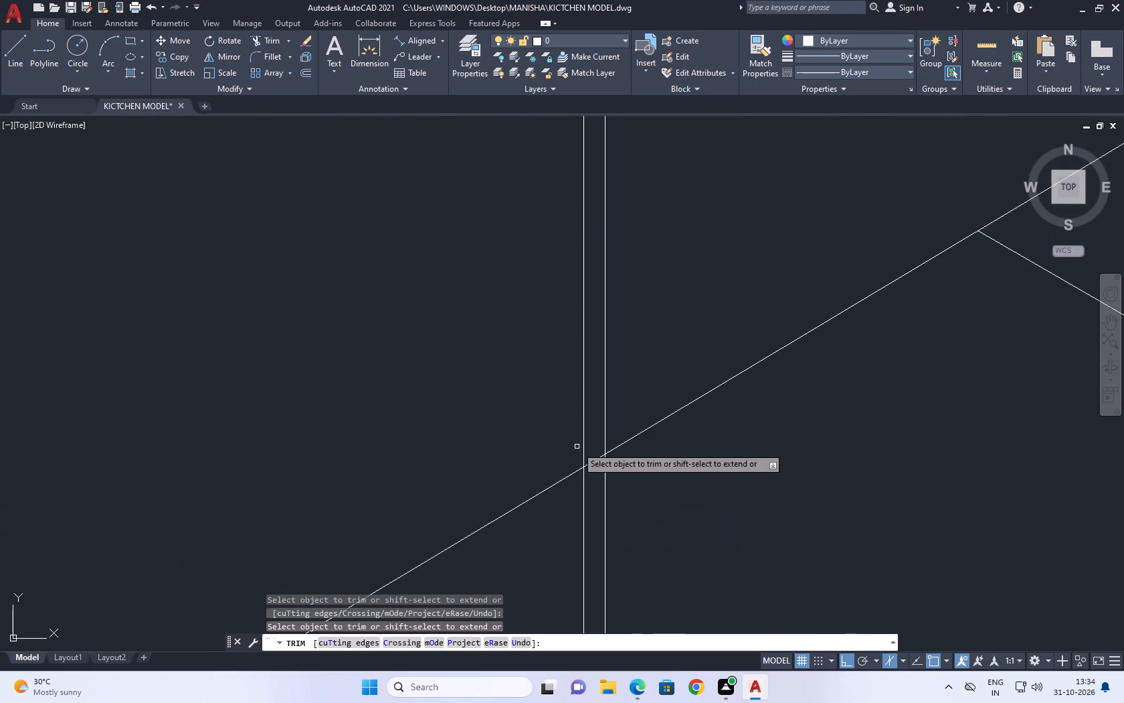
pyautogui.scroll(2, 591, 441)
pyautogui.moveTo(601, 522); pyautogui.dragTo(603, 506)
pyautogui.moveTo(607, 388); pyautogui.dragTo(605, 380)
pyautogui.click(608, 524)
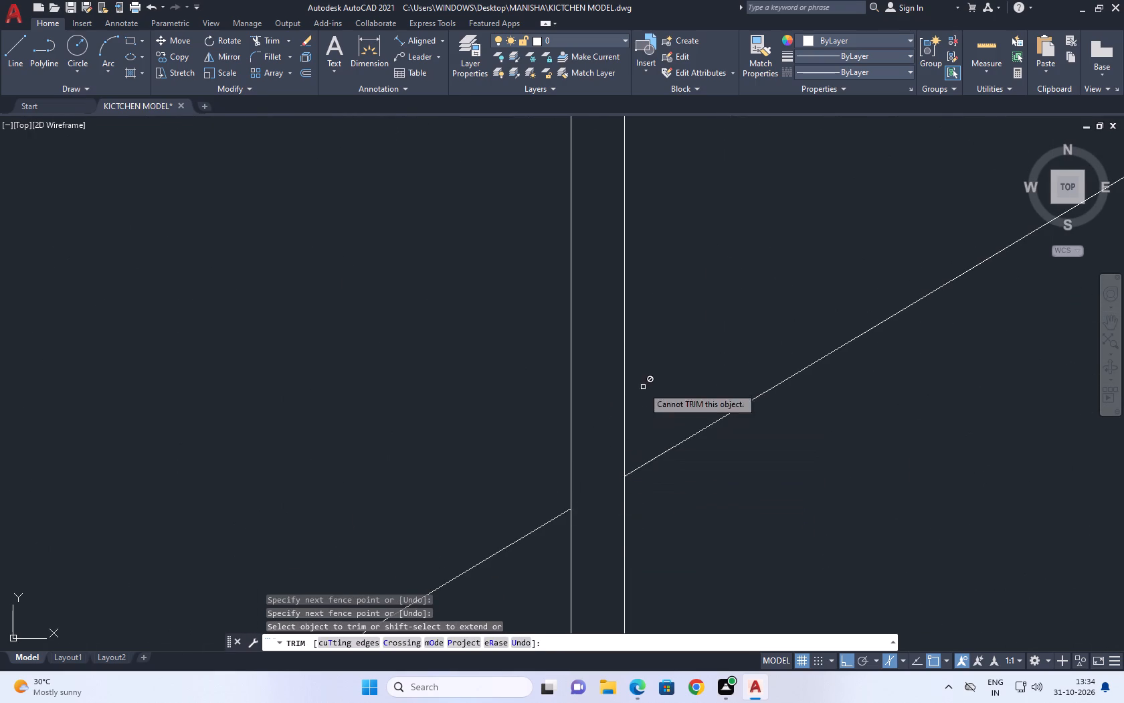
pyautogui.scroll(-10, 644, 385)
pyautogui.moveTo(504, 441); pyautogui.dragTo(579, 383, button='middle')
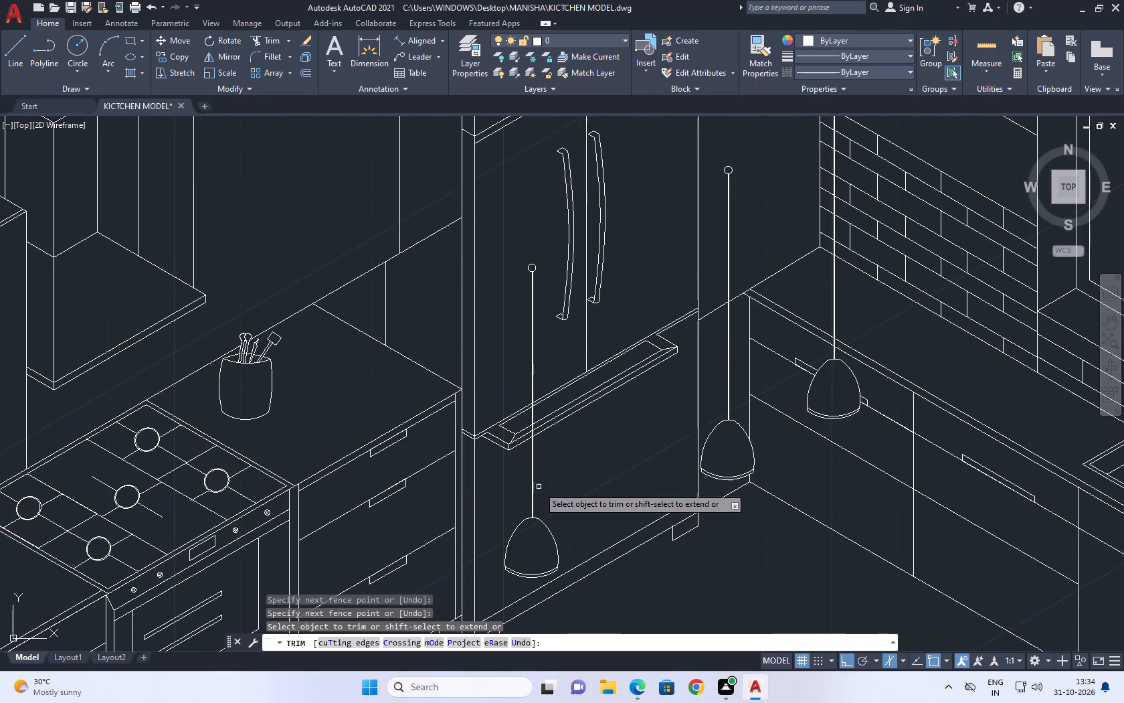
# Trim the two outer front and two back edge lines of the refrigerator's drawer handle between the first lamp's rod sides.
pyautogui.scroll(4, 537, 450)
pyautogui.scroll(4, 483, 369)
pyautogui.click(492, 173)
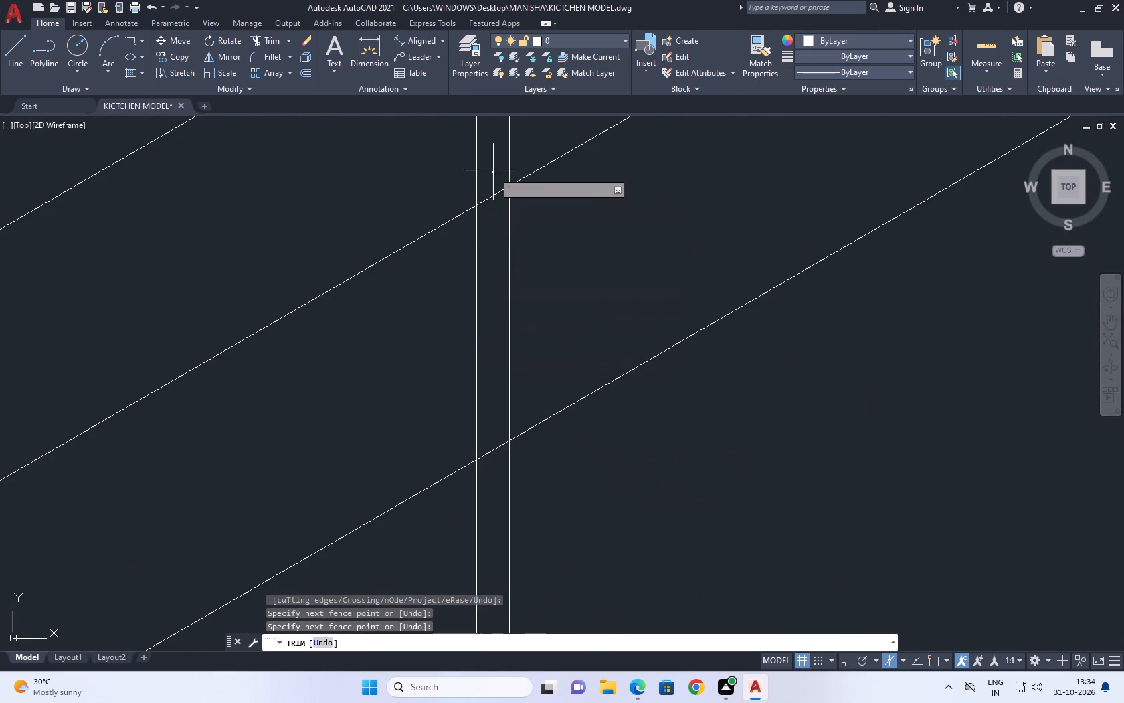
pyautogui.click(491, 520)
pyautogui.scroll(-6, 555, 506)
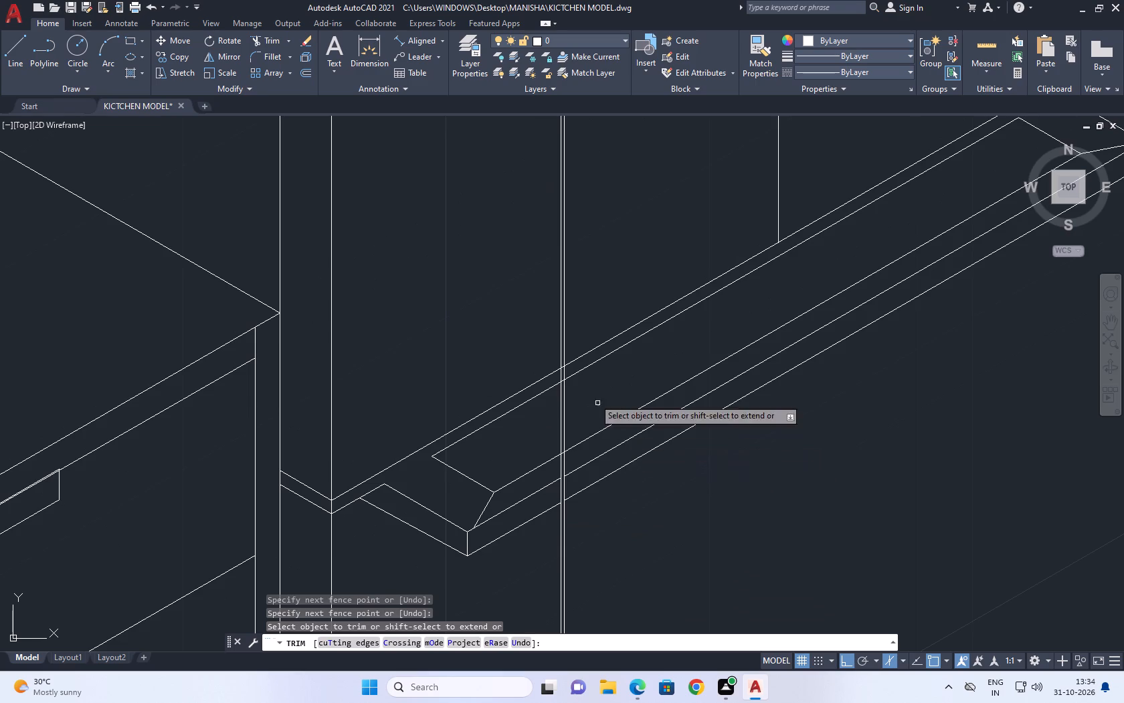
pyautogui.scroll(5, 560, 374)
pyautogui.click(556, 261)
pyautogui.click(548, 517)
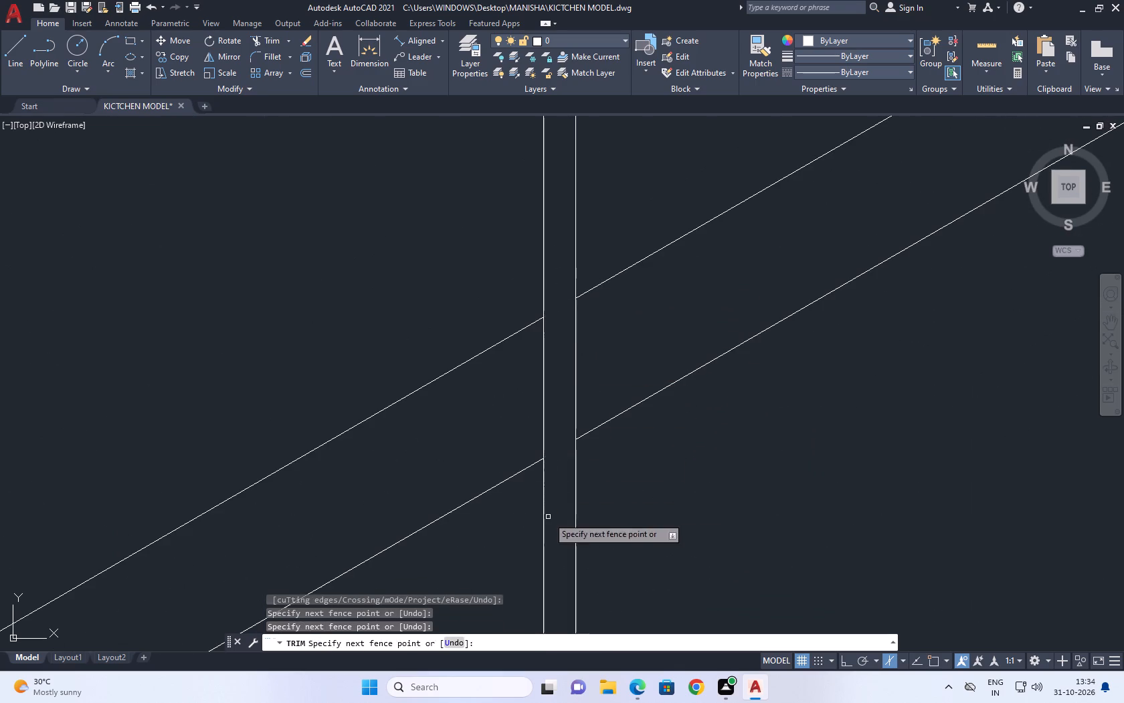
# Trim the remaining inner edge line of the refrigerator's drawer handle between the first lamp's rod sides and end the Trim command.
pyautogui.scroll(-6, 596, 356)
pyautogui.scroll(4, 593, 465)
pyautogui.scroll(3, 575, 343)
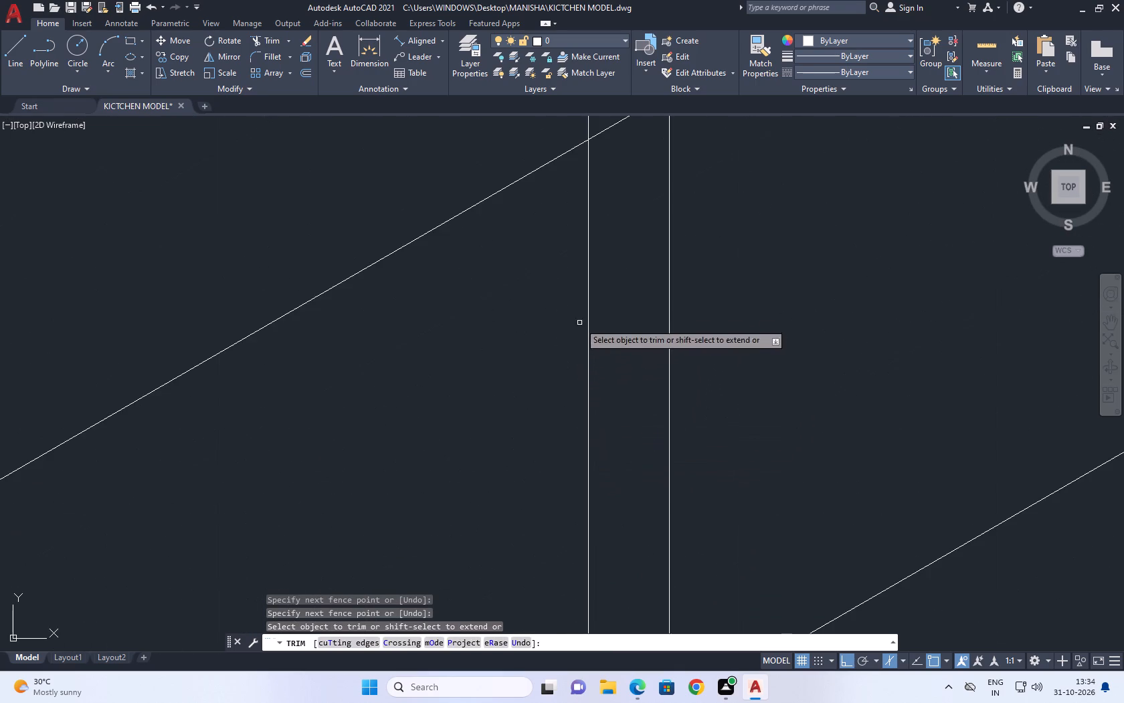
pyautogui.moveTo(606, 268); pyautogui.dragTo(591, 536, button='middle')
pyautogui.scroll(1, 612, 347)
pyautogui.click(615, 223)
pyautogui.moveTo(630, 418); pyautogui.dragTo(633, 438)
pyautogui.scroll(-6, 660, 371)
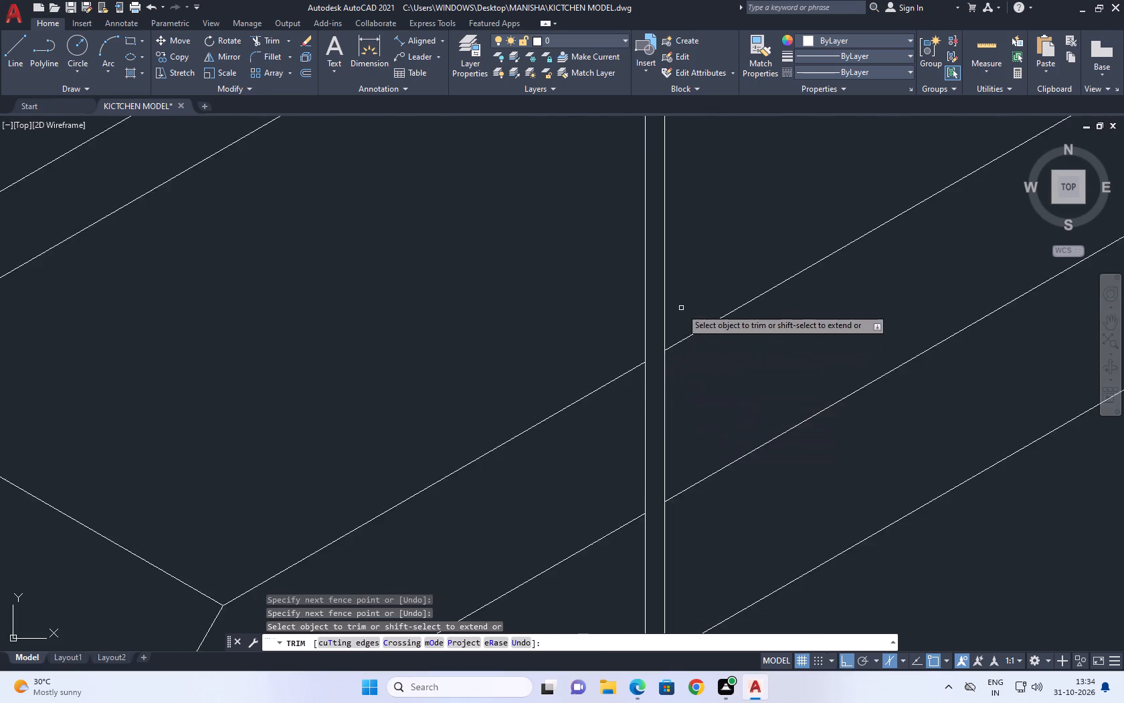
pyautogui.scroll(-3, 681, 308)
pyautogui.scroll(-1, 708, 248)
pyautogui.moveTo(705, 250); pyautogui.dragTo(709, 540, button='middle')
pyautogui.moveTo(660, 299); pyautogui.dragTo(609, 688, button='middle')
pyautogui.scroll(-2, 639, 345)
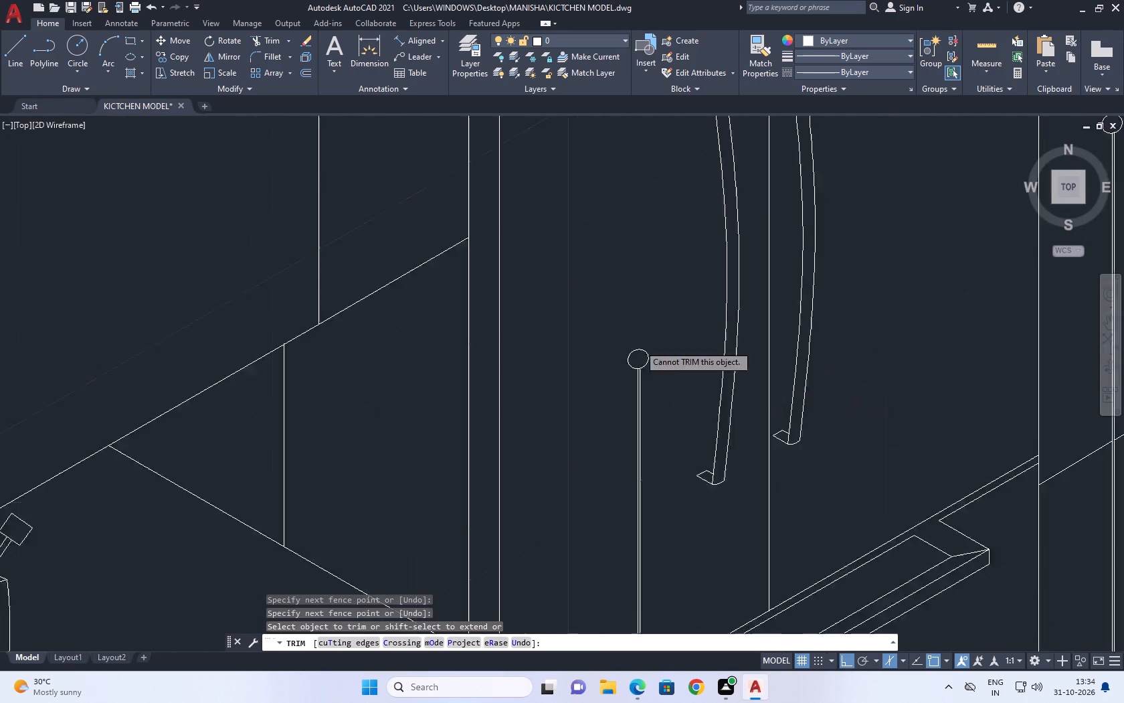
pyautogui.scroll(-2, 639, 345)
pyautogui.rightClick(632, 287)
pyautogui.click(674, 305)
# Examine the three lamps' heads and rods for background lines still passing through them.
pyautogui.moveTo(674, 434); pyautogui.dragTo(622, 330, button='middle')
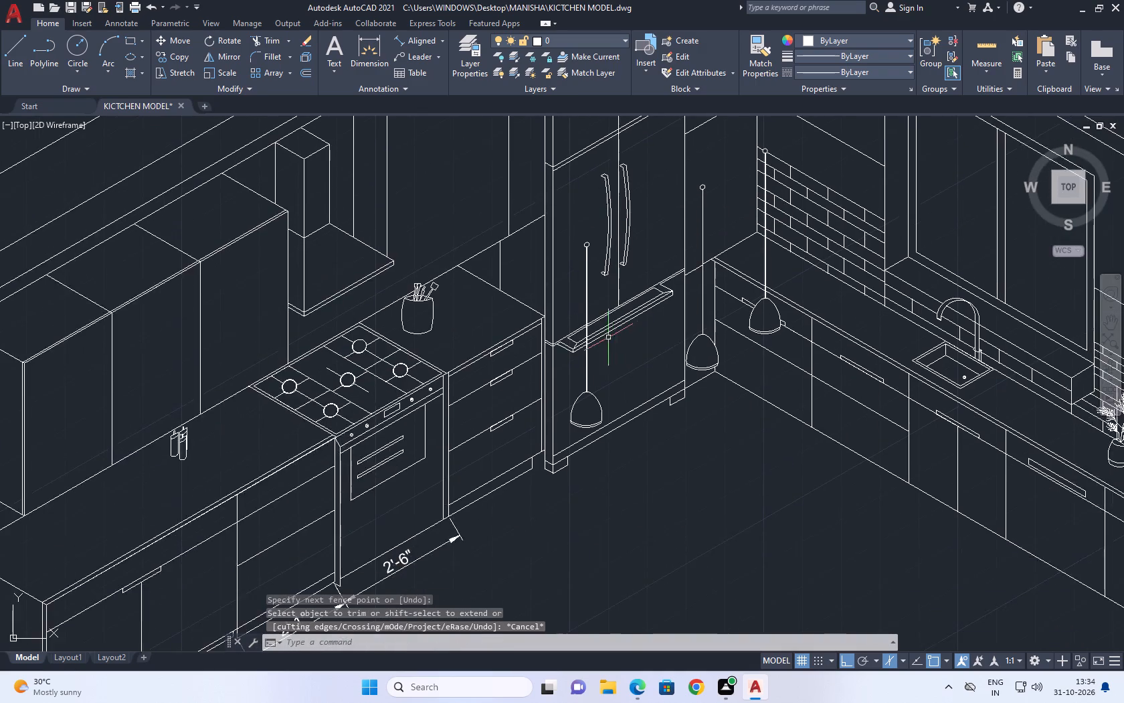
pyautogui.scroll(4, 593, 330)
pyautogui.scroll(-1, 581, 392)
pyautogui.moveTo(589, 454); pyautogui.dragTo(561, 319, button='middle')
pyautogui.moveTo(578, 564); pyautogui.dragTo(549, 482, button='middle')
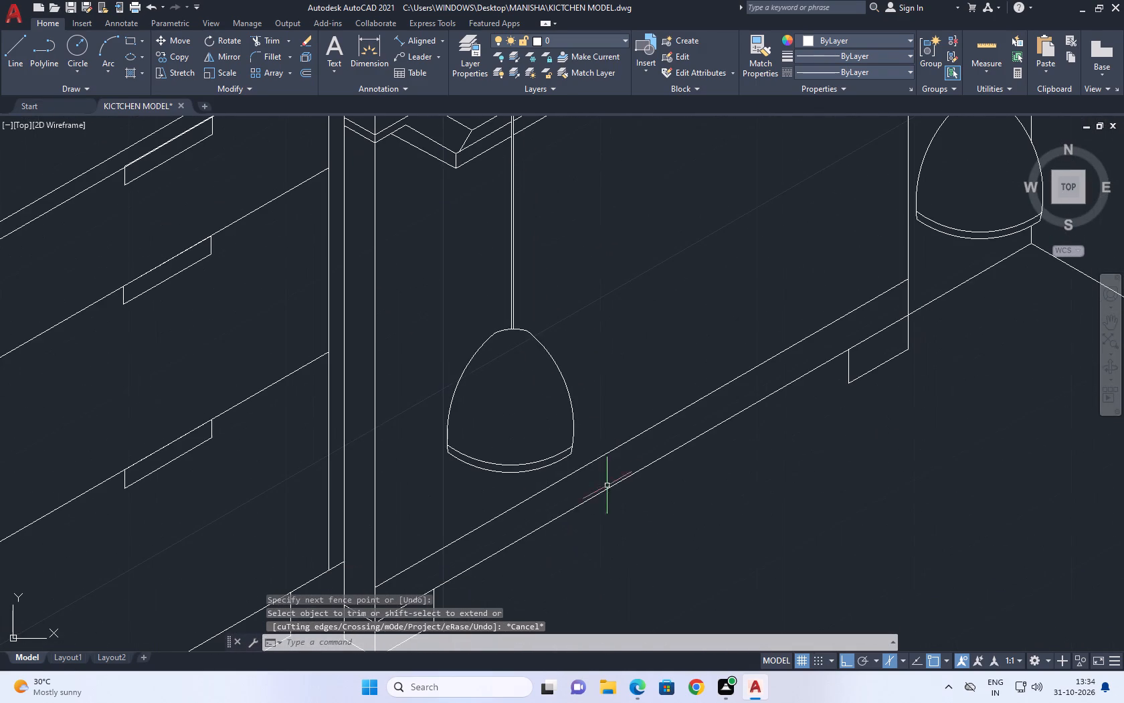
pyautogui.click(467, 380)
pyautogui.click(486, 398)
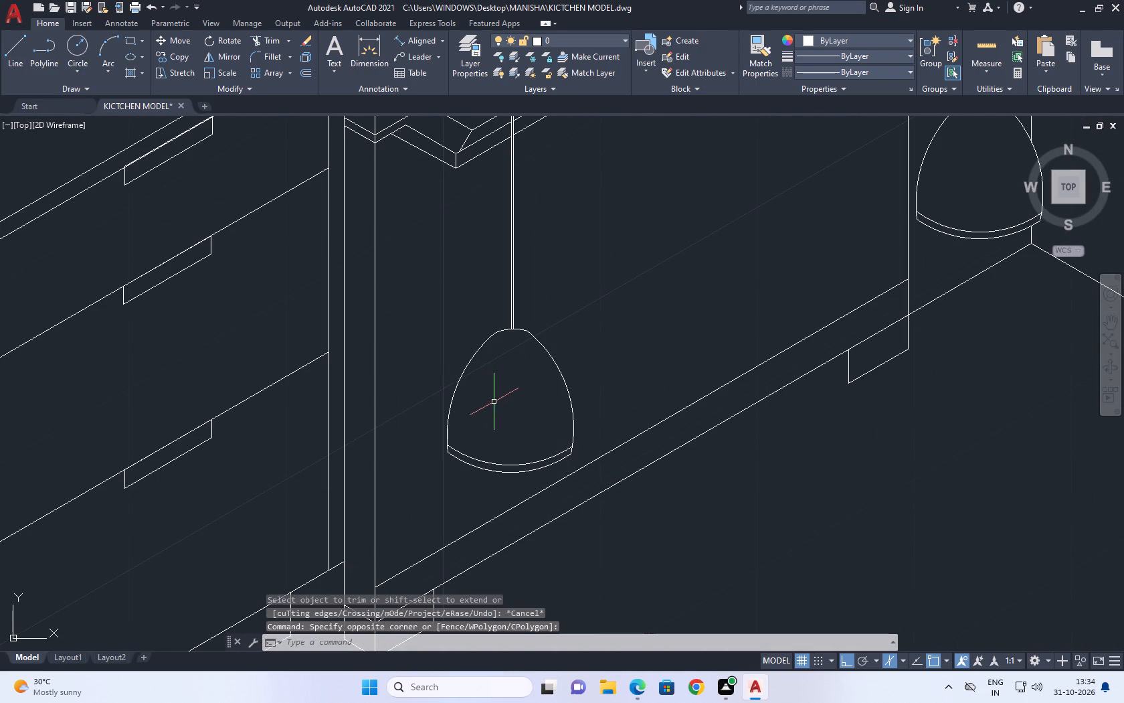
pyautogui.click(494, 402)
pyautogui.click(494, 410)
pyautogui.scroll(-2, 515, 399)
pyautogui.moveTo(626, 379); pyautogui.dragTo(556, 394, button='middle')
pyautogui.moveTo(597, 376); pyautogui.dragTo(603, 408, button='middle')
pyautogui.moveTo(658, 354); pyautogui.dragTo(648, 398, button='middle')
# Trim the brick backsplash's bottom edge line between the sides of the third lamp's rod.
pyautogui.scroll(2, 647, 403)
pyautogui.moveTo(747, 369); pyautogui.dragTo(668, 465, button='middle')
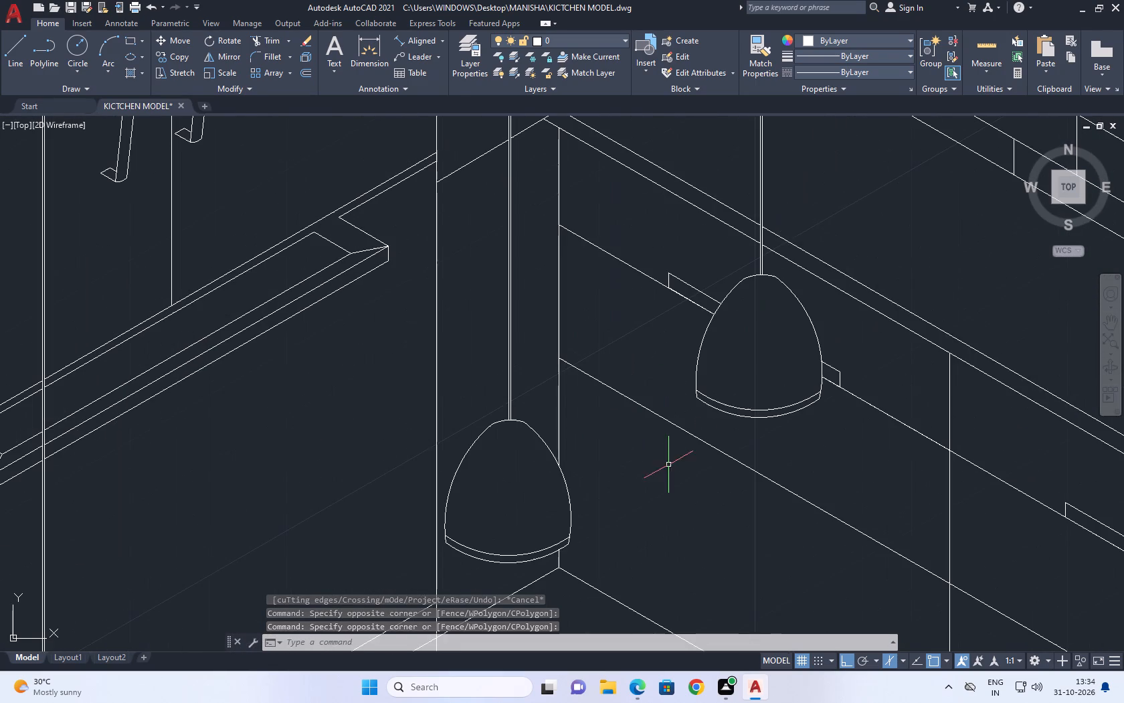
pyautogui.moveTo(783, 415); pyautogui.dragTo(744, 460, button='middle')
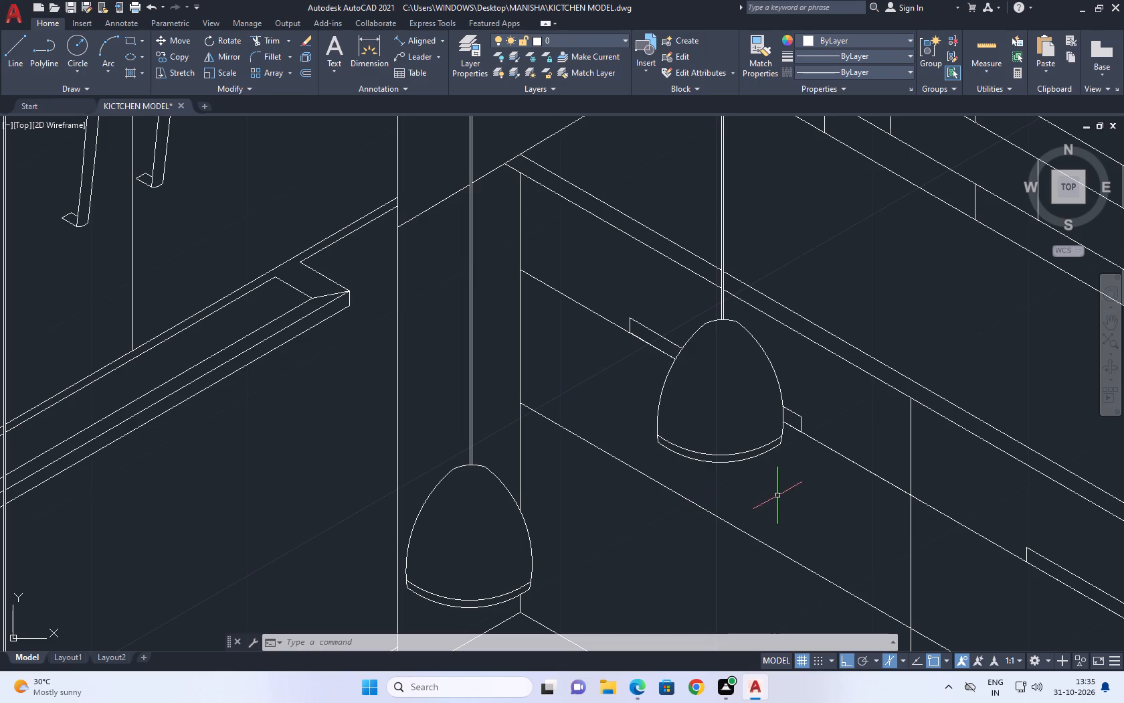
pyautogui.moveTo(761, 380); pyautogui.dragTo(771, 472, button='middle')
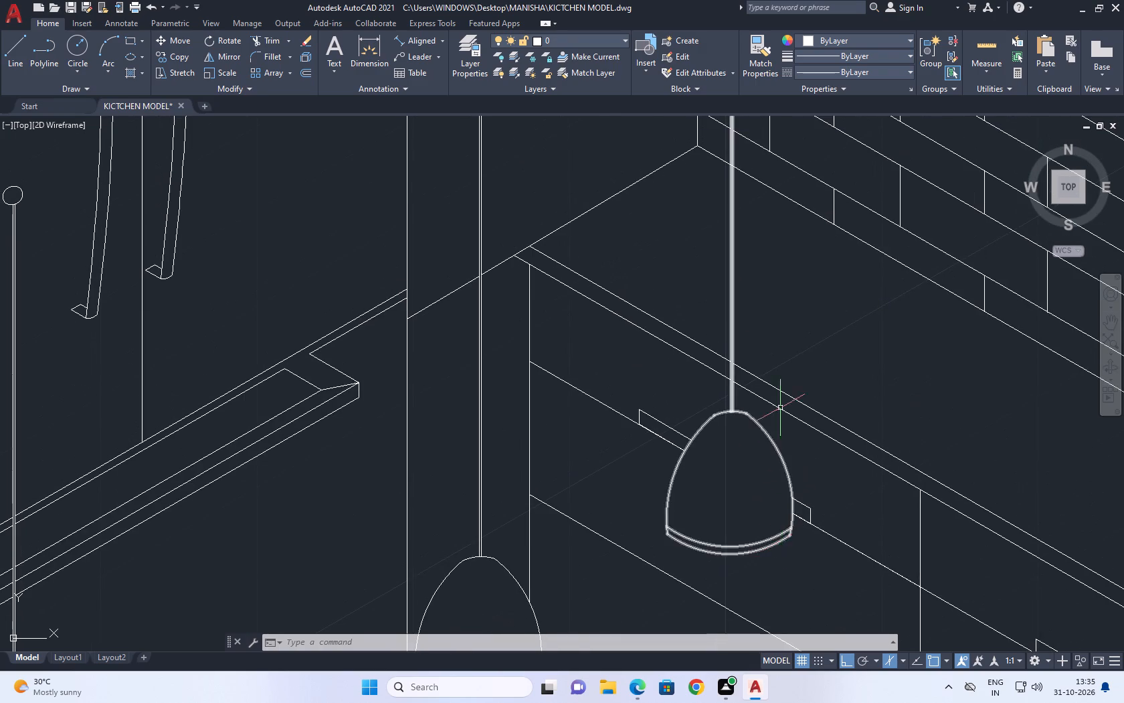
pyautogui.moveTo(765, 297); pyautogui.dragTo(763, 405, button='middle')
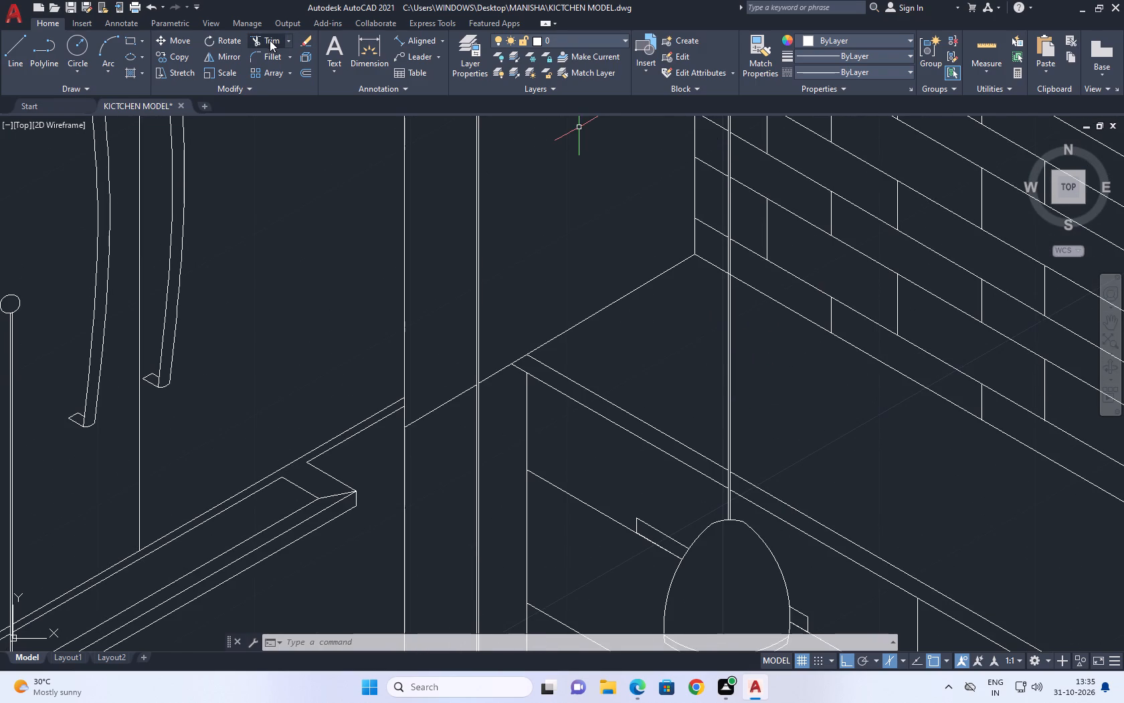
pyautogui.click(270, 40)
pyautogui.scroll(2, 771, 273)
pyautogui.scroll(4, 645, 272)
pyautogui.click(730, 244)
pyautogui.scroll(-4, 721, 316)
pyautogui.moveTo(745, 248); pyautogui.dragTo(755, 402, button='middle')
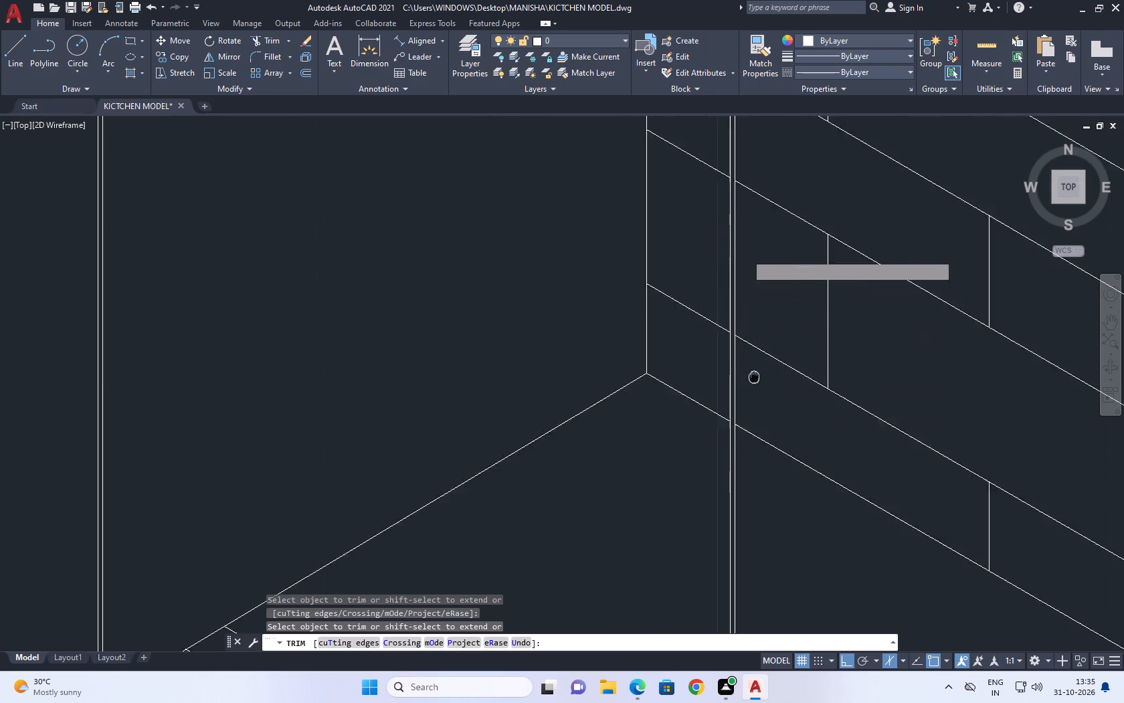
pyautogui.moveTo(491, 260); pyautogui.dragTo(485, 252, button='right')
pyautogui.click(561, 277)
# Examine the lamps in front of the refrigerator and the surrounding kitchen drawing for remaining details.
pyautogui.scroll(-6, 664, 292)
pyautogui.scroll(1, 666, 287)
pyautogui.moveTo(546, 447); pyautogui.dragTo(547, 436, button='middle')
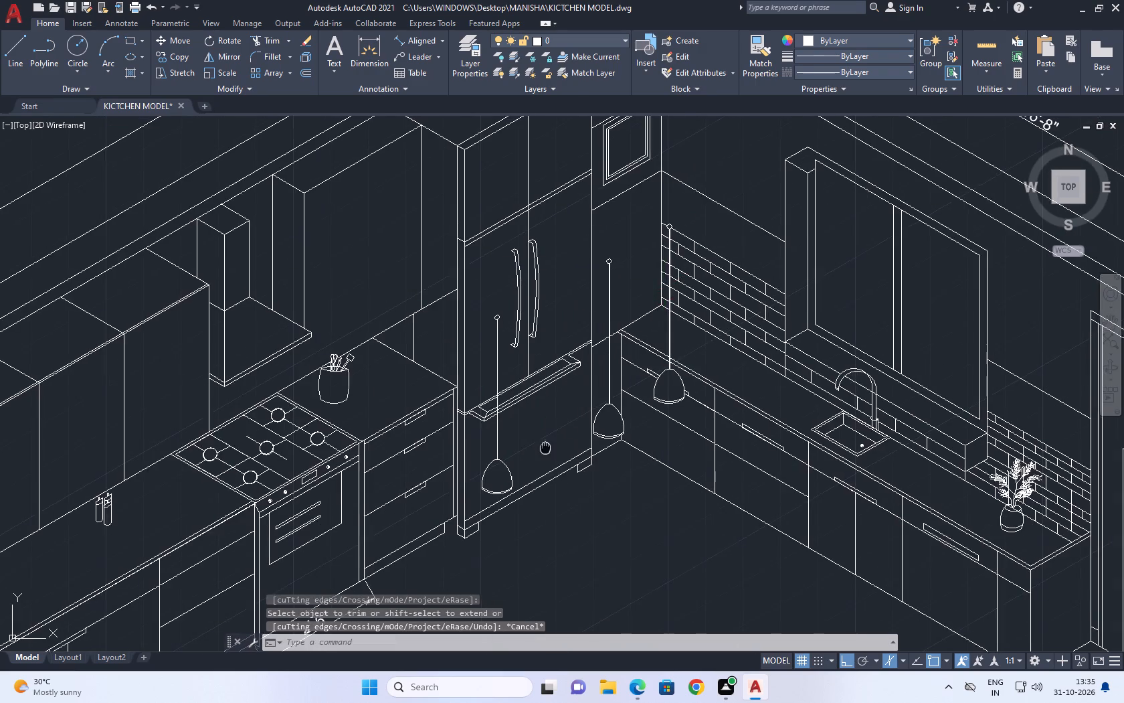
pyautogui.moveTo(547, 436); pyautogui.dragTo(613, 345, button='middle')
pyautogui.scroll(2, 565, 297)
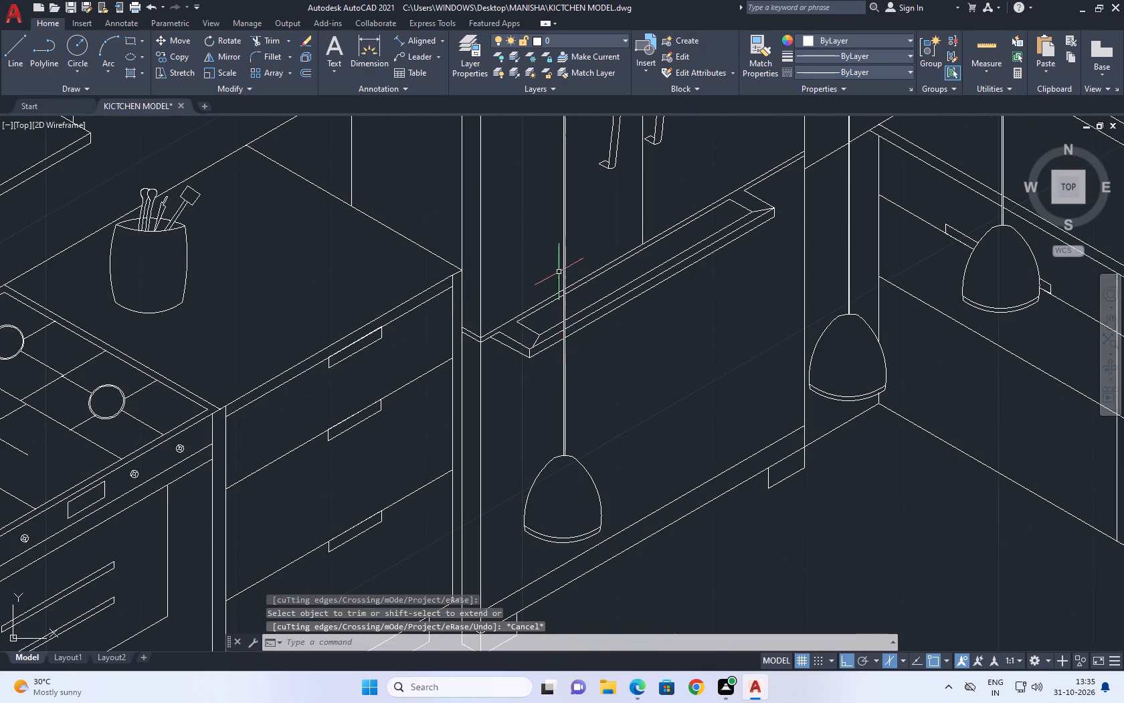
pyautogui.scroll(2, 559, 272)
pyautogui.moveTo(603, 256); pyautogui.dragTo(591, 266, button='middle')
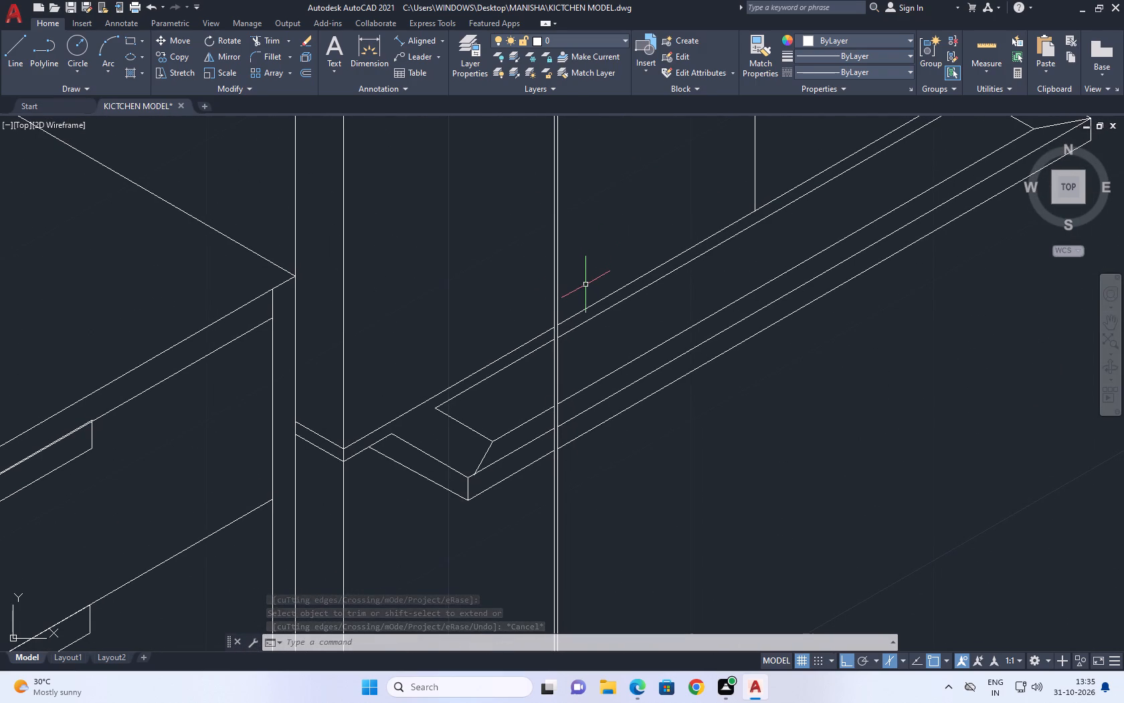
pyautogui.scroll(-3, 614, 392)
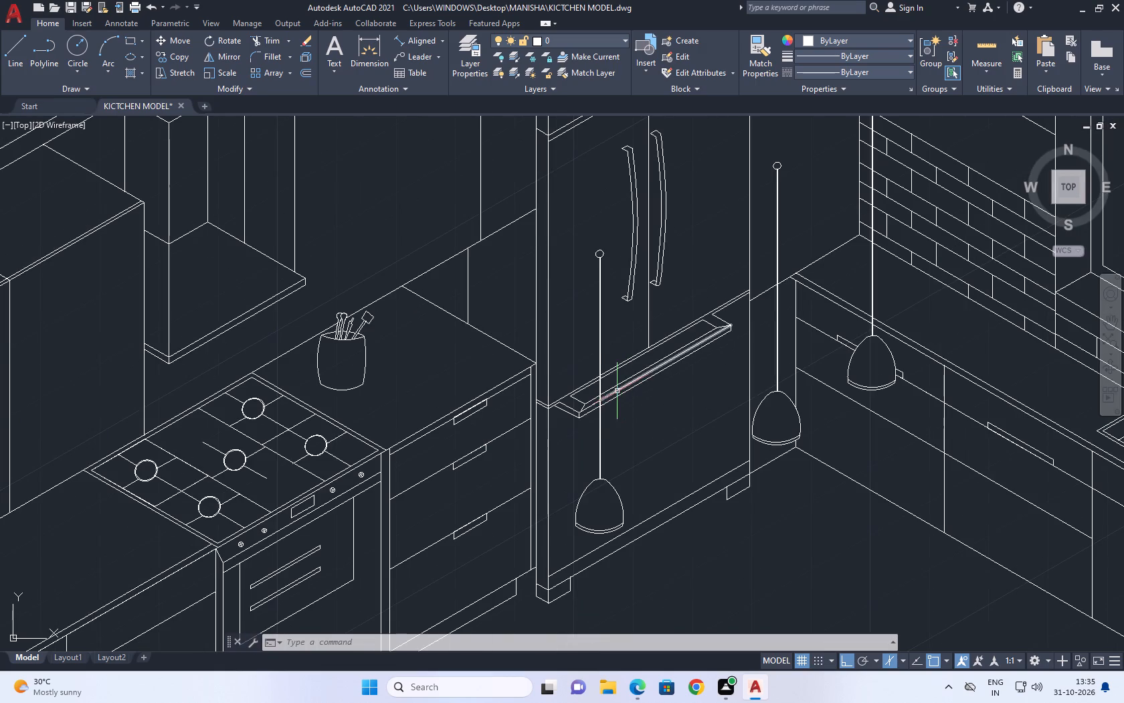
pyautogui.moveTo(705, 466); pyautogui.dragTo(600, 403, button='middle')
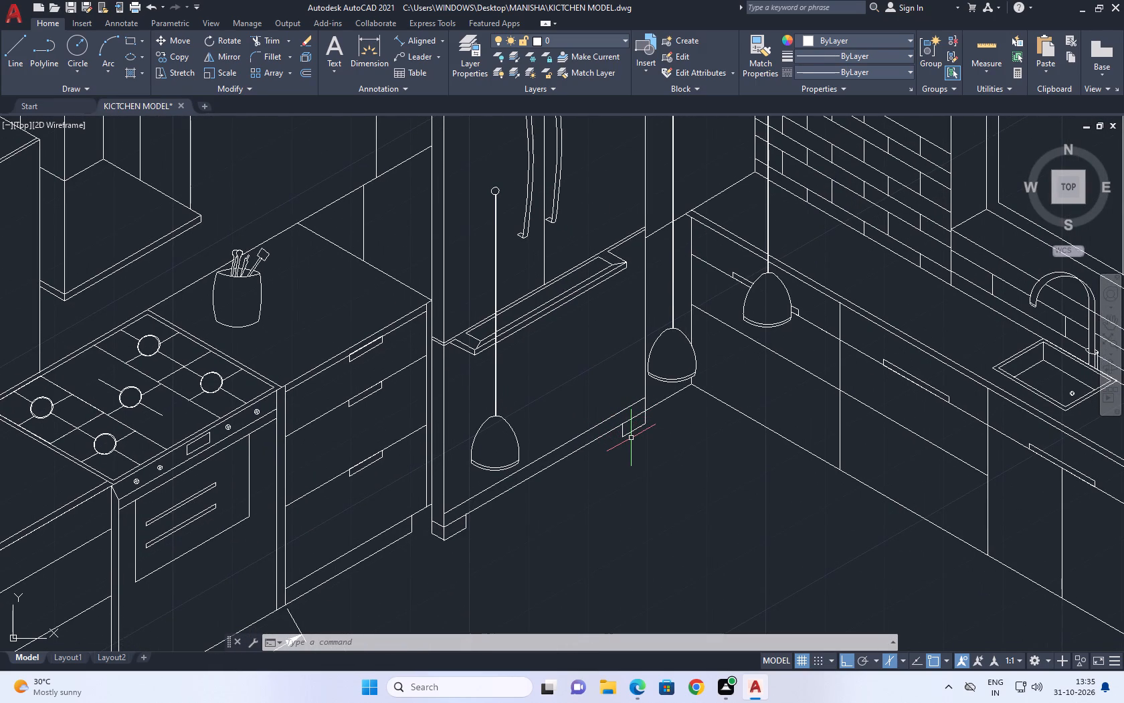
pyautogui.moveTo(632, 453); pyautogui.dragTo(730, 433, button='middle')
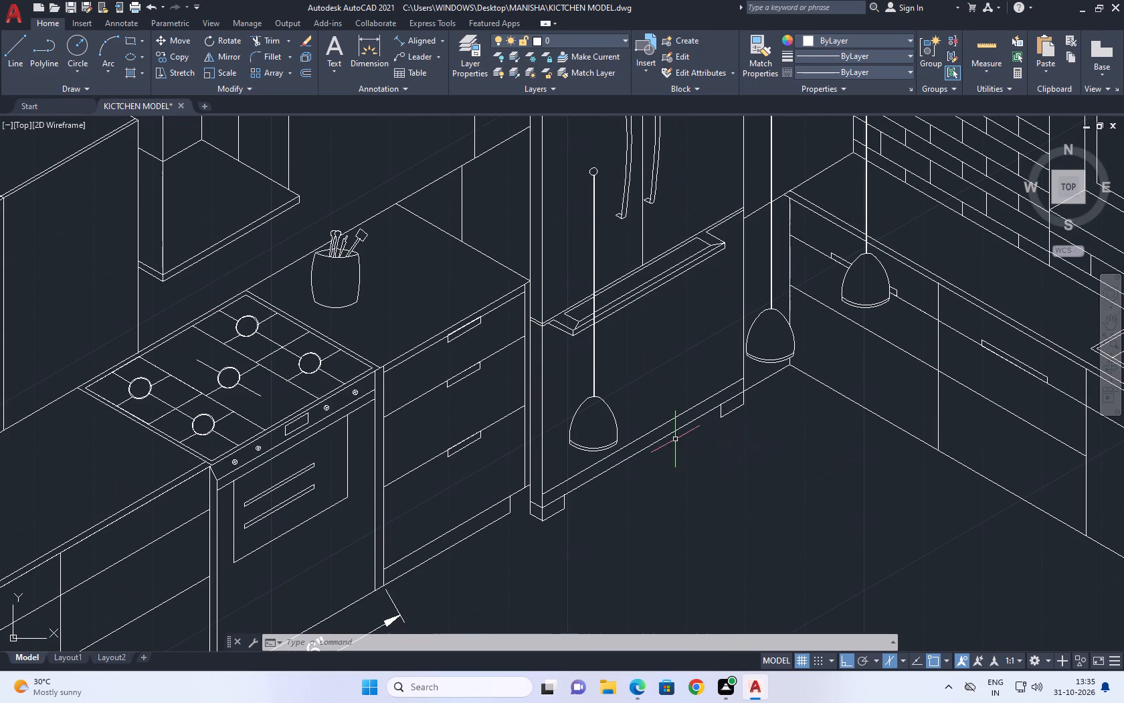
pyautogui.moveTo(675, 440); pyautogui.dragTo(739, 406, button='middle')
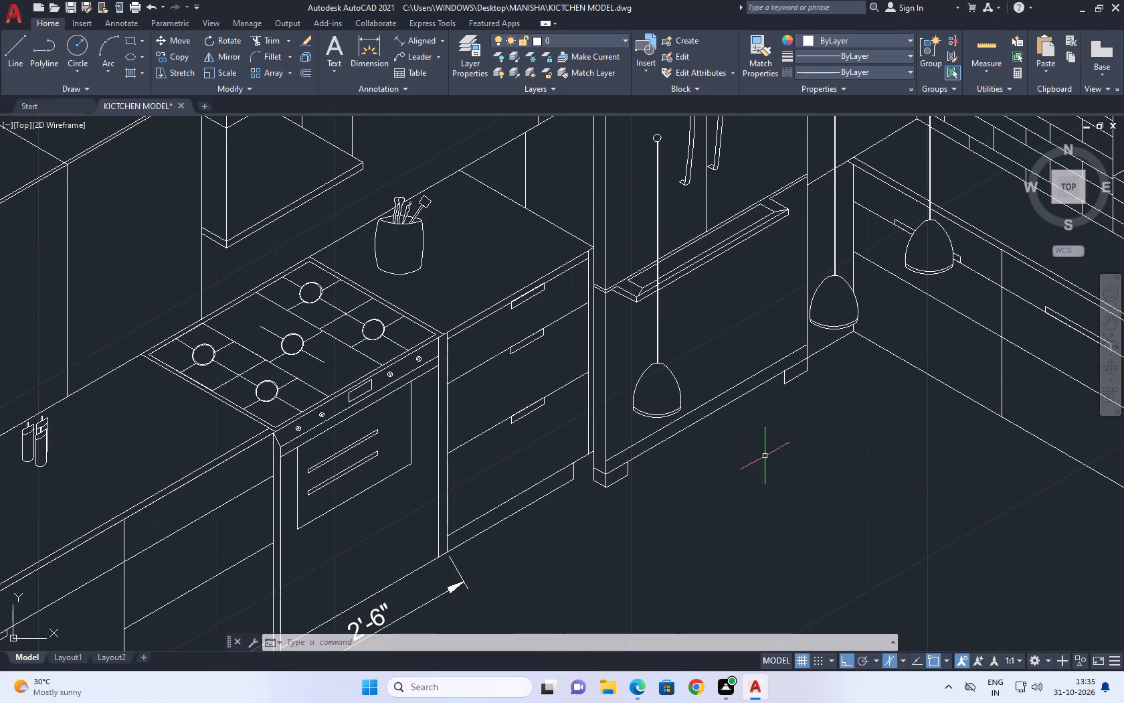
pyautogui.moveTo(780, 459); pyautogui.dragTo(754, 245, button='middle')
pyautogui.scroll(-1, 750, 367)
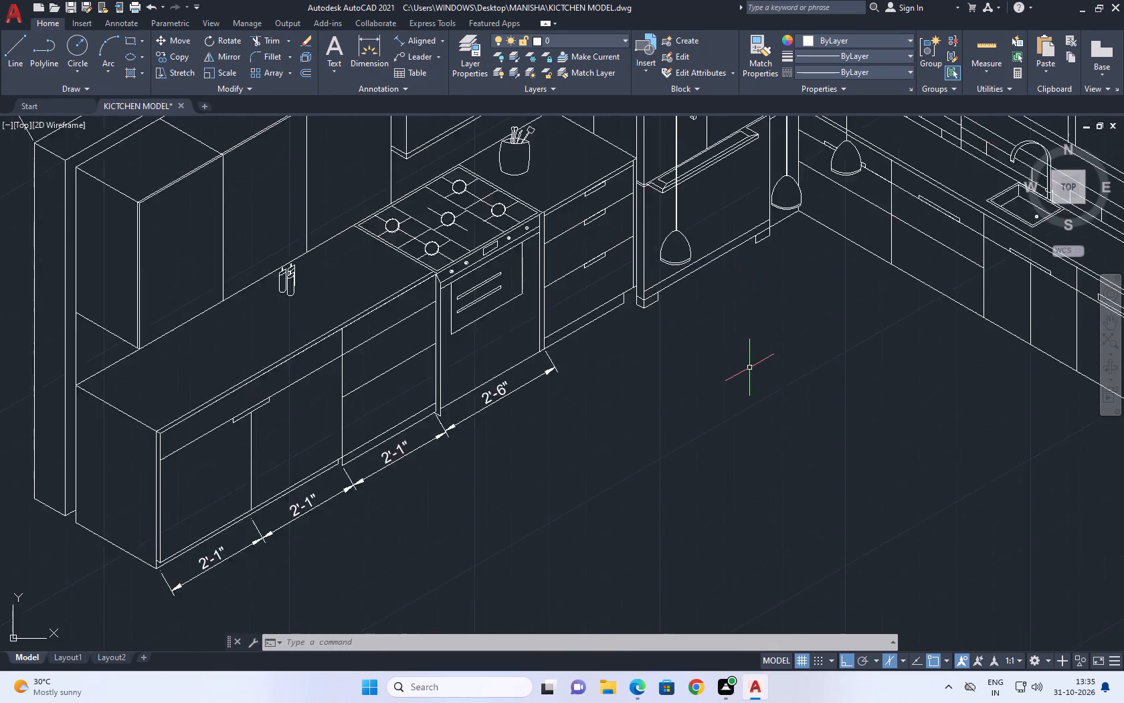
pyautogui.scroll(-1, 749, 368)
pyautogui.moveTo(747, 378); pyautogui.dragTo(741, 399, button='middle')
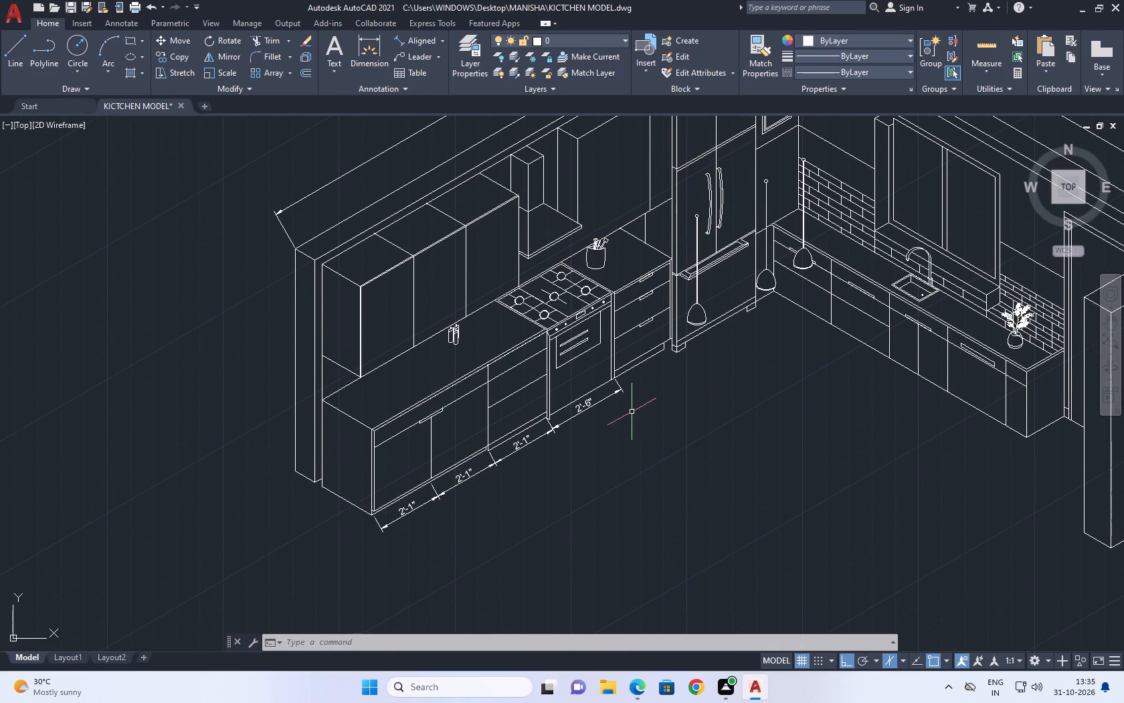
pyautogui.moveTo(664, 428); pyautogui.dragTo(652, 421, button='middle')
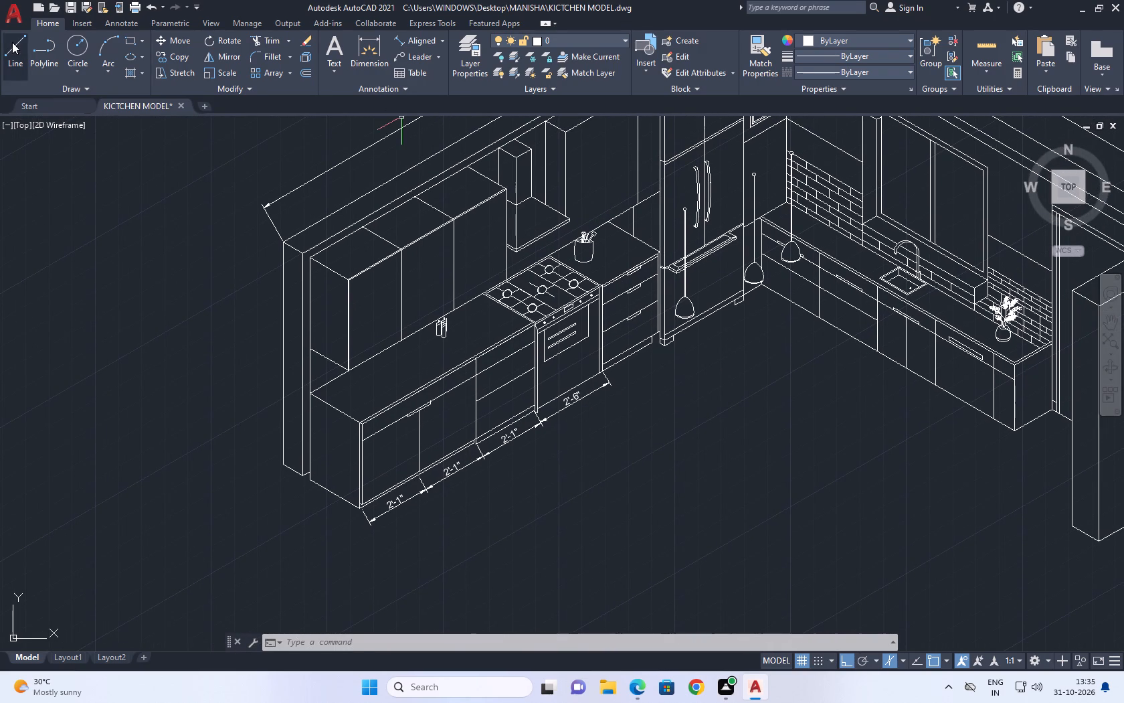
# Draw a floor guide line from the sink counter's bottom end corner, parallel to the stove cabinet run and extending past its near end.
pyautogui.click(12, 42)
pyautogui.scroll(-3, 438, 344)
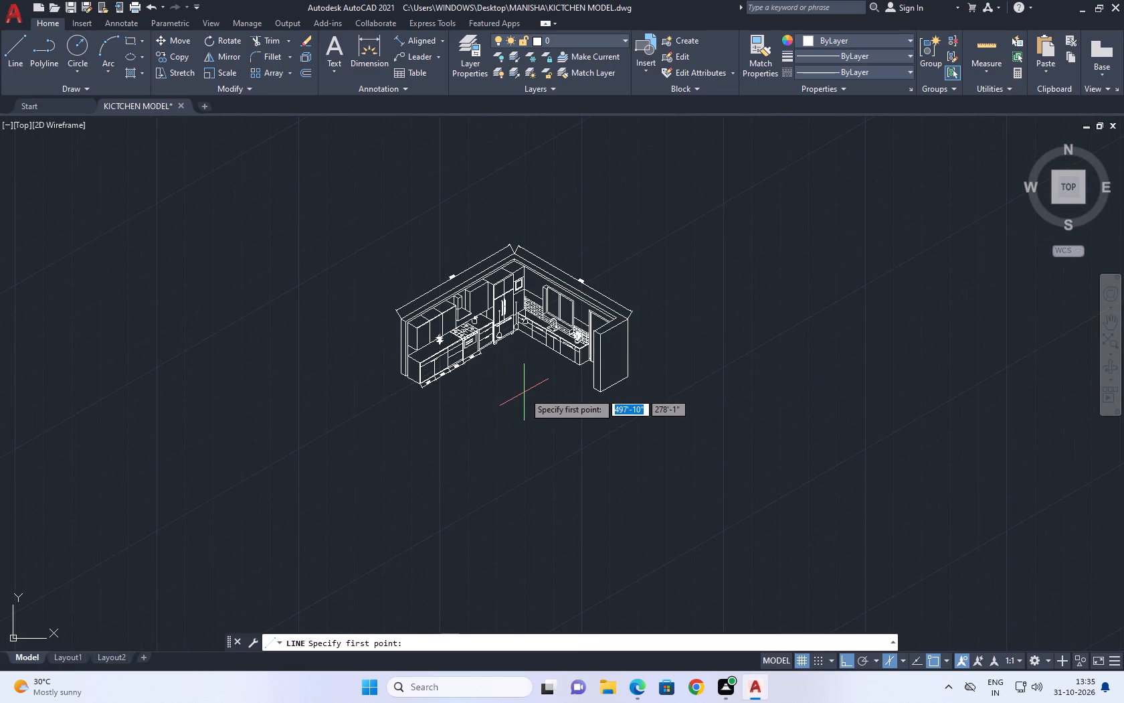
pyautogui.scroll(3, 523, 392)
pyautogui.moveTo(563, 382); pyautogui.dragTo(598, 360, button='middle')
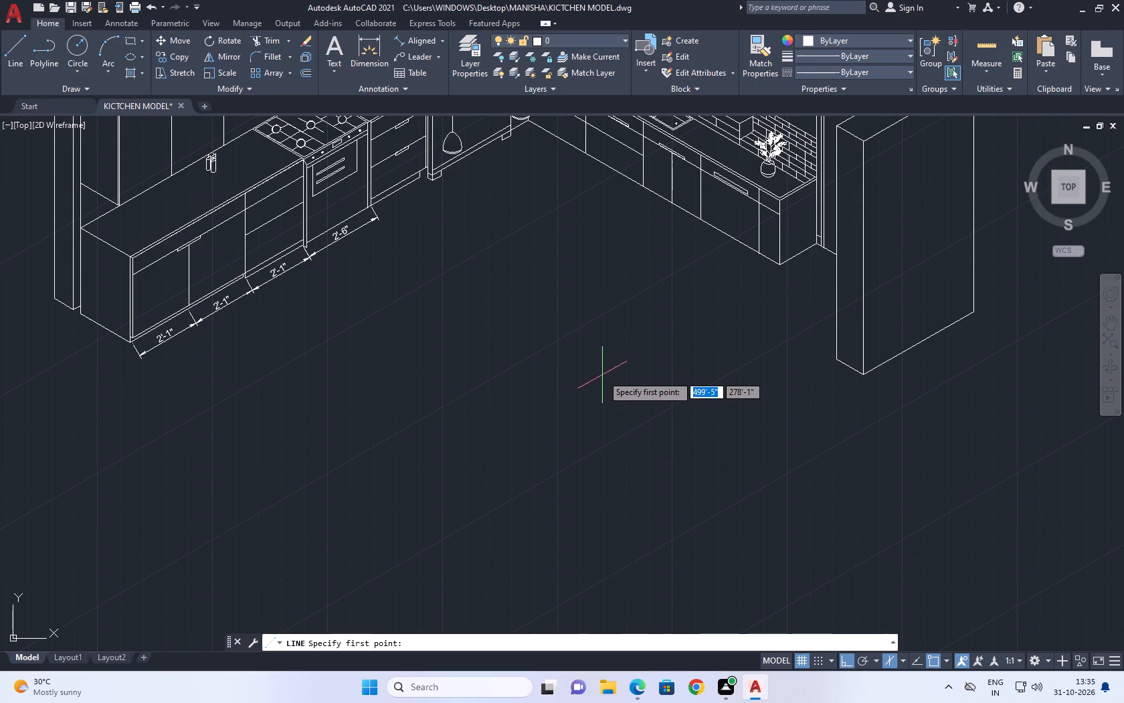
pyautogui.scroll(-2, 640, 373)
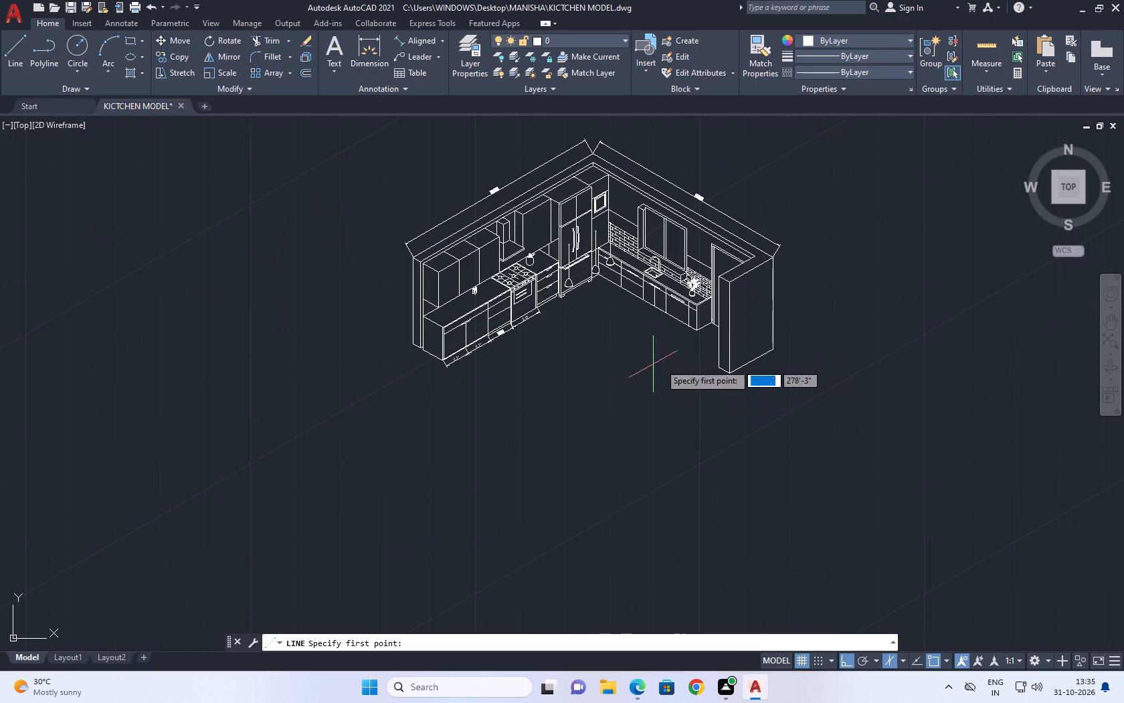
pyautogui.scroll(2, 692, 337)
pyautogui.click(702, 320)
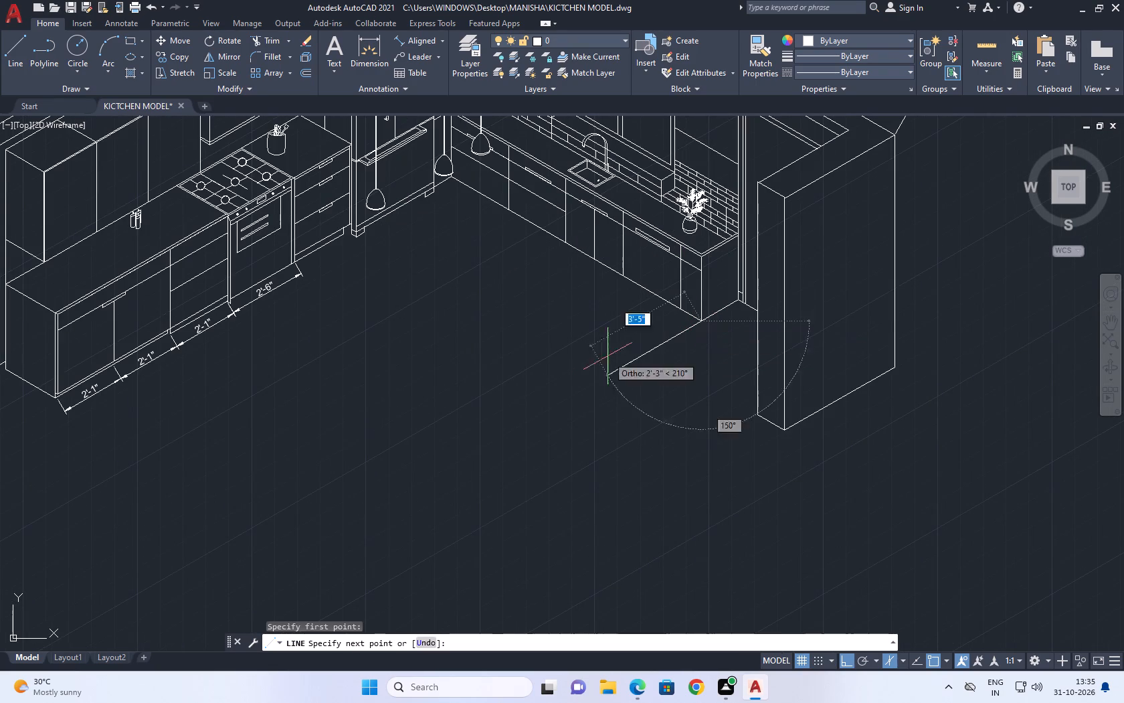
pyautogui.moveTo(401, 489); pyautogui.dragTo(603, 406, button='middle')
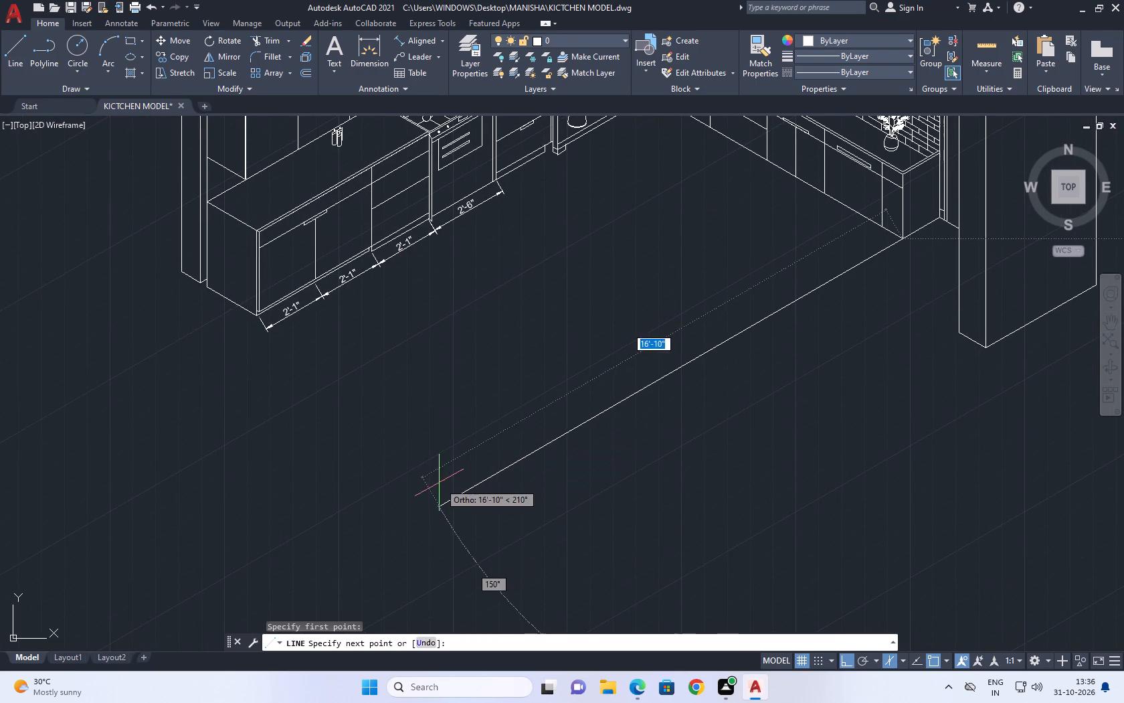
pyautogui.click(407, 499)
pyautogui.press('space')
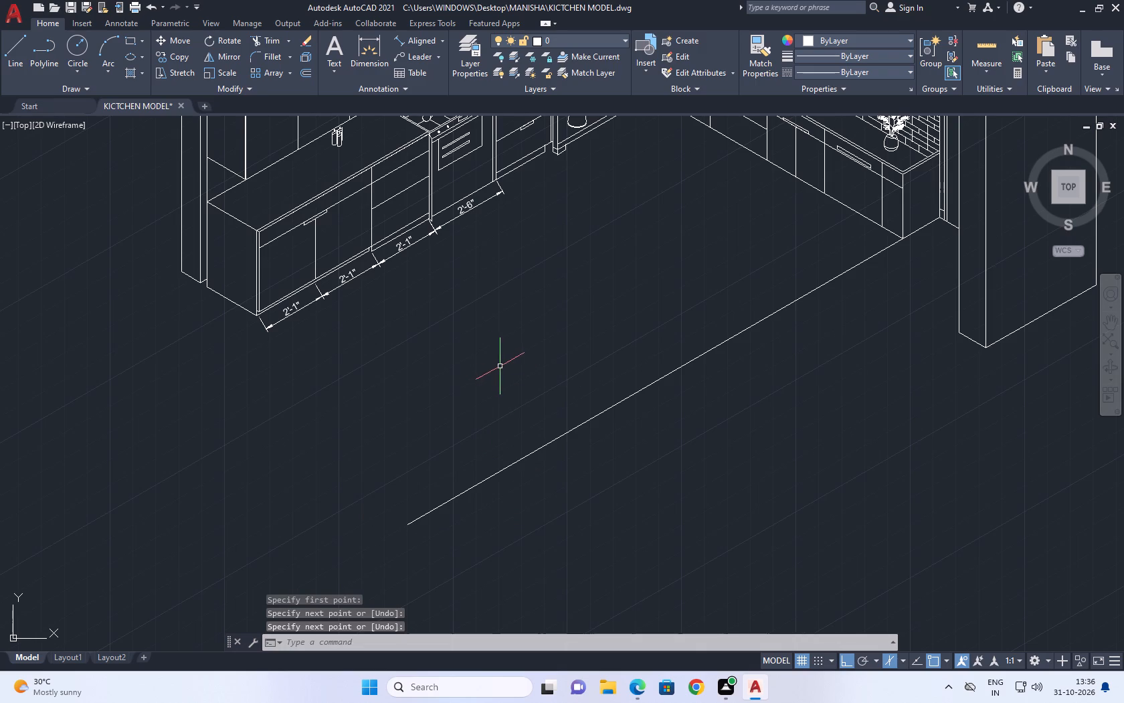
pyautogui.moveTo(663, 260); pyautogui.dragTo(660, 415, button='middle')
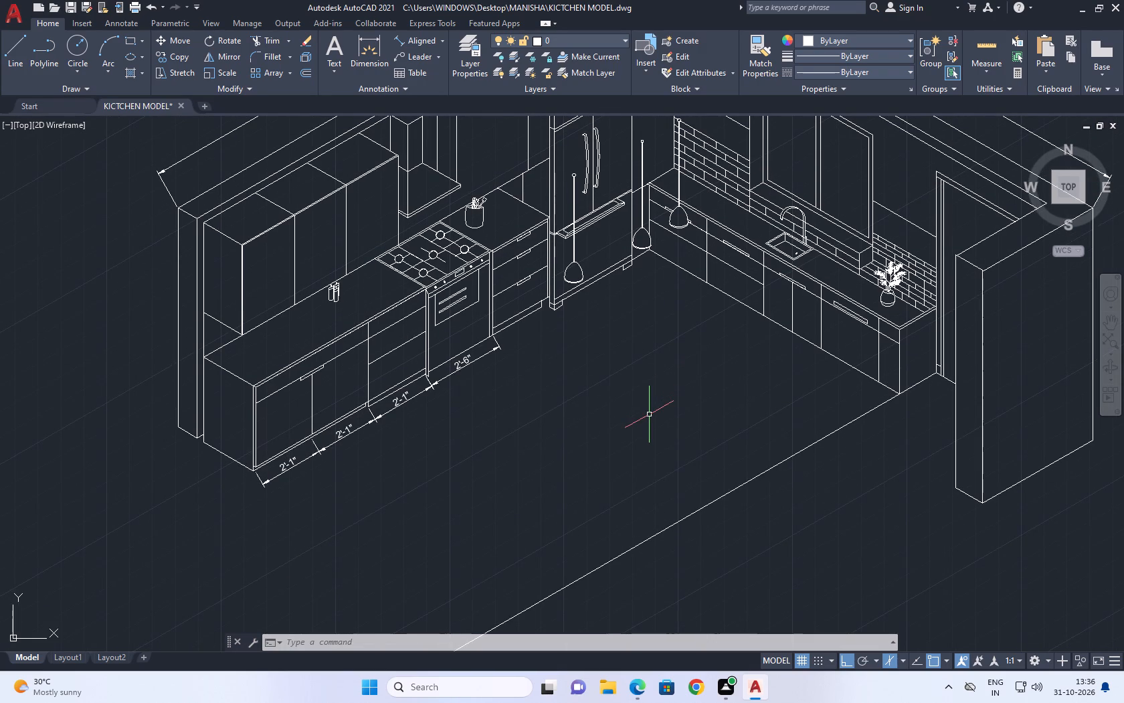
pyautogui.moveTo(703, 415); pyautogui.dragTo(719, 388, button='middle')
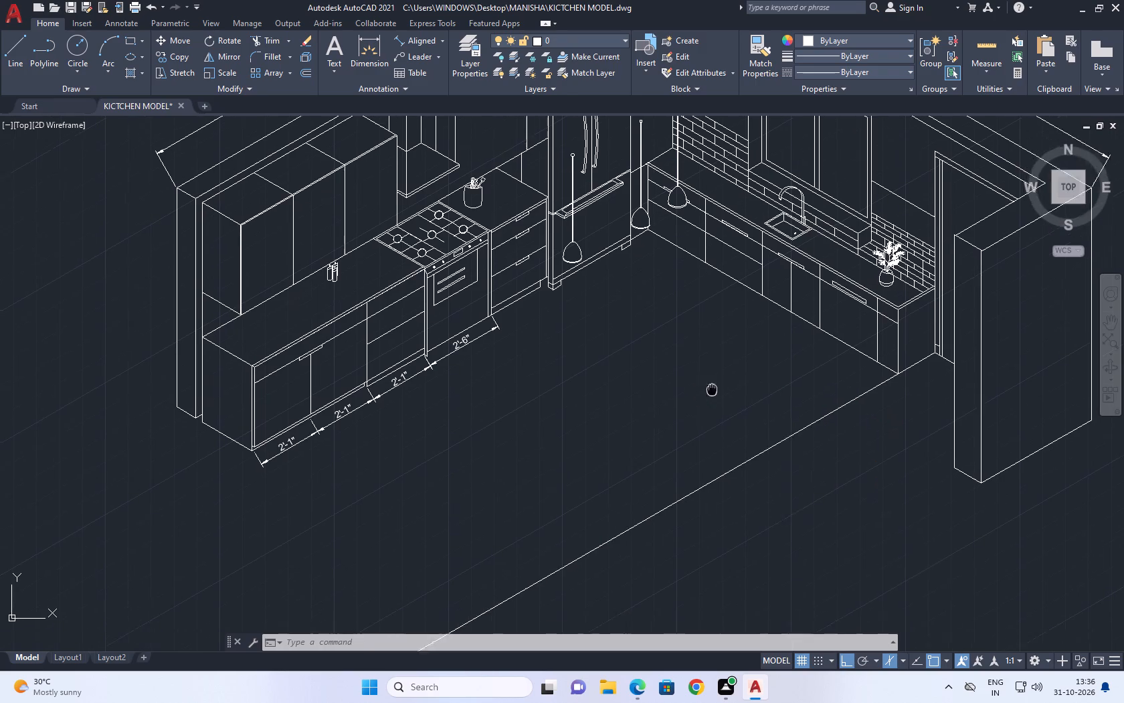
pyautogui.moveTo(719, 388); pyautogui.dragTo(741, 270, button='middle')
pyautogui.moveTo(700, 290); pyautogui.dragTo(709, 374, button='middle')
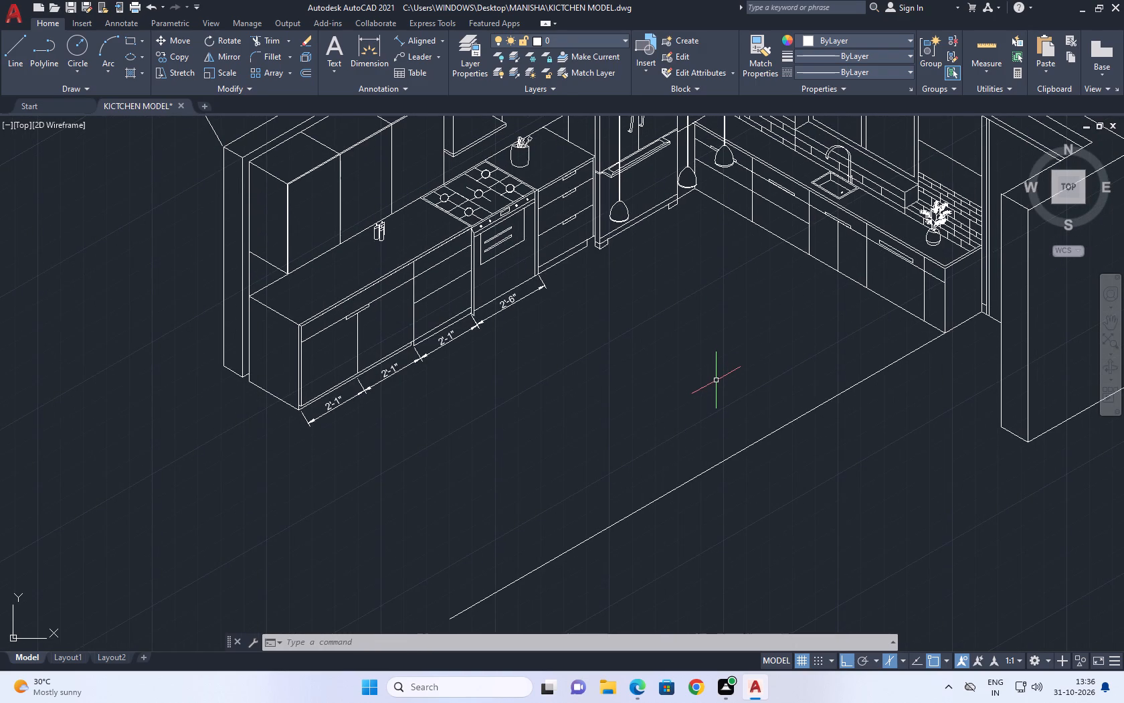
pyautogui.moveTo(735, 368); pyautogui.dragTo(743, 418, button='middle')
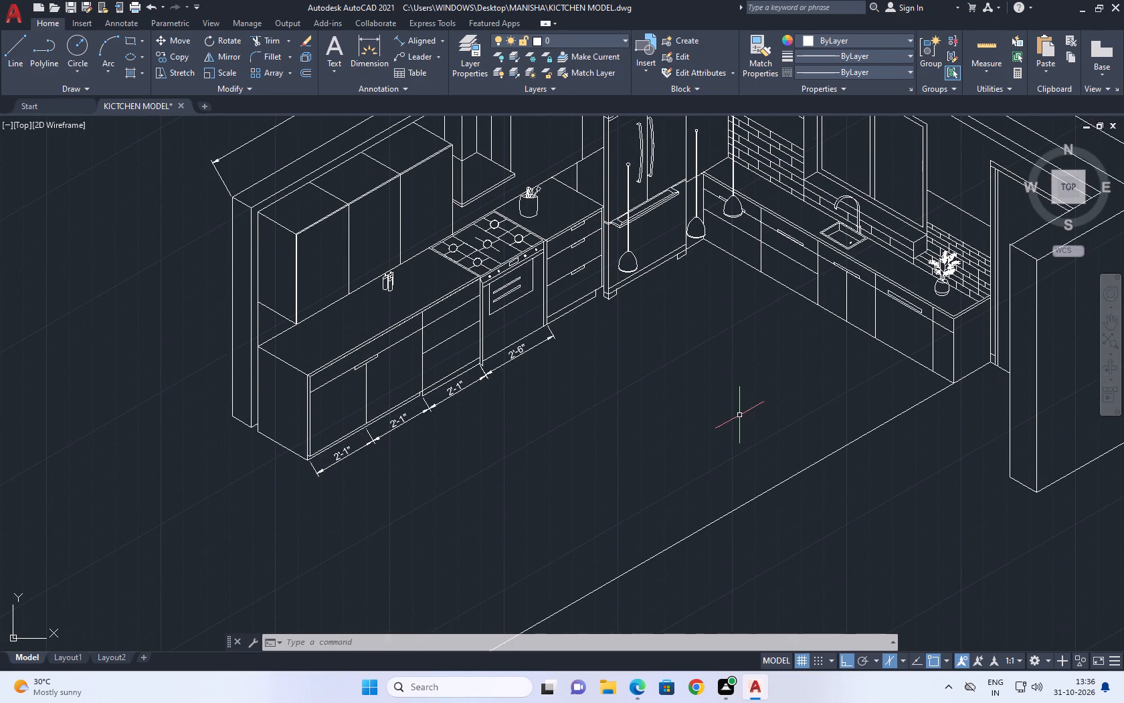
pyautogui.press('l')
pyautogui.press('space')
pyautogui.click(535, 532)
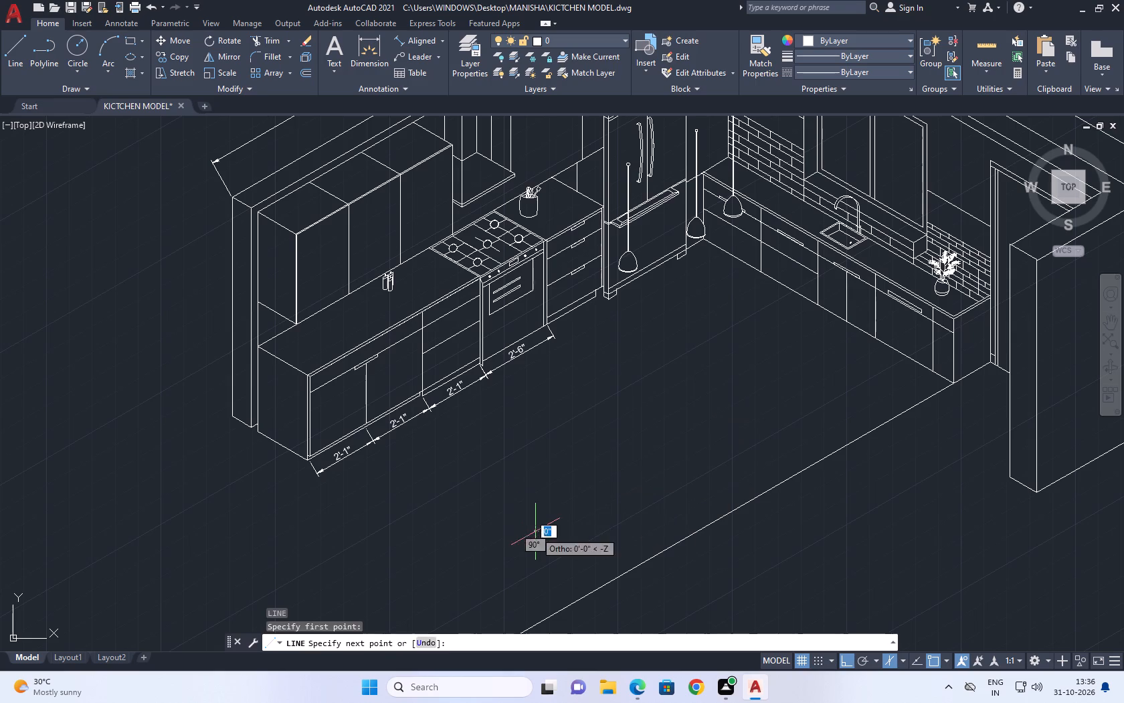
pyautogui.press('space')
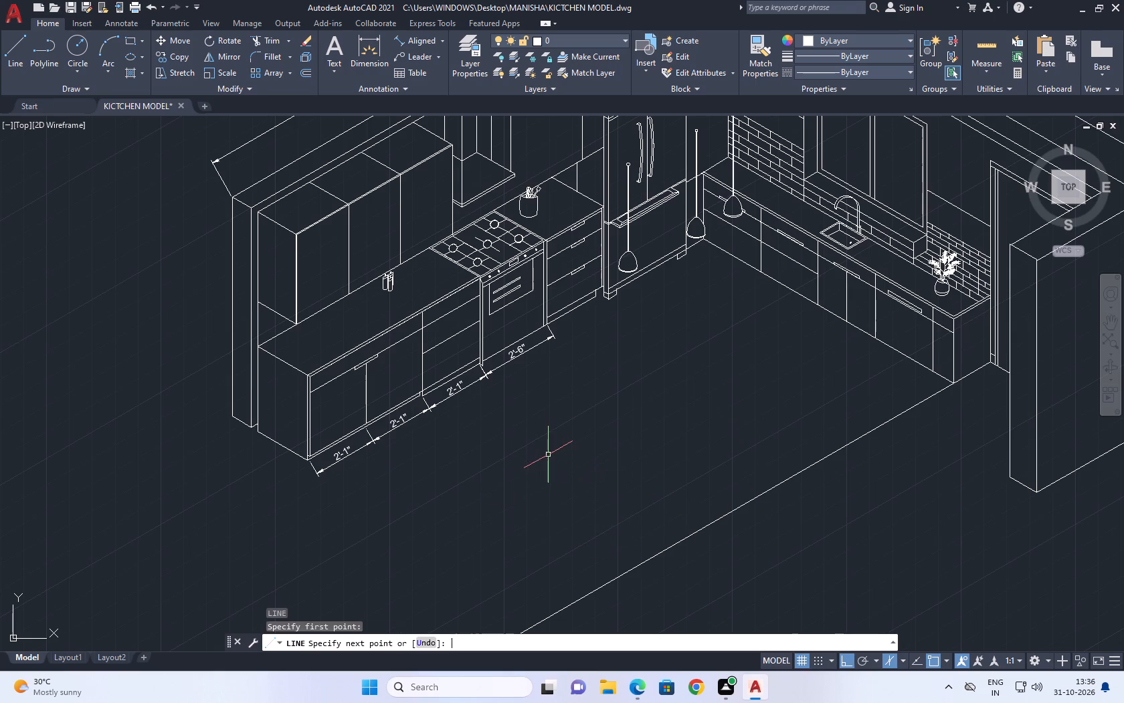
# Draw a 3' vertical line on the open floor between the stove cabinets and the guide line, replacing a first attempt at 3'6".
pyautogui.press('space')
pyautogui.click(587, 542)
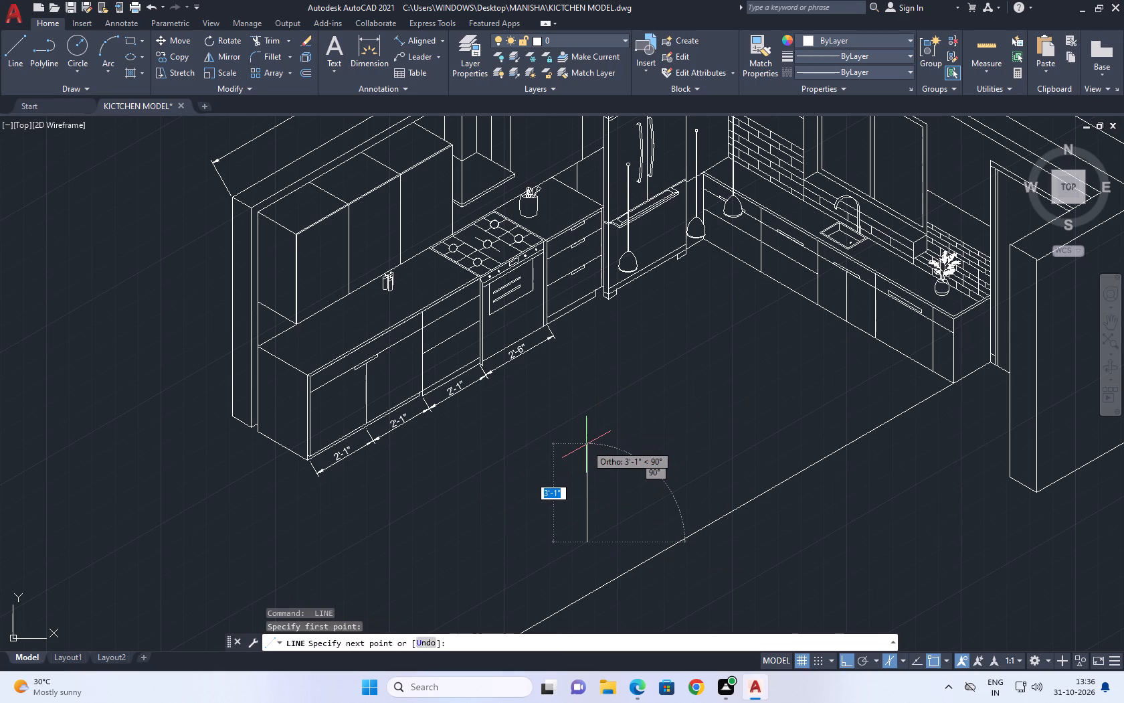
pyautogui.press('6')
pyautogui.press('BackSpace')
pyautogui.write("3'")
pyautogui.press('6')
pyautogui.press('Return')
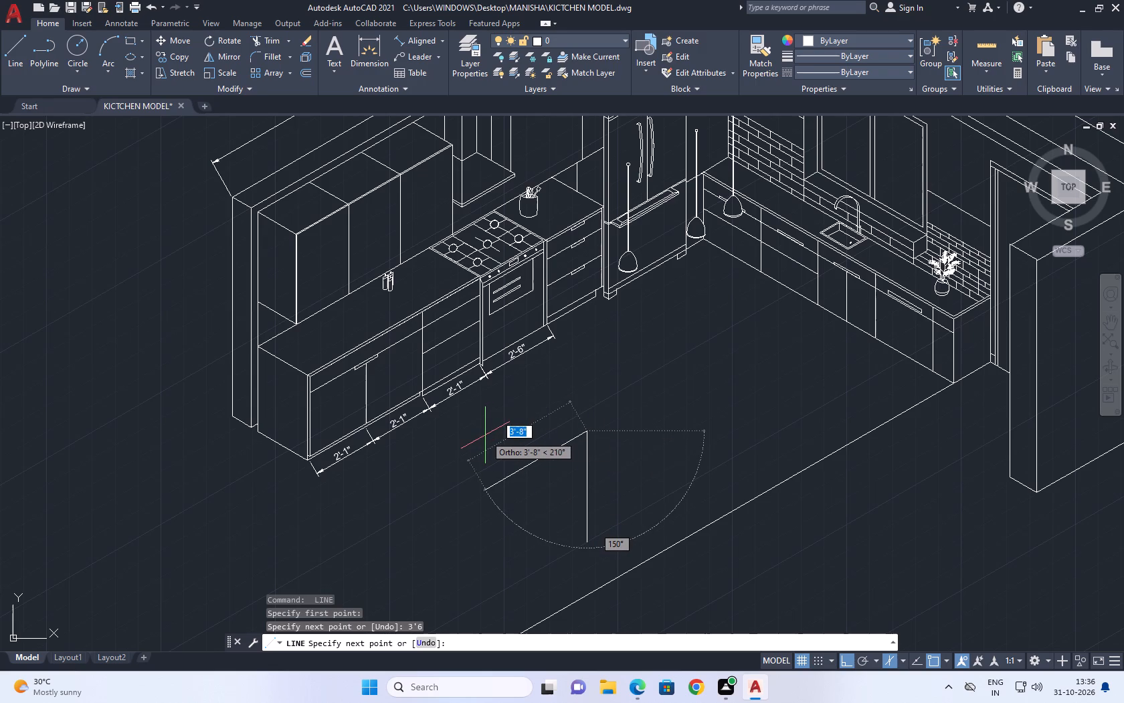
pyautogui.press('F5')
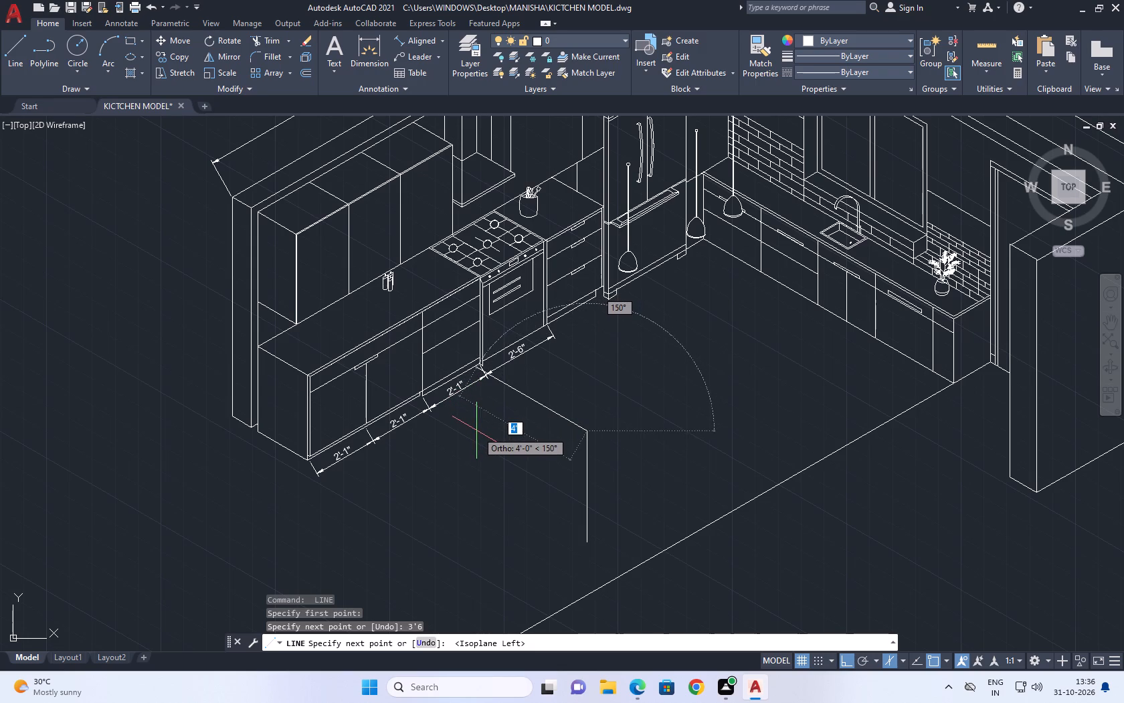
pyautogui.hotkey('ctrl', 'z')
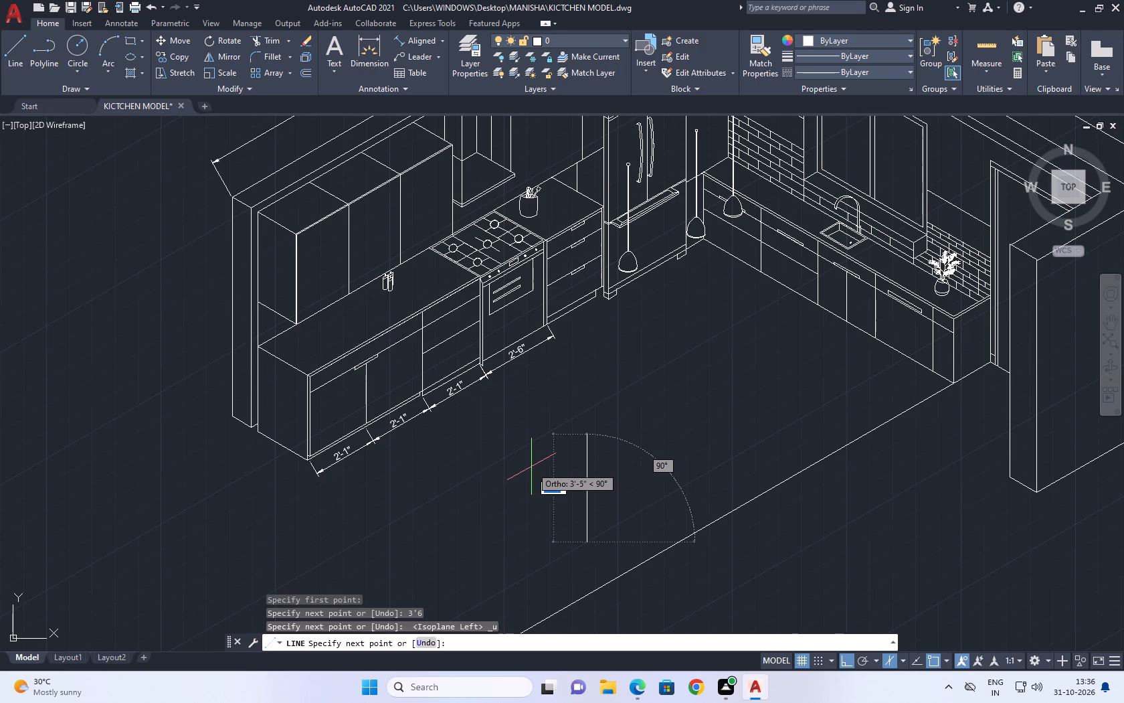
pyautogui.write("3'")
pyautogui.press('Return')
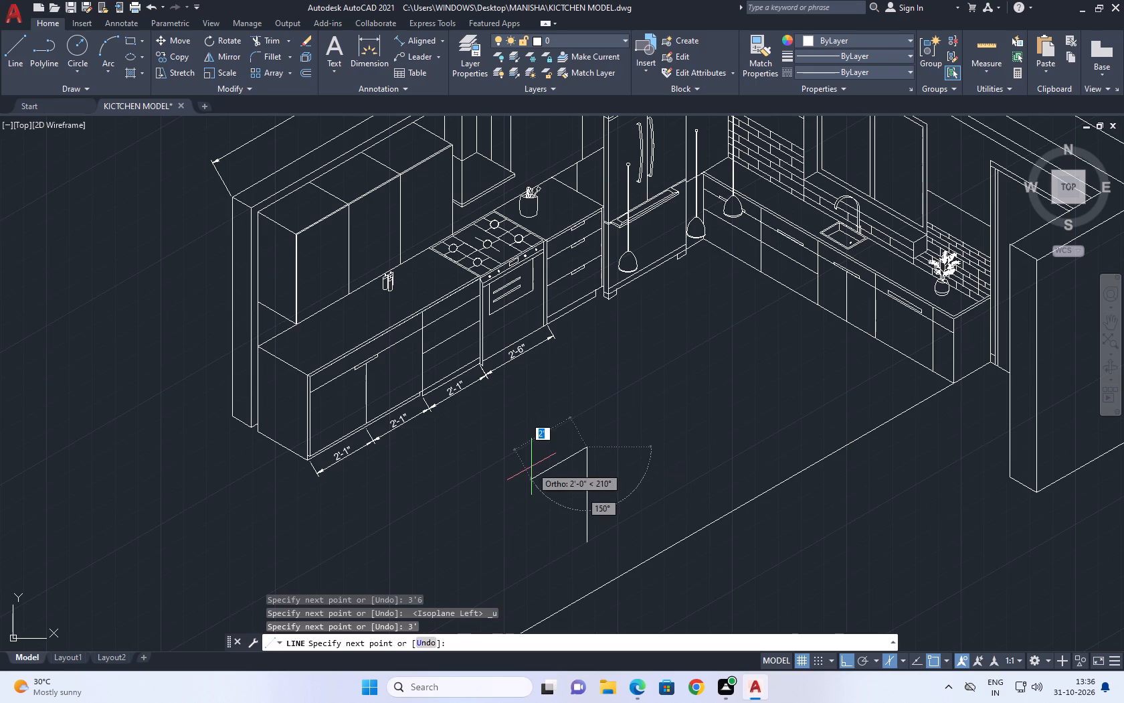
# On the left isoplane, complete the island's end panel with a 3'6" top edge, a 3' vertical edge and a closing bottom edge.
pyautogui.press('F5')
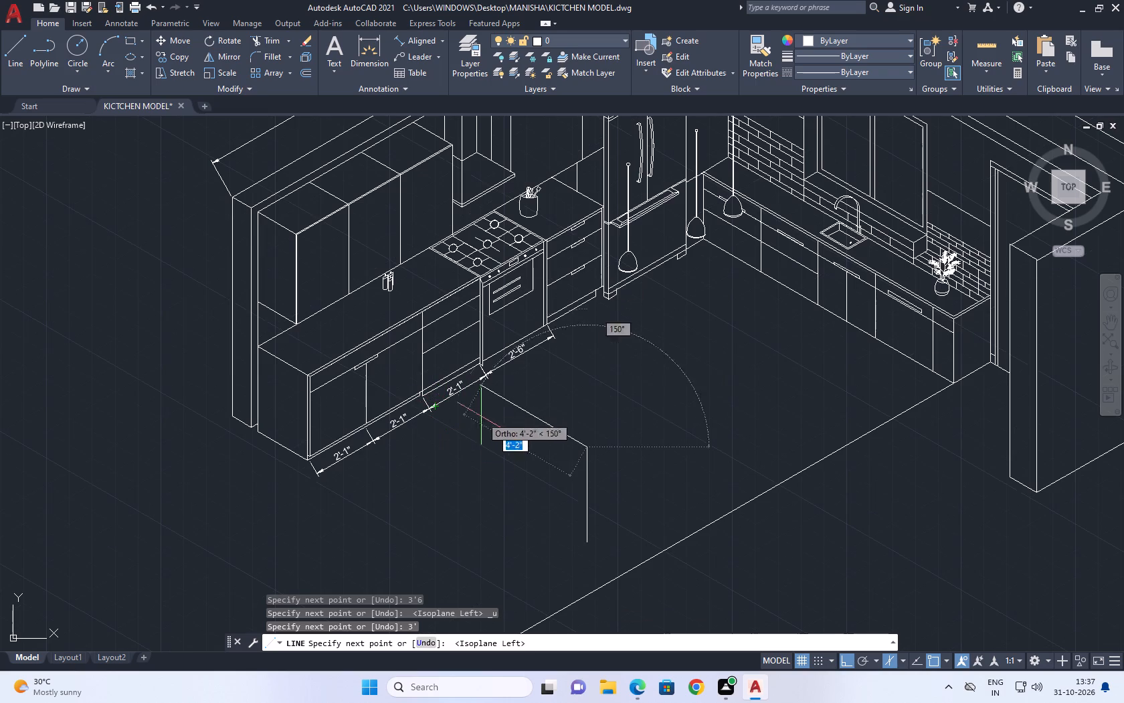
pyautogui.write("3'6")
pyautogui.press('Return')
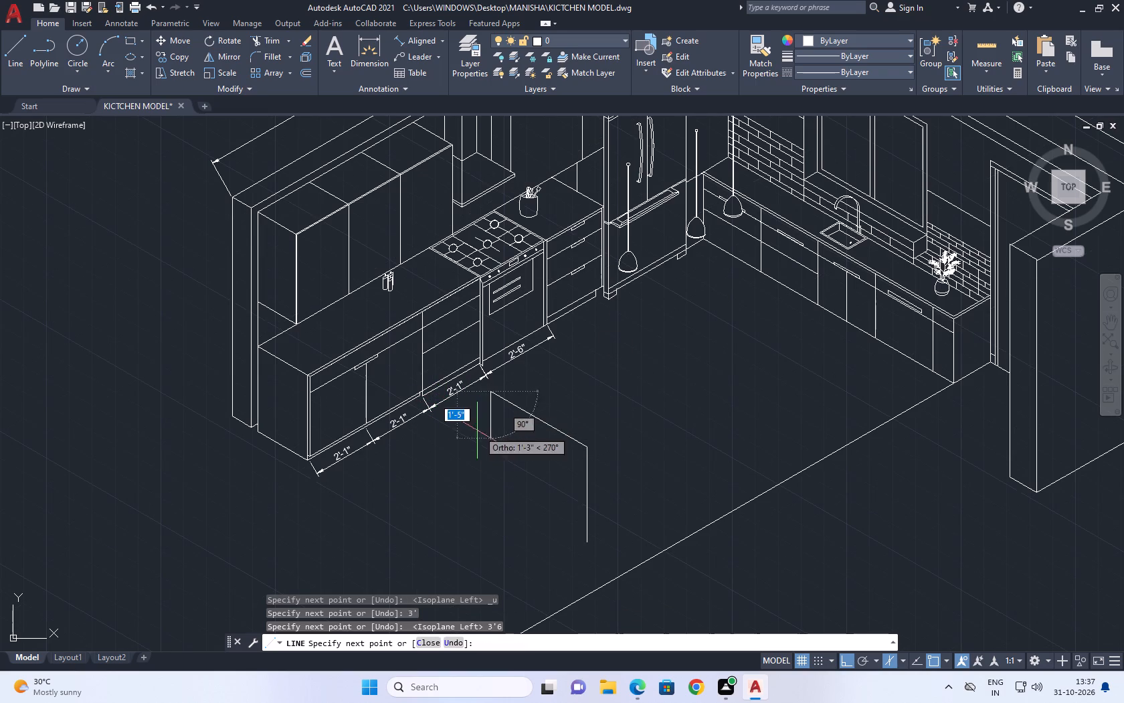
pyautogui.write("3'")
pyautogui.press('Return')
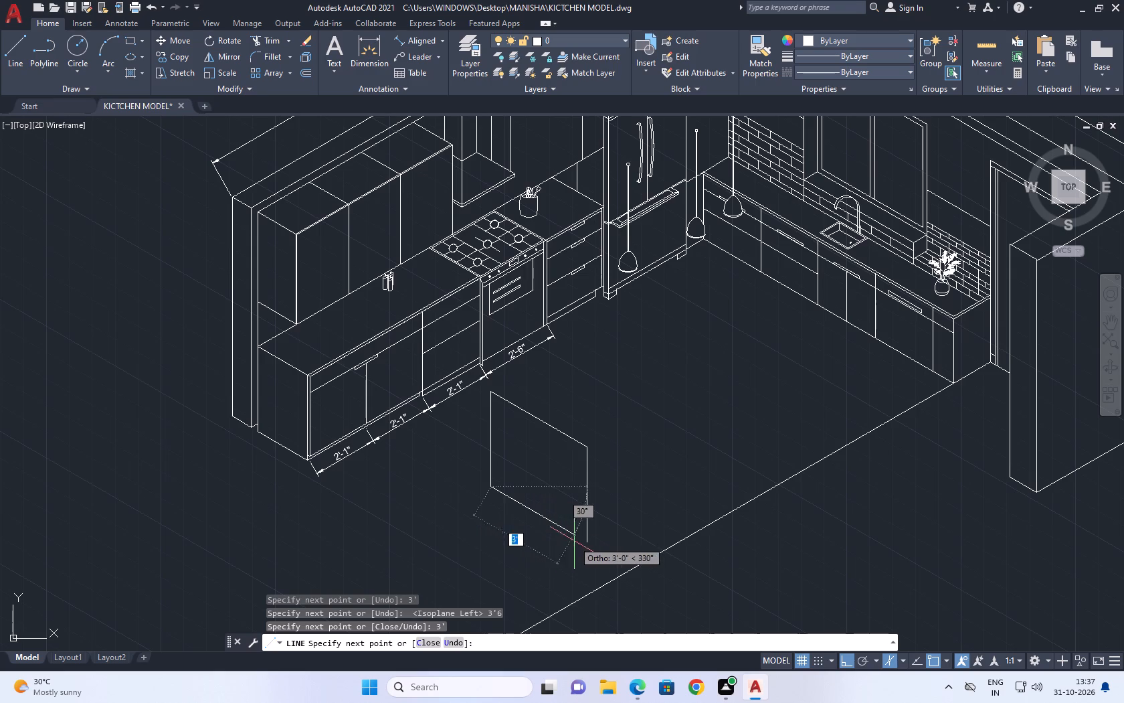
pyautogui.click(586, 540)
pyautogui.press('Escape')
# Check the length of the end panel's top edge with a trial aligned dimension, without placing it.
pyautogui.moveTo(610, 425); pyautogui.dragTo(625, 429, button='middle')
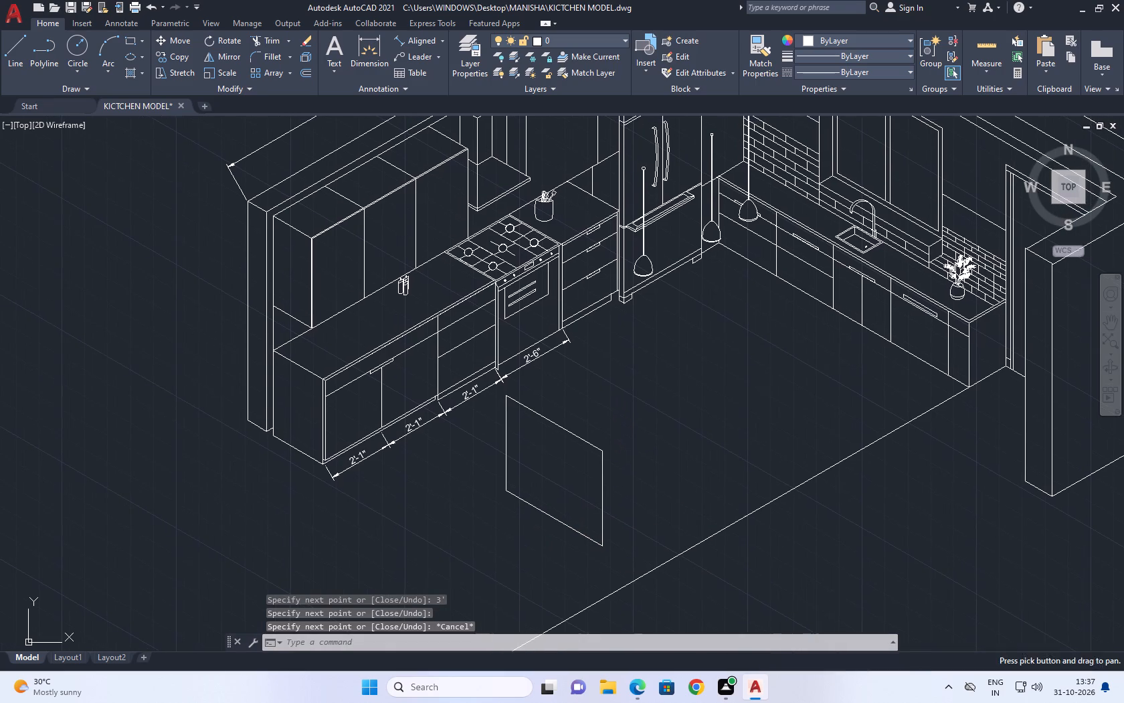
pyautogui.scroll(-1, 624, 428)
pyautogui.moveTo(586, 471); pyautogui.dragTo(739, 389, button='middle')
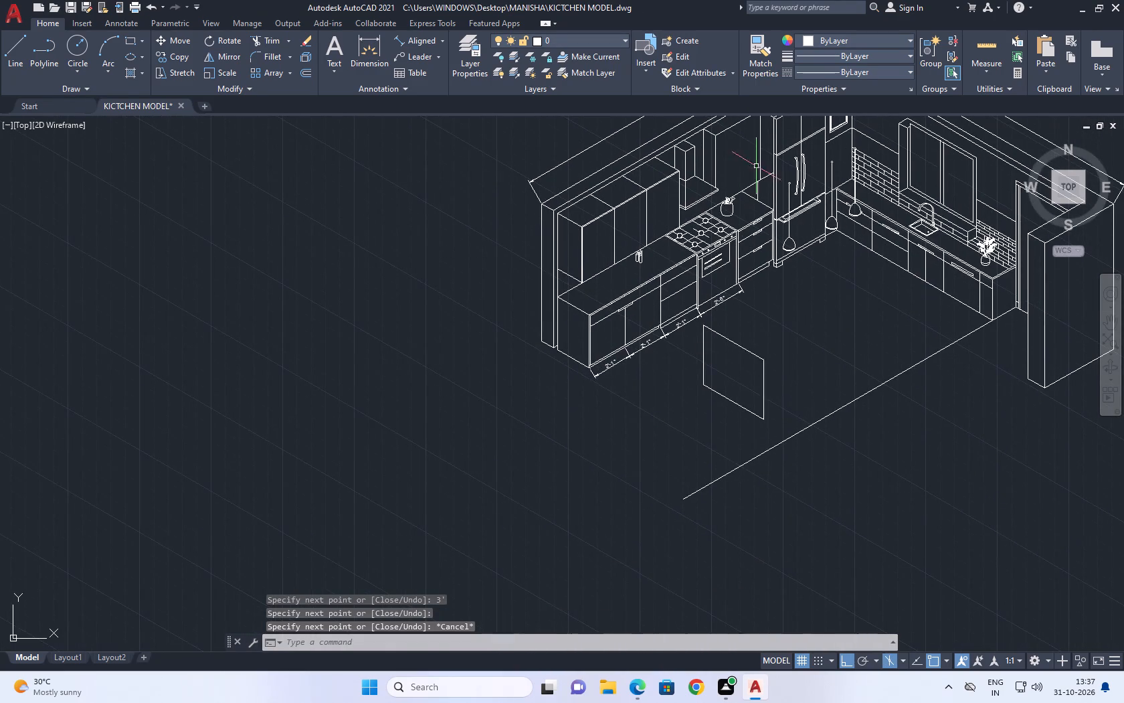
pyautogui.click(409, 40)
pyautogui.scroll(3, 755, 371)
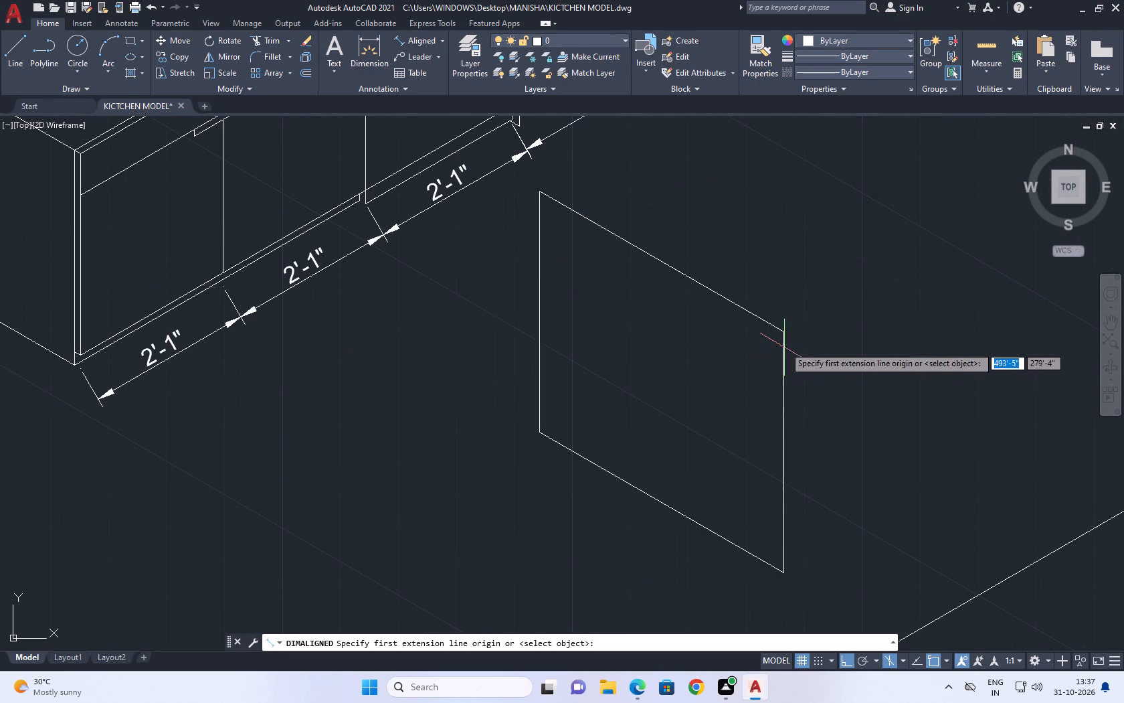
pyautogui.click(784, 334)
pyautogui.click(541, 191)
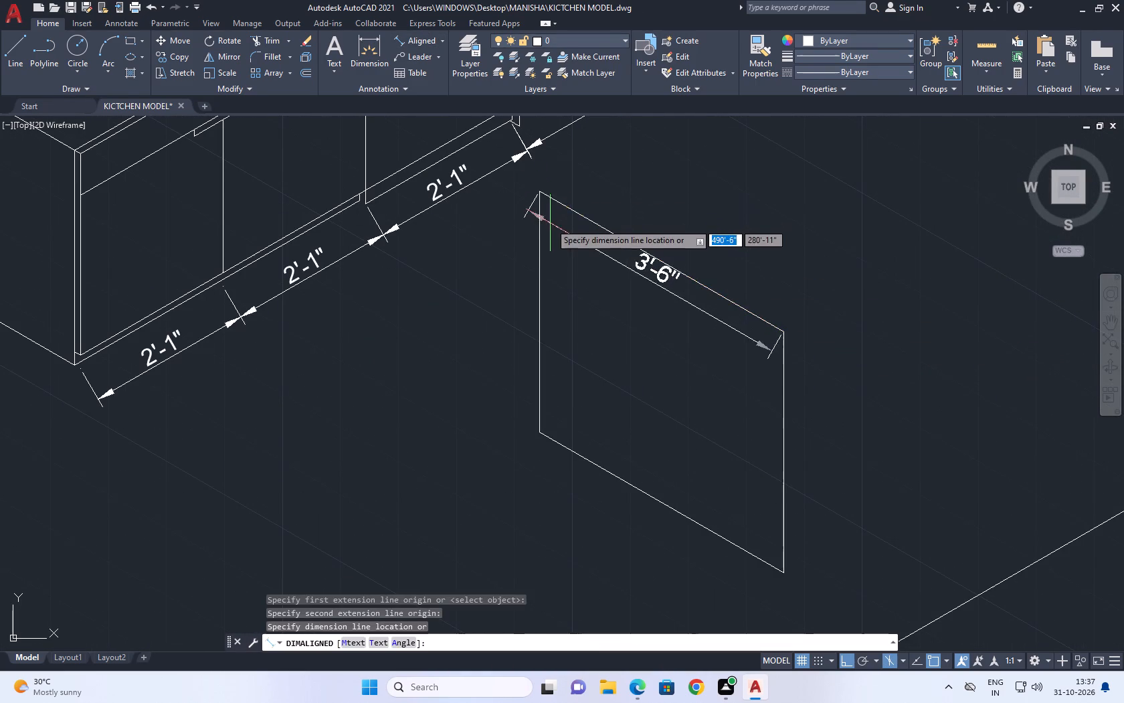
pyautogui.press('Escape')
# Draw an 8' line on the top isoplane from the end panel's upper front corner, parallel to the floor guide line.
pyautogui.moveTo(688, 330); pyautogui.dragTo(605, 446, button='middle')
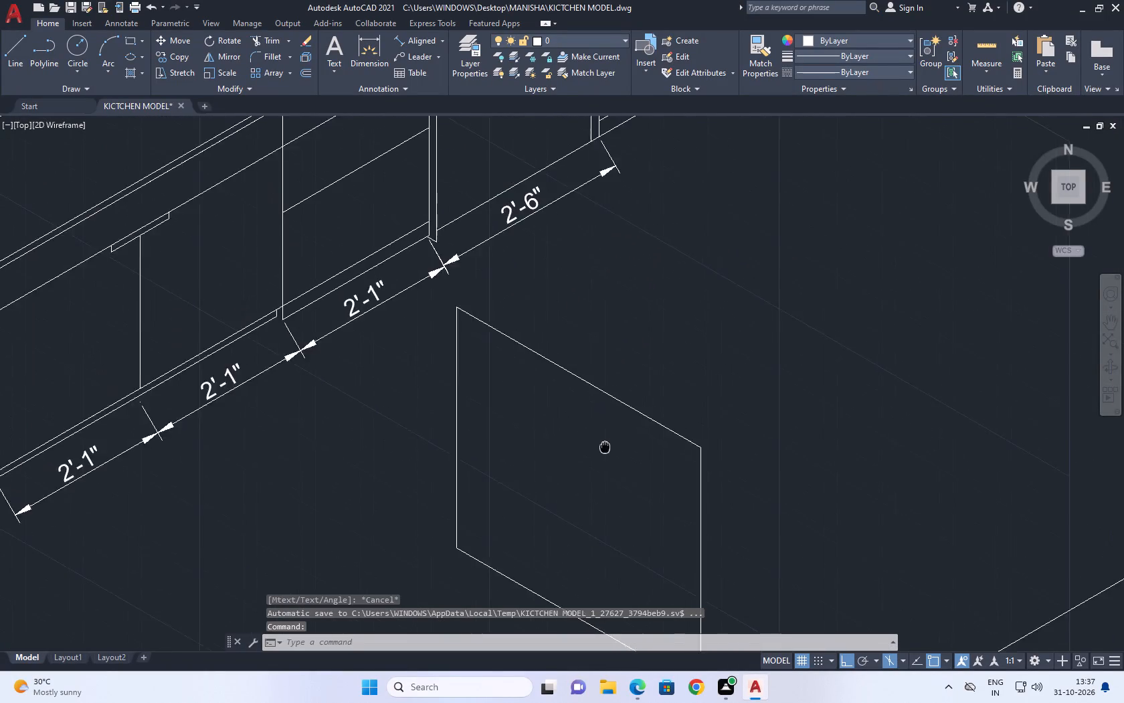
pyautogui.scroll(-1, 607, 449)
pyautogui.press('l')
pyautogui.press('space')
pyautogui.click(669, 449)
pyautogui.moveTo(849, 354); pyautogui.dragTo(848, 354, button='middle')
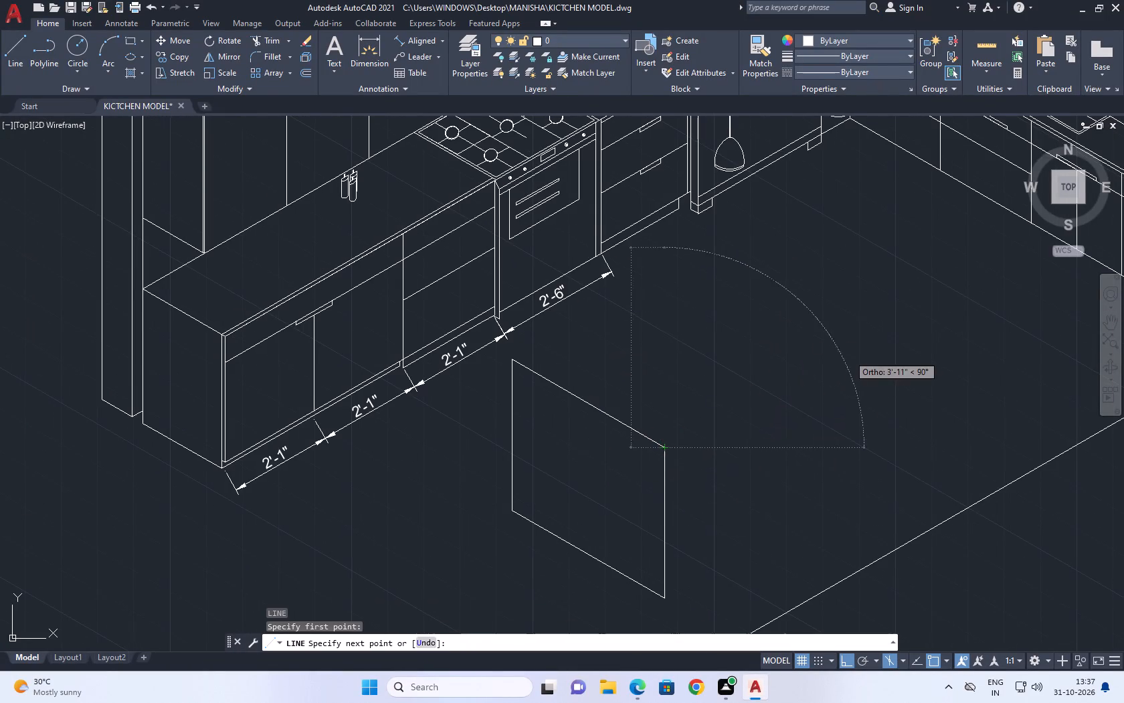
pyautogui.moveTo(848, 354); pyautogui.dragTo(718, 428, button='middle')
pyautogui.press('F5')
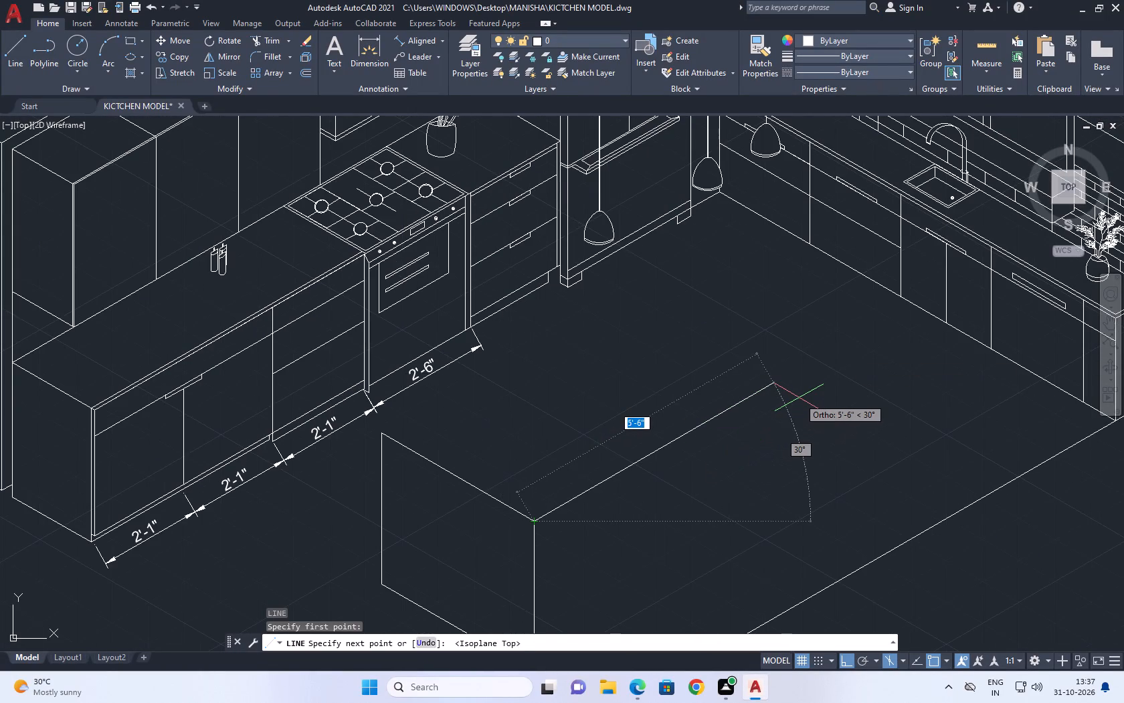
pyautogui.write("8'")
pyautogui.press('Return')
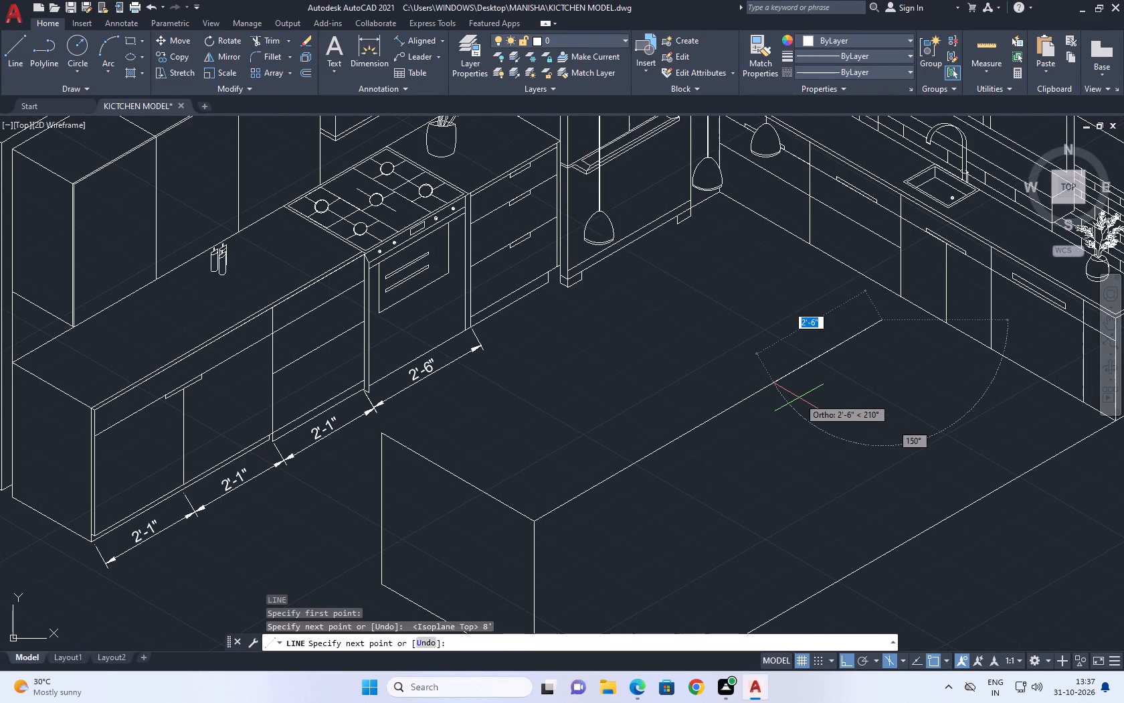
# On the right isoplane, continue with a 2'6" vertical line down and a bottom line back past the end panel's front vertical edge.
pyautogui.scroll(-1, 851, 422)
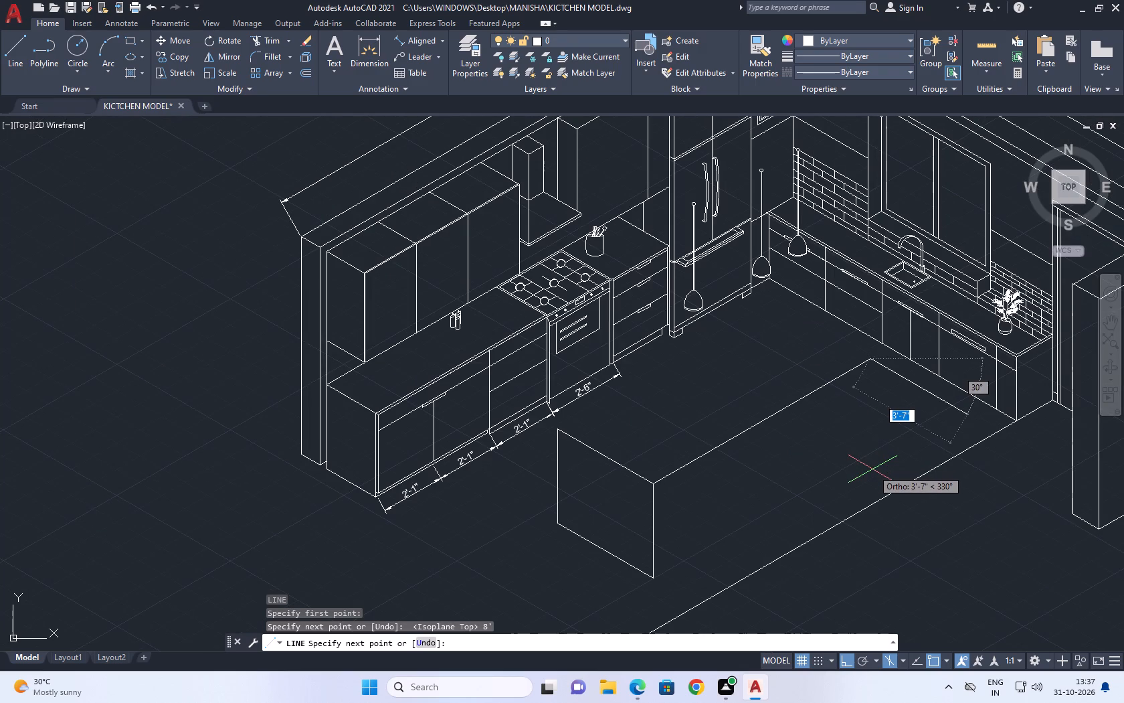
pyautogui.press('F5')
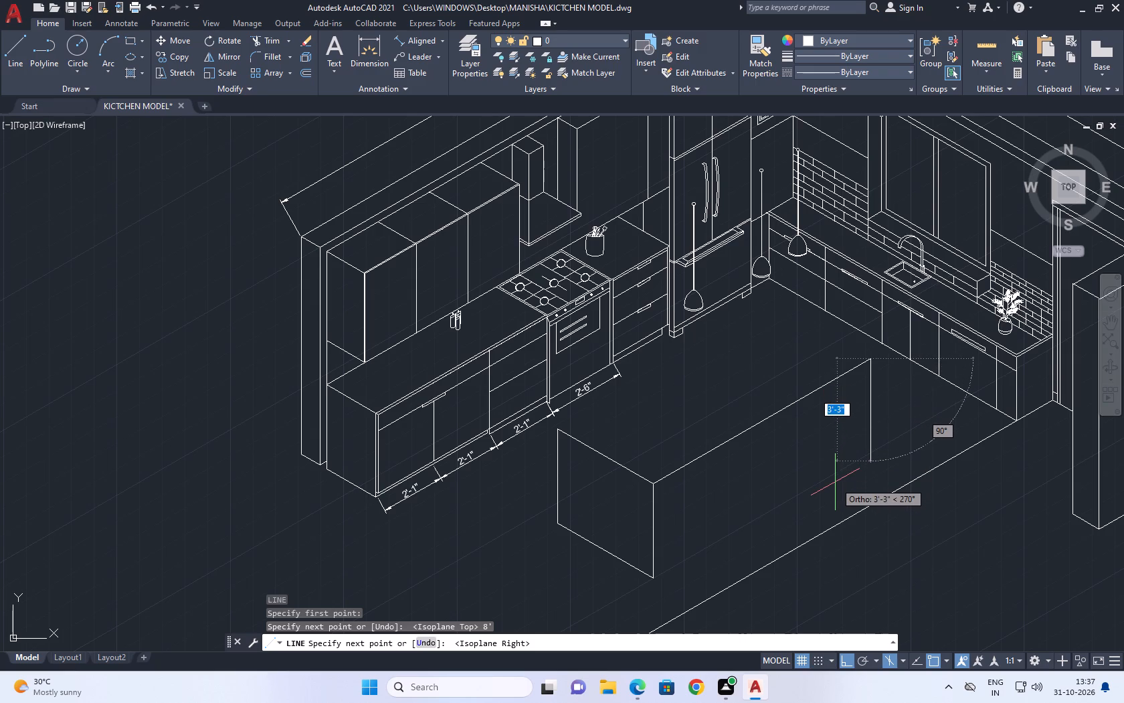
pyautogui.write("2'")
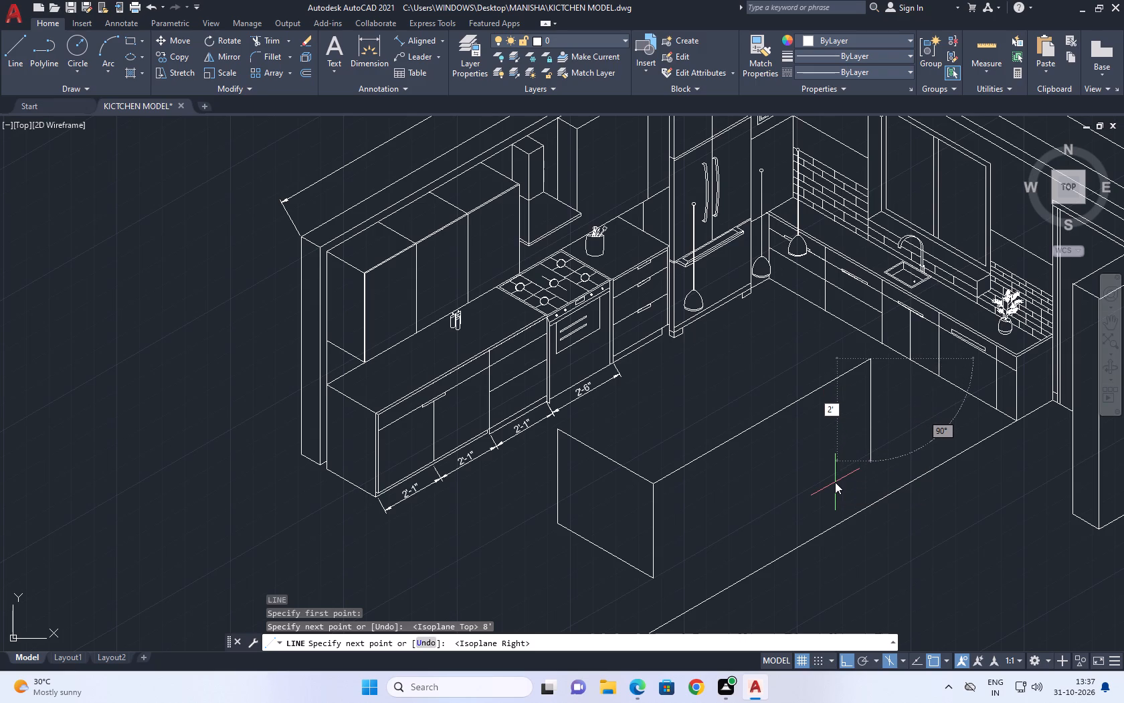
pyautogui.press('6')
pyautogui.press('Return')
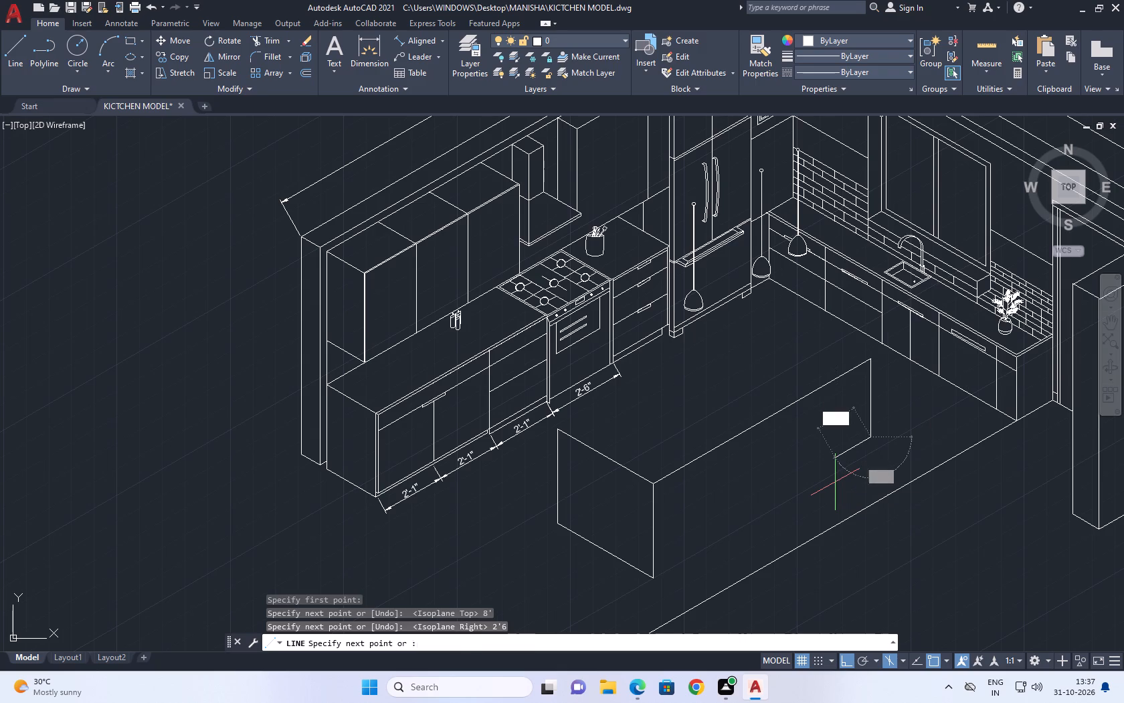
pyautogui.moveTo(638, 554); pyautogui.dragTo(689, 455, button='middle')
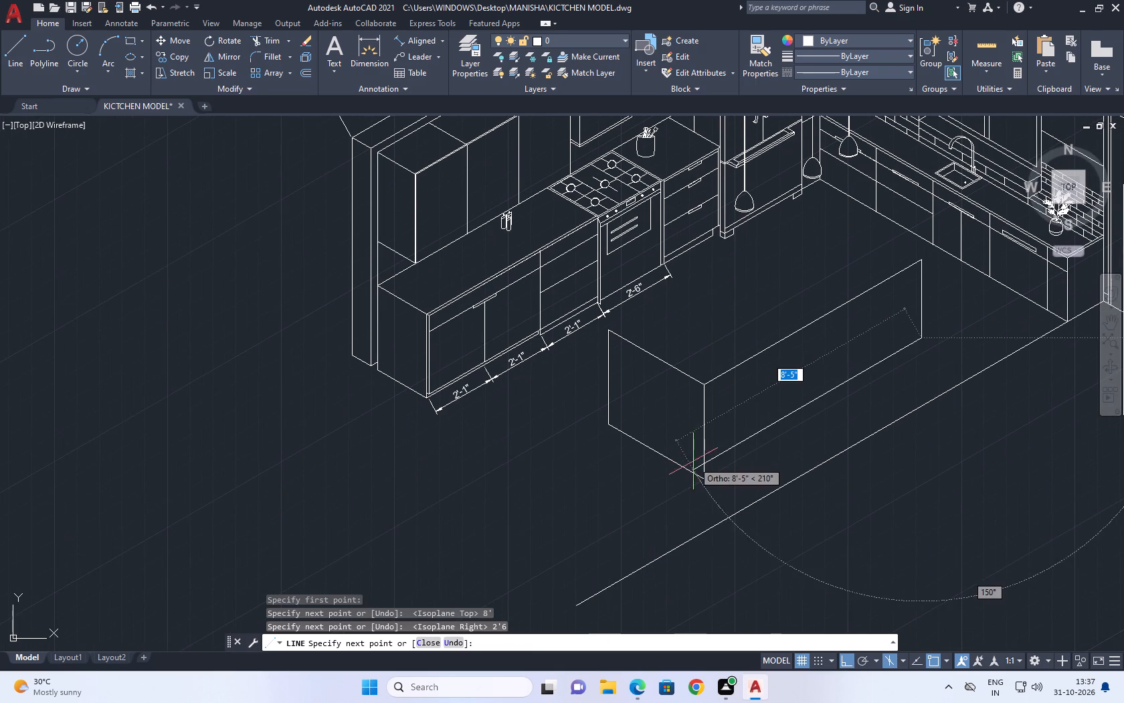
pyautogui.click(635, 479)
pyautogui.rightClick(658, 441)
pyautogui.click(688, 459)
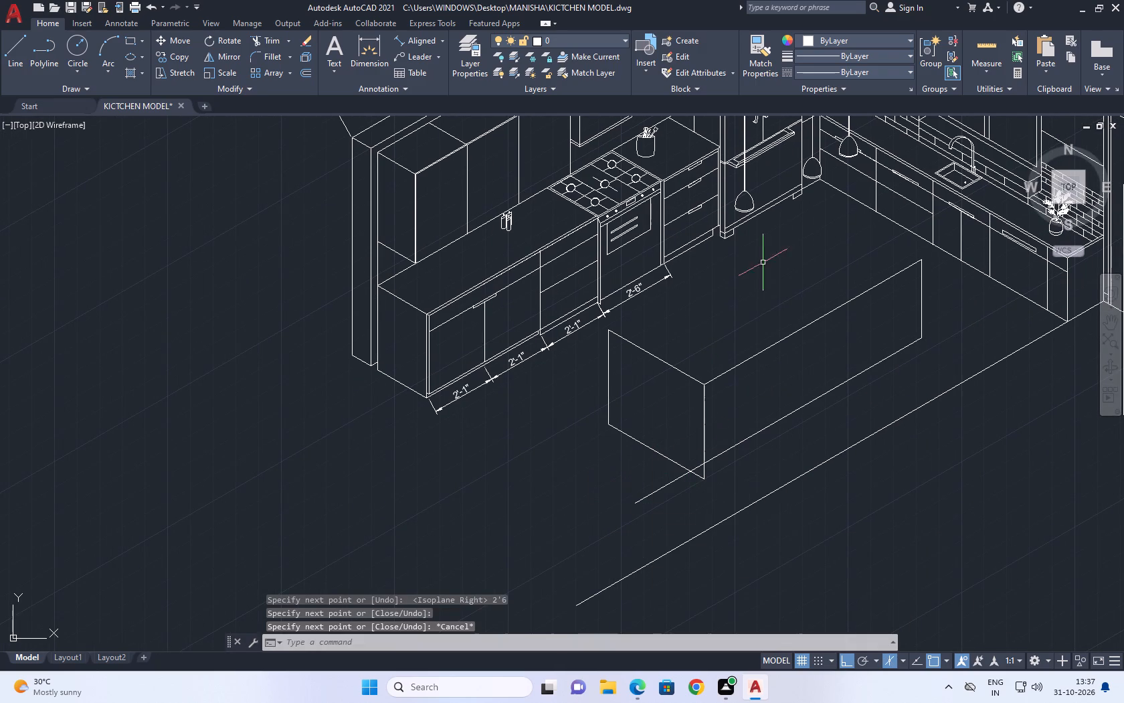
# On the left isoplane, draw a line about 5' long from the front face's bottom line back past the end panel's rear vertical edge.
pyautogui.click(7, 45)
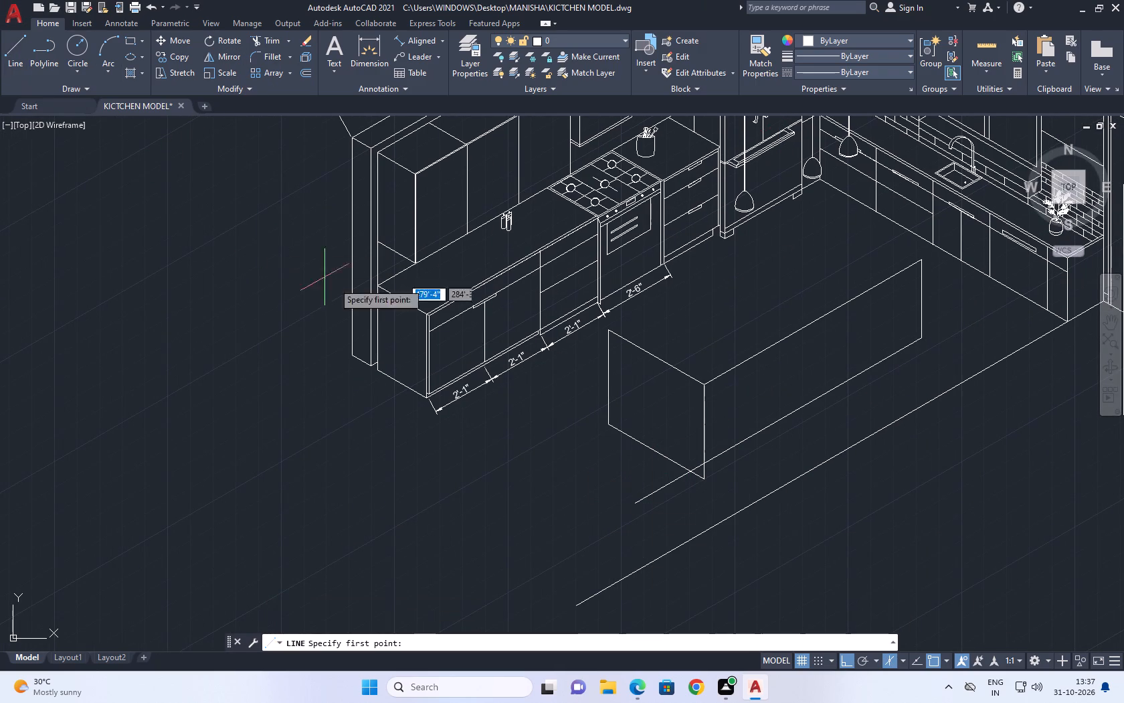
pyautogui.scroll(2, 646, 431)
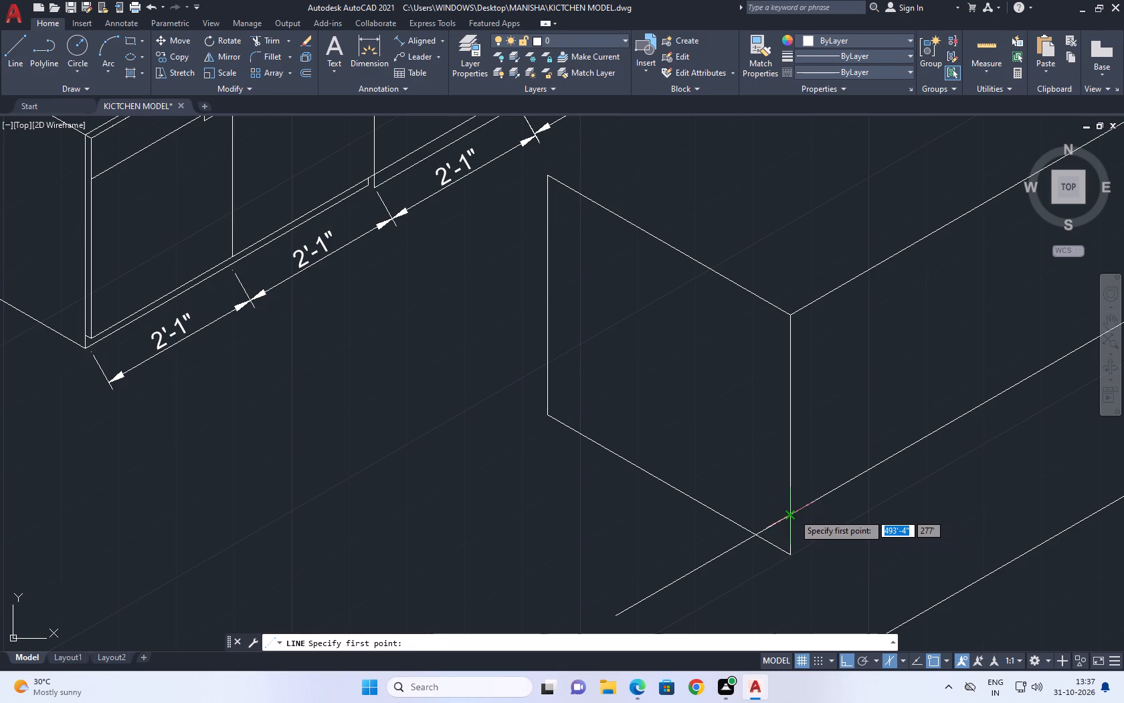
pyautogui.click(793, 514)
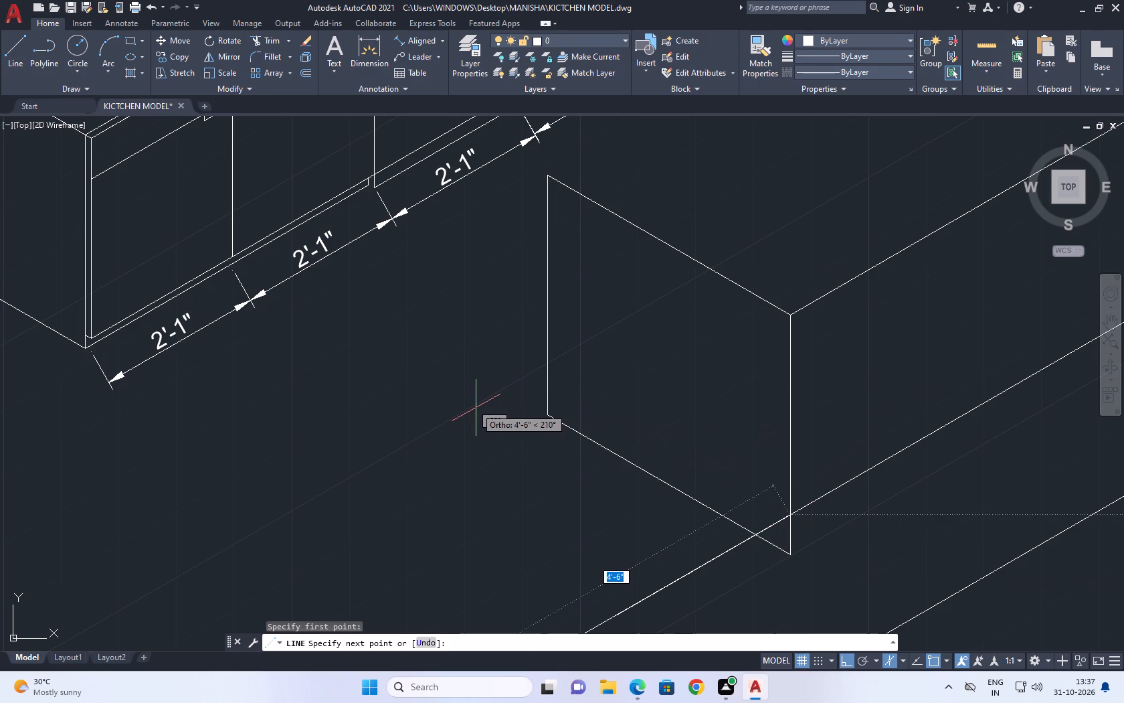
pyautogui.press('F5')
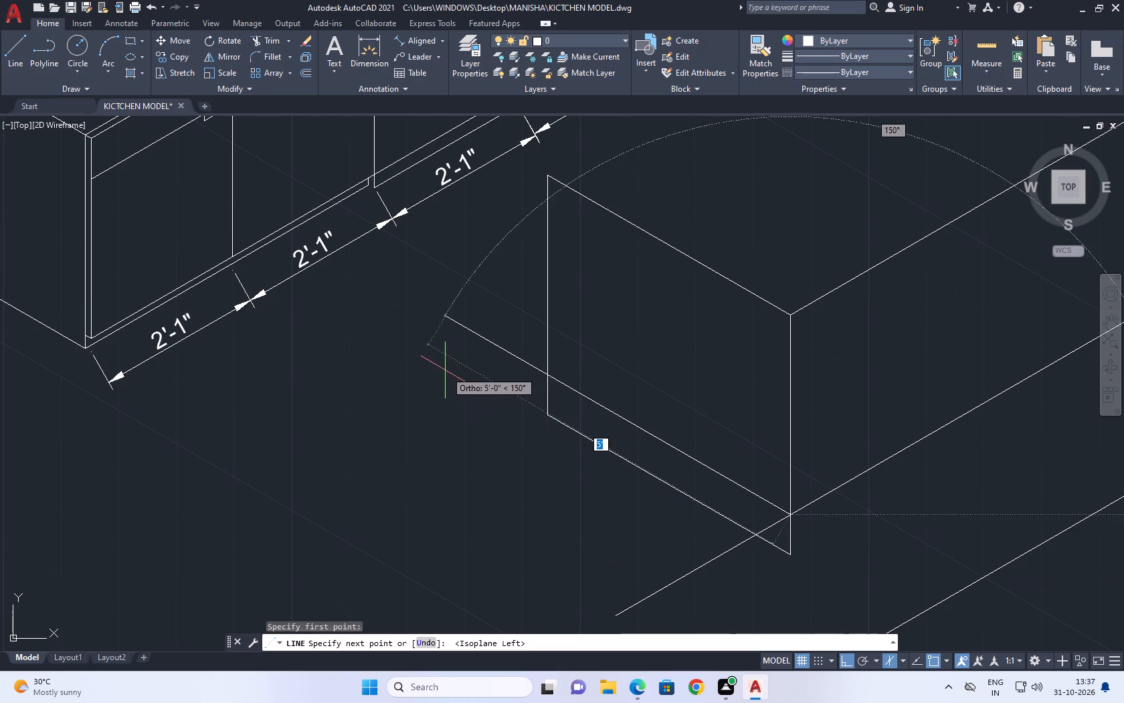
pyautogui.click(445, 370)
pyautogui.rightClick(484, 321)
pyautogui.click(518, 347)
# Trim away the end panel's old bottom edge and the line ends extending beyond the island's new front bottom corner.
pyautogui.moveTo(629, 361); pyautogui.dragTo(617, 361, button='middle')
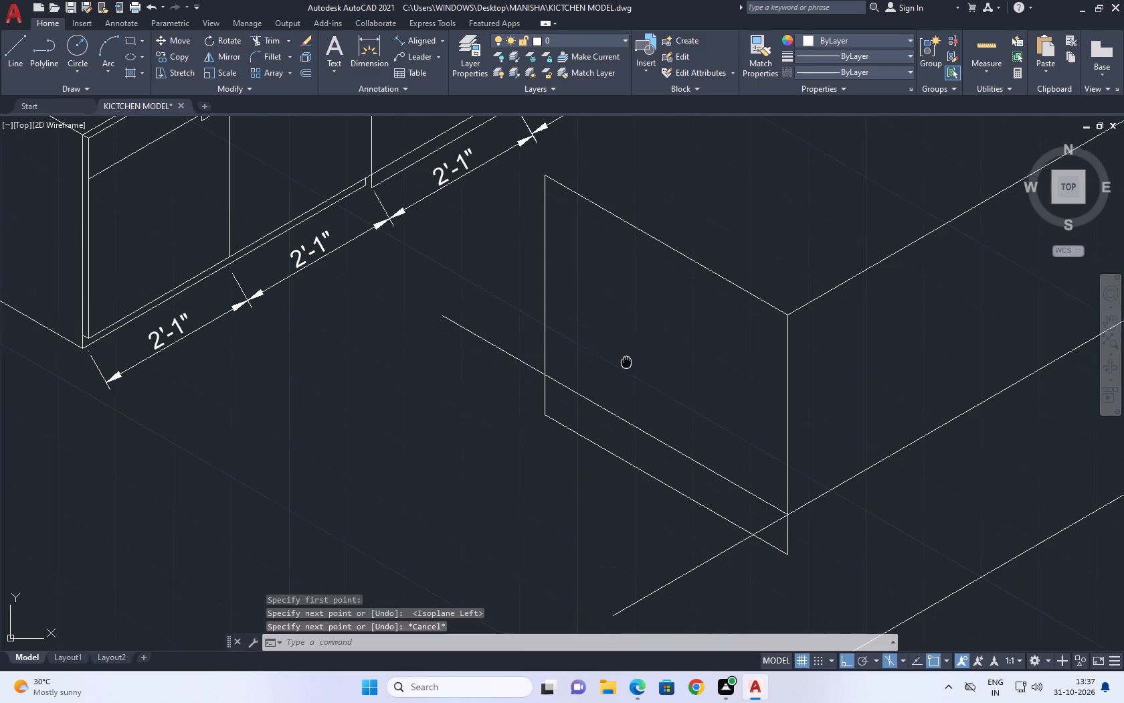
pyautogui.moveTo(617, 361); pyautogui.dragTo(509, 371, button='middle')
pyautogui.moveTo(494, 372); pyautogui.dragTo(557, 390, button='middle')
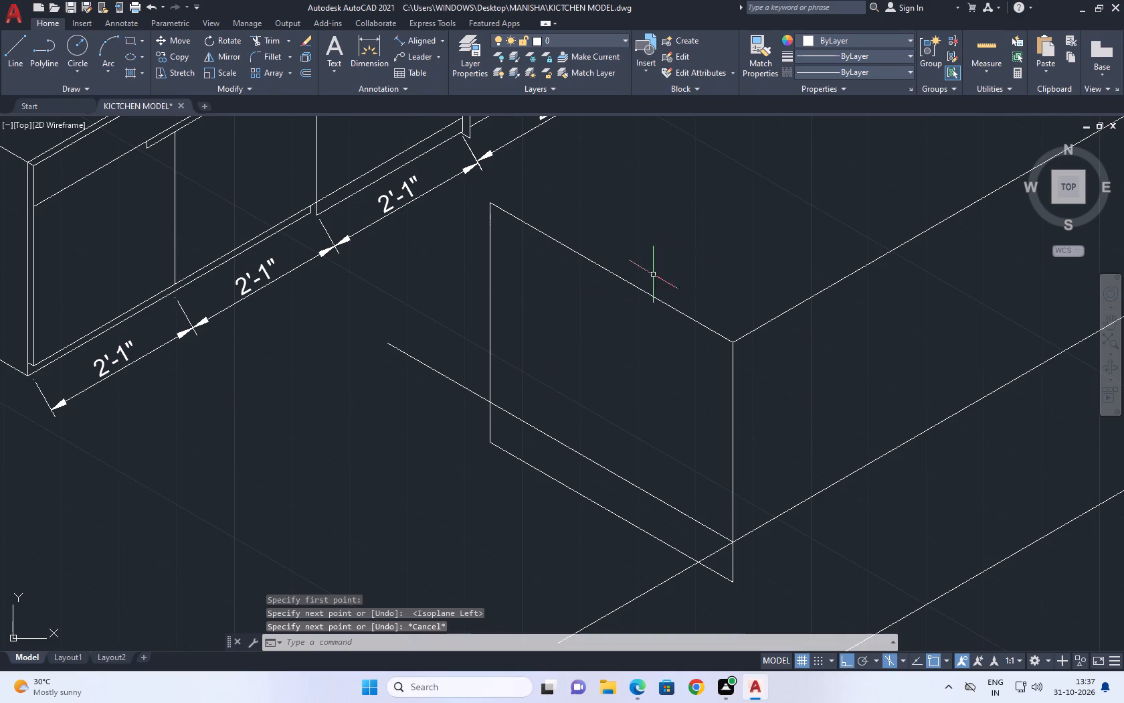
pyautogui.moveTo(606, 432); pyautogui.dragTo(628, 372, button='middle')
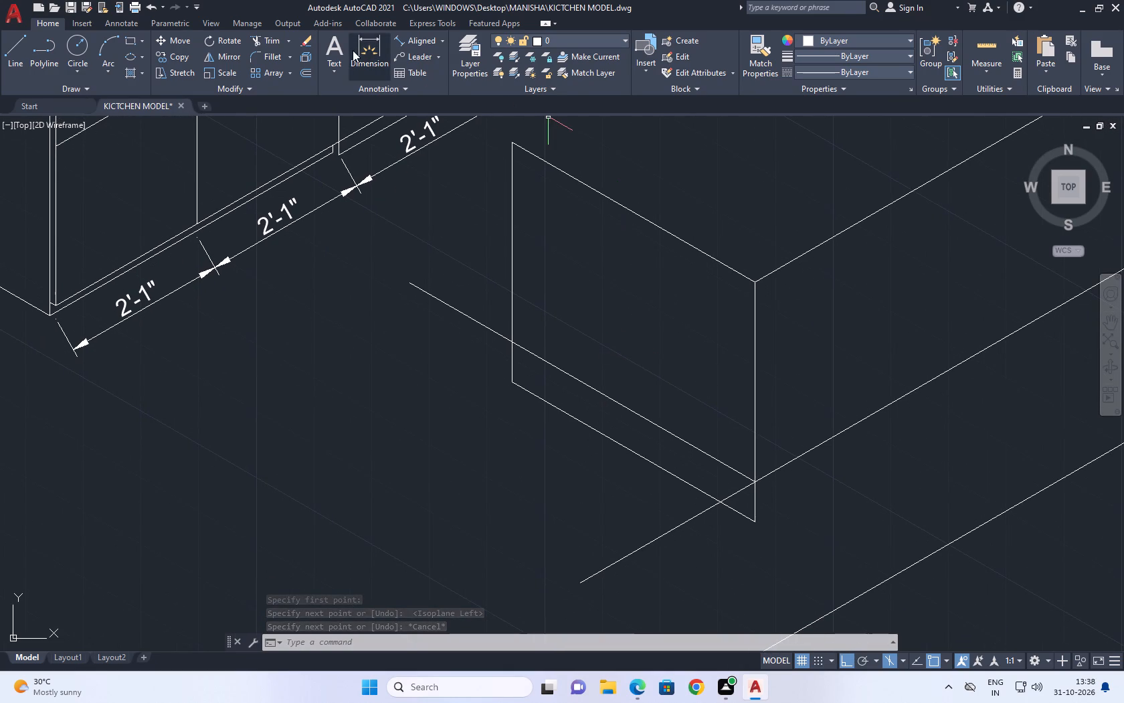
pyautogui.click(272, 44)
pyautogui.moveTo(416, 226); pyautogui.dragTo(484, 236, button='middle')
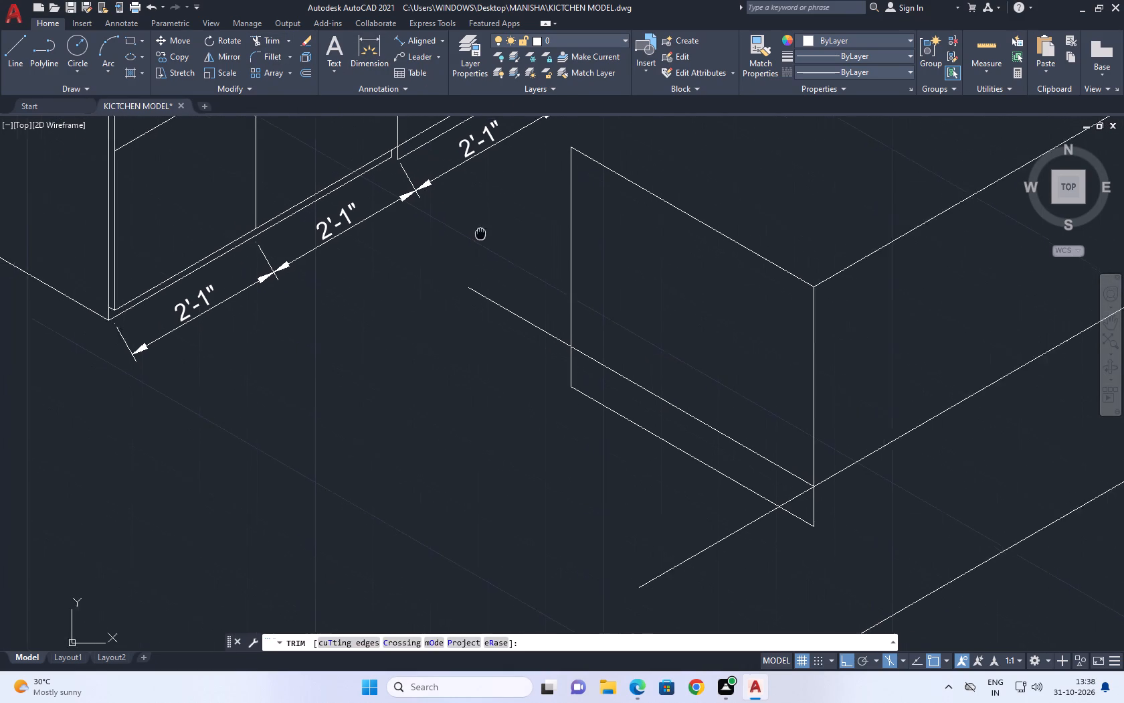
pyautogui.moveTo(484, 236); pyautogui.dragTo(490, 244, button='middle')
pyautogui.moveTo(584, 315); pyautogui.dragTo(569, 270, button='middle')
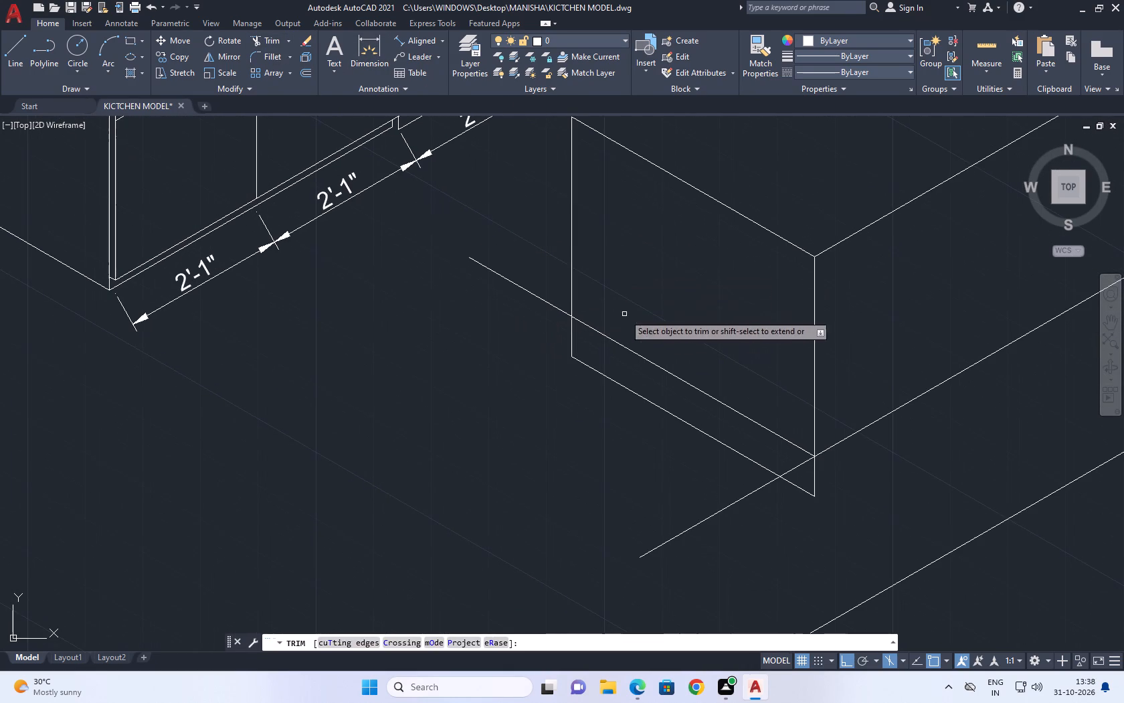
pyautogui.click(833, 477)
pyautogui.click(761, 473)
pyautogui.click(810, 487)
pyautogui.click(772, 493)
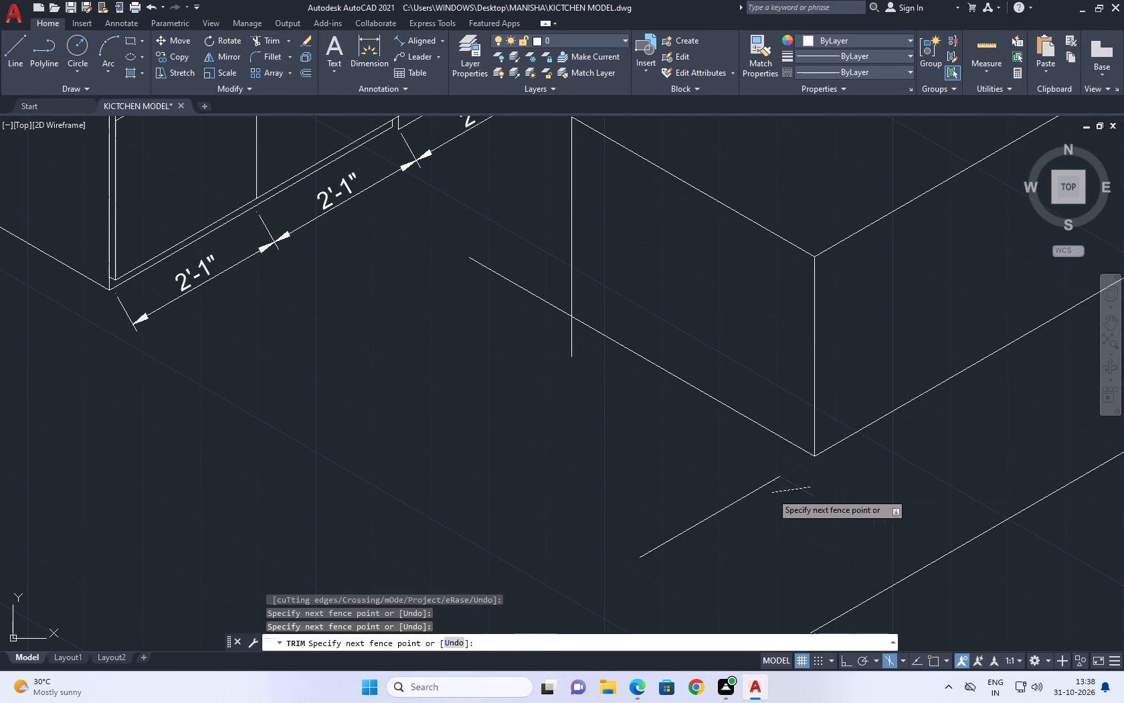
pyautogui.click(775, 487)
pyautogui.moveTo(735, 481); pyautogui.dragTo(725, 477)
# Trim the rear vertical edge and the new bottom line where they overshoot the end panel's rear bottom corner.
pyautogui.click(559, 335)
pyautogui.moveTo(591, 345); pyautogui.dragTo(605, 352)
pyautogui.moveTo(523, 272); pyautogui.dragTo(526, 265)
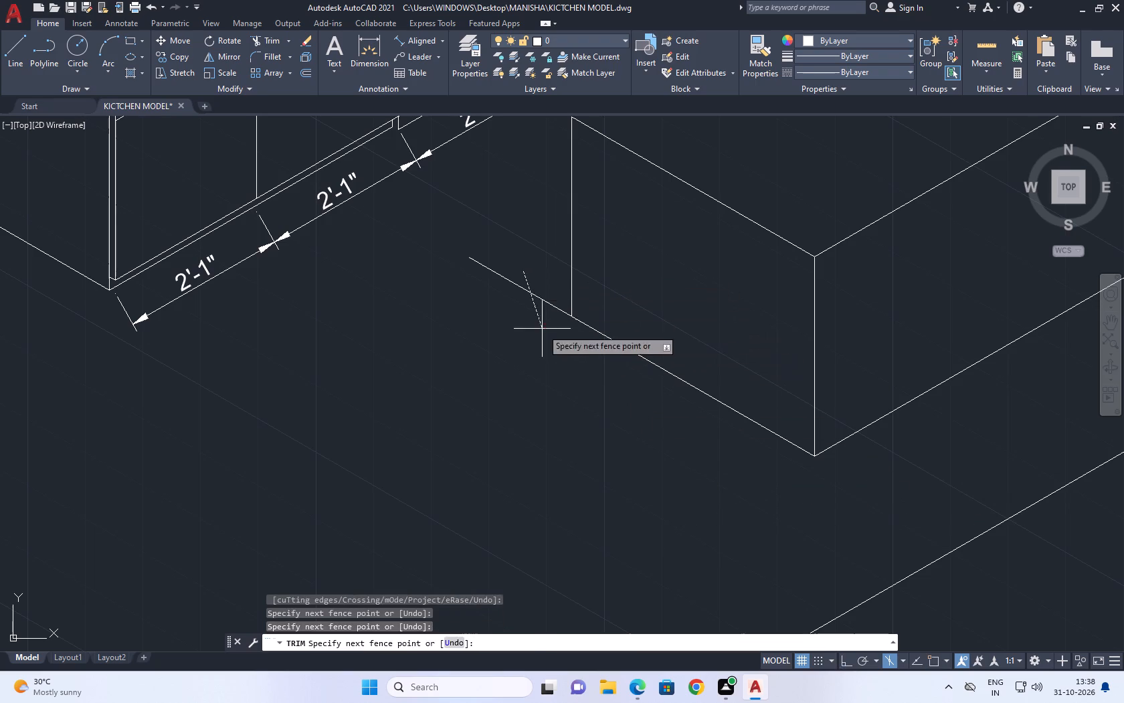
pyautogui.click(542, 331)
pyautogui.moveTo(656, 307); pyautogui.dragTo(462, 375, button='middle')
pyautogui.scroll(-1, 543, 346)
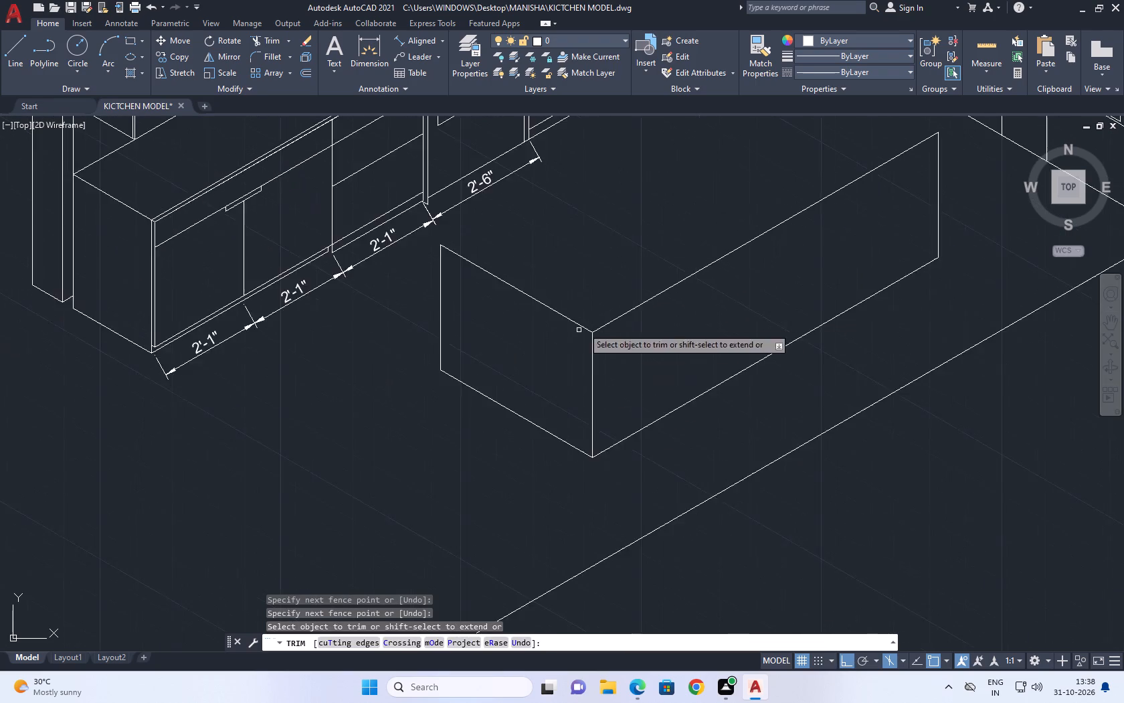
pyautogui.moveTo(593, 323); pyautogui.dragTo(458, 350, button='middle')
pyautogui.moveTo(546, 337); pyautogui.dragTo(537, 384, button='middle')
pyautogui.rightClick(582, 289)
pyautogui.click(632, 312)
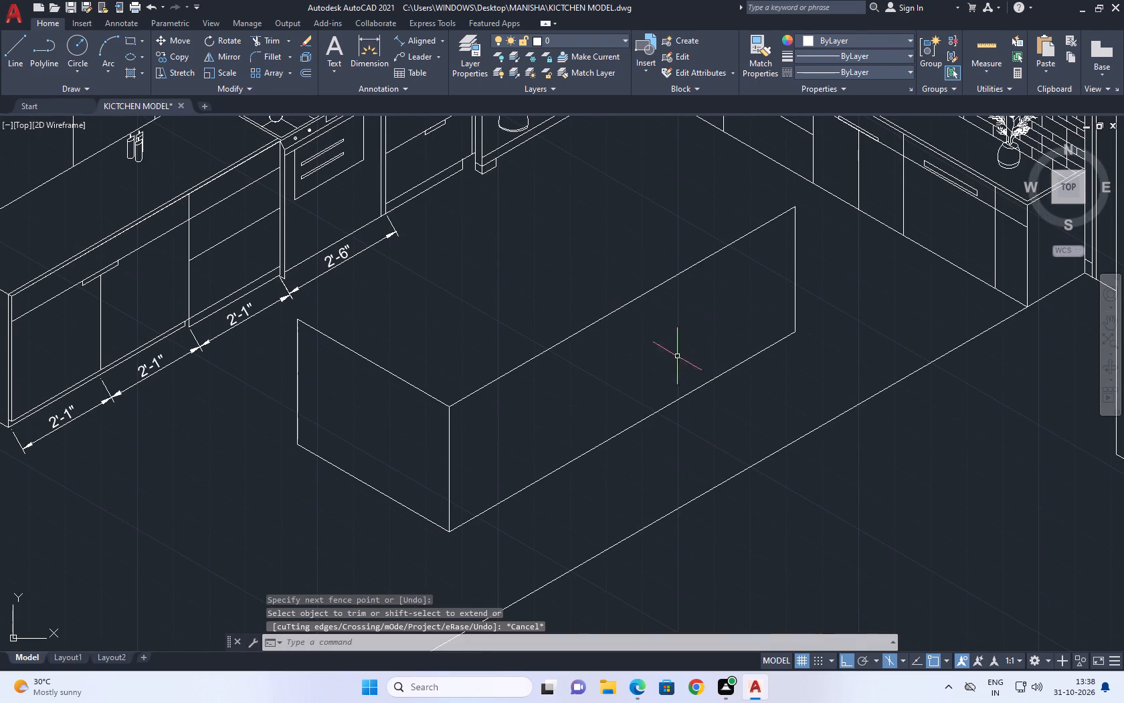
# Move the island's long front bottom line partway up the front corner's vertical edge.
pyautogui.moveTo(663, 357); pyautogui.dragTo(668, 376, button='middle')
pyautogui.moveTo(670, 460); pyautogui.dragTo(663, 447)
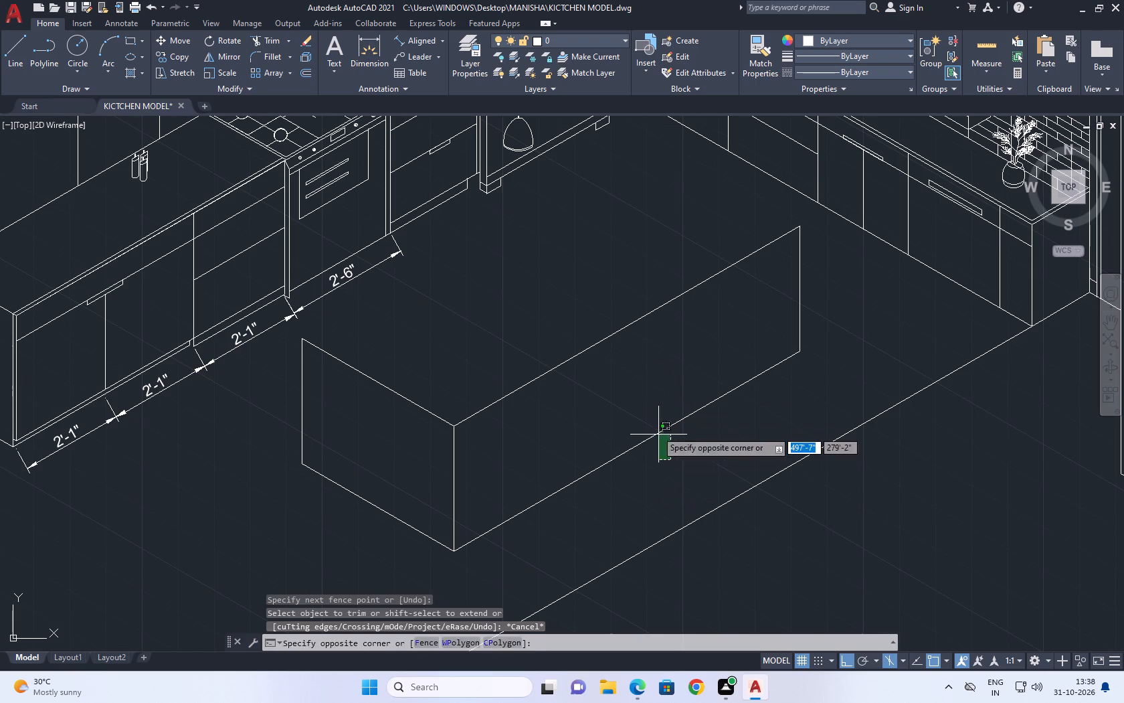
pyautogui.moveTo(644, 406); pyautogui.dragTo(642, 400)
pyautogui.moveTo(758, 341); pyautogui.dragTo(731, 388, button='middle')
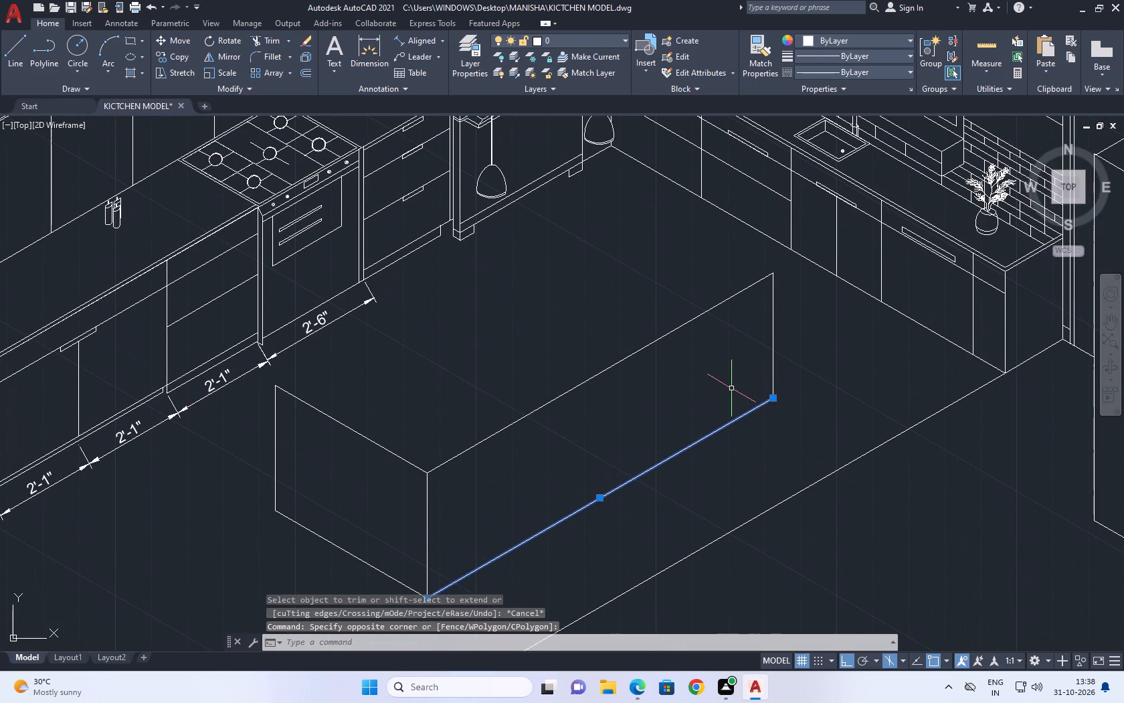
pyautogui.click(183, 42)
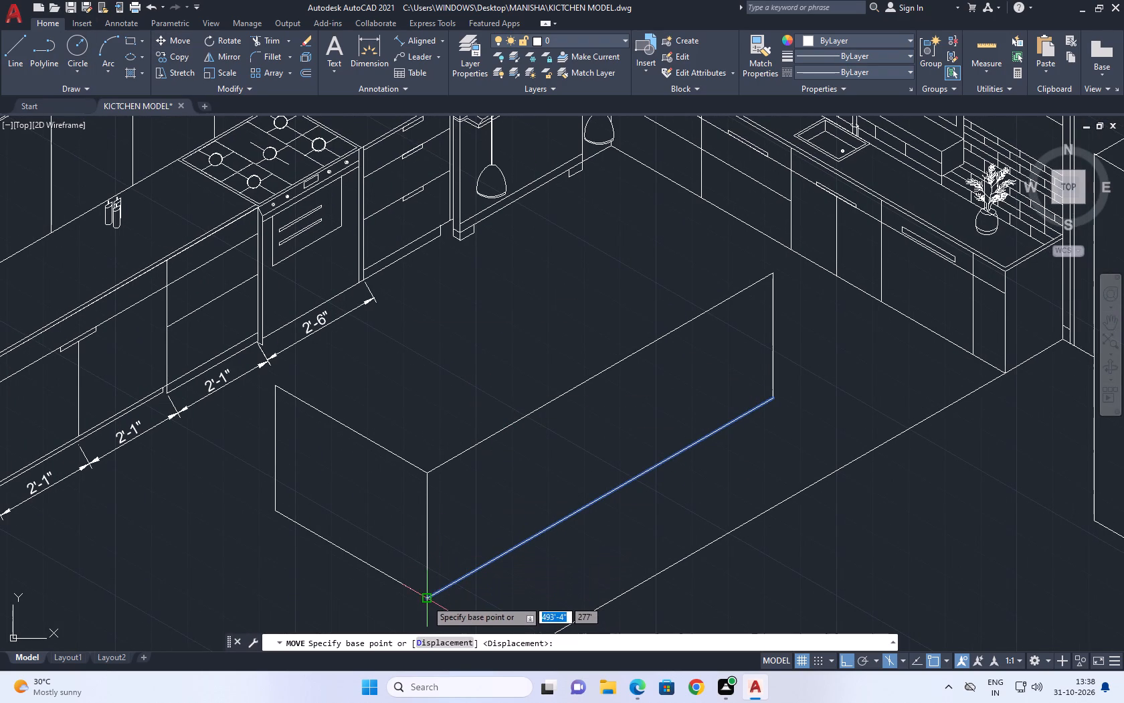
pyautogui.click(428, 596)
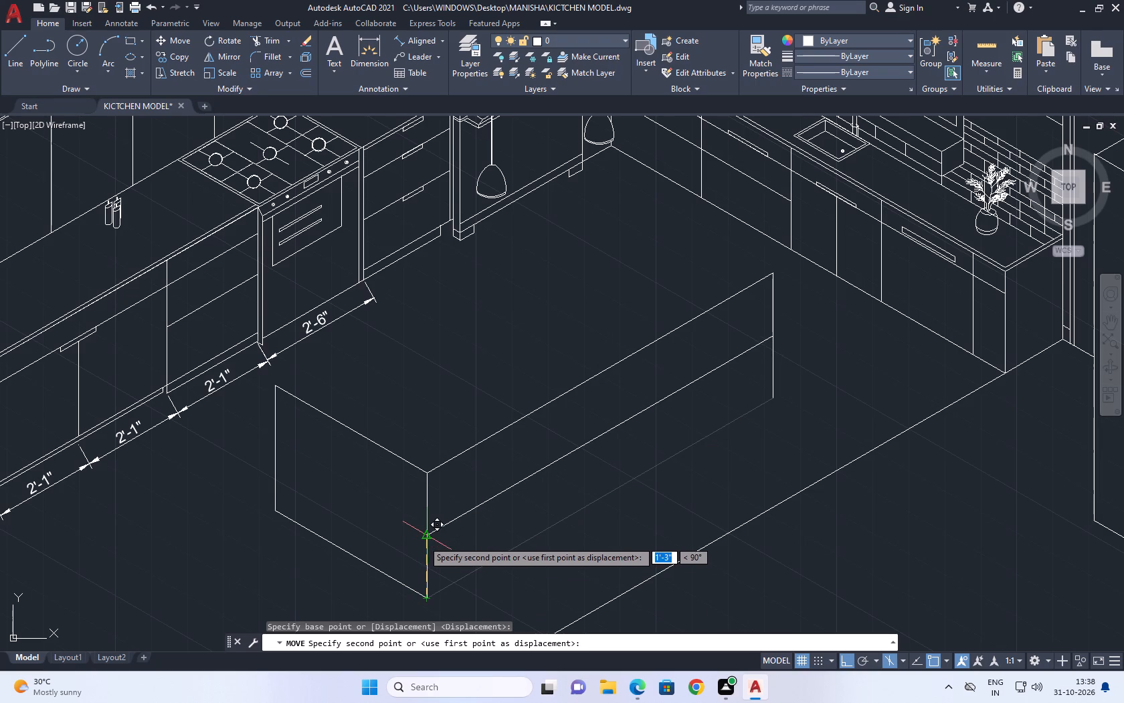
pyautogui.click(426, 558)
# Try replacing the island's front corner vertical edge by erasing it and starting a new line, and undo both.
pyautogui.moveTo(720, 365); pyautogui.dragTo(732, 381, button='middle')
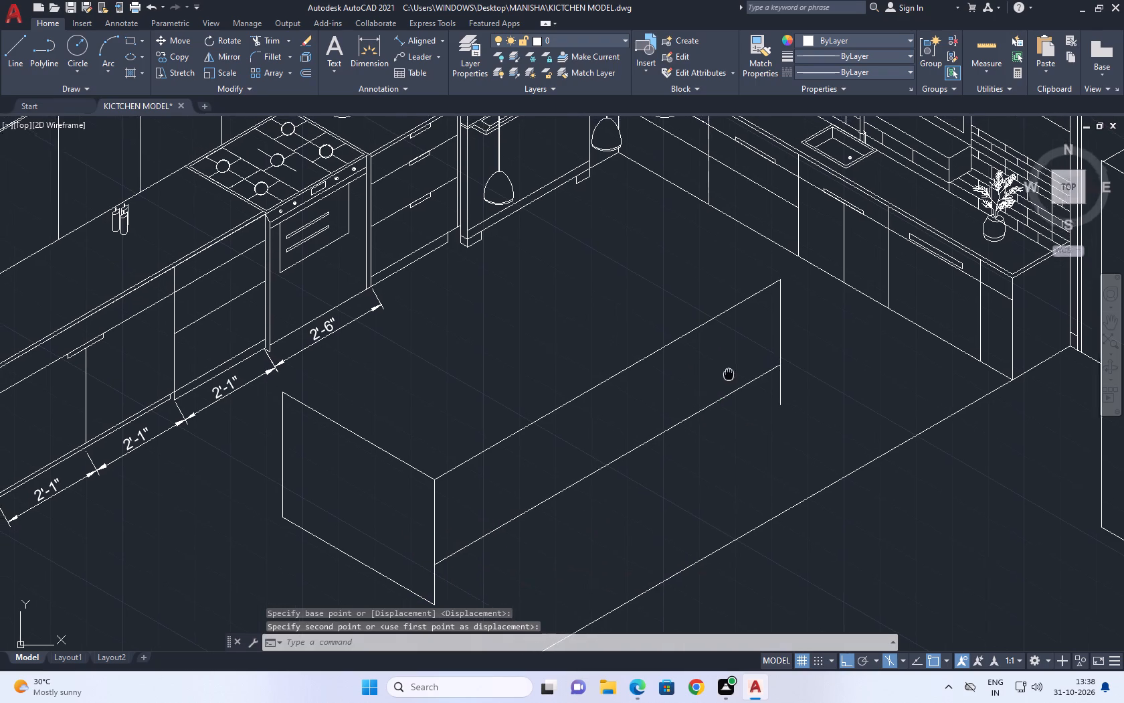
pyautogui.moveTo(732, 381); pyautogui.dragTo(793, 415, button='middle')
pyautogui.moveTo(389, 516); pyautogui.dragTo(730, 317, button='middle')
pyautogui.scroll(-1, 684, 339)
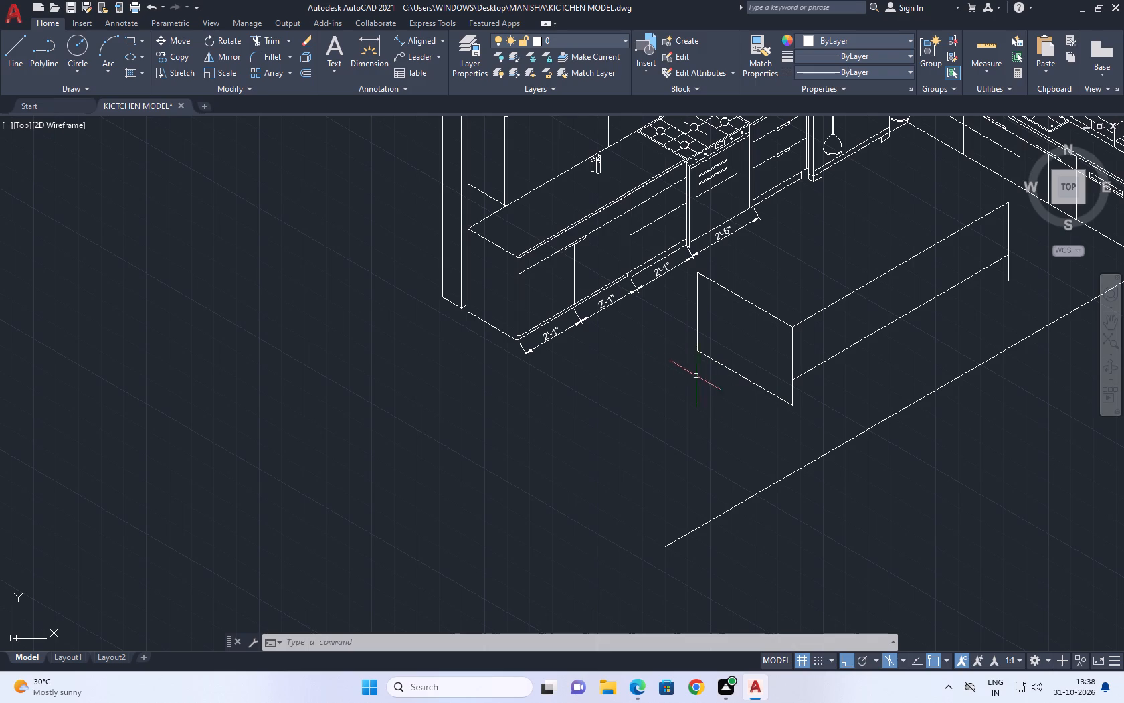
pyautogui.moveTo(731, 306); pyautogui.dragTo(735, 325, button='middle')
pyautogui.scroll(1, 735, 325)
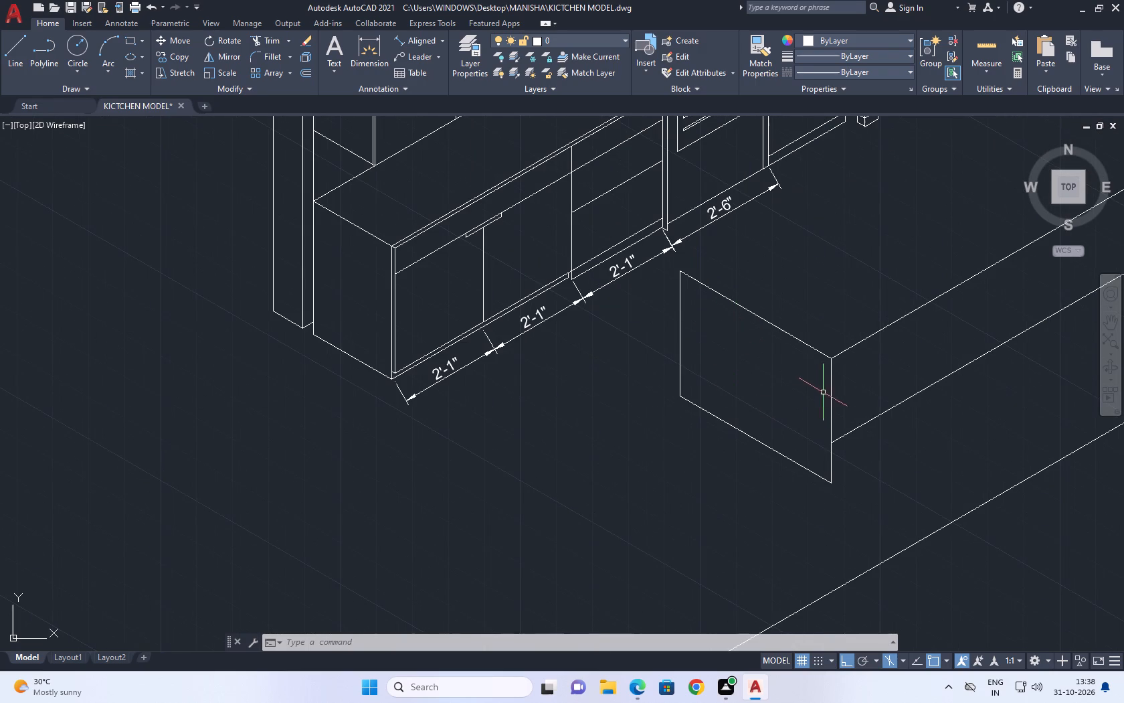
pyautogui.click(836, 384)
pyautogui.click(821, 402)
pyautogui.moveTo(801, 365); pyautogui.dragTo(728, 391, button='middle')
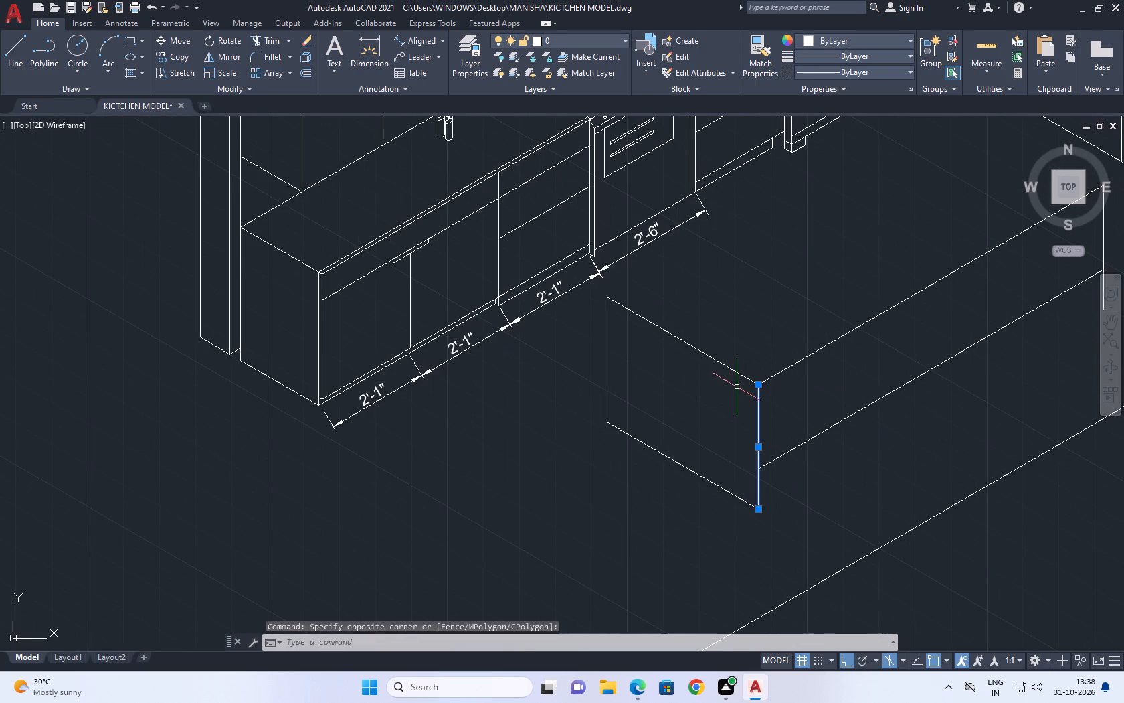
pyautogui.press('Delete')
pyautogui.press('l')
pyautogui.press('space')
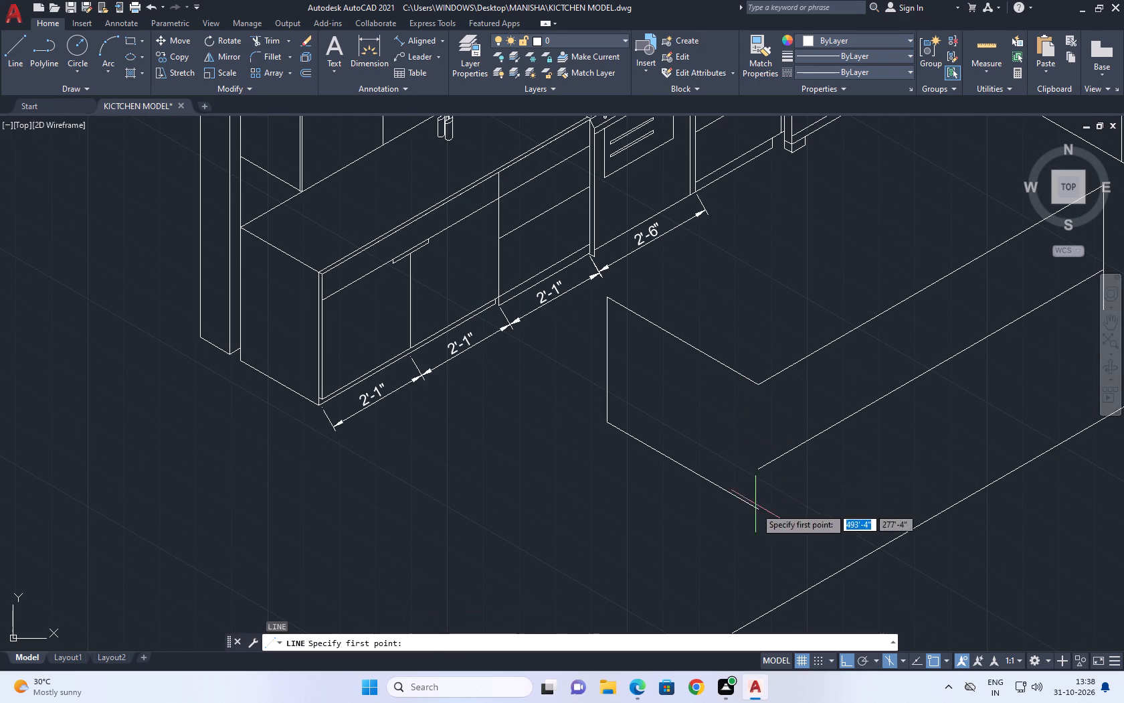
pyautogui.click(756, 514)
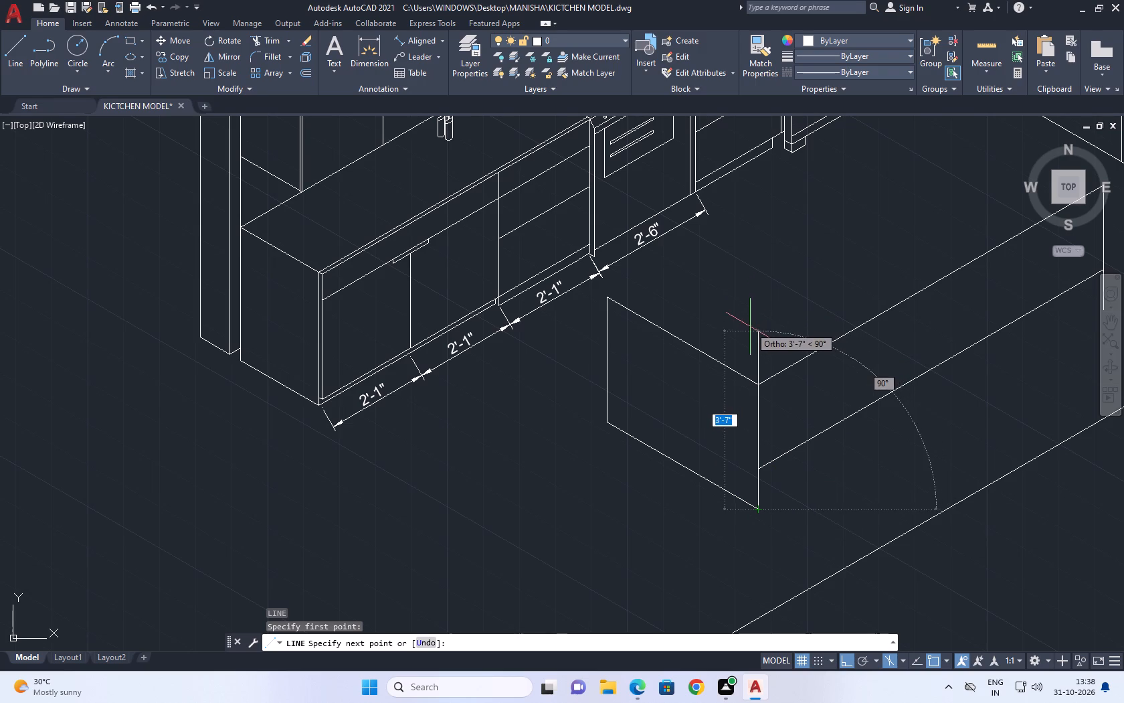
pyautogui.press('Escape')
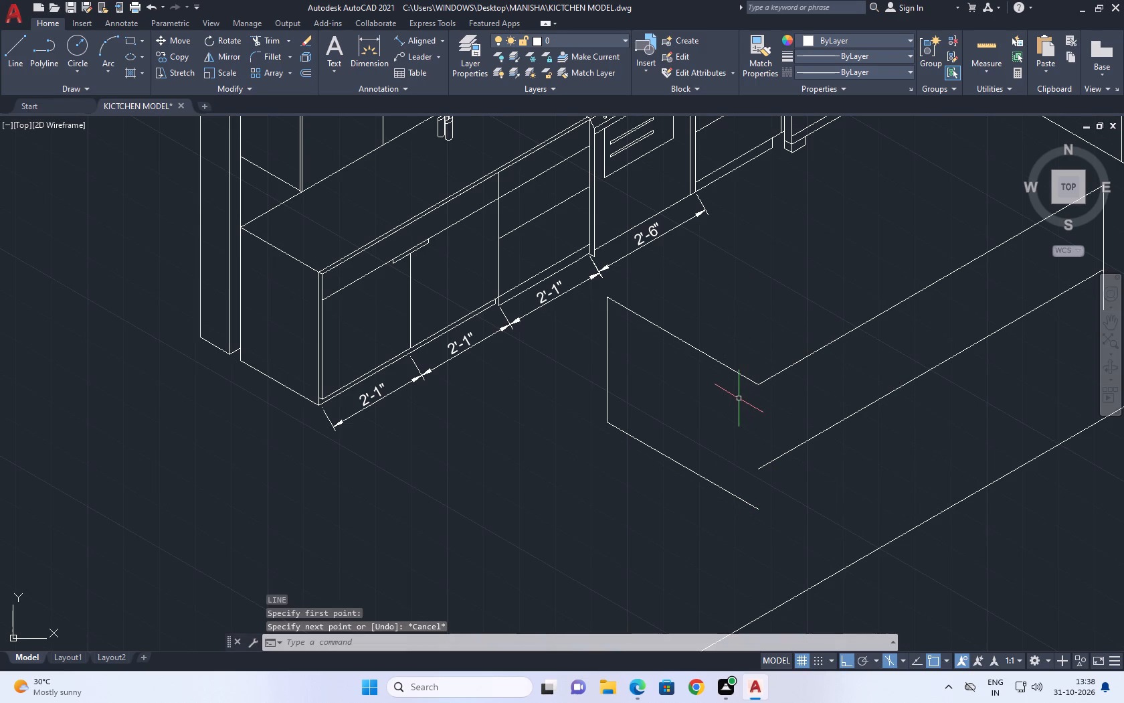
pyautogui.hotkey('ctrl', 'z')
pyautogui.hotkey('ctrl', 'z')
# On the top isoplane, draw an 8' line from the end panel's upper rear corner and close it to the front face's far upper corner.
pyautogui.moveTo(777, 324); pyautogui.dragTo(712, 447, button='middle')
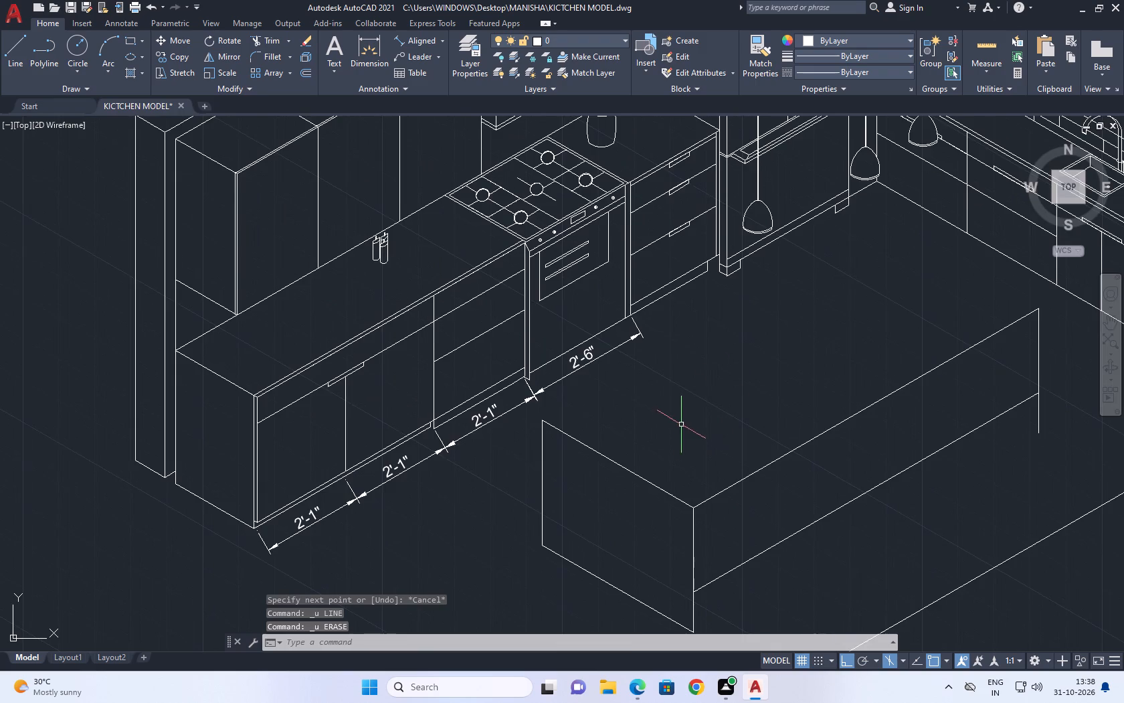
pyautogui.moveTo(714, 382); pyautogui.dragTo(651, 394, button='middle')
pyautogui.press('l')
pyautogui.press('space')
pyautogui.moveTo(702, 365); pyautogui.dragTo(660, 392, button='middle')
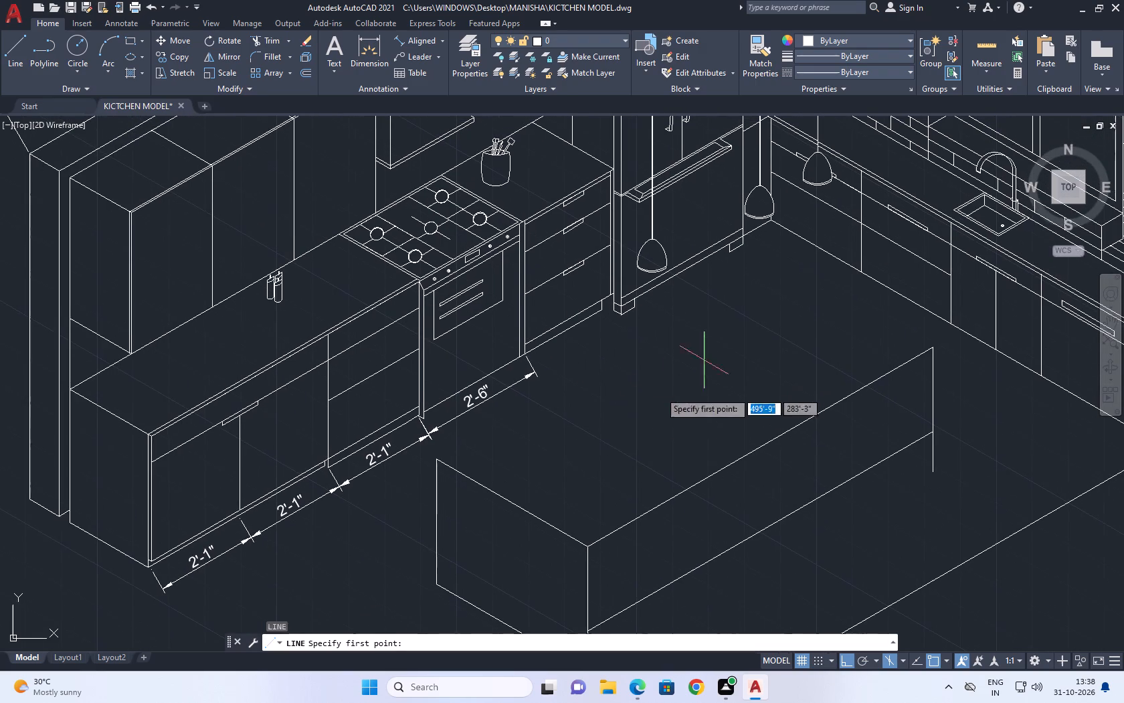
pyautogui.moveTo(438, 459); pyautogui.dragTo(445, 459)
pyautogui.moveTo(739, 314); pyautogui.dragTo(704, 354, button='middle')
pyautogui.press('F5')
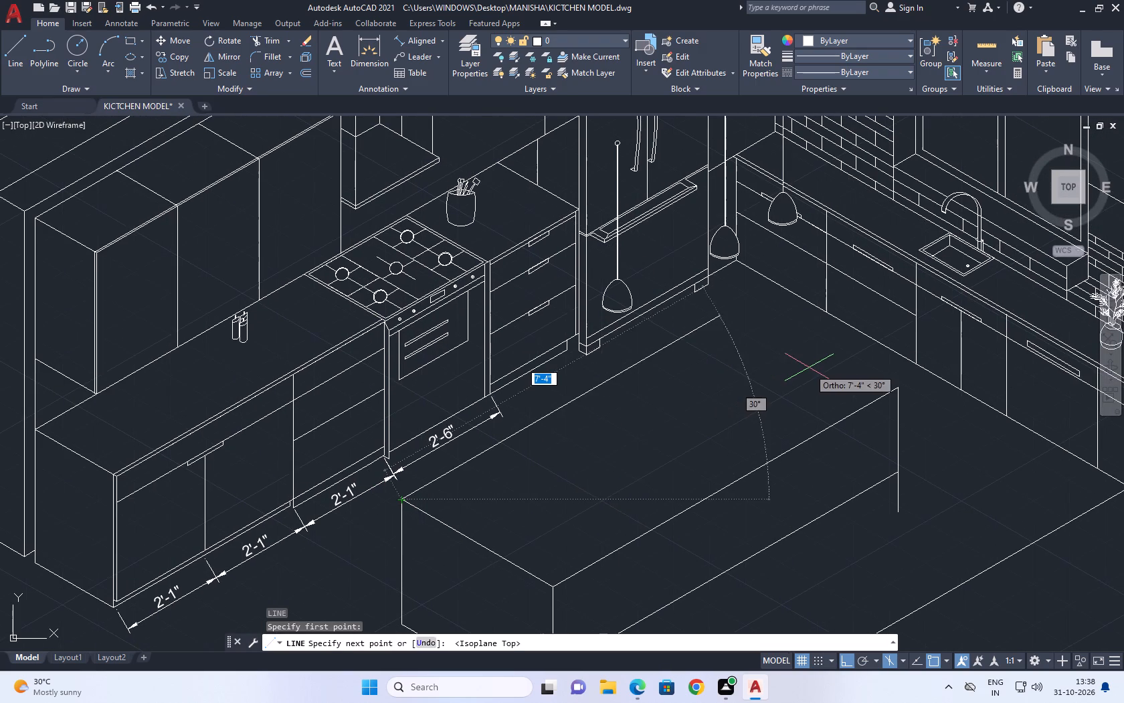
pyautogui.press('8')
pyautogui.press("'")
pyautogui.press('Return')
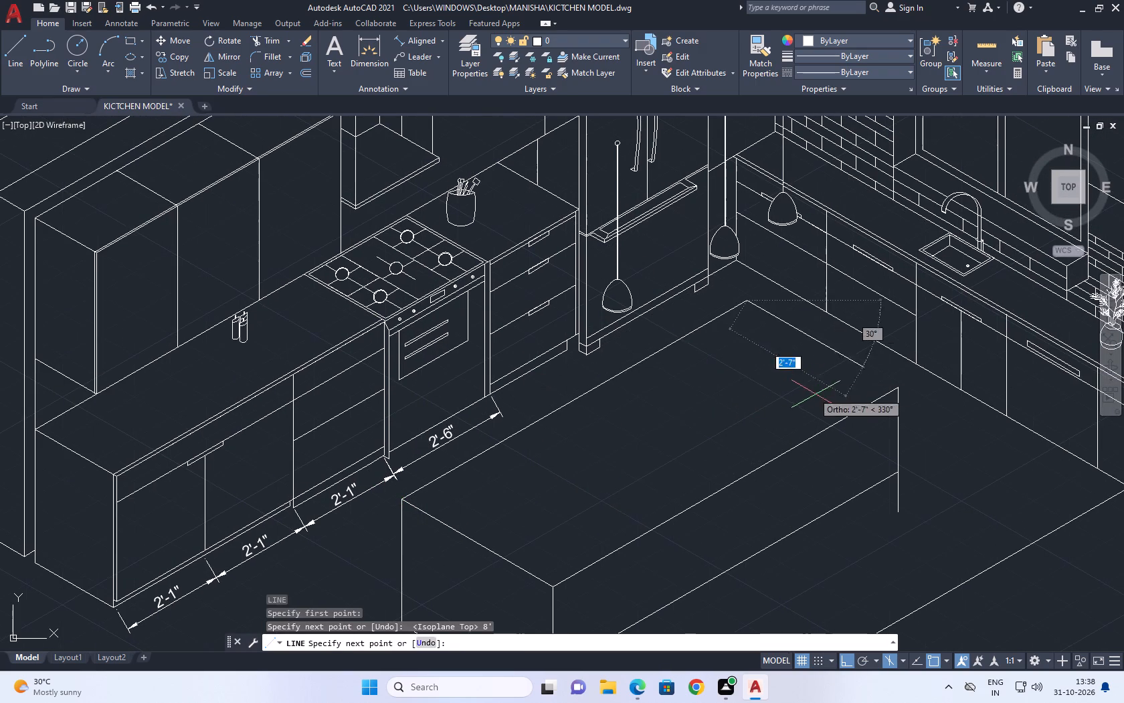
pyautogui.click(895, 388)
pyautogui.press('Escape')
# Copy the island's front corner vertical edge 1" along the long front top edge.
pyautogui.scroll(-1, 856, 359)
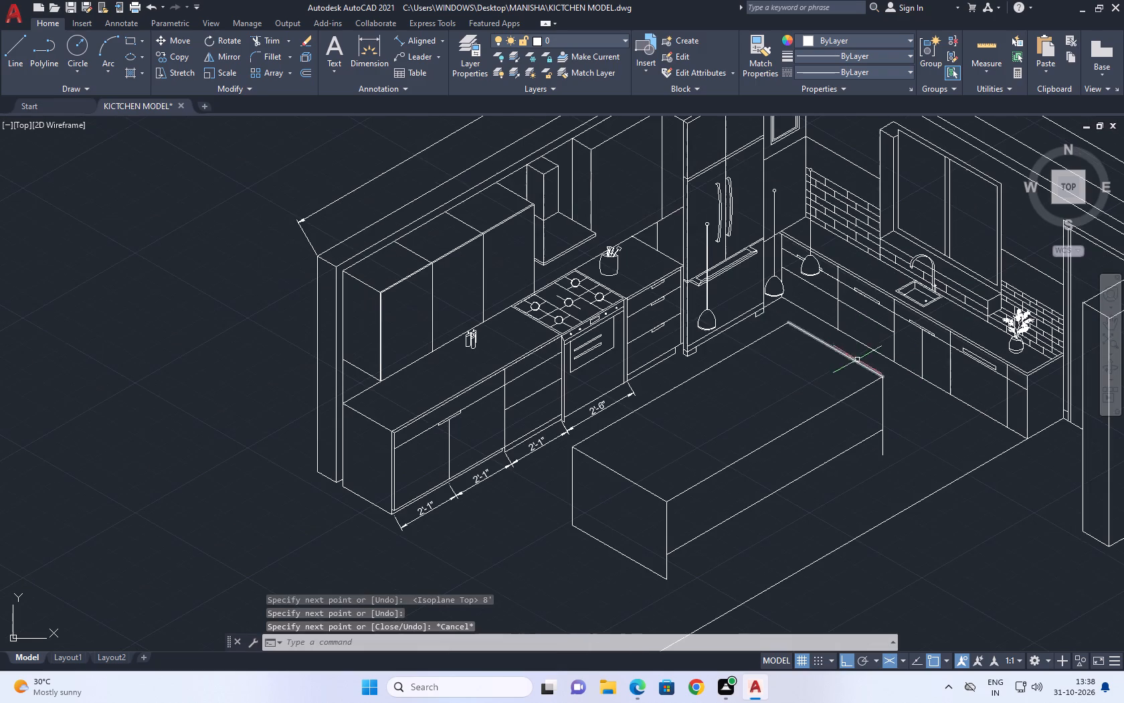
pyautogui.moveTo(642, 473); pyautogui.dragTo(660, 477, button='middle')
pyautogui.moveTo(738, 473); pyautogui.dragTo(769, 465, button='middle')
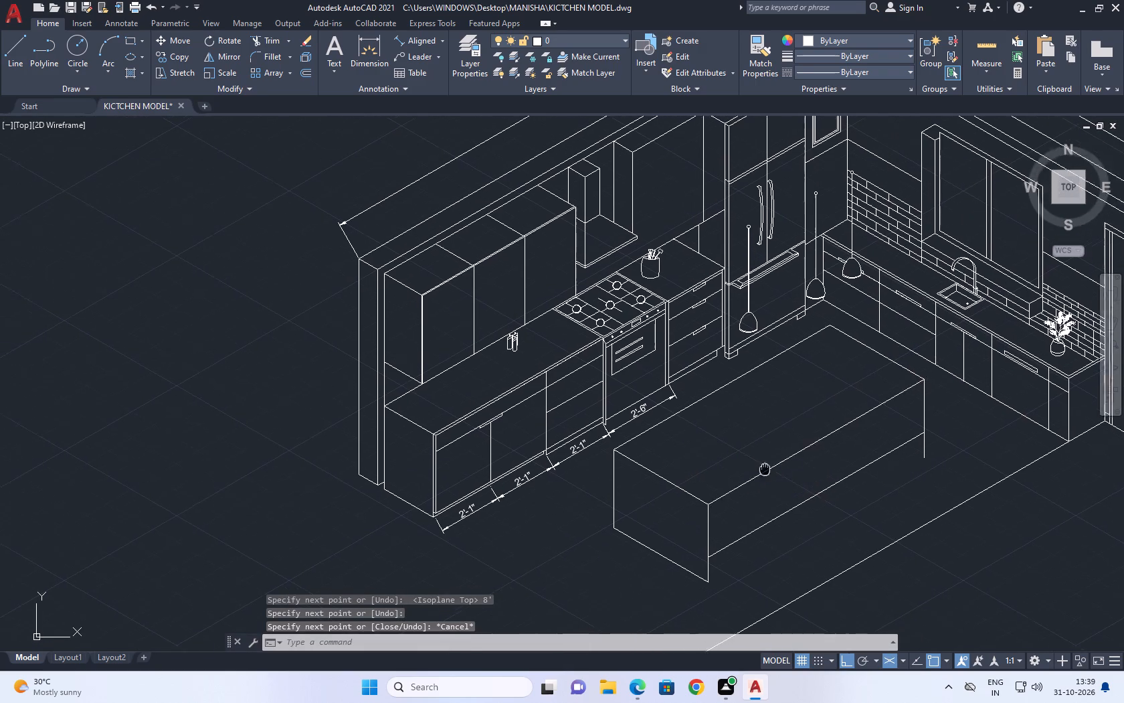
pyautogui.moveTo(769, 465); pyautogui.dragTo(816, 405, button='middle')
pyautogui.scroll(1, 818, 395)
pyautogui.scroll(2, 722, 508)
pyautogui.click(730, 494)
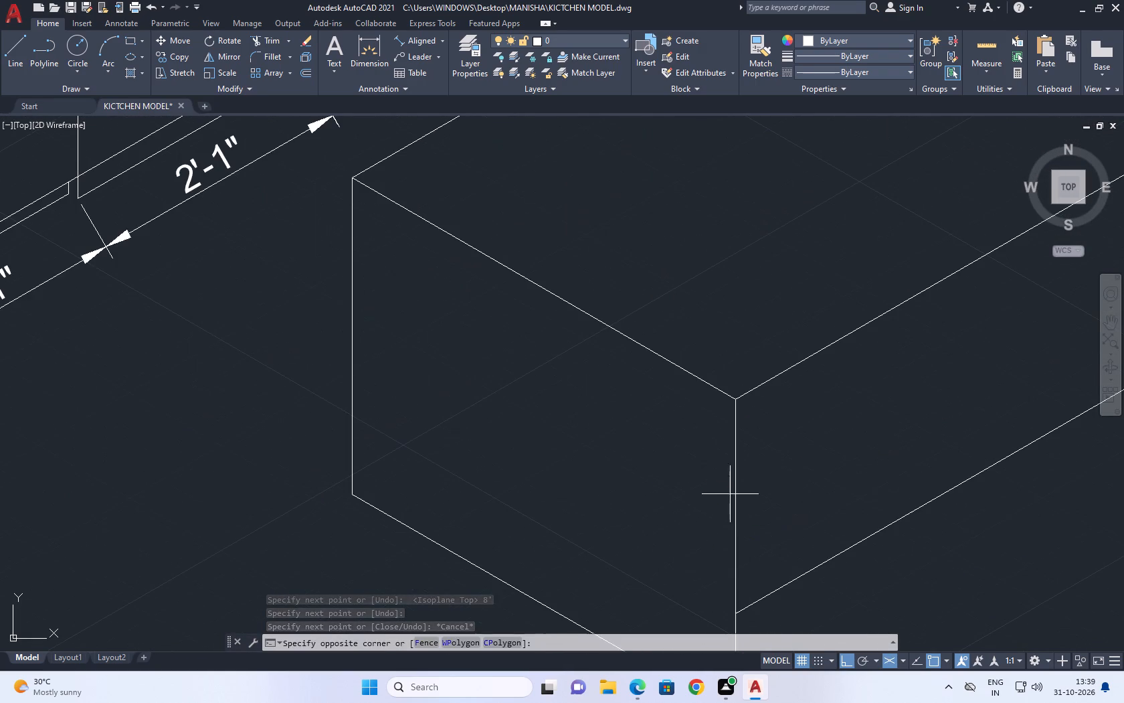
pyautogui.click(728, 460)
pyautogui.click(745, 461)
pyautogui.click(708, 484)
pyautogui.moveTo(781, 469); pyautogui.dragTo(484, 426, button='middle')
pyautogui.press('c')
pyautogui.press('o')
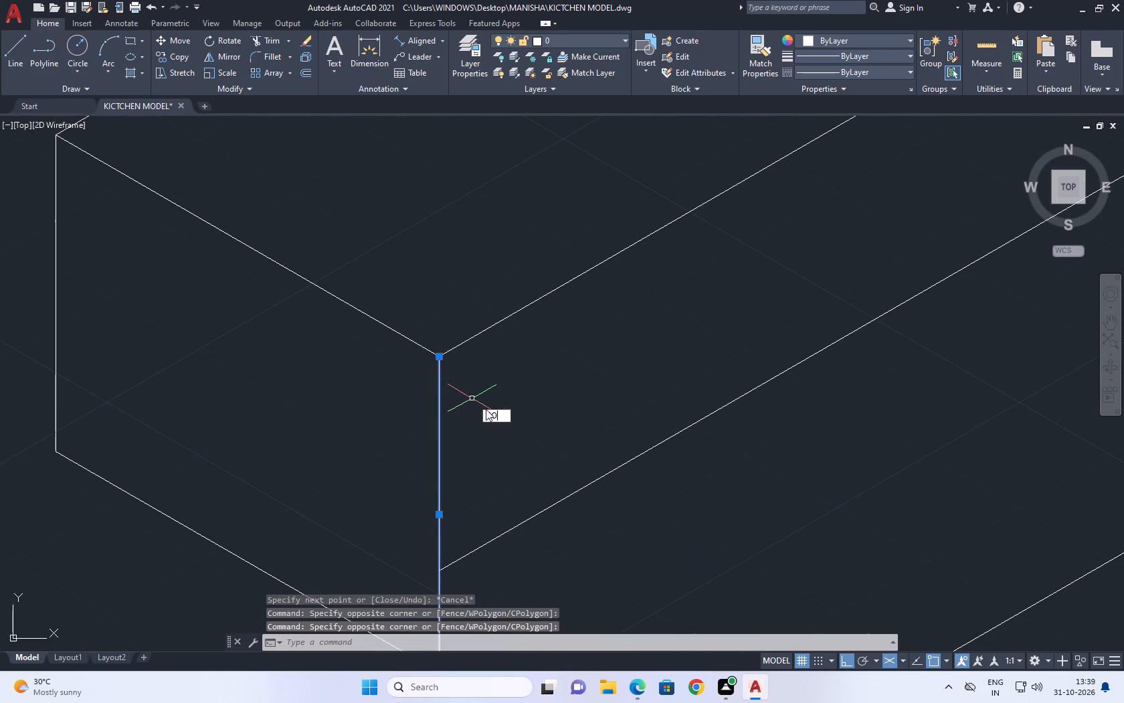
pyautogui.press('space')
pyautogui.click(440, 358)
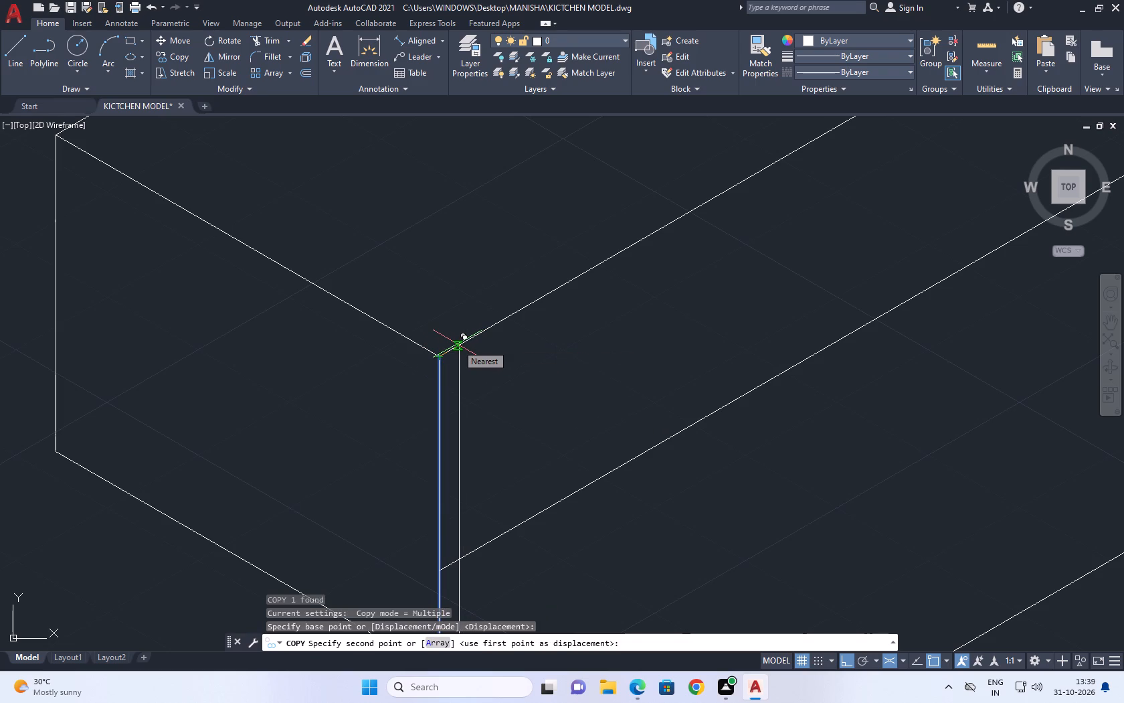
pyautogui.write('1')
pyautogui.press('space')
pyautogui.scroll(-1, 531, 342)
pyautogui.press('Escape')
# Copy the island's long front top edge 1" straight down on the right isoplane.
pyautogui.click(559, 319)
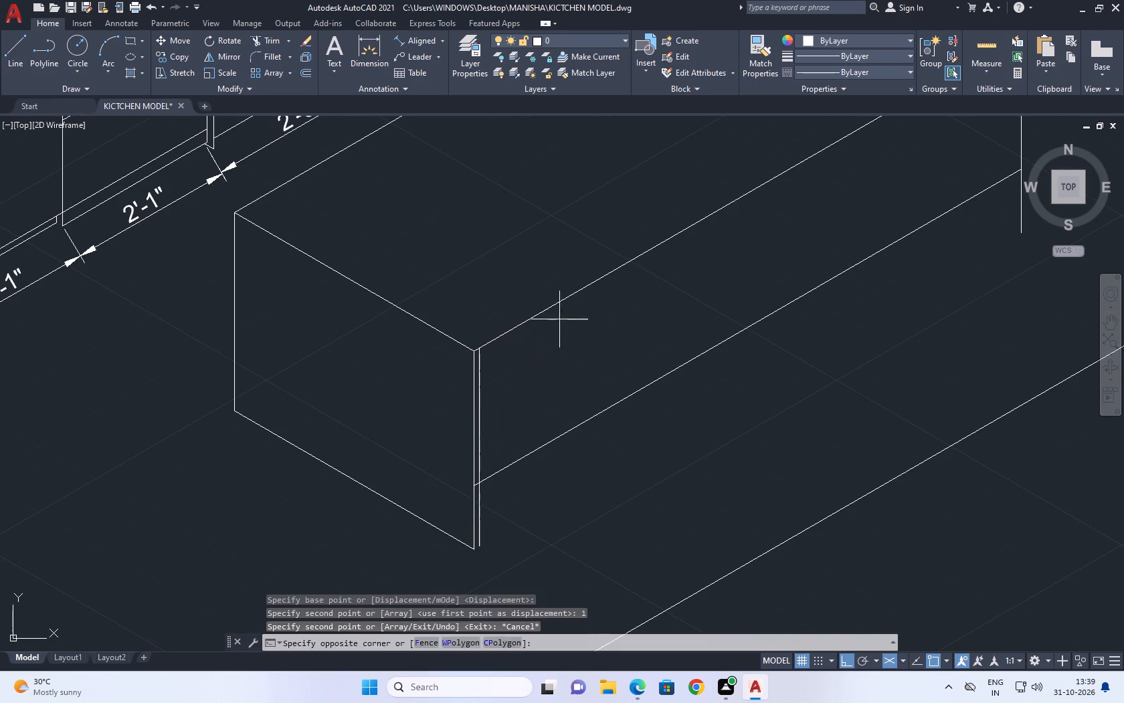
pyautogui.moveTo(525, 279); pyautogui.dragTo(519, 270)
pyautogui.moveTo(599, 293); pyautogui.dragTo(533, 309, button='middle')
pyautogui.press('c')
pyautogui.press('o')
pyautogui.press('space')
pyautogui.click(541, 305)
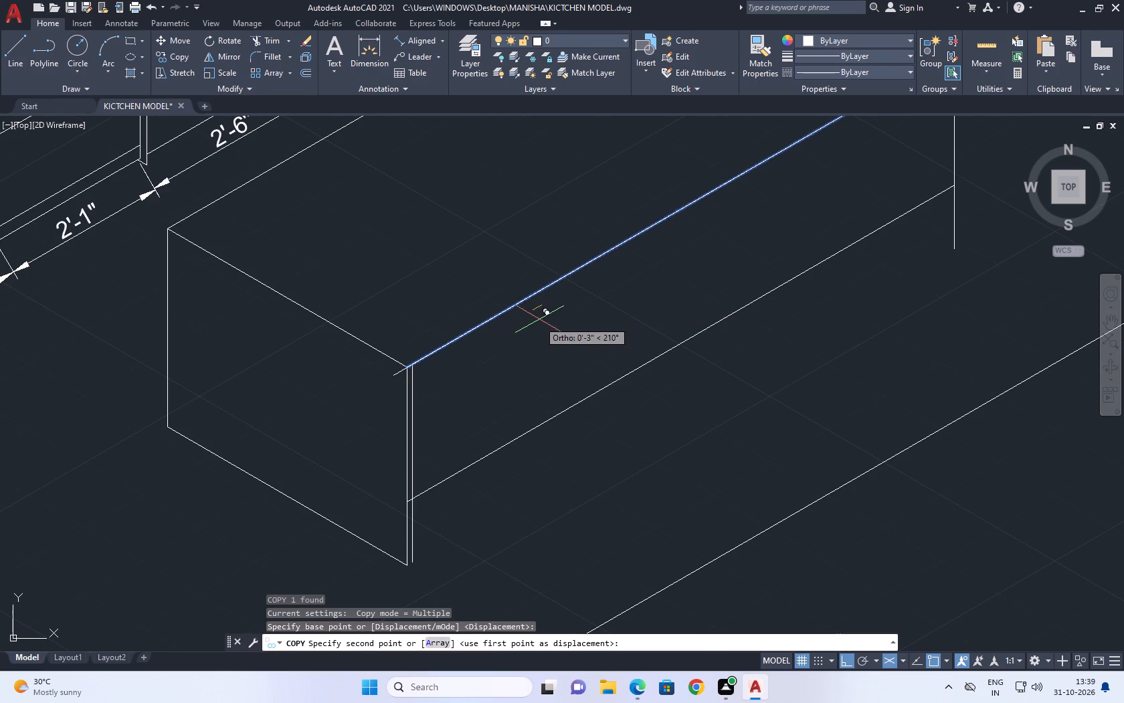
pyautogui.press('F5')
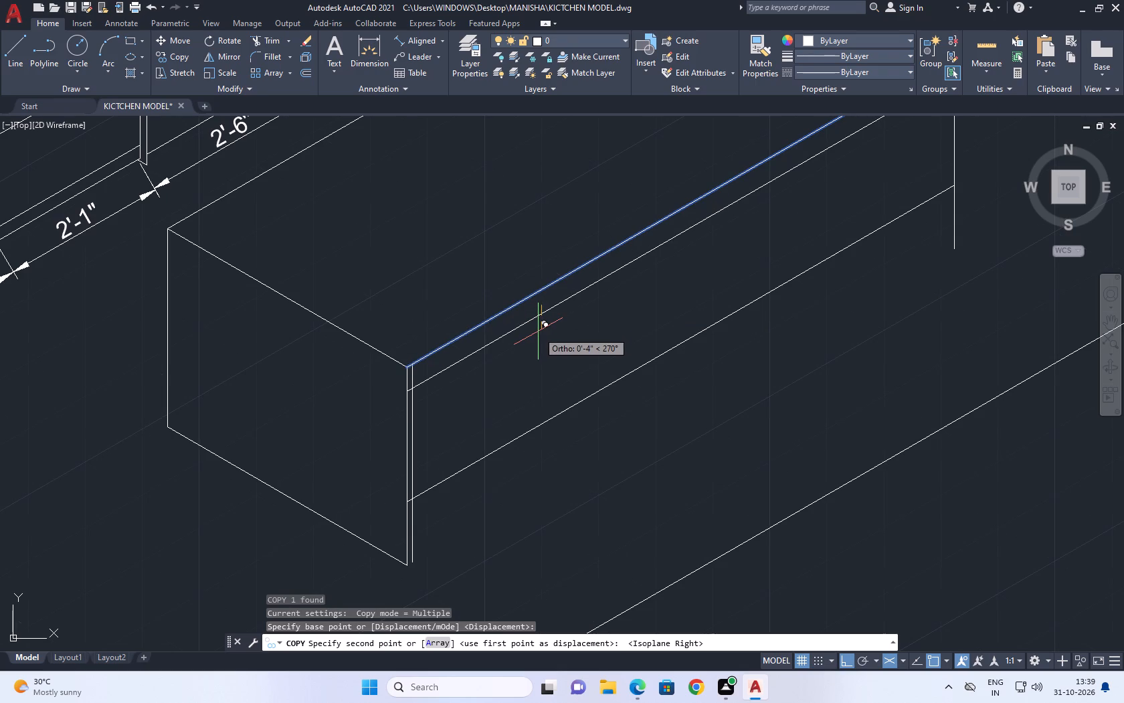
pyautogui.write('1')
pyautogui.press('space')
pyautogui.press('Escape')
# Trim the overlapping line ends at the front corner and the lower long line's piece between the two vertical panel edges.
pyautogui.write('TR')
pyautogui.press('space')
pyautogui.scroll(4, 417, 366)
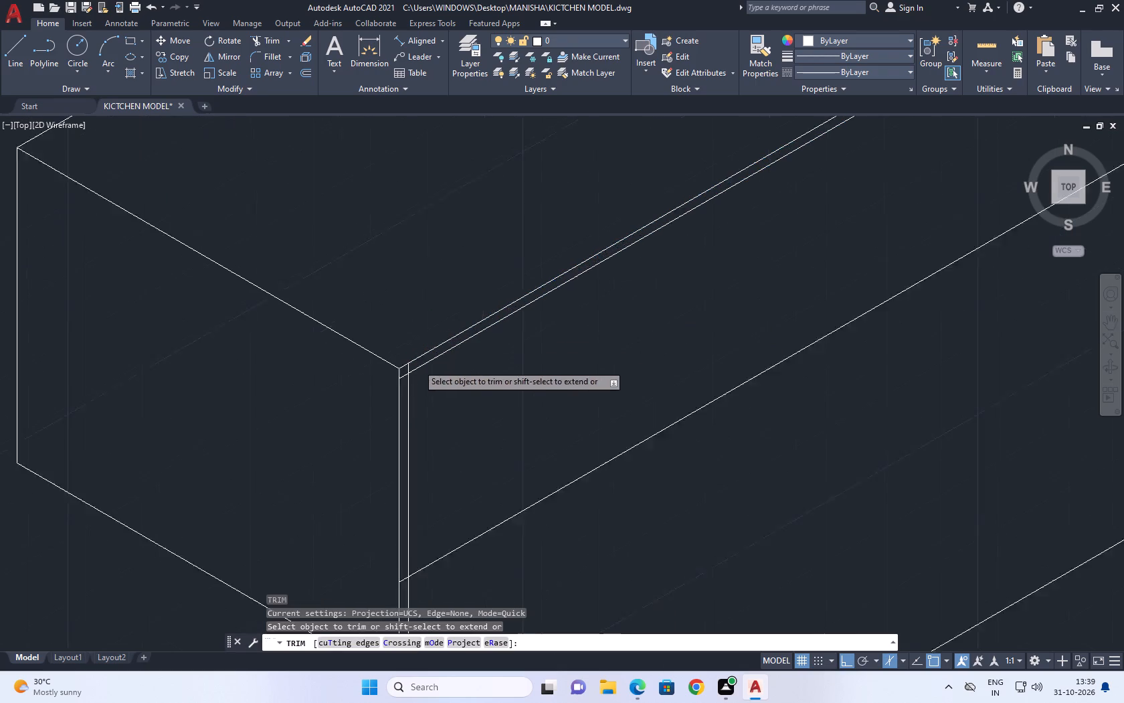
pyautogui.scroll(2, 398, 412)
pyautogui.click(330, 369)
pyautogui.moveTo(376, 301); pyautogui.dragTo(376, 295)
pyautogui.scroll(-6, 456, 267)
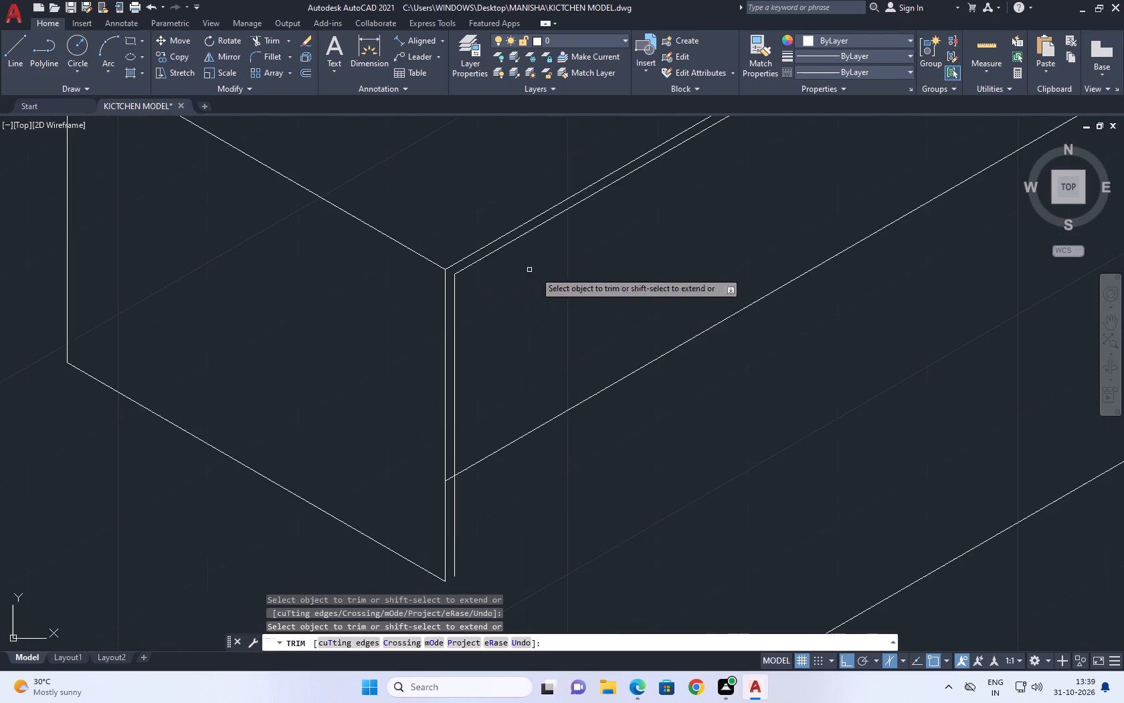
pyautogui.scroll(3, 436, 504)
pyautogui.click(476, 437)
pyautogui.click(457, 379)
pyautogui.scroll(-5, 459, 442)
pyautogui.press('Escape')
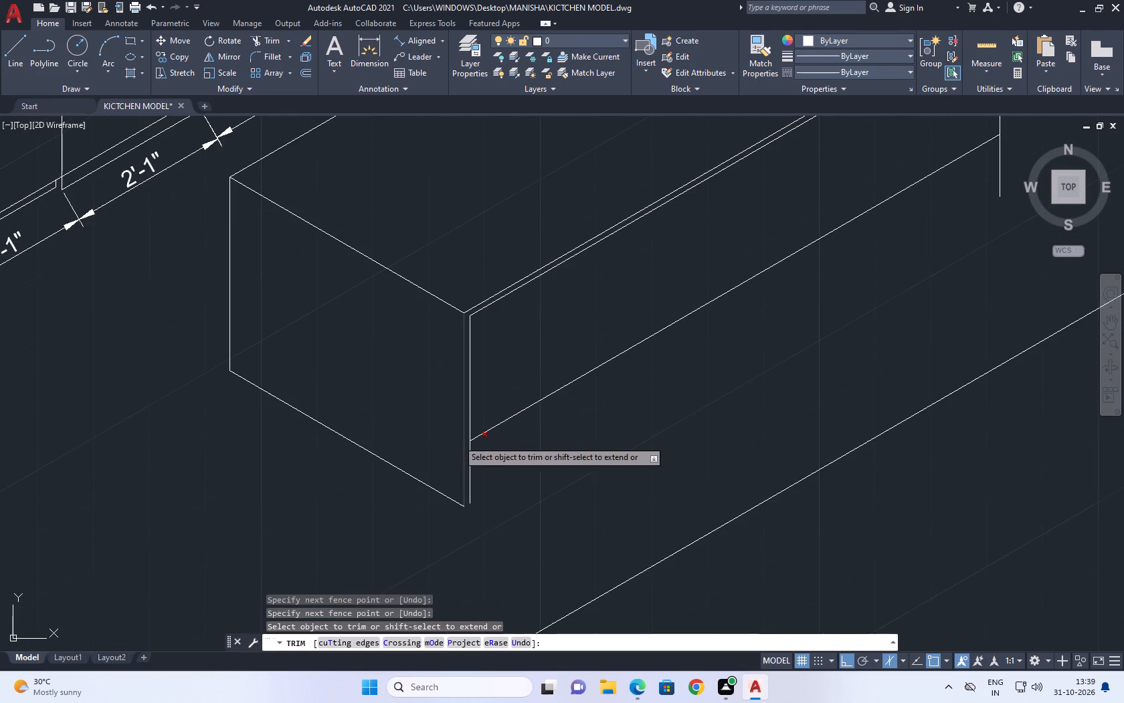
# Draw a short line joining the bottom ends of the two vertical edges at the island's front corner.
pyautogui.press('l')
pyautogui.press('space')
pyautogui.scroll(4, 464, 516)
pyautogui.click(451, 460)
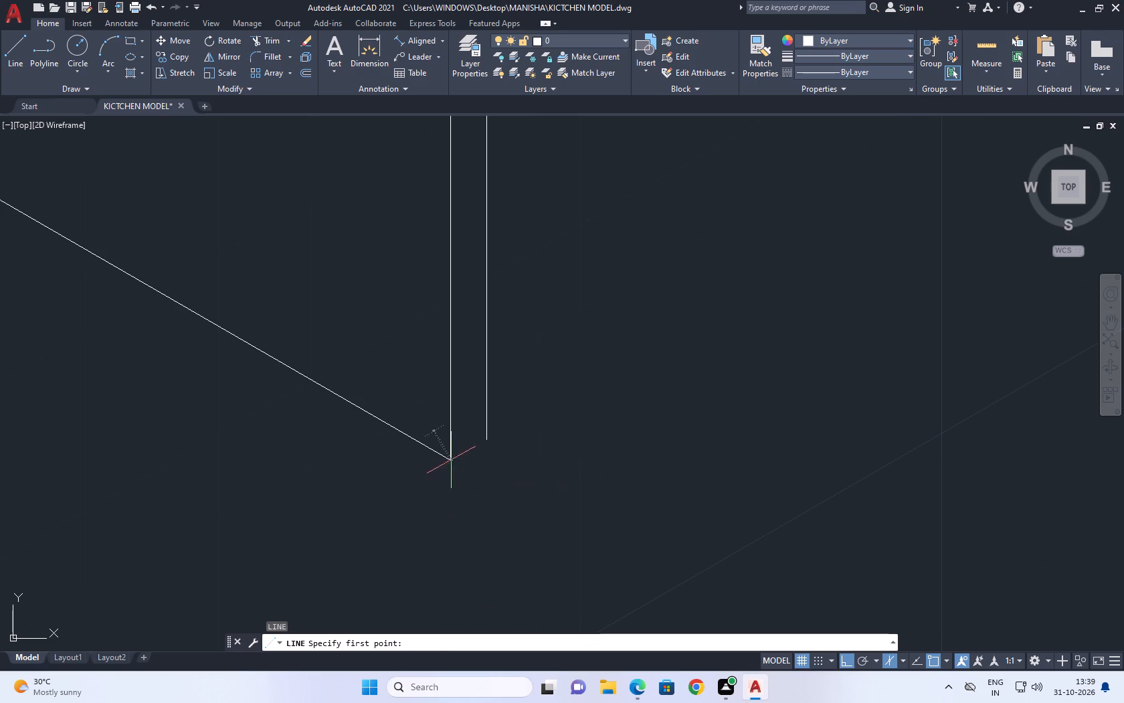
pyautogui.click(484, 439)
pyautogui.press('space')
# Copy the vertical edge at the front face's far corner 1" inward along the long edge.
pyautogui.scroll(-5, 630, 414)
pyautogui.moveTo(775, 317); pyautogui.dragTo(614, 445, button='middle')
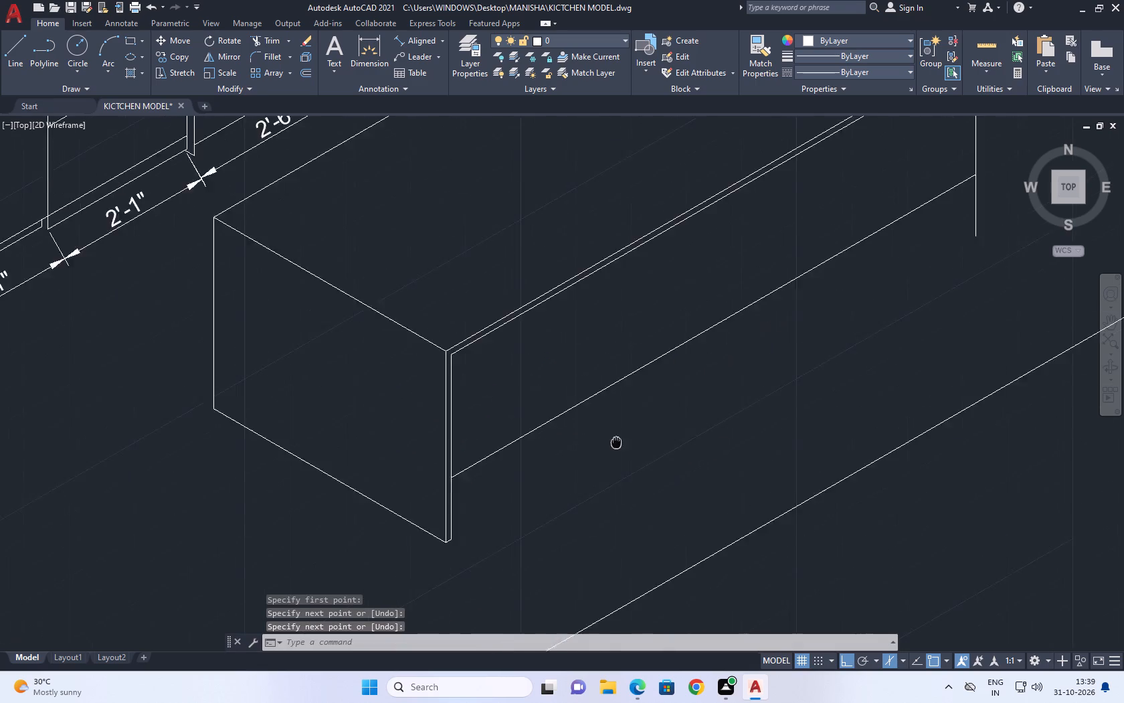
pyautogui.moveTo(614, 445); pyautogui.dragTo(573, 460, button='middle')
pyautogui.scroll(-3, 567, 457)
pyautogui.scroll(3, 632, 361)
pyautogui.scroll(2, 743, 390)
pyautogui.click(681, 400)
pyautogui.moveTo(651, 458); pyautogui.dragTo(648, 473)
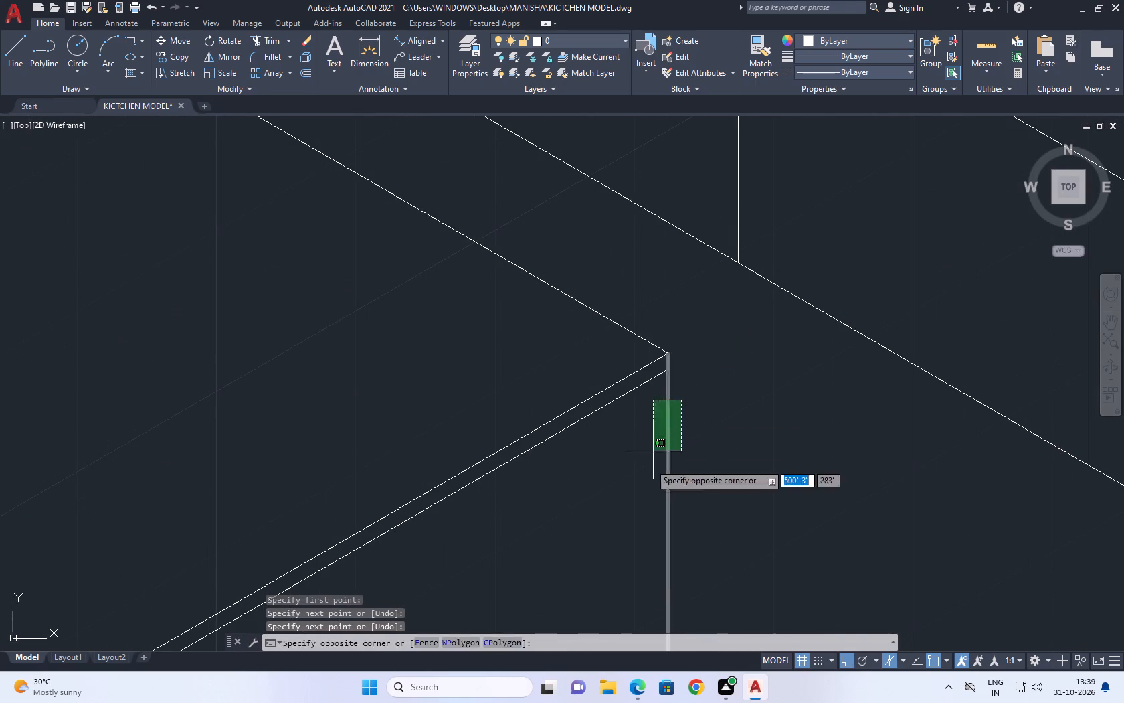
pyautogui.moveTo(648, 473); pyautogui.dragTo(648, 475)
pyautogui.moveTo(721, 461); pyautogui.dragTo(709, 362, button='middle')
pyautogui.press('c')
pyautogui.press('o')
pyautogui.press('space')
pyautogui.click(689, 351)
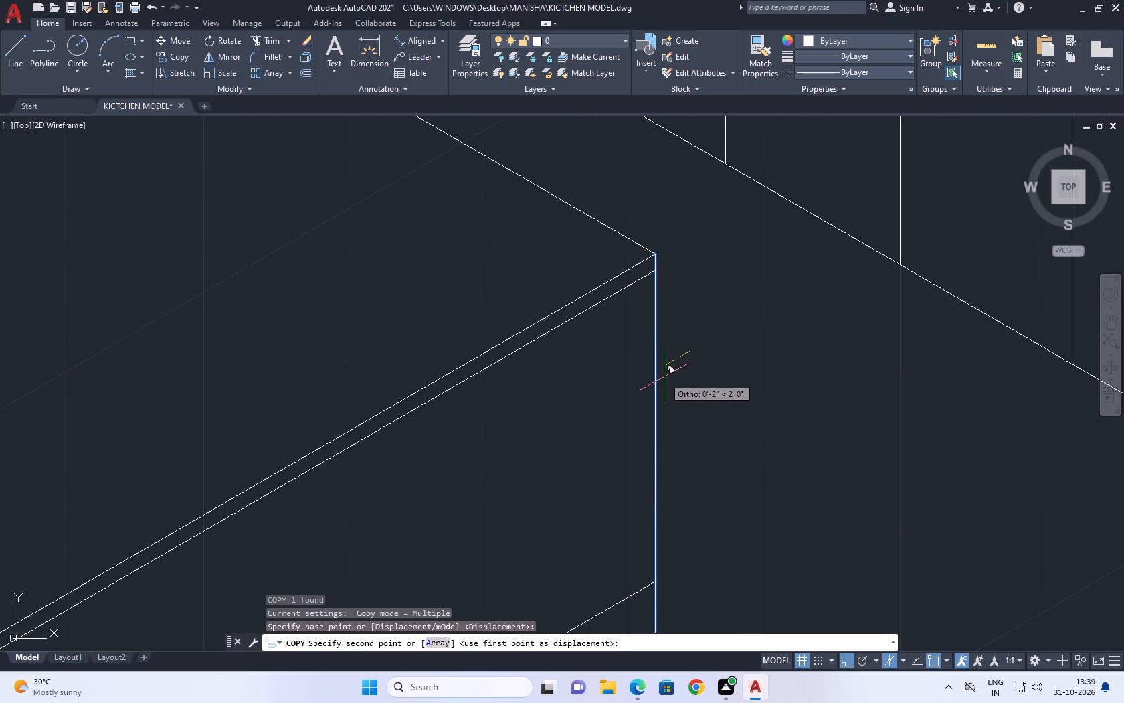
pyautogui.write('1')
pyautogui.press('space')
pyautogui.press('Escape')
# Trim the overlapping ends of the two inner panel lines at the front face's far top corner.
pyautogui.press('t')
pyautogui.press('r')
pyautogui.press('space')
pyautogui.scroll(3, 646, 272)
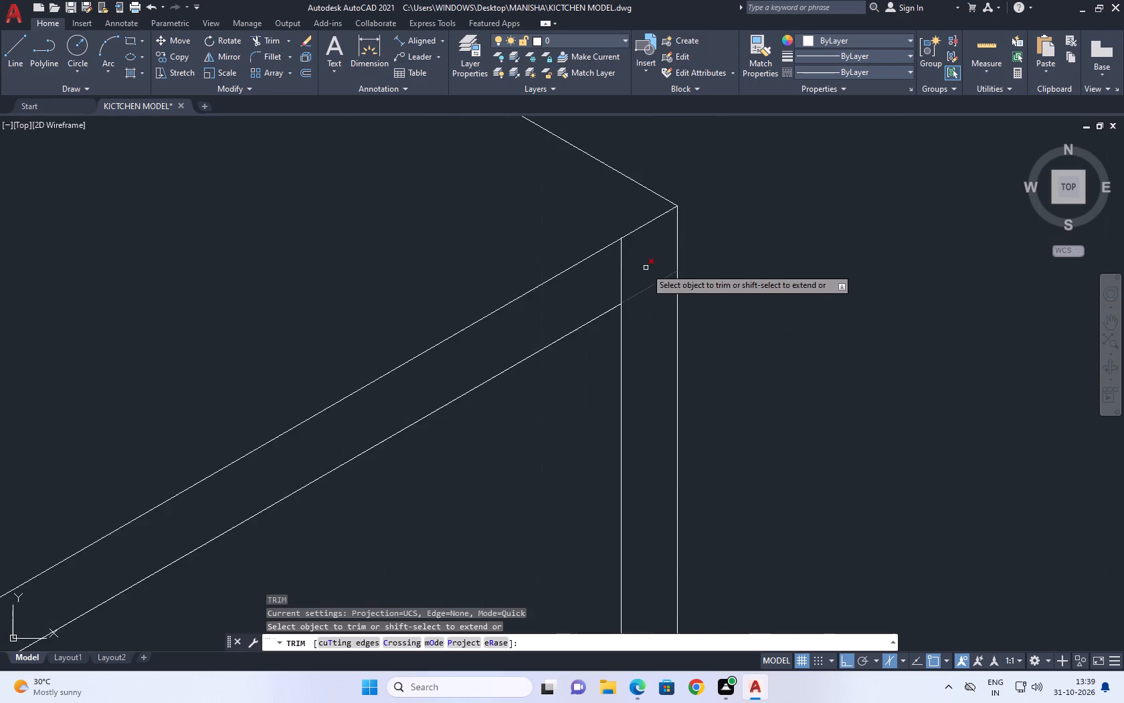
pyautogui.scroll(2, 611, 266)
pyautogui.click(610, 268)
pyautogui.click(735, 360)
pyautogui.scroll(-9, 694, 279)
pyautogui.press('space')
# Close the bottom of the far vertical panel with a 30° line and trim its overhang past the inner edge.
pyautogui.scroll(-1, 731, 381)
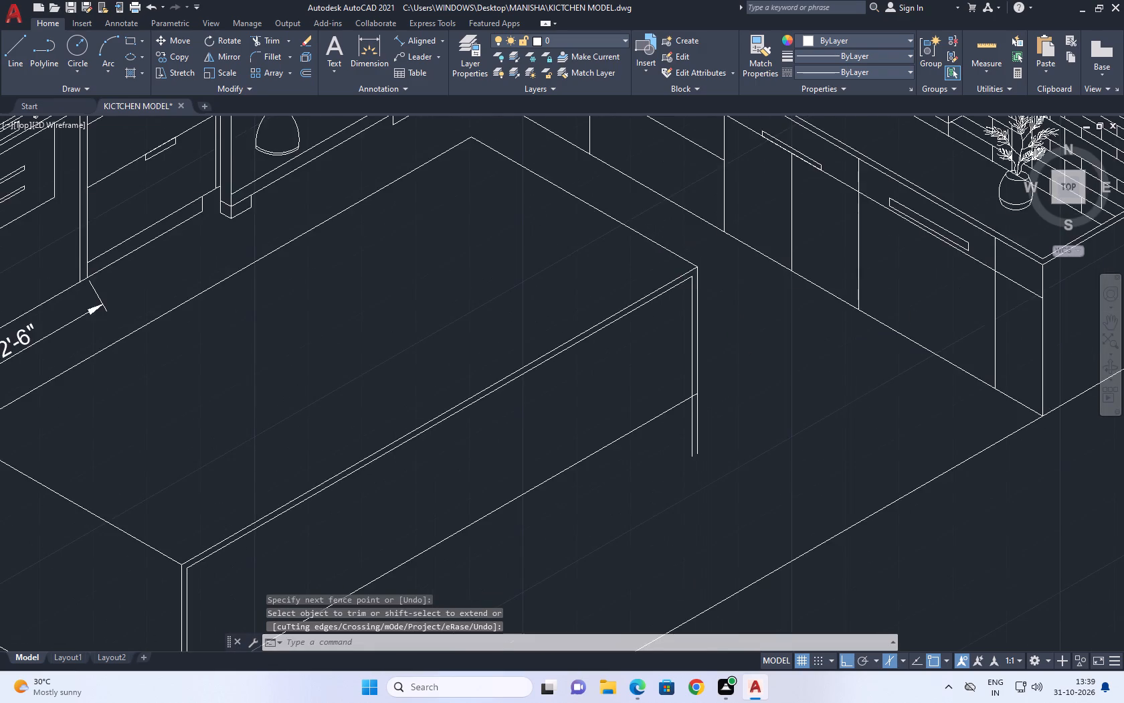
pyautogui.scroll(4, 686, 464)
pyautogui.moveTo(757, 366); pyautogui.dragTo(749, 429, button='middle')
pyautogui.press('l')
pyautogui.press('space')
pyautogui.scroll(2, 755, 423)
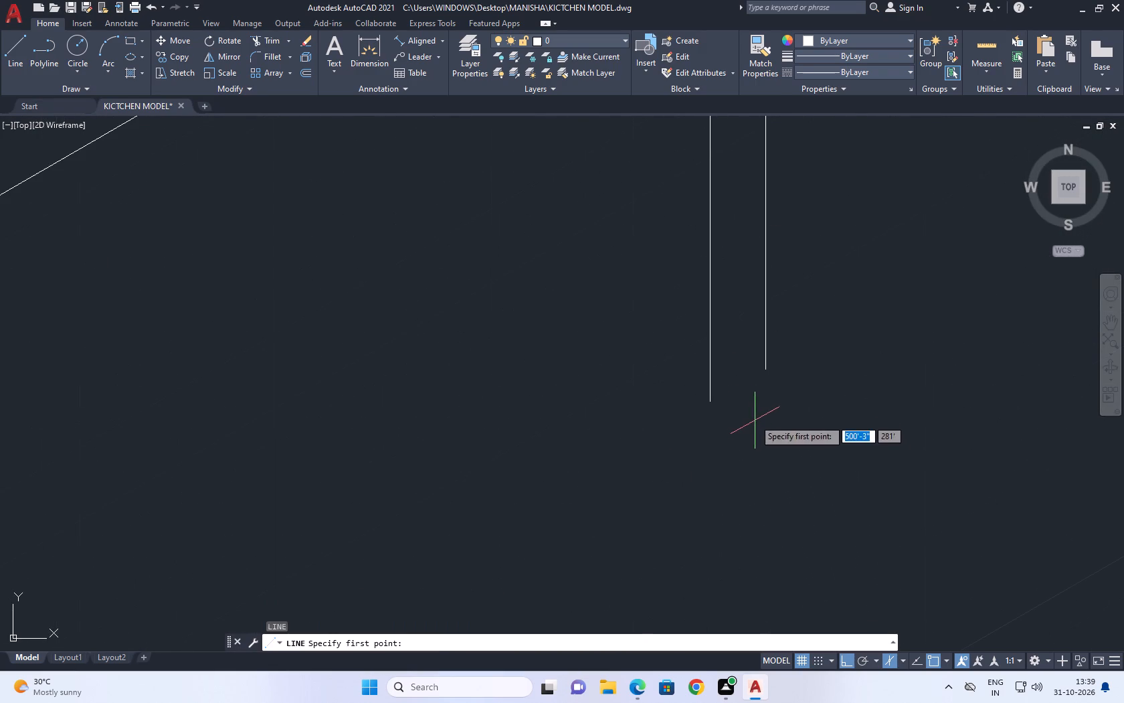
pyautogui.click(764, 369)
pyautogui.click(684, 427)
pyautogui.press('Escape')
pyautogui.write('TR')
pyautogui.press('space')
pyautogui.click(698, 394)
pyautogui.click(710, 449)
pyautogui.press('Escape')
# Trim the lower long line's piece between the two vertical edges of the far panel.
pyautogui.scroll(-6, 723, 388)
pyautogui.moveTo(711, 307); pyautogui.dragTo(806, 242, button='middle')
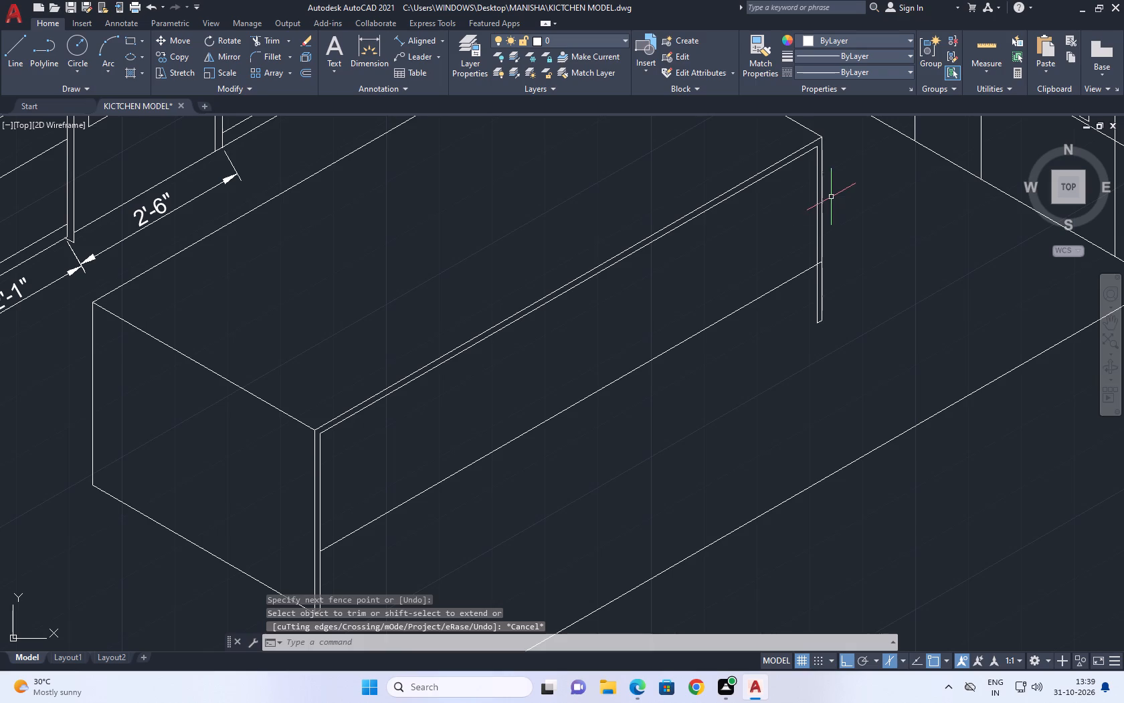
pyautogui.press('t')
pyautogui.write('R')
pyautogui.press('space')
pyautogui.scroll(3, 824, 272)
pyautogui.click(804, 235)
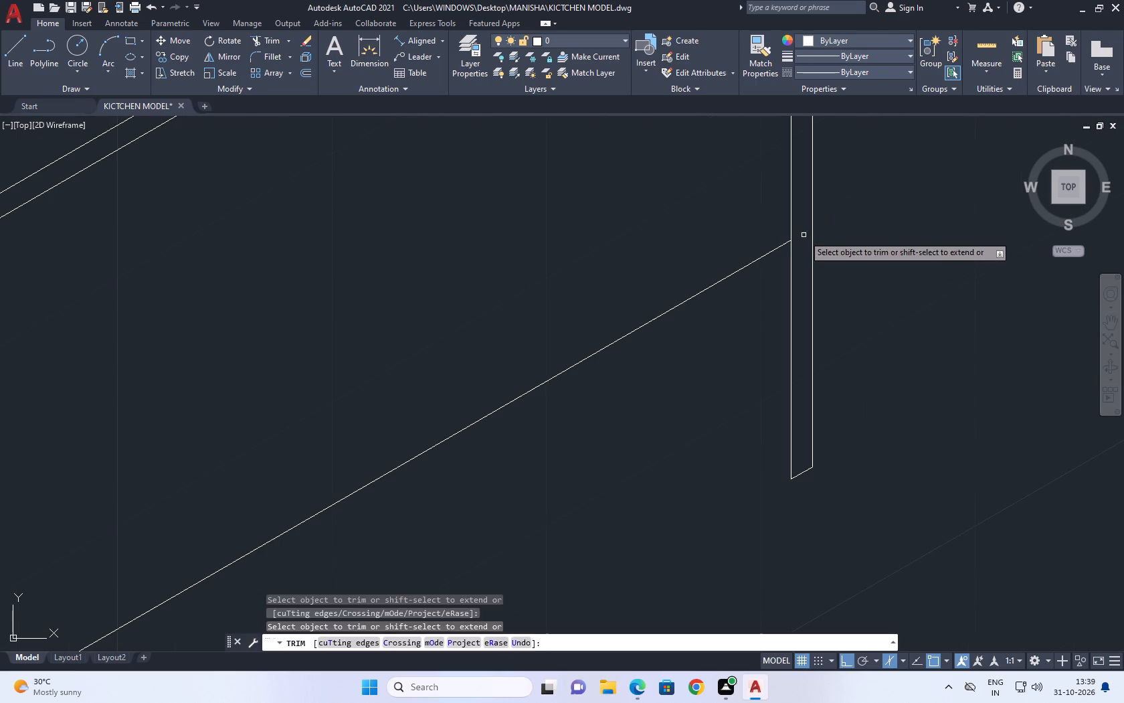
pyautogui.press('space')
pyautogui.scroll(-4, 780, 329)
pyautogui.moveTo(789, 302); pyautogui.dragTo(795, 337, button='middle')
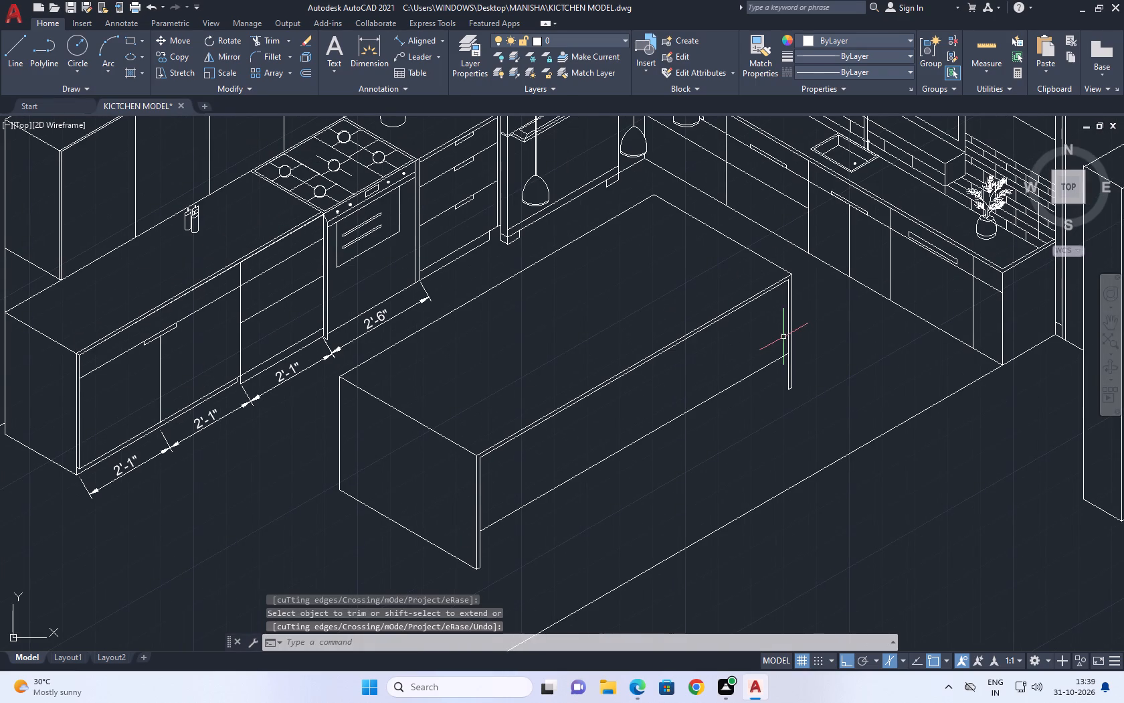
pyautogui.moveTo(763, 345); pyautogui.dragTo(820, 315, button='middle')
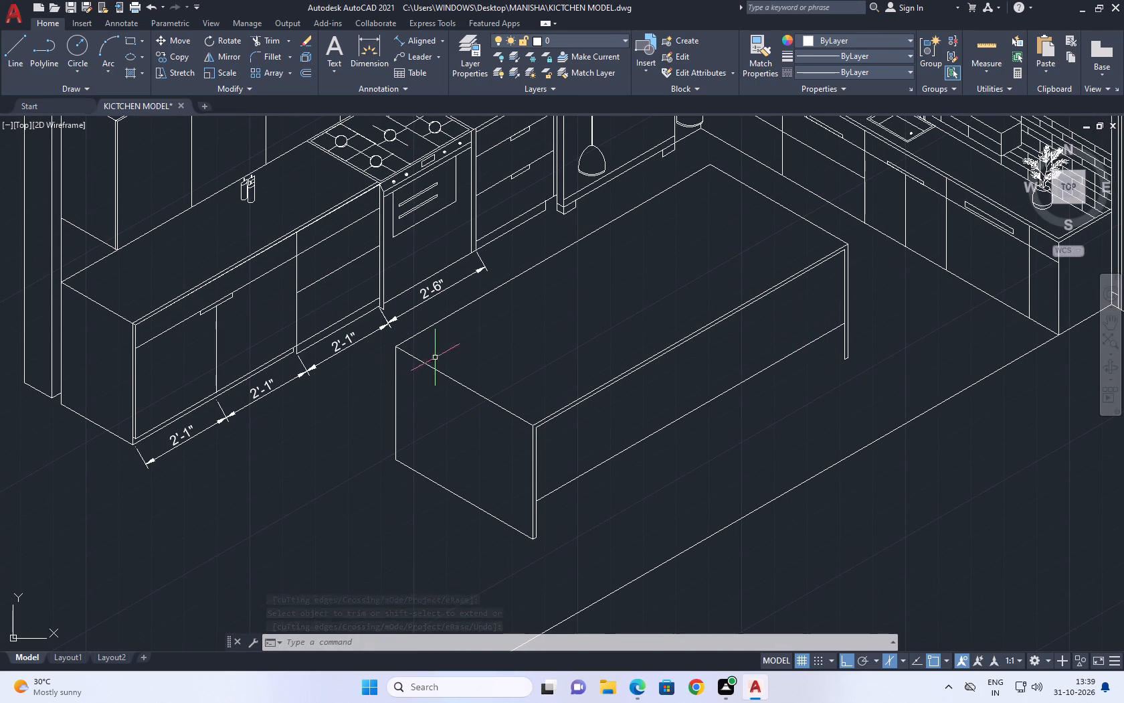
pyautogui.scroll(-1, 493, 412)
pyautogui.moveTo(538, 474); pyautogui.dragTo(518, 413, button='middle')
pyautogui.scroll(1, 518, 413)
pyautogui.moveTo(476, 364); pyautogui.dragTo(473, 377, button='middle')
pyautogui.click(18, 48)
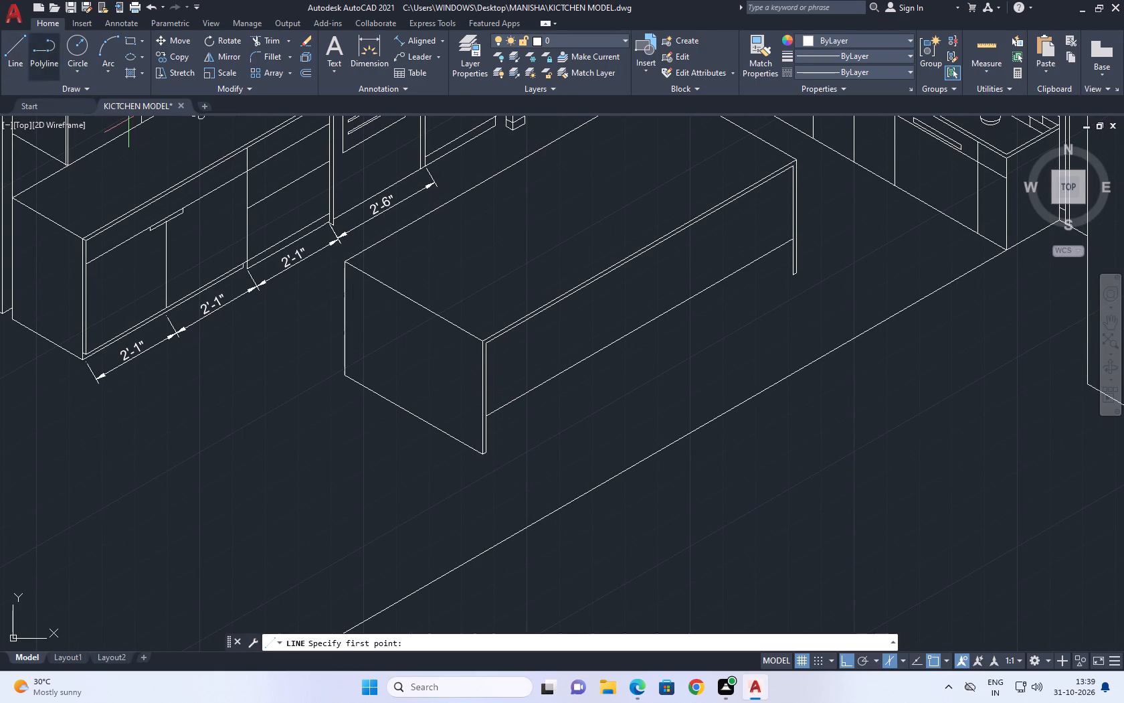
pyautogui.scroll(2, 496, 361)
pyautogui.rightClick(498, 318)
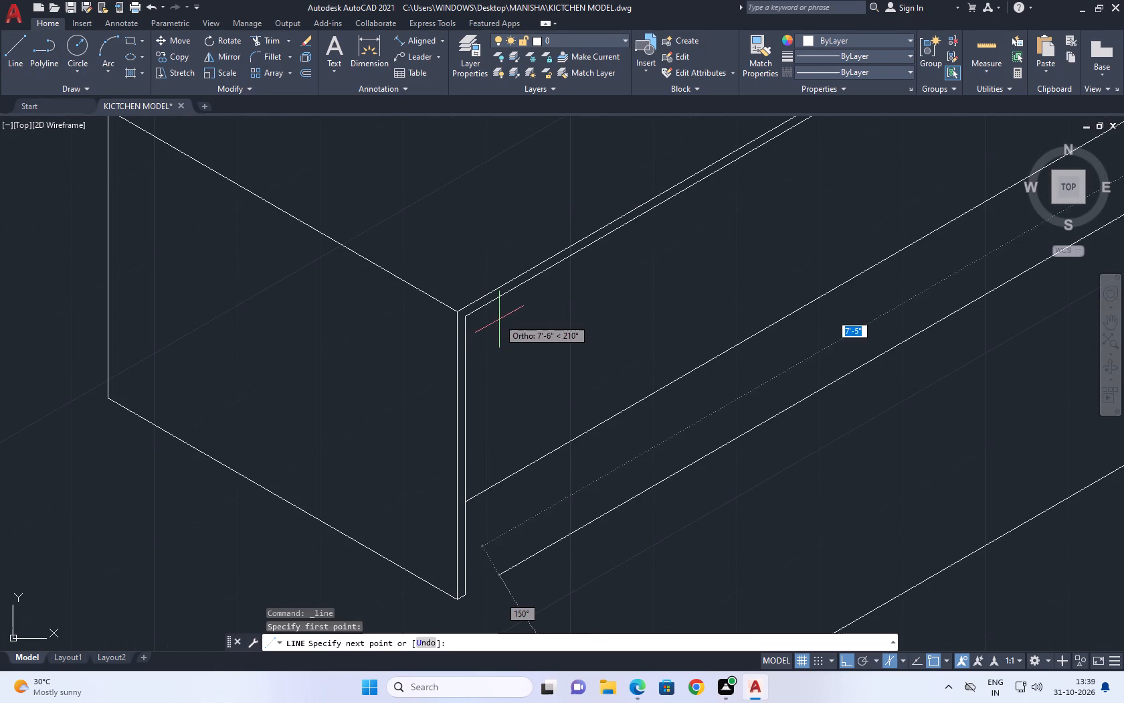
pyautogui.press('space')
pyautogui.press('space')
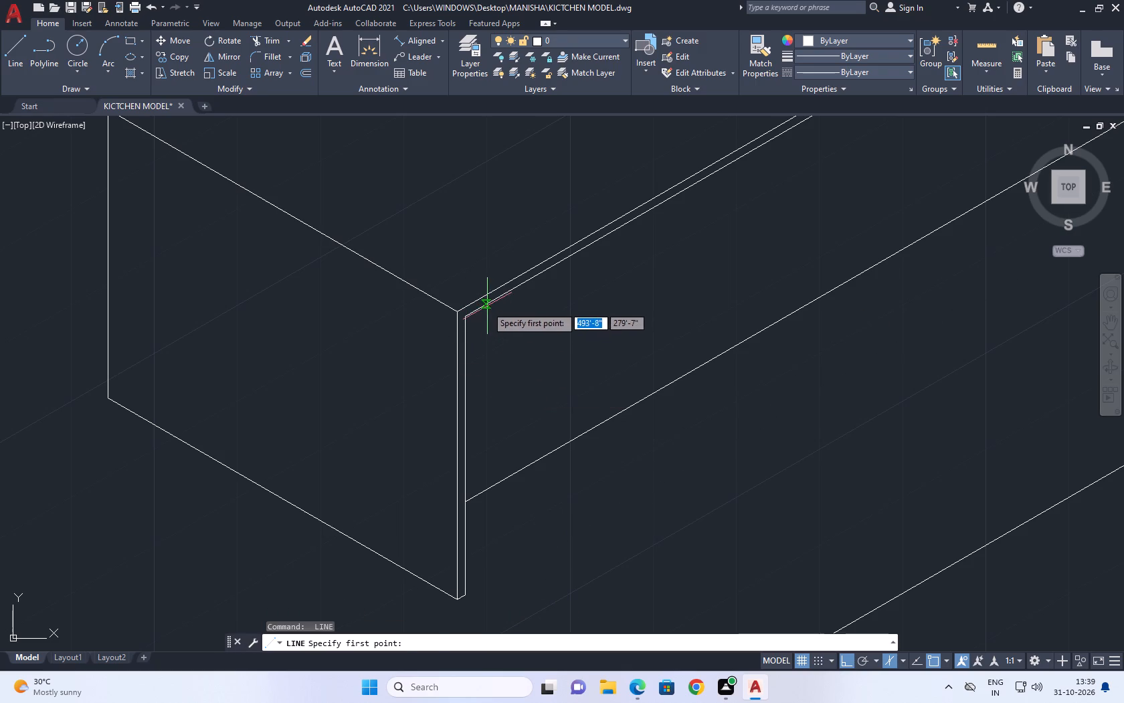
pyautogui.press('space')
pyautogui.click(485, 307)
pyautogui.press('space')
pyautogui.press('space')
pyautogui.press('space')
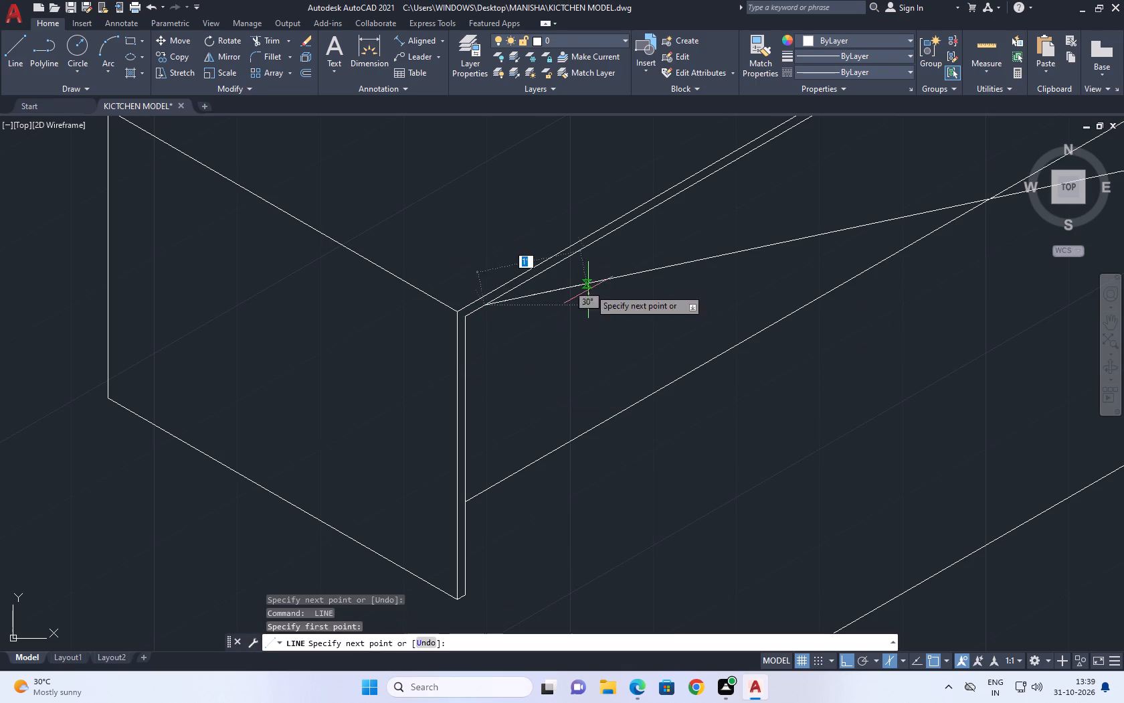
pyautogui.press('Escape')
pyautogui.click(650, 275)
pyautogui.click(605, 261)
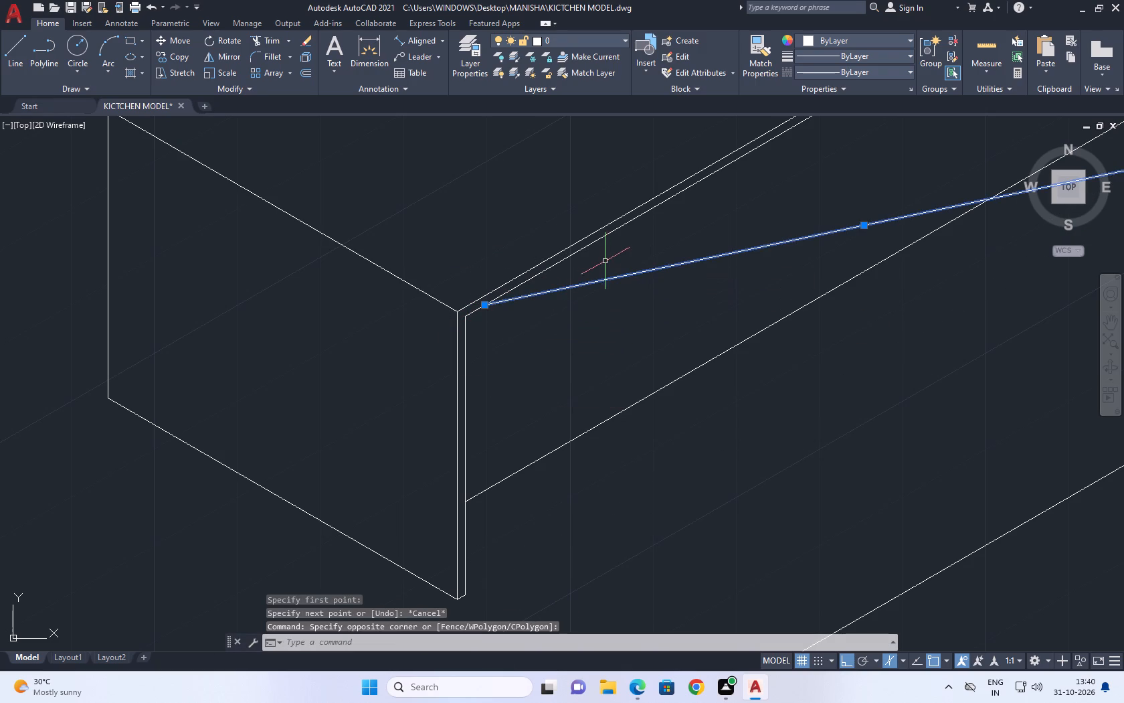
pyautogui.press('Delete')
# Draw a vertical line about 2" long down from the inner top edge, just beside the island's front corner panel.
pyautogui.moveTo(572, 308); pyautogui.dragTo(557, 368, button='middle')
pyautogui.write('L')
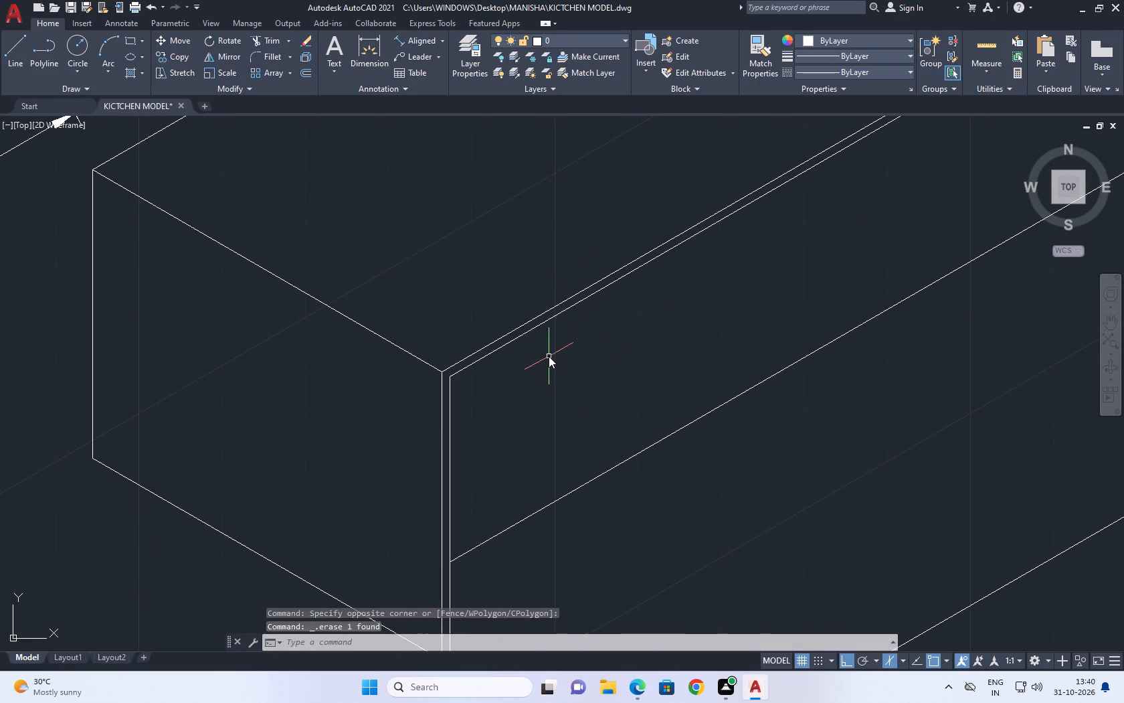
pyautogui.press('space')
pyautogui.scroll(3, 472, 366)
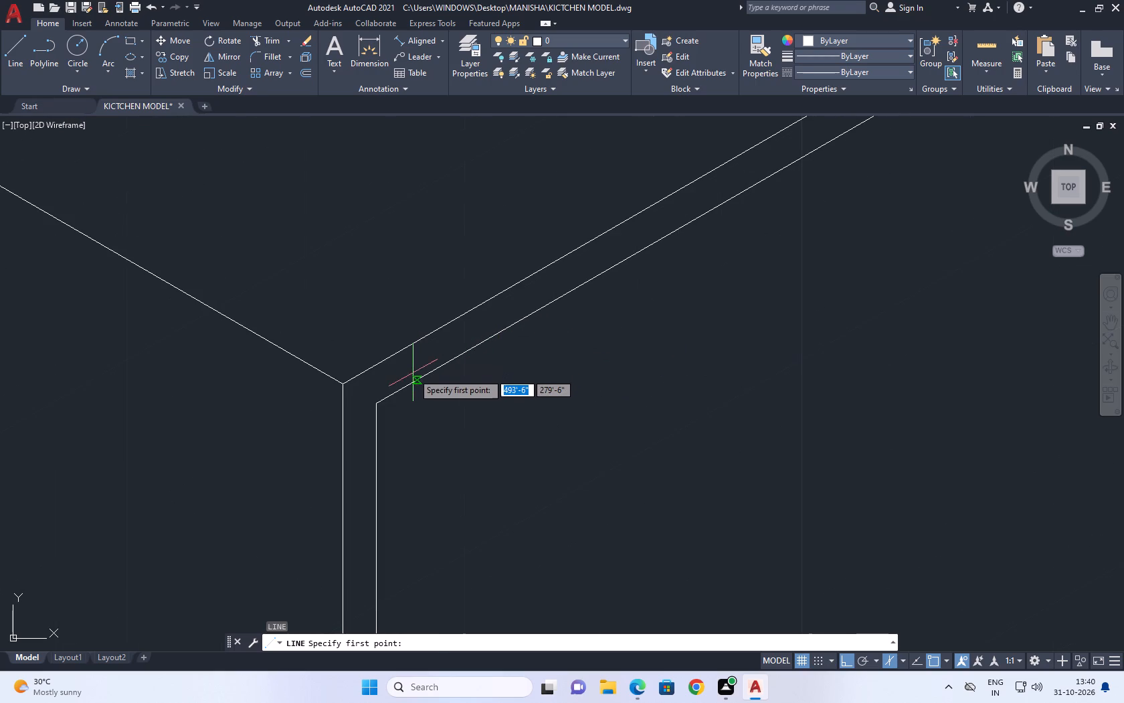
pyautogui.click(417, 376)
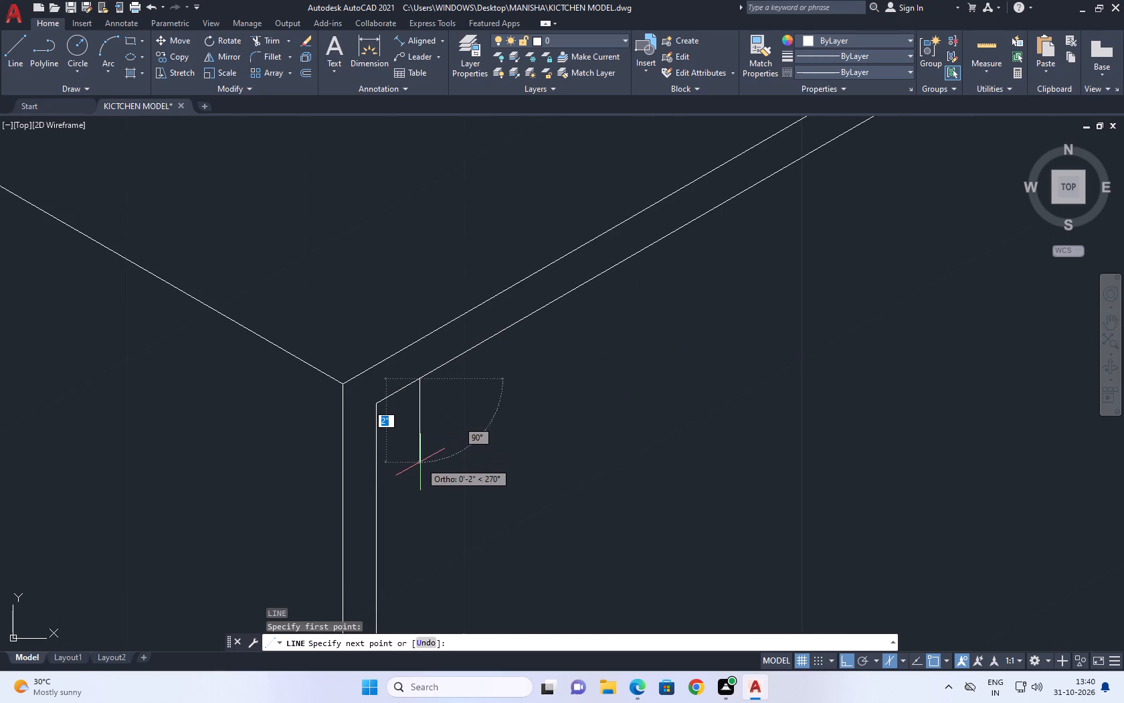
pyautogui.click(420, 462)
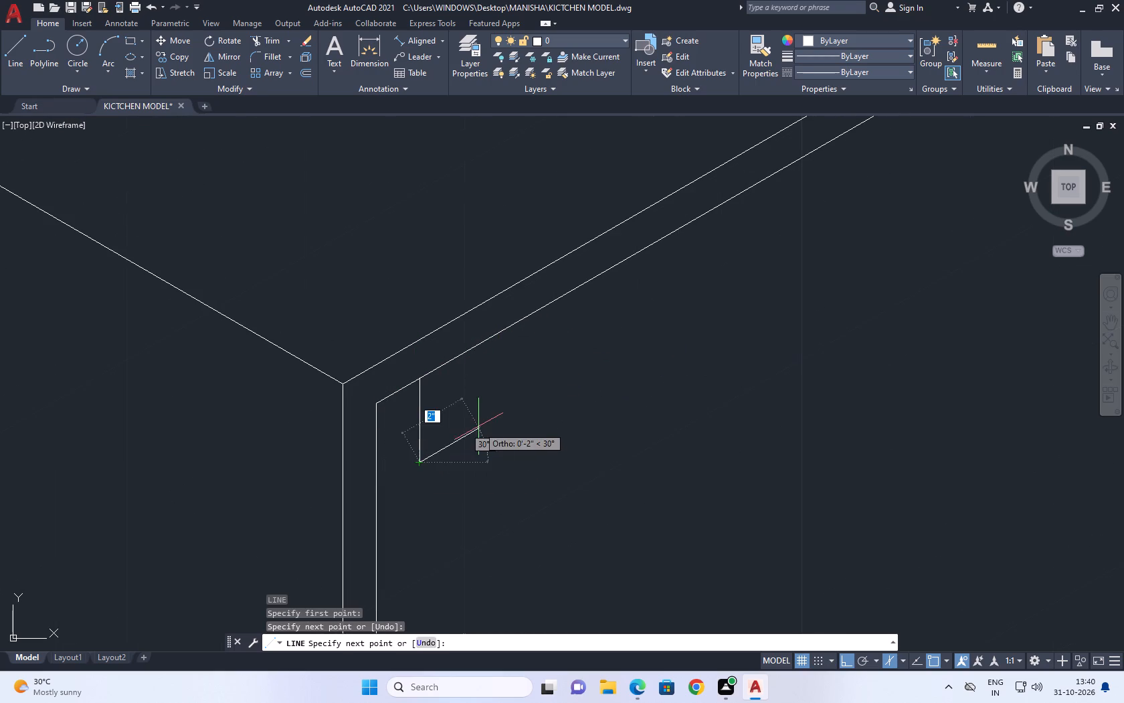
pyautogui.press('space')
# Draw another vertical line from the short line's lower end down to a little above the lower long line.
pyautogui.scroll(-2, 470, 420)
pyautogui.middleClick(508, 386)
pyautogui.scroll(-3, 508, 386)
pyautogui.moveTo(539, 412); pyautogui.dragTo(504, 358, button='middle')
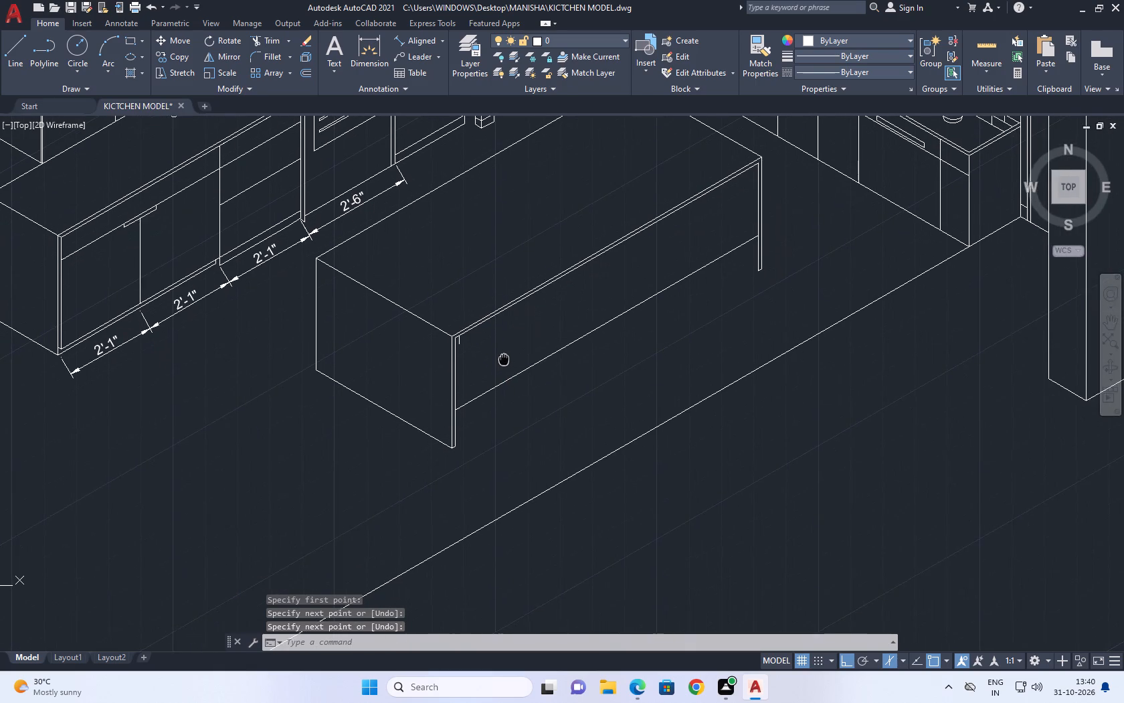
pyautogui.moveTo(504, 358); pyautogui.dragTo(509, 358, button='middle')
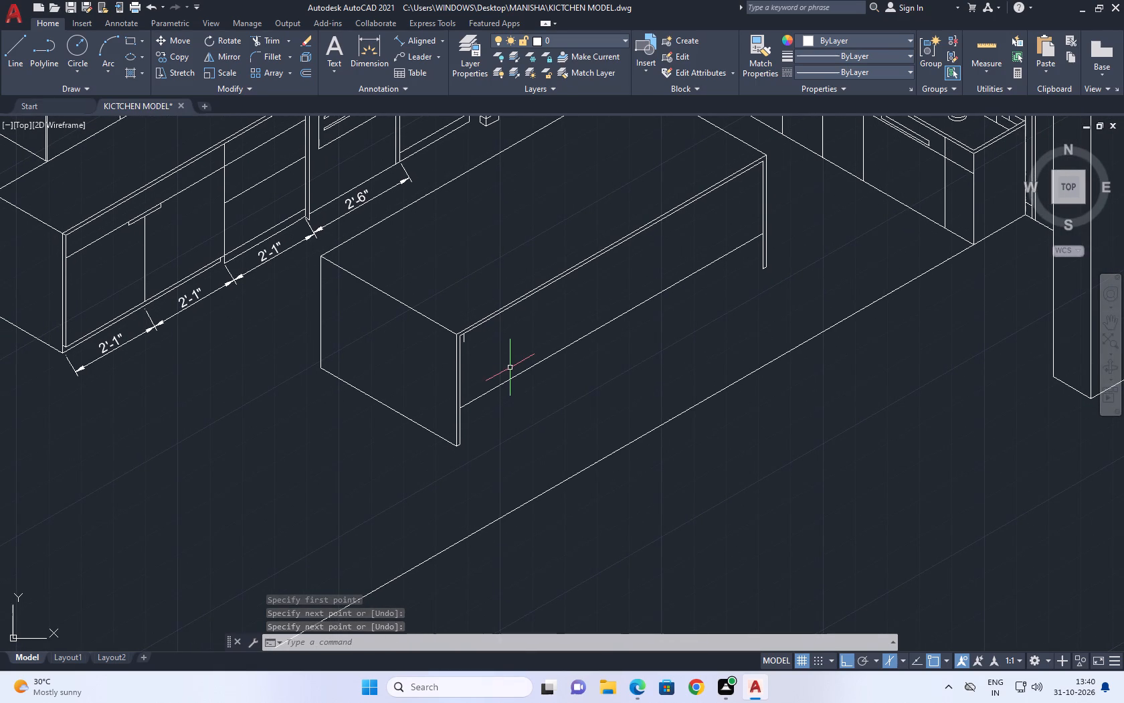
pyautogui.press('l')
pyautogui.press('space')
pyautogui.scroll(2, 474, 373)
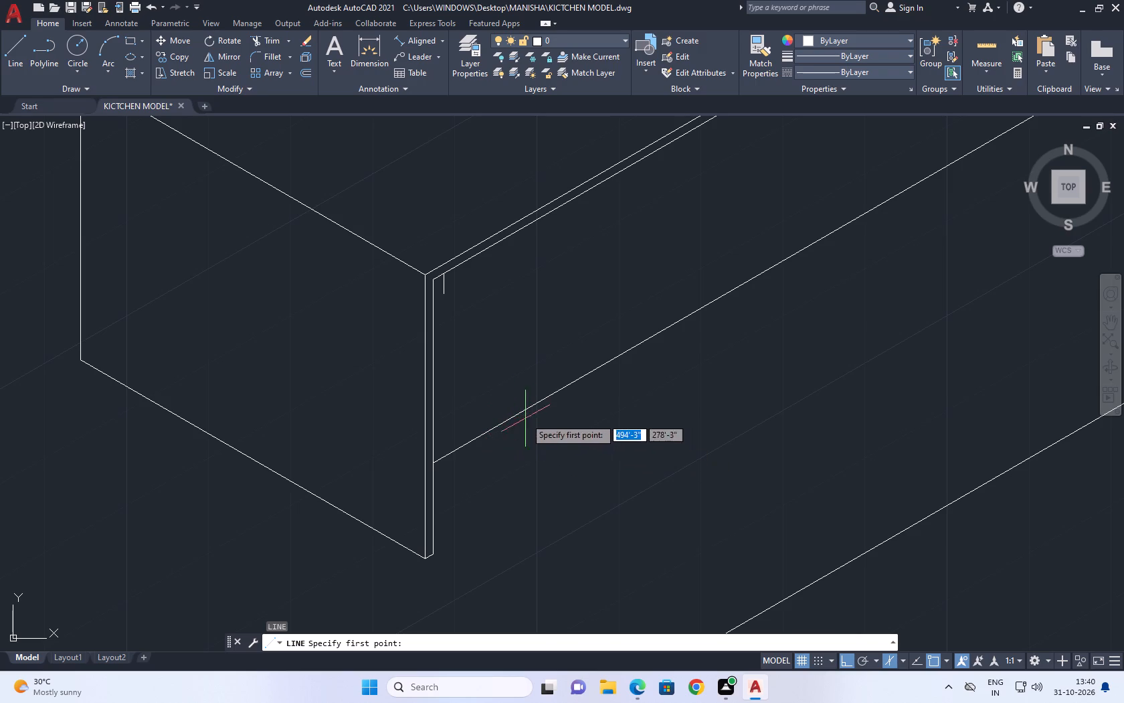
pyautogui.moveTo(518, 403); pyautogui.dragTo(498, 429, button='middle')
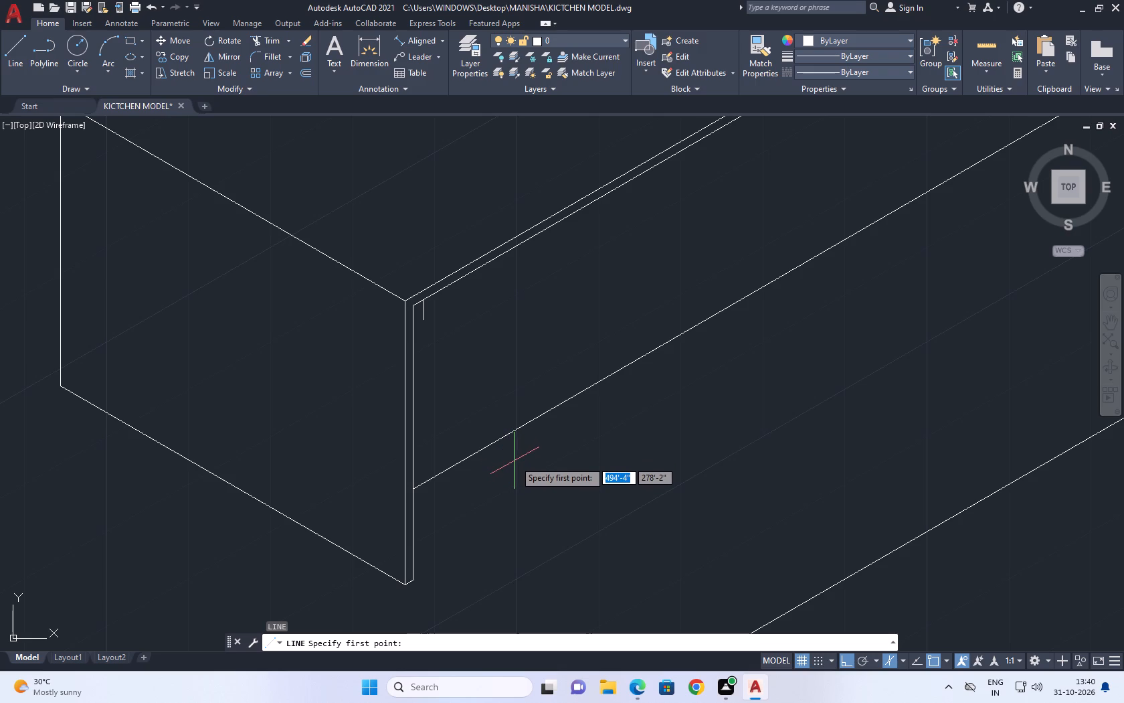
pyautogui.click(421, 322)
pyautogui.moveTo(454, 451); pyautogui.dragTo(509, 380, button='middle')
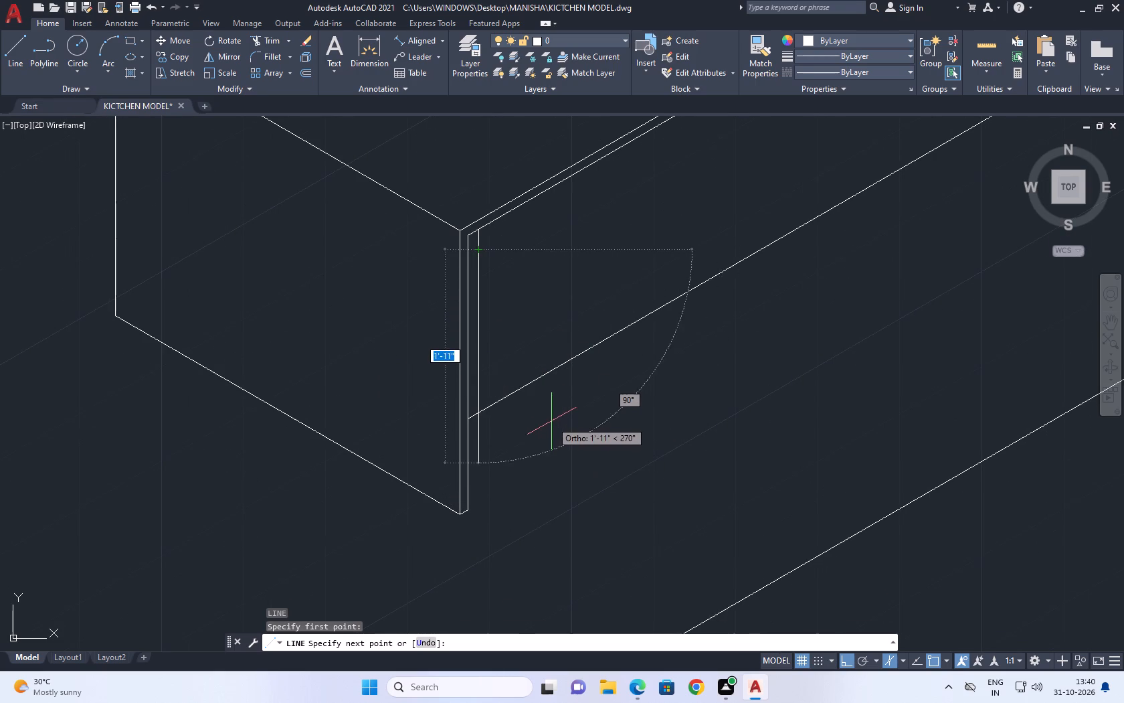
pyautogui.moveTo(541, 416); pyautogui.dragTo(526, 461, button='middle')
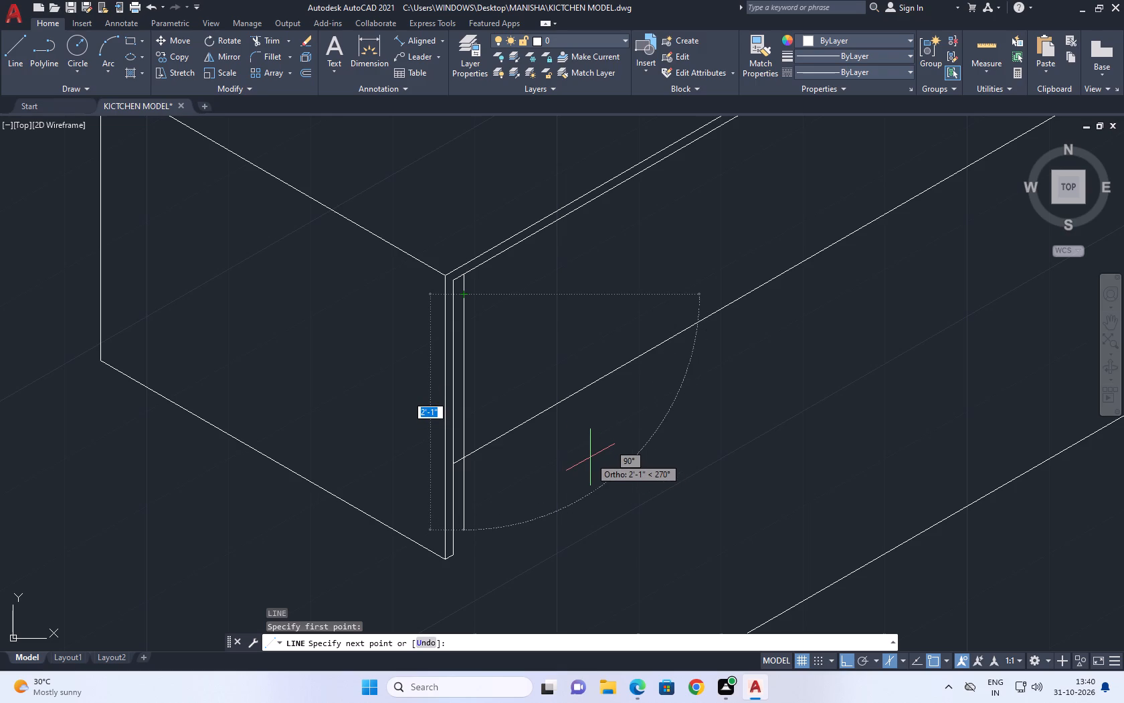
pyautogui.scroll(1, 590, 457)
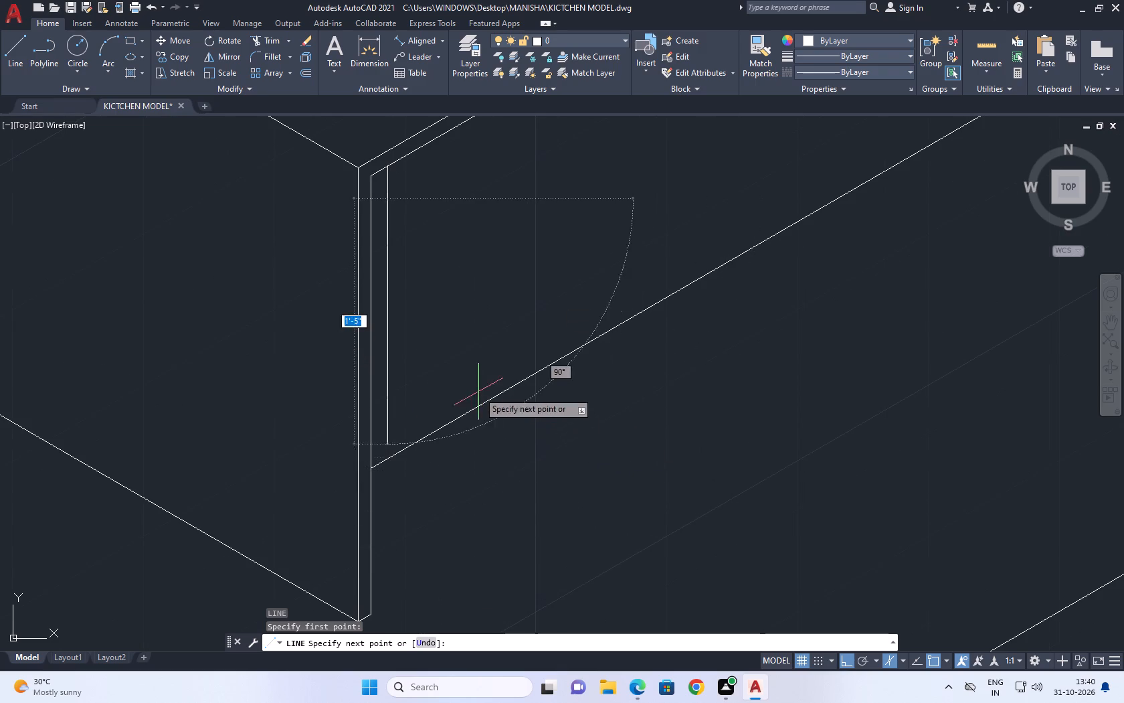
pyautogui.moveTo(472, 378); pyautogui.dragTo(470, 398, button='middle')
pyautogui.click(387, 409)
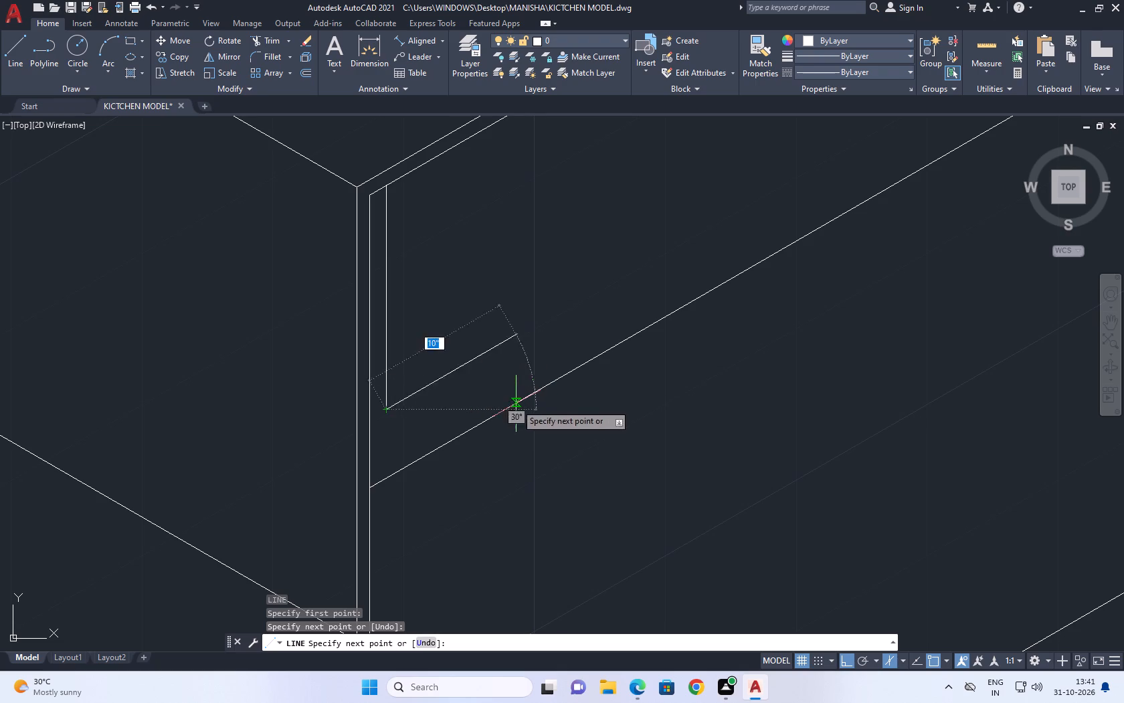
pyautogui.press('Escape')
# Draw a long 30° line from the short vertical line's lower end along the island front, stopping just short of the far panel.
pyautogui.click(394, 267)
pyautogui.click(389, 312)
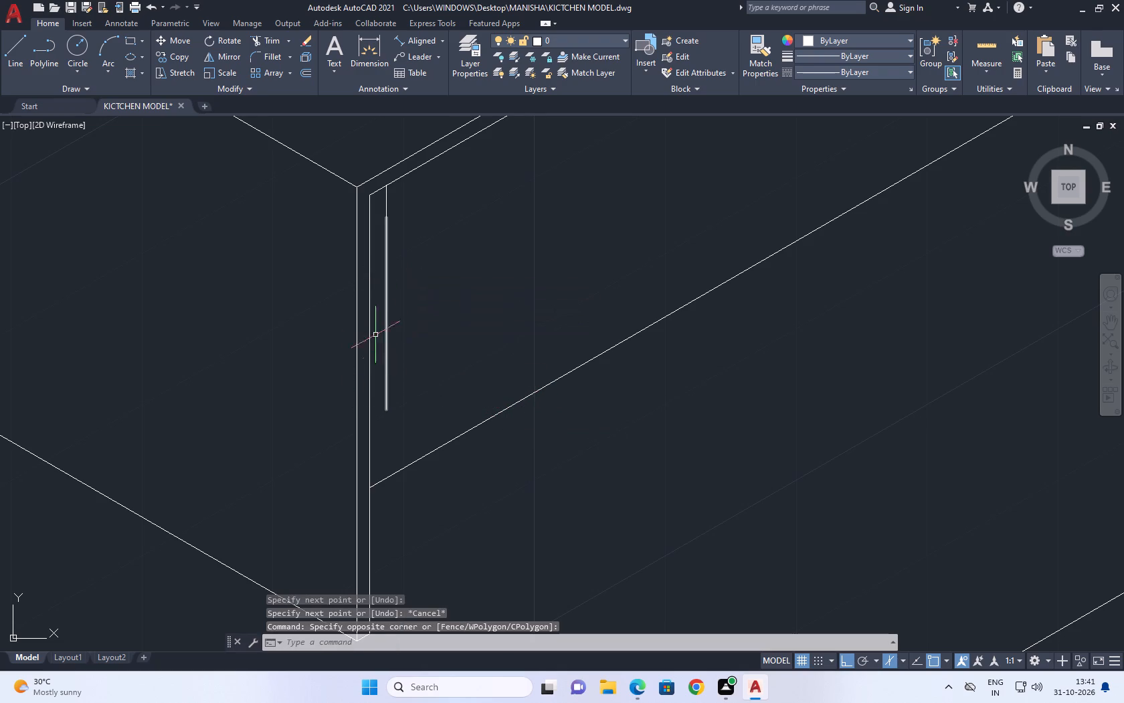
pyautogui.moveTo(369, 315); pyautogui.dragTo(386, 337, button='middle')
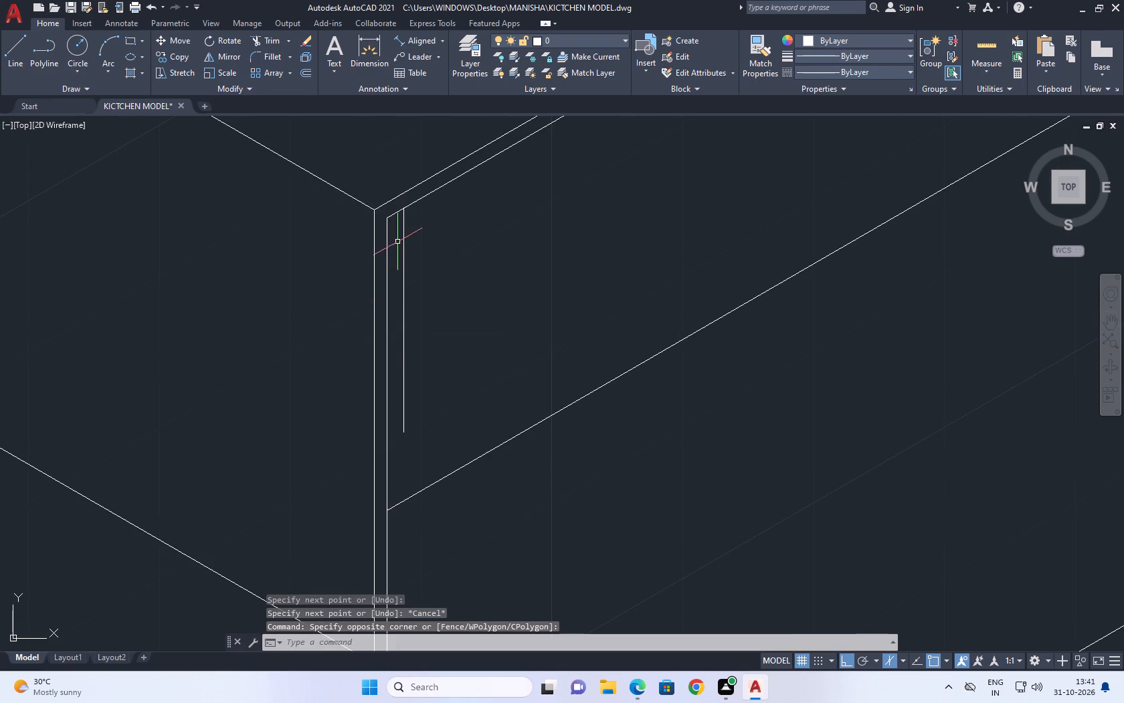
pyautogui.moveTo(556, 247); pyautogui.dragTo(436, 308, button='middle')
pyautogui.press('l')
pyautogui.press('space')
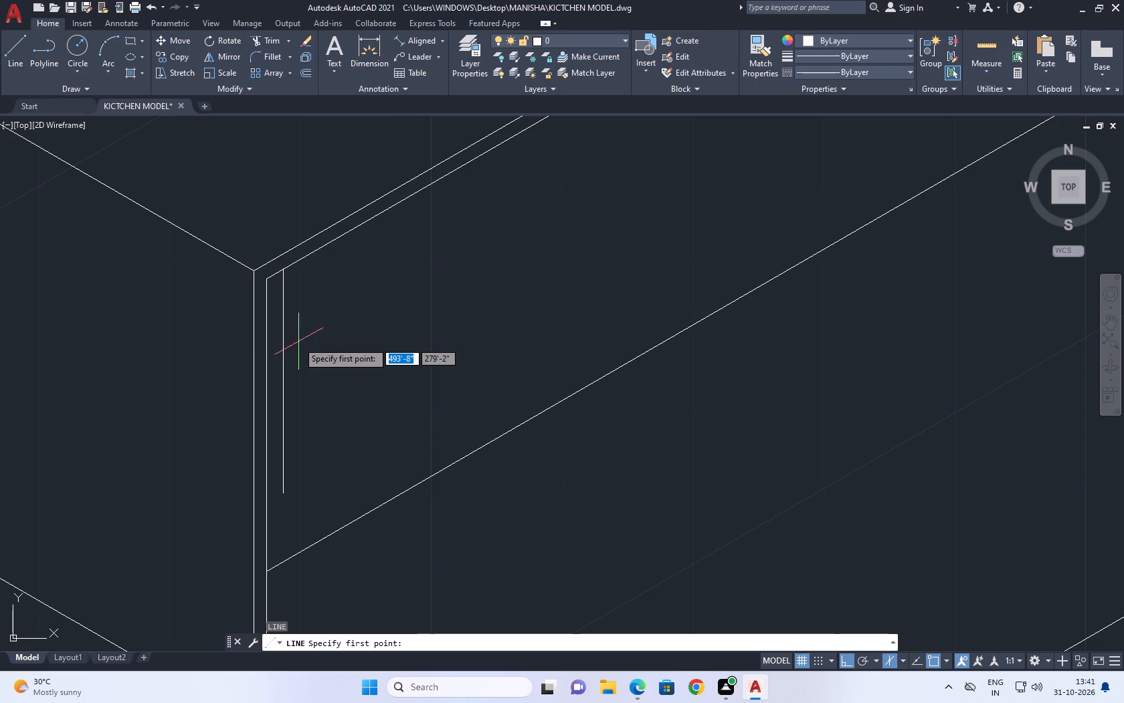
pyautogui.click(284, 300)
pyautogui.moveTo(634, 171); pyautogui.dragTo(603, 206, button='middle')
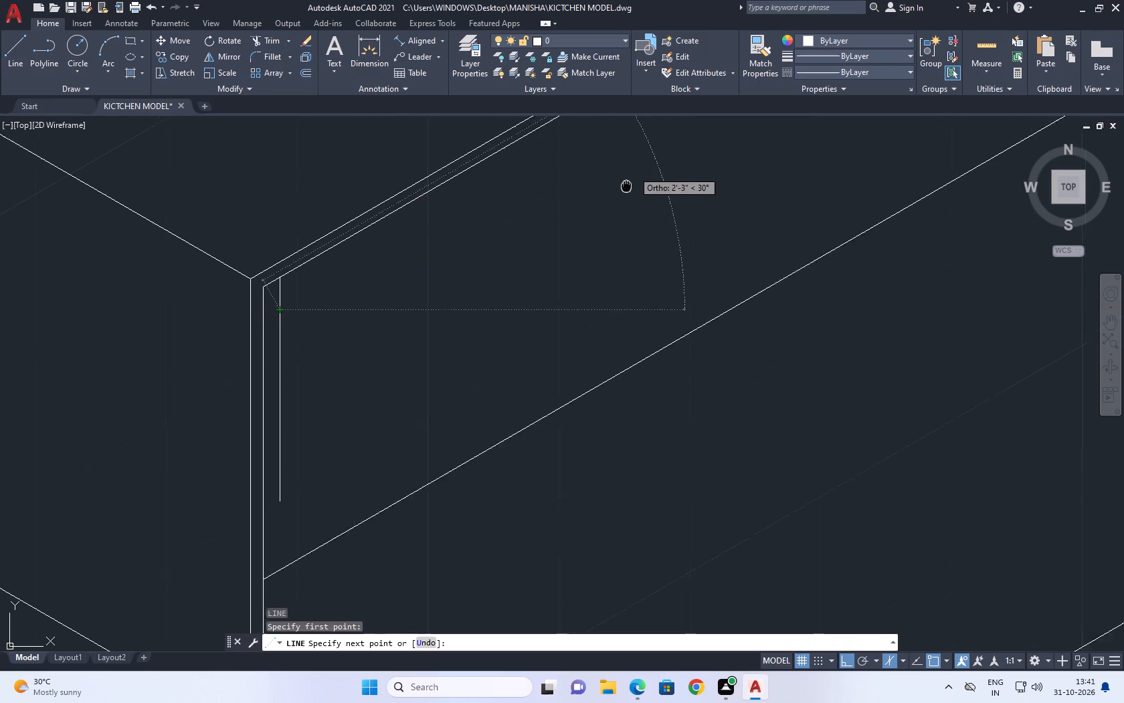
pyautogui.moveTo(603, 206); pyautogui.dragTo(448, 367, button='middle')
pyautogui.scroll(-2, 457, 372)
pyautogui.moveTo(688, 213); pyautogui.dragTo(593, 335, button='middle')
pyautogui.scroll(4, 678, 267)
pyautogui.click(739, 284)
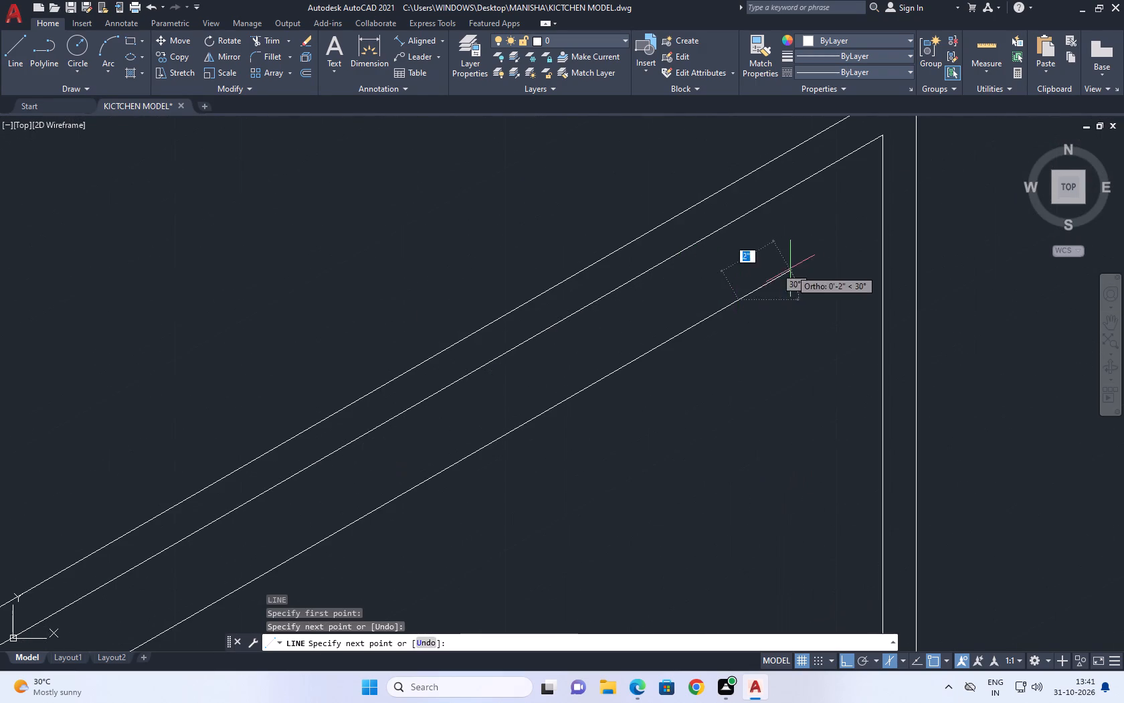
pyautogui.press('Escape')
# Trim the vertical line's lower piece below the new 30° line beside the front corner panel.
pyautogui.scroll(-3, 794, 266)
pyautogui.moveTo(554, 472); pyautogui.dragTo(710, 238, button='middle')
pyautogui.scroll(-2, 728, 234)
pyautogui.press('t')
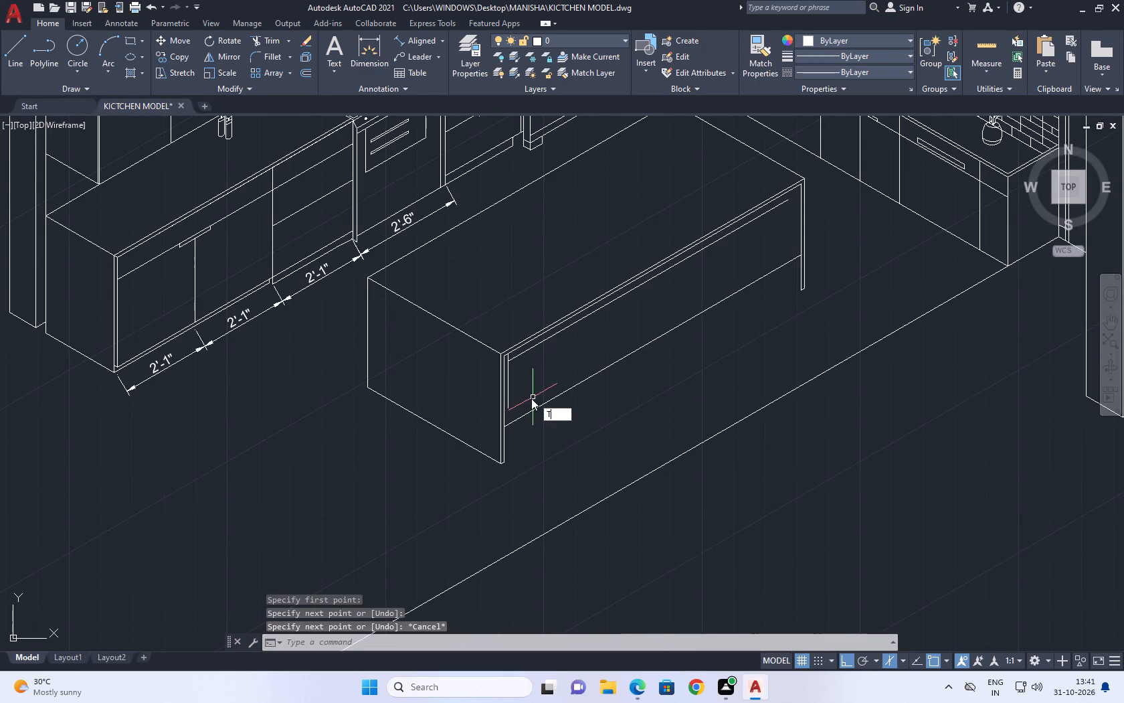
pyautogui.press('r')
pyautogui.press('space')
pyautogui.scroll(2, 512, 391)
pyautogui.click(496, 357)
pyautogui.press('Escape')
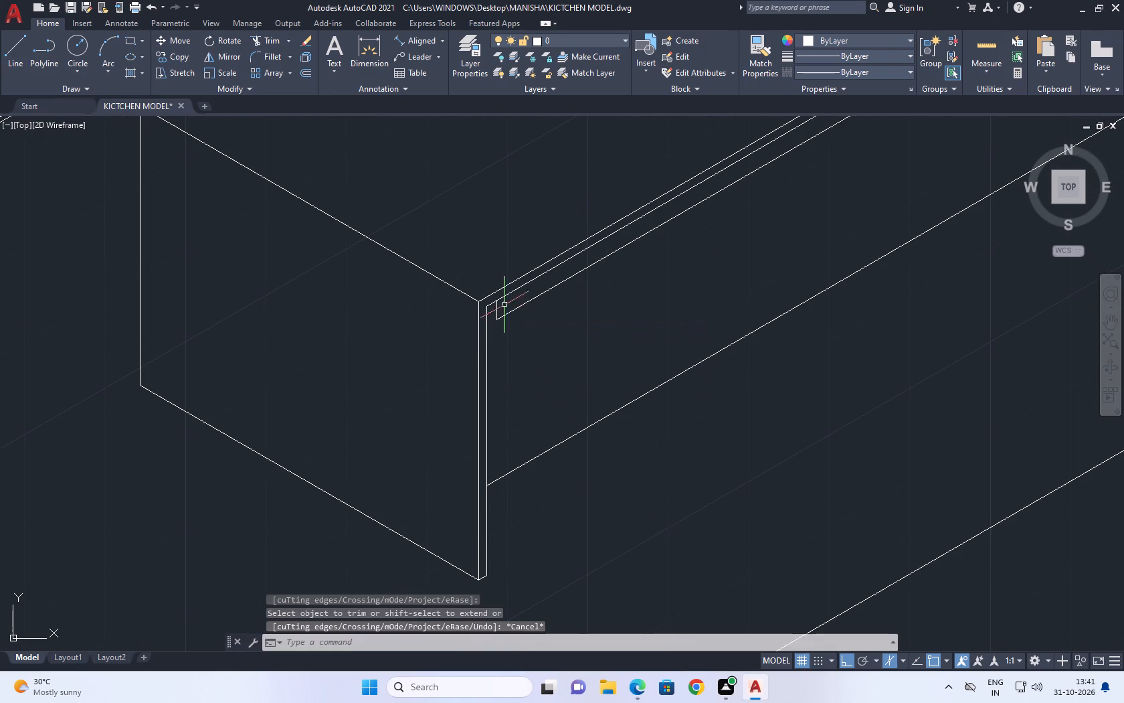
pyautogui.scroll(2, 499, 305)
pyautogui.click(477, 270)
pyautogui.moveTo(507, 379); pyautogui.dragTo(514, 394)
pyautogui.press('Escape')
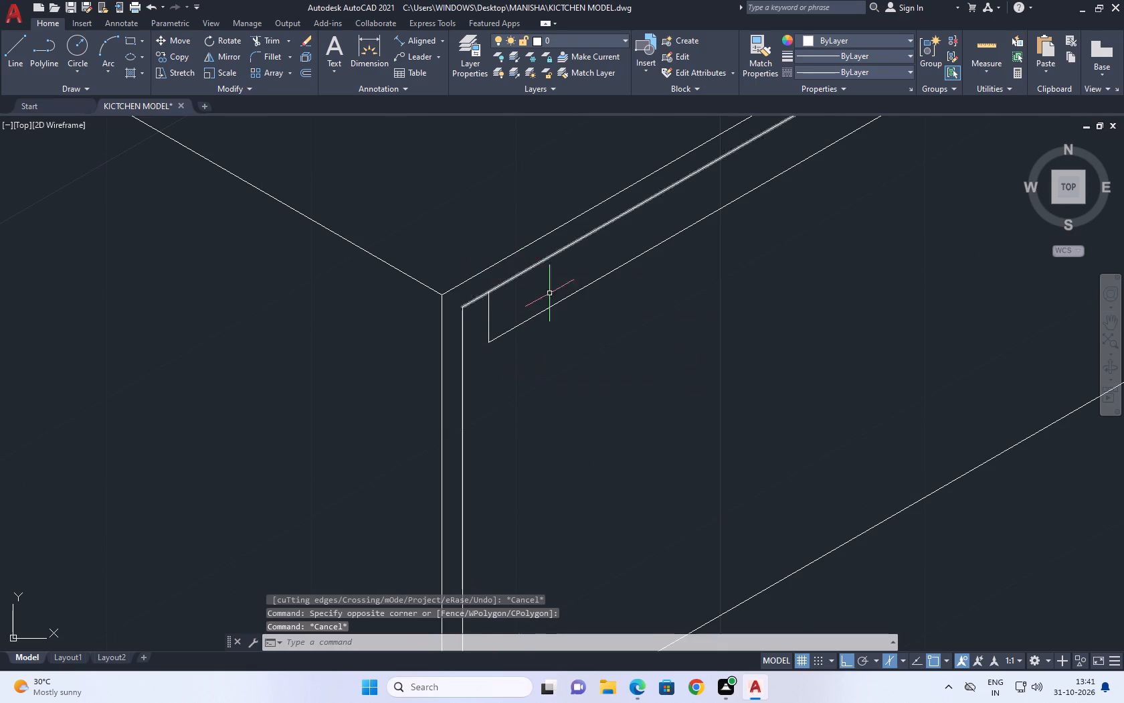
# With ortho off, draw a steep slanted line a little over 1'-7" long across the lower long line, beside the front corner panel.
pyautogui.moveTo(591, 315); pyautogui.dragTo(623, 295, button='middle')
pyautogui.moveTo(551, 344); pyautogui.dragTo(545, 326, button='middle')
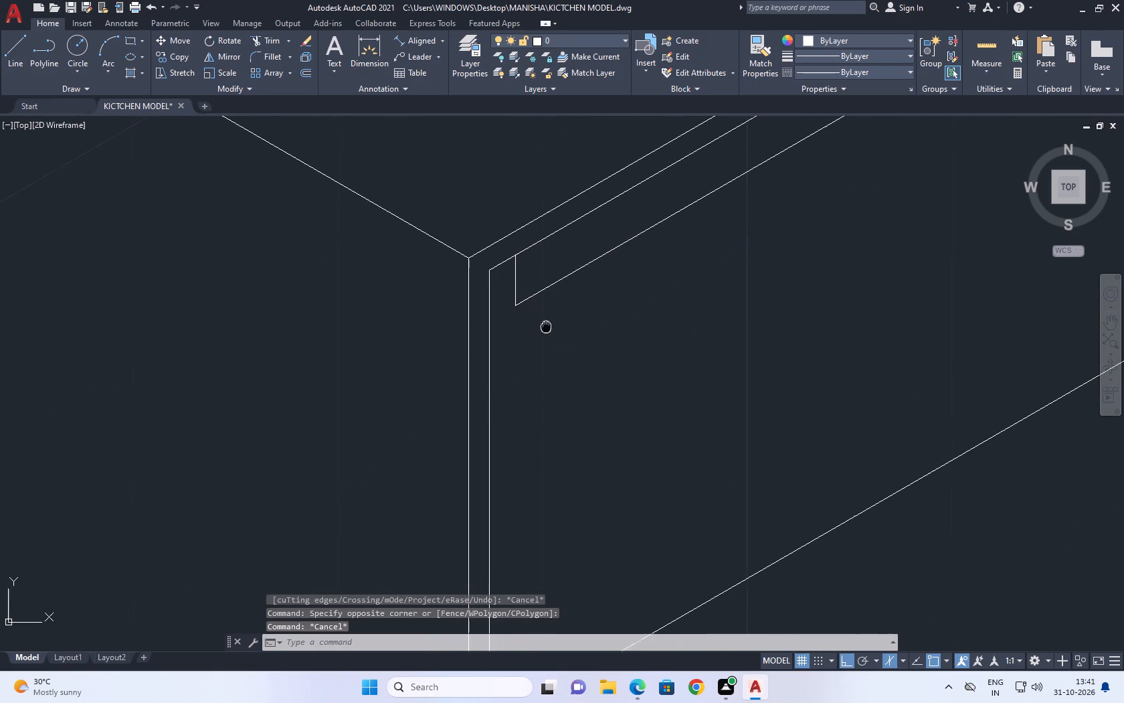
pyautogui.moveTo(545, 326); pyautogui.dragTo(543, 290, button='middle')
pyautogui.press('l')
pyautogui.press('space')
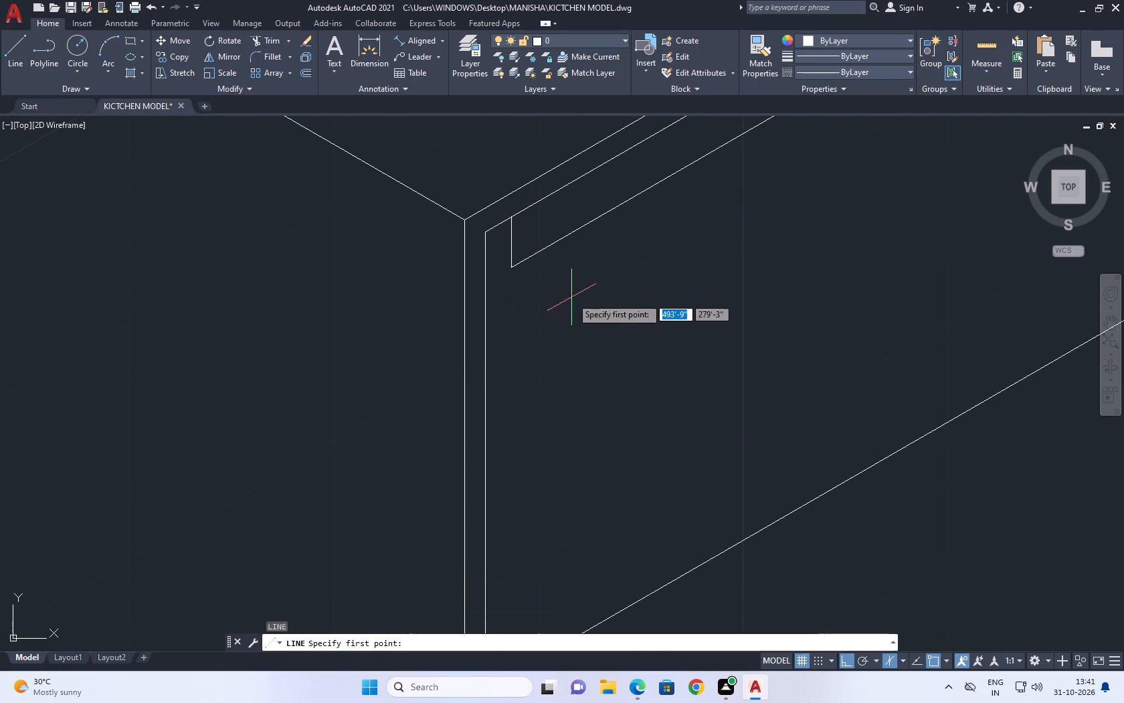
pyautogui.moveTo(574, 309); pyautogui.dragTo(574, 319, button='middle')
pyautogui.scroll(-1, 624, 316)
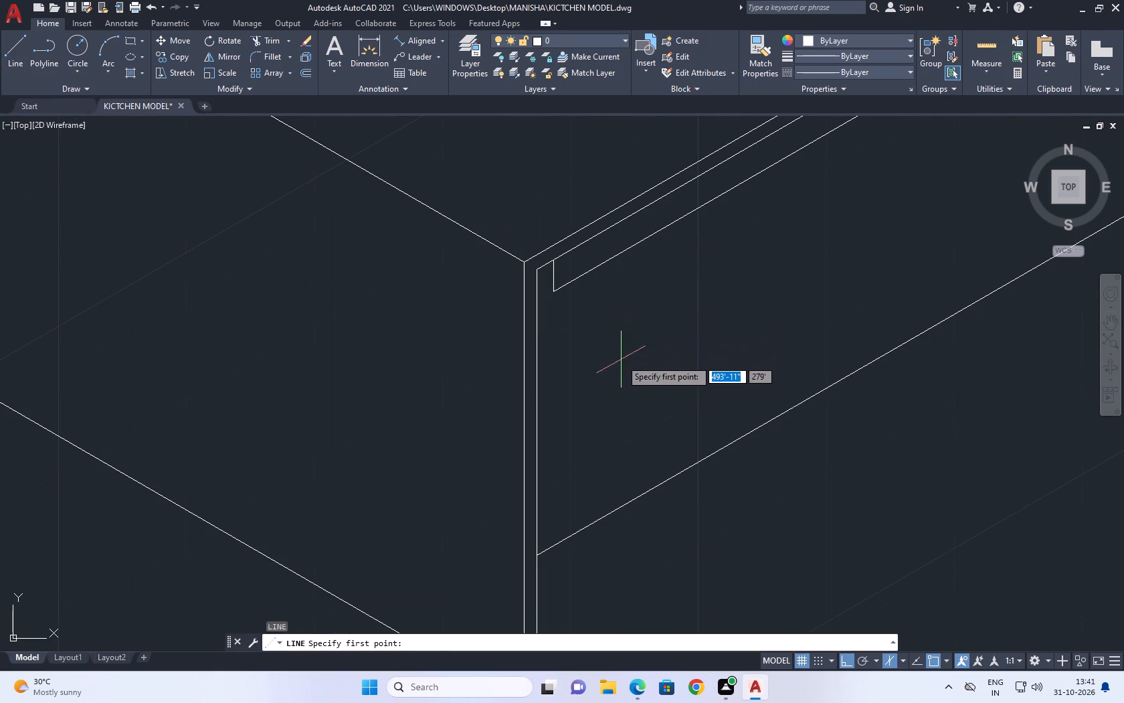
pyautogui.moveTo(642, 337); pyautogui.dragTo(644, 330)
pyautogui.moveTo(680, 529); pyautogui.dragTo(676, 490, button='middle')
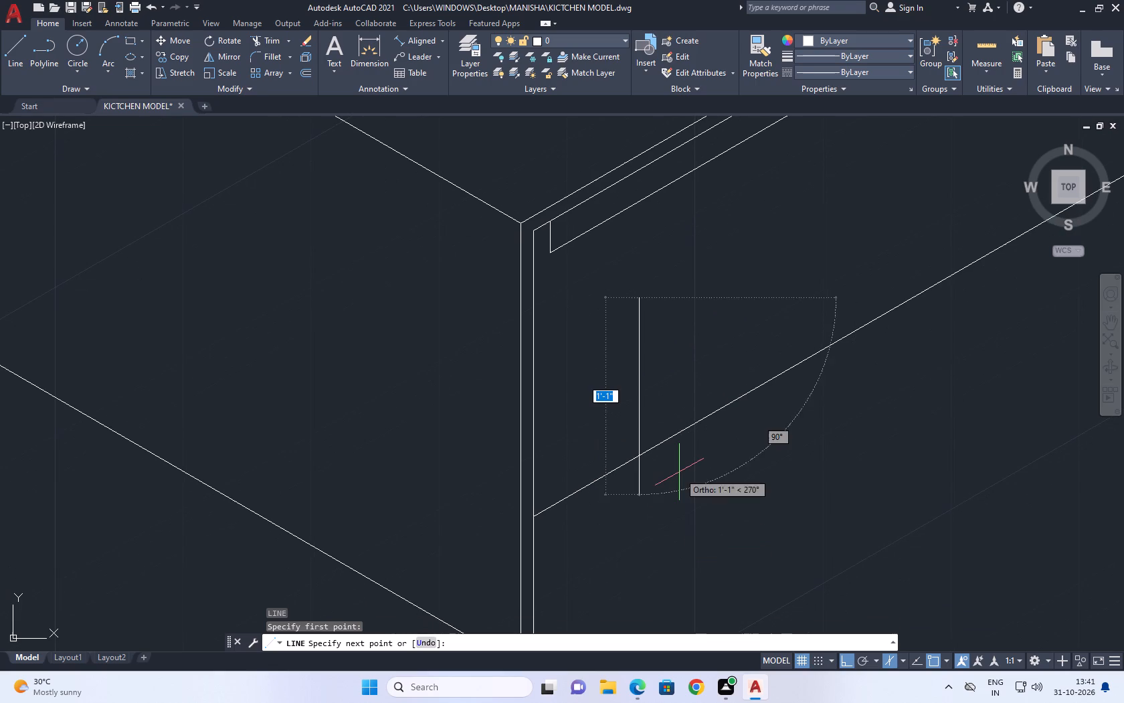
pyautogui.press('F8')
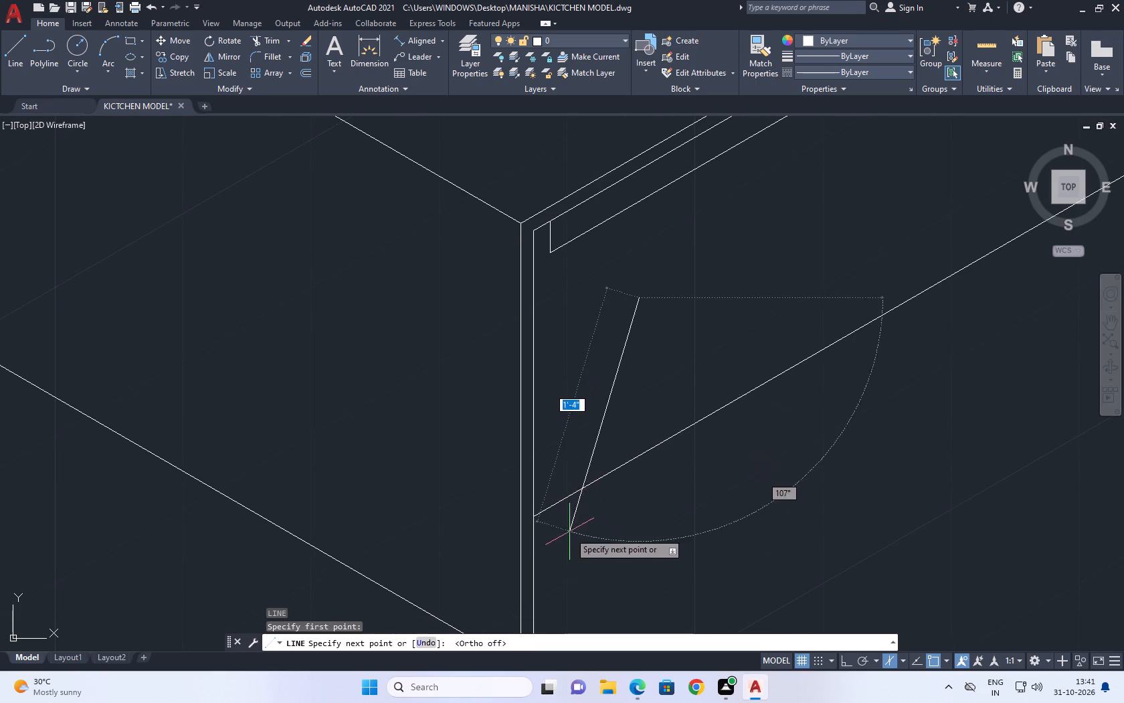
pyautogui.moveTo(578, 554); pyautogui.dragTo(599, 527, button='middle')
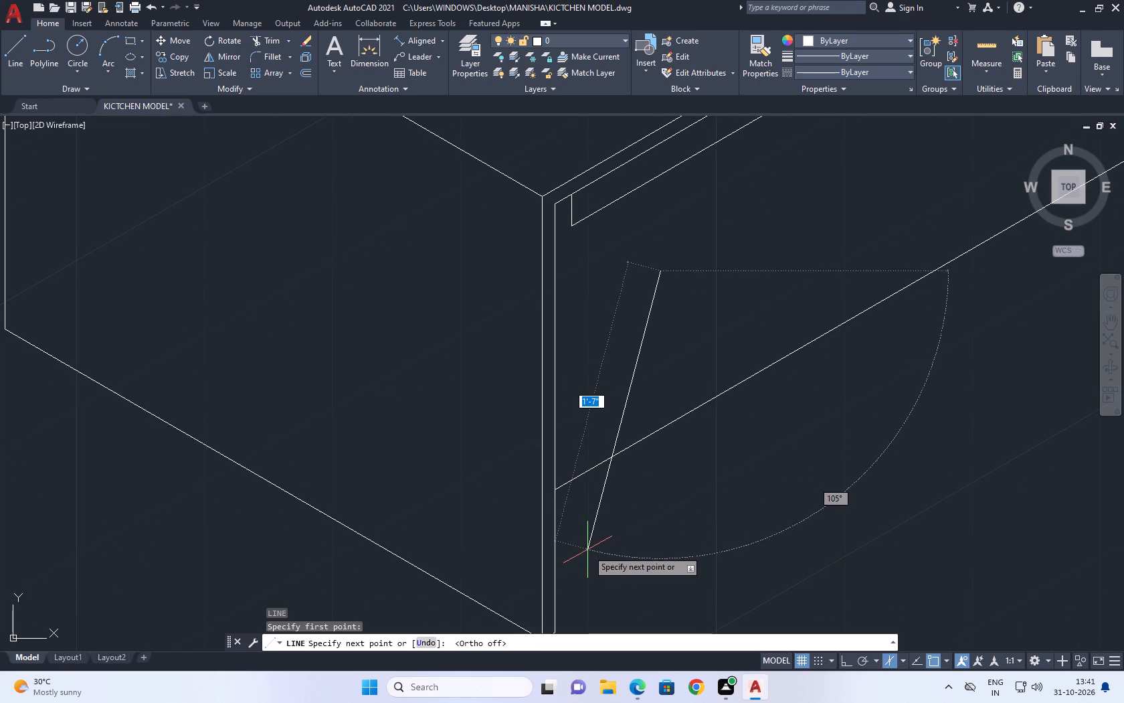
pyautogui.click(574, 560)
pyautogui.press('Escape')
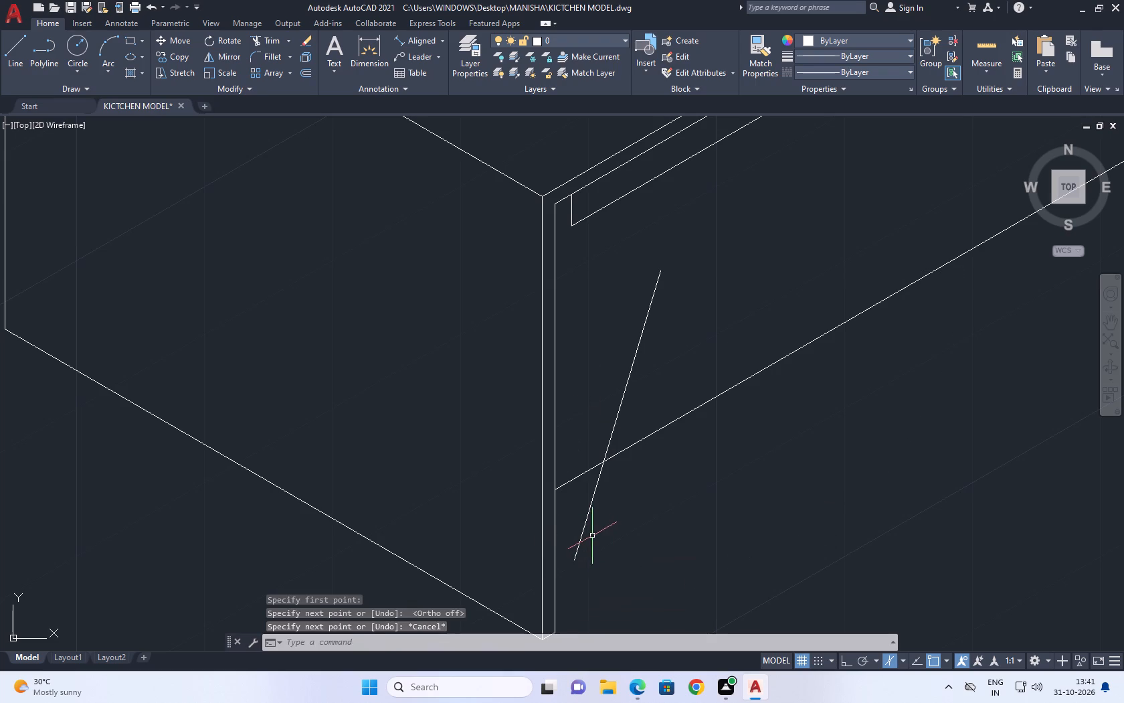
# Copy the slanted line about 1" sideways toward the far panel to form a parallel pair.
pyautogui.click(591, 536)
pyautogui.click(577, 514)
pyautogui.moveTo(633, 524); pyautogui.dragTo(551, 503, button='middle')
pyautogui.press('c')
pyautogui.press('o')
pyautogui.press('space')
pyautogui.click(552, 495)
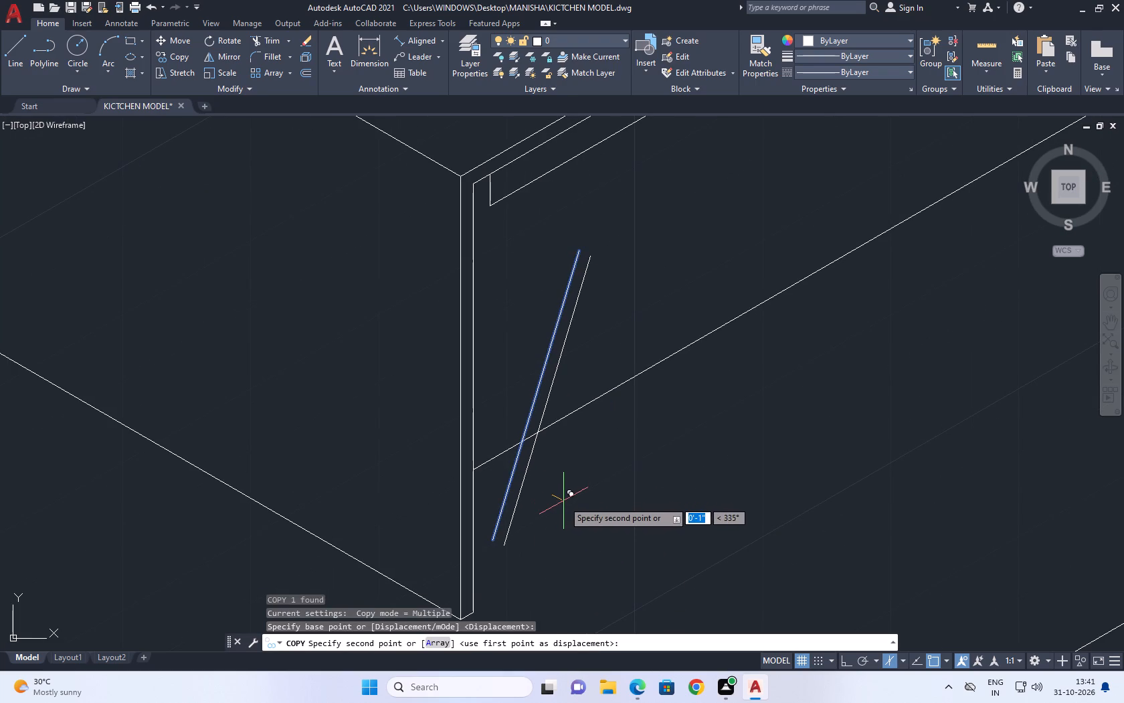
pyautogui.click(563, 501)
pyautogui.press('Escape')
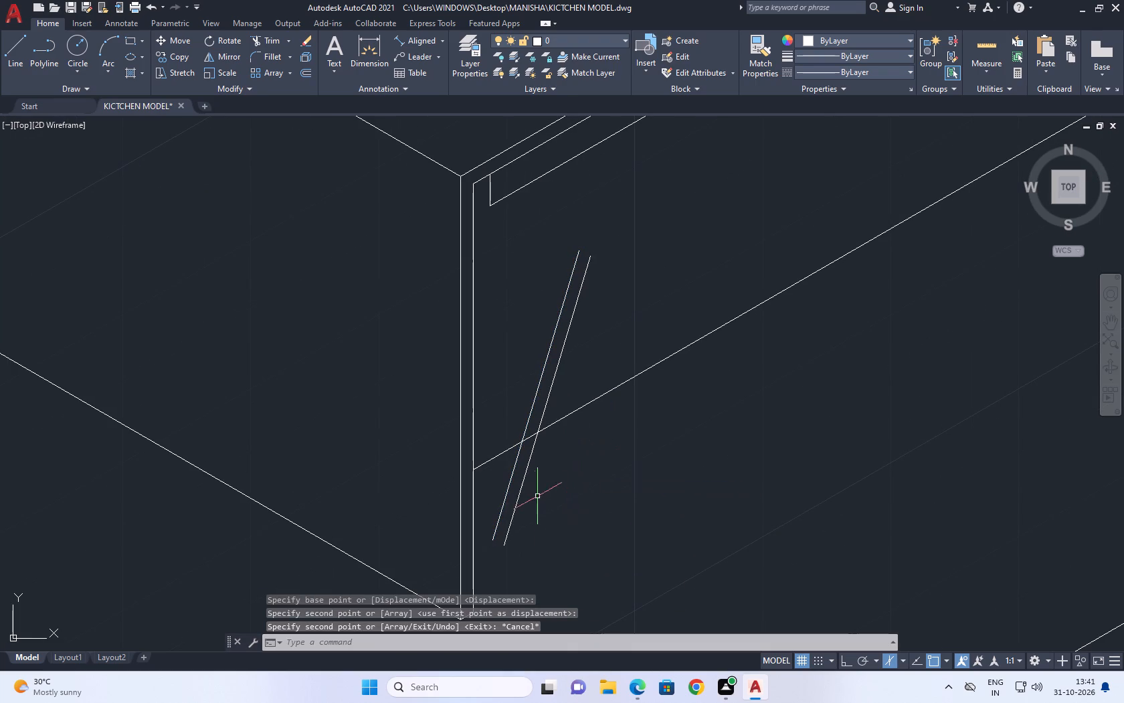
# Draw a spline from just beside the slanted pair, through both upper ends, curving down to slightly past the lower long line.
pyautogui.moveTo(564, 489); pyautogui.dragTo(555, 459, button='middle')
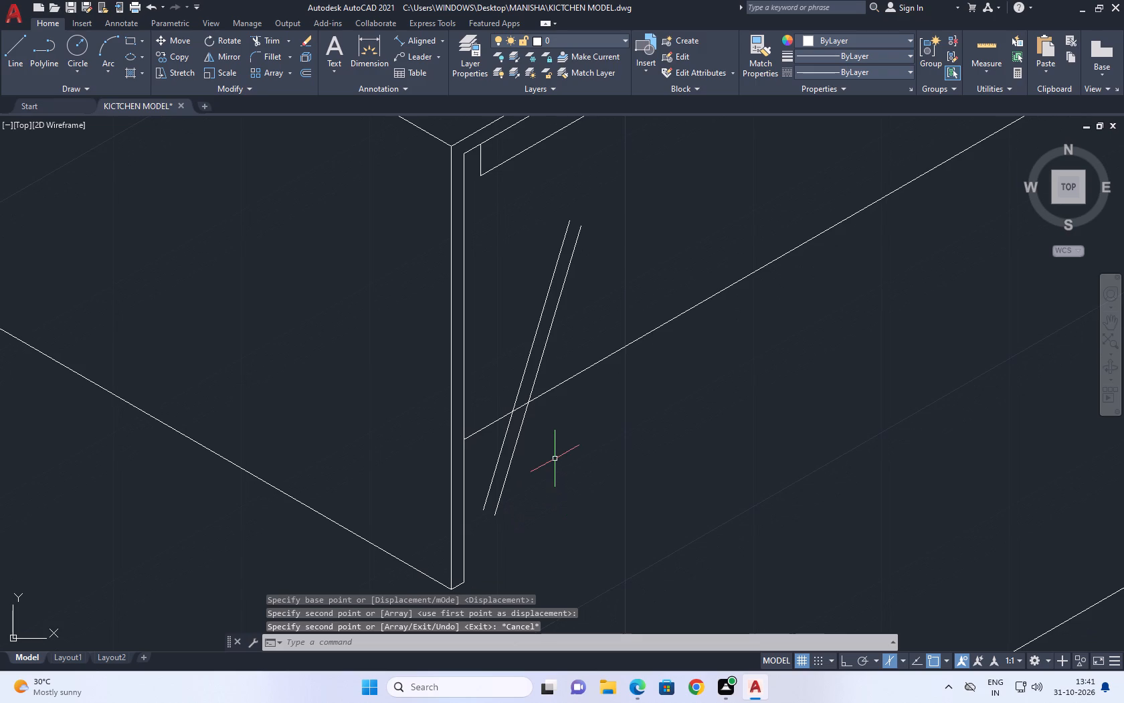
pyautogui.press('s')
pyautogui.write('PL')
pyautogui.press('space')
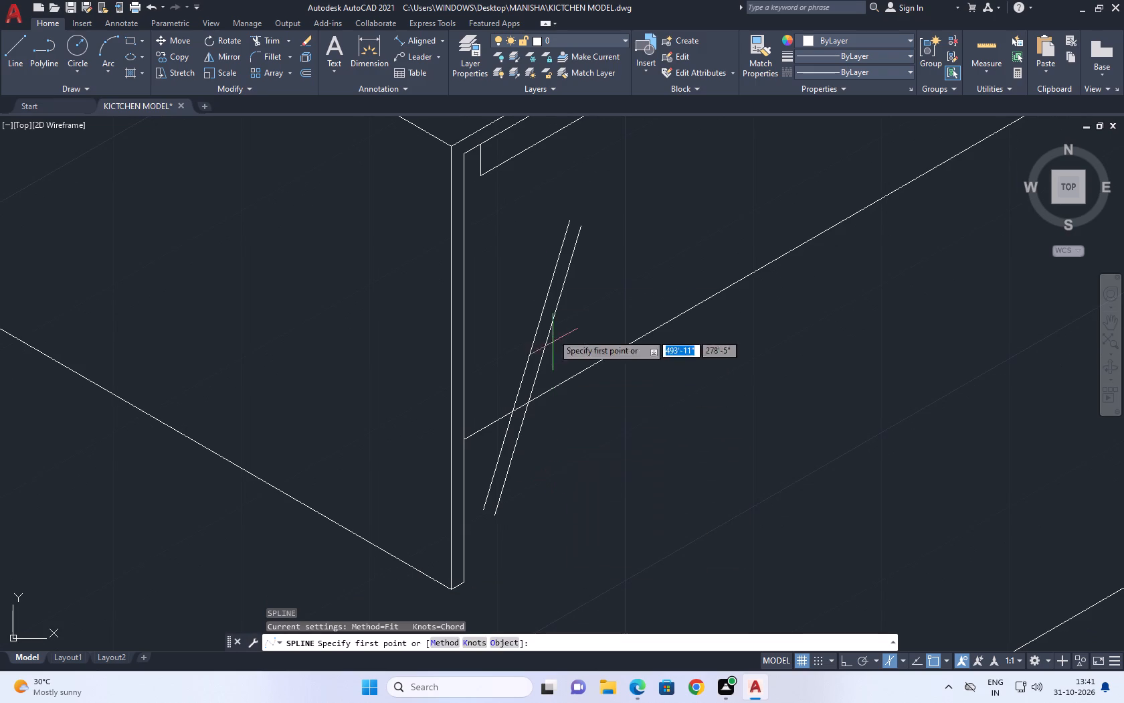
pyautogui.moveTo(543, 272); pyautogui.dragTo(543, 341, button='middle')
pyautogui.scroll(1, 565, 287)
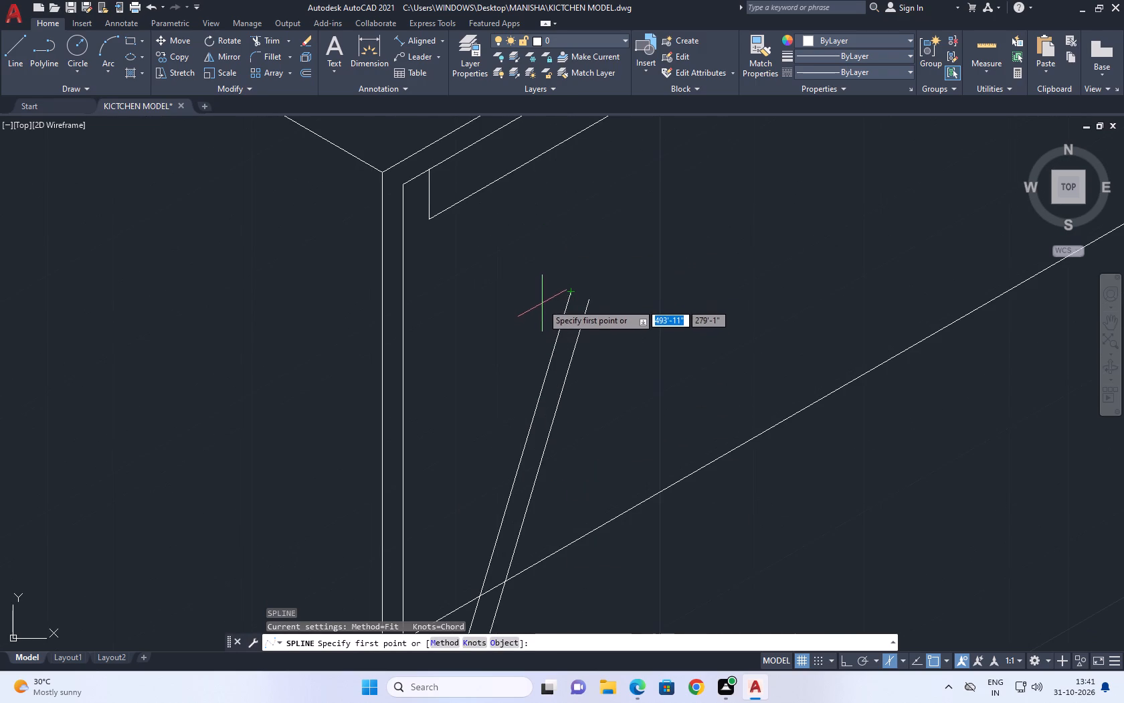
pyautogui.scroll(2, 537, 303)
pyautogui.click(573, 270)
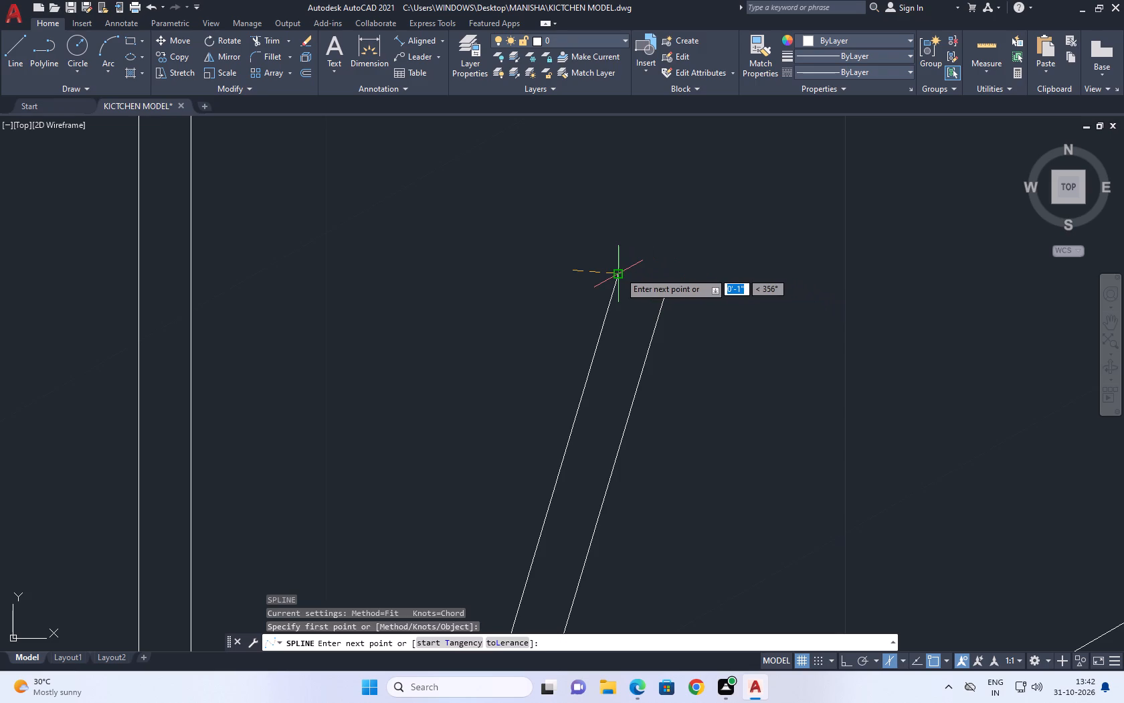
pyautogui.click(620, 272)
pyautogui.click(663, 297)
pyautogui.scroll(-2, 712, 350)
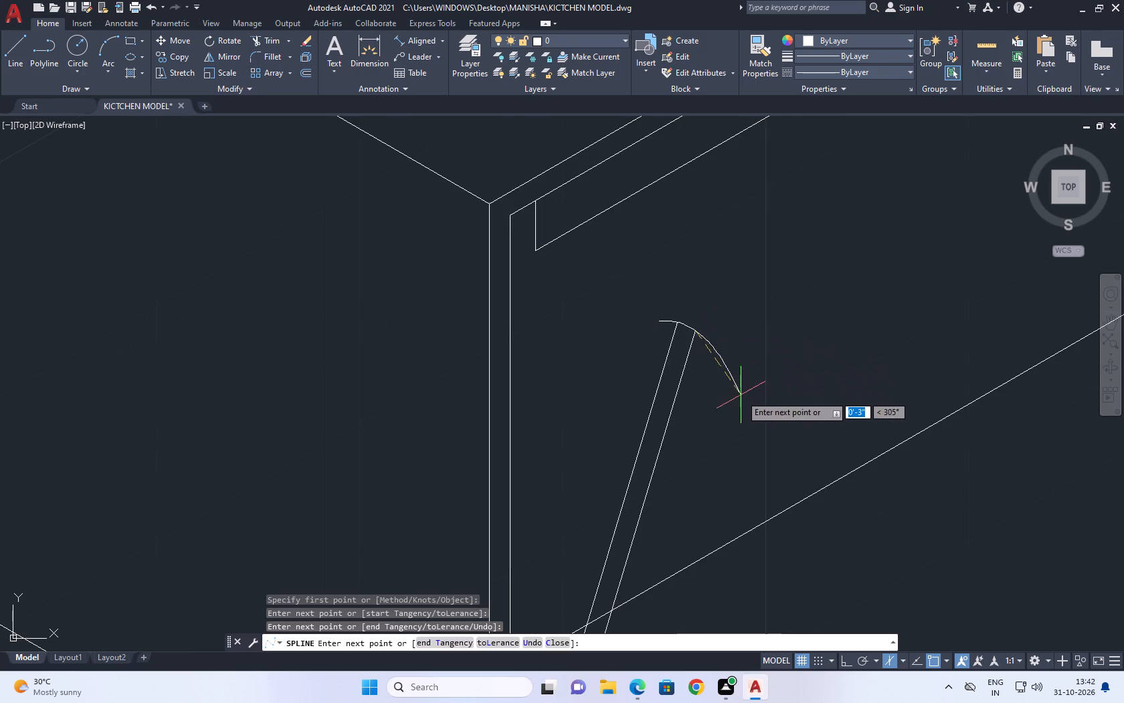
pyautogui.moveTo(741, 395); pyautogui.dragTo(606, 260, button='middle')
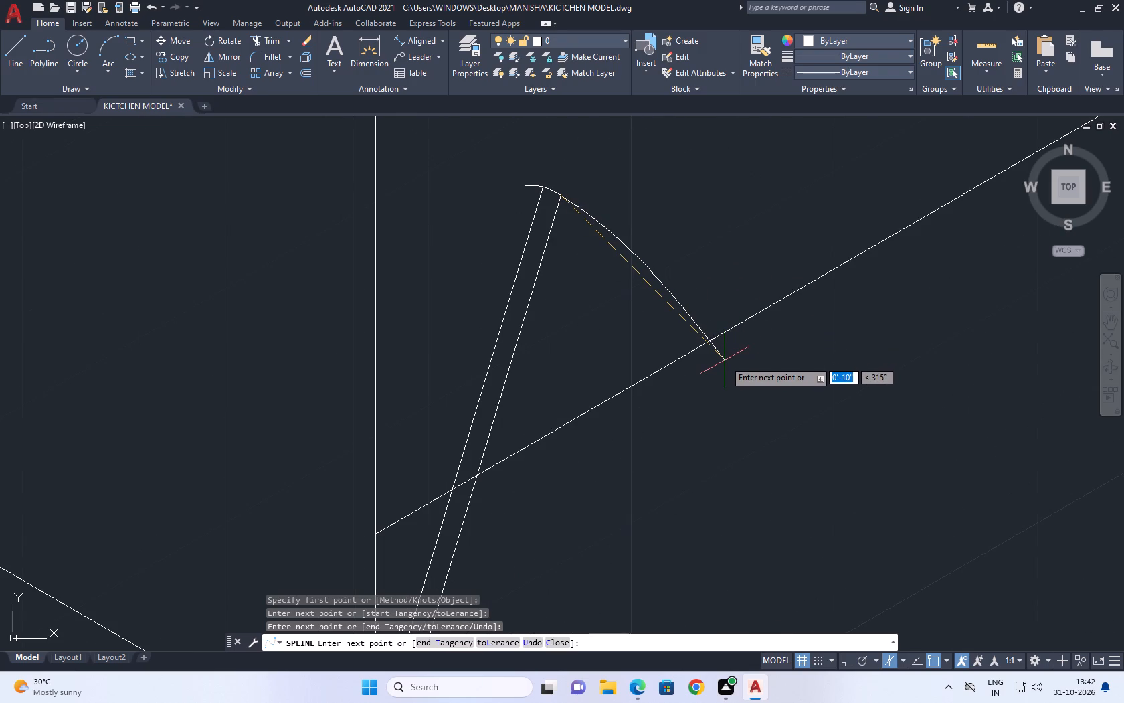
pyautogui.click(729, 360)
pyautogui.press('space')
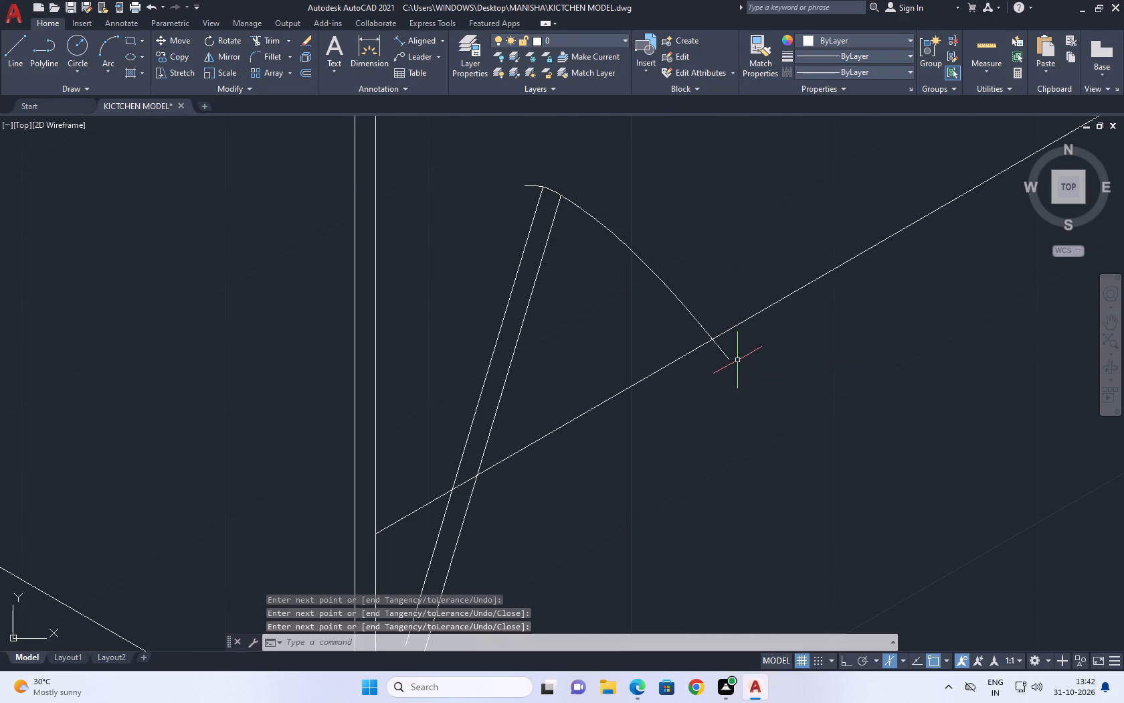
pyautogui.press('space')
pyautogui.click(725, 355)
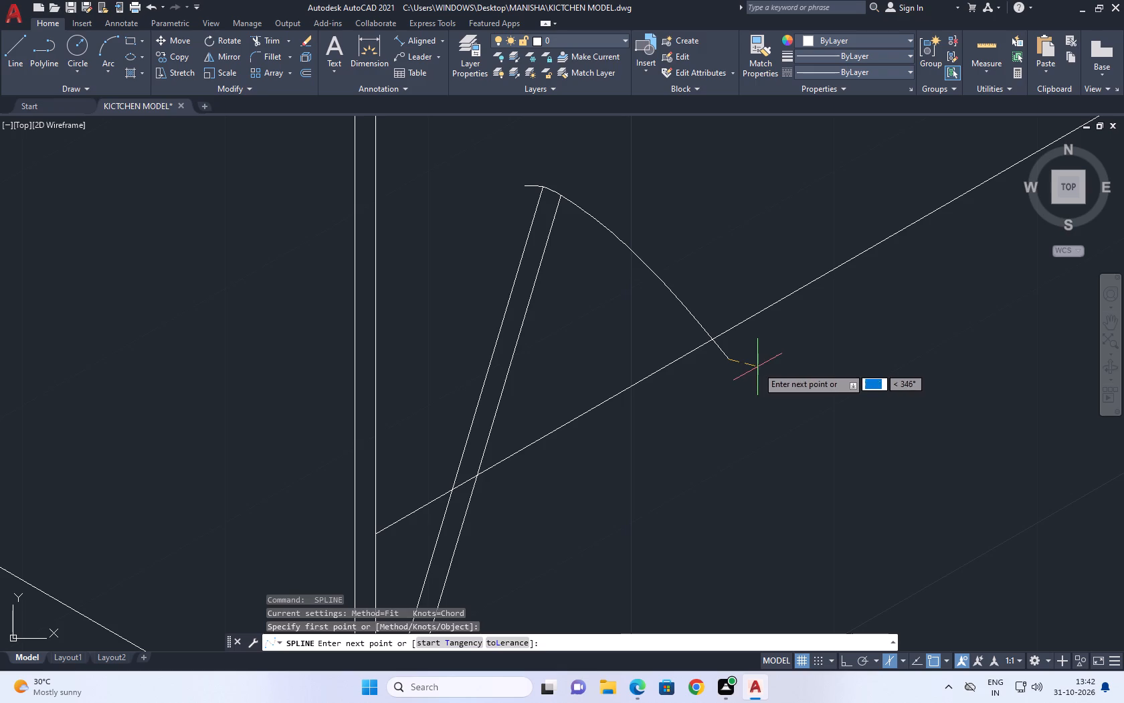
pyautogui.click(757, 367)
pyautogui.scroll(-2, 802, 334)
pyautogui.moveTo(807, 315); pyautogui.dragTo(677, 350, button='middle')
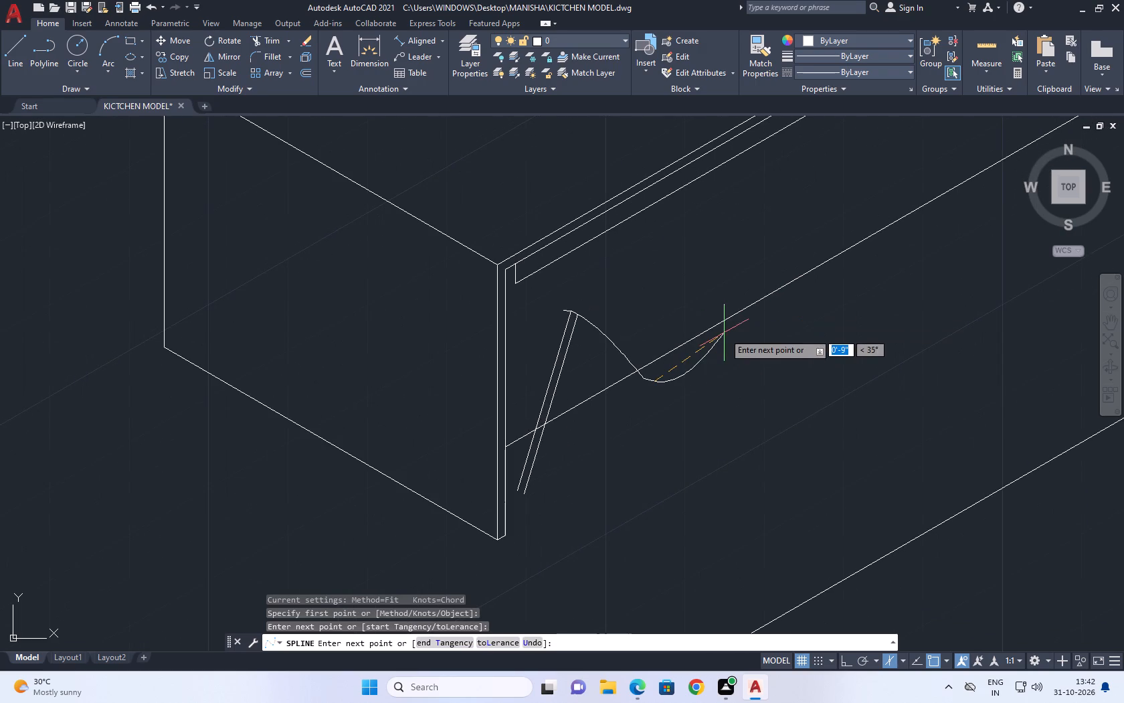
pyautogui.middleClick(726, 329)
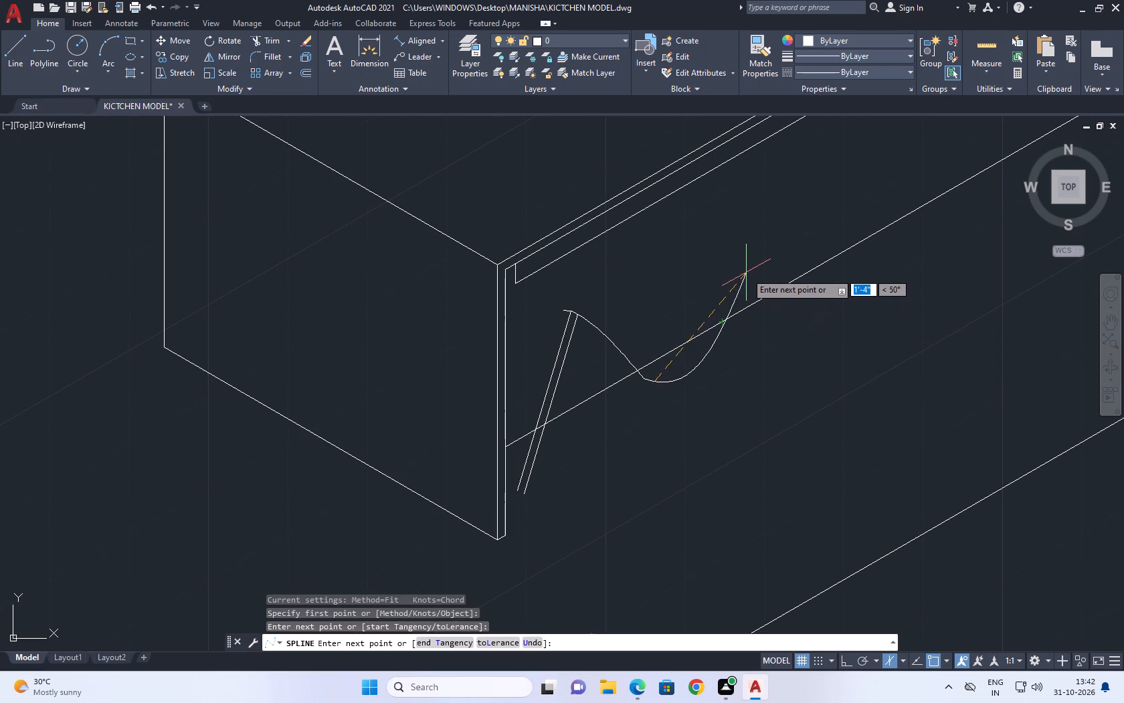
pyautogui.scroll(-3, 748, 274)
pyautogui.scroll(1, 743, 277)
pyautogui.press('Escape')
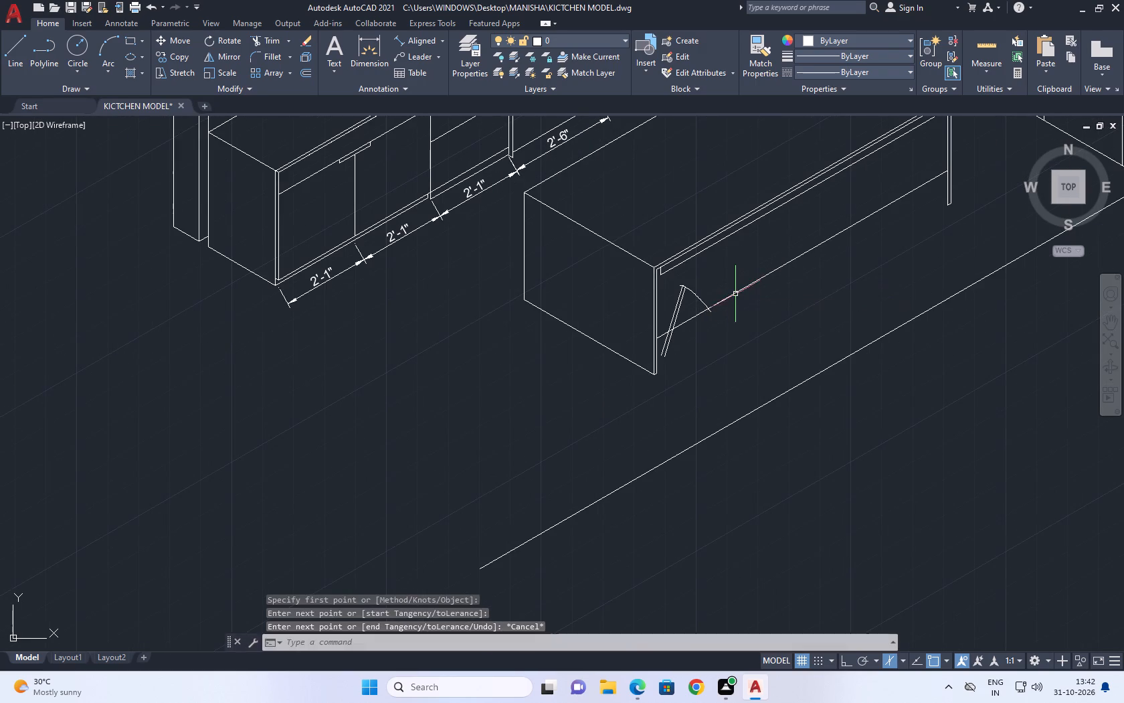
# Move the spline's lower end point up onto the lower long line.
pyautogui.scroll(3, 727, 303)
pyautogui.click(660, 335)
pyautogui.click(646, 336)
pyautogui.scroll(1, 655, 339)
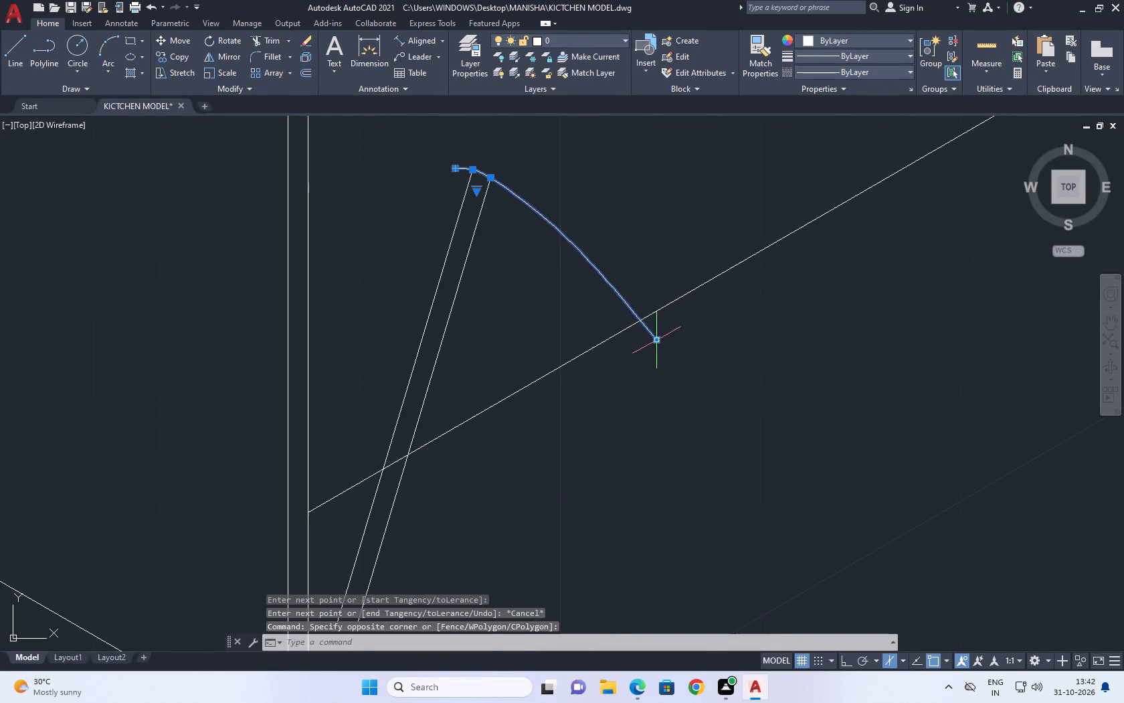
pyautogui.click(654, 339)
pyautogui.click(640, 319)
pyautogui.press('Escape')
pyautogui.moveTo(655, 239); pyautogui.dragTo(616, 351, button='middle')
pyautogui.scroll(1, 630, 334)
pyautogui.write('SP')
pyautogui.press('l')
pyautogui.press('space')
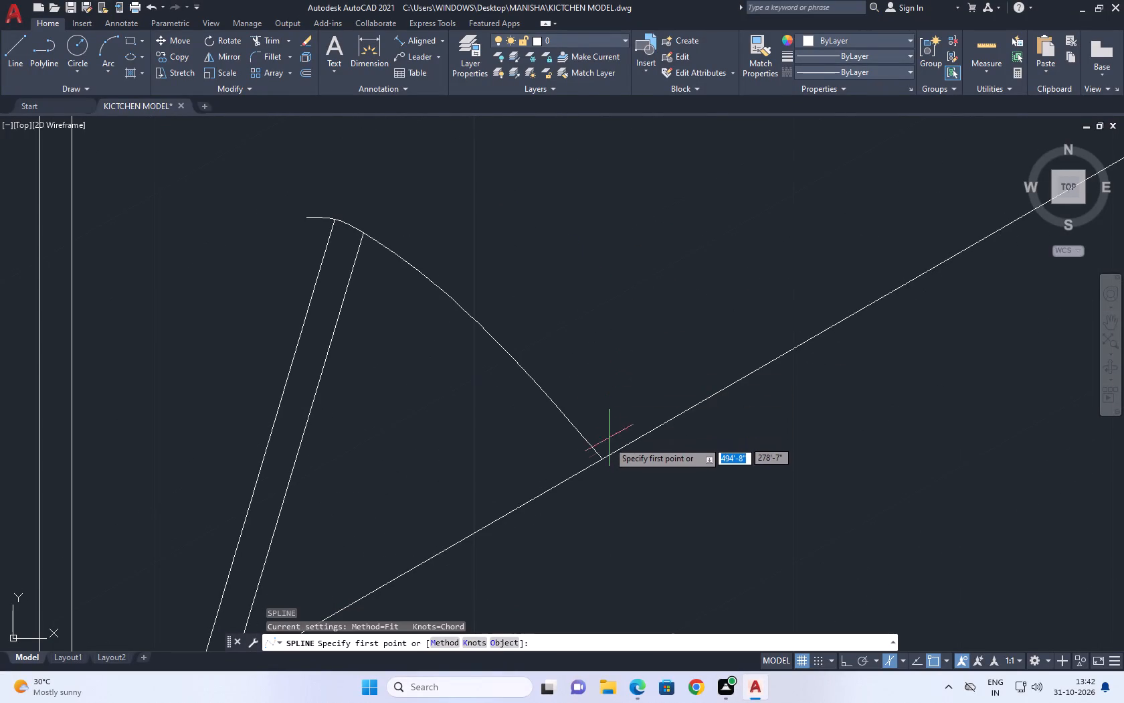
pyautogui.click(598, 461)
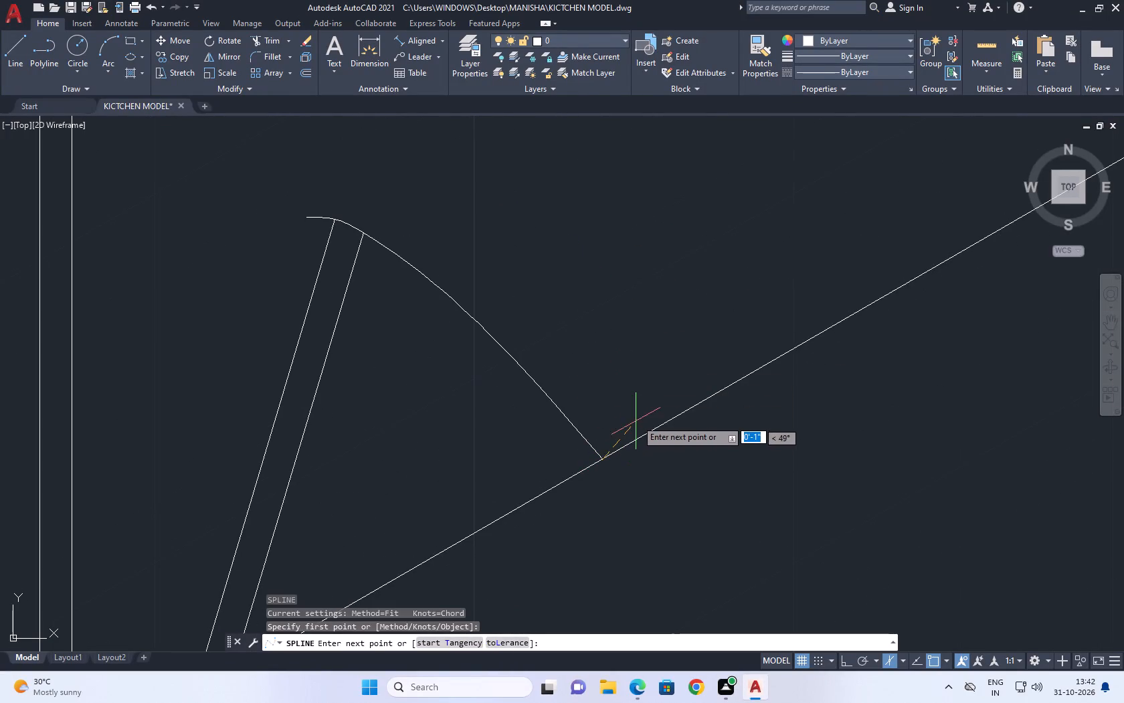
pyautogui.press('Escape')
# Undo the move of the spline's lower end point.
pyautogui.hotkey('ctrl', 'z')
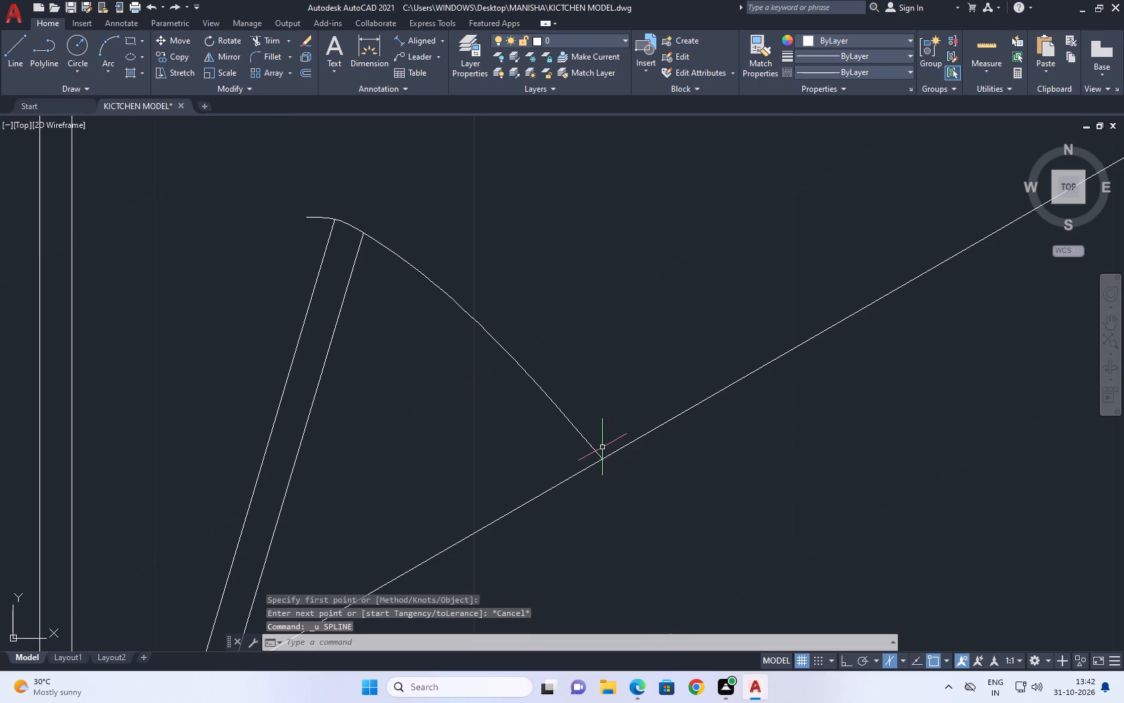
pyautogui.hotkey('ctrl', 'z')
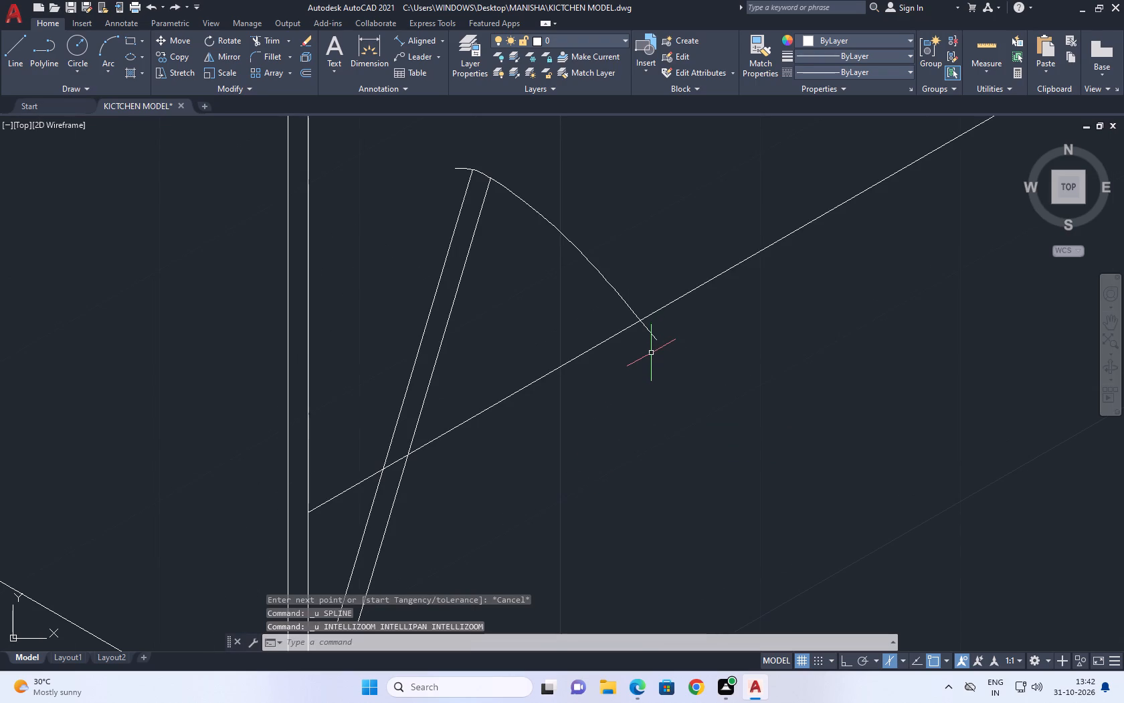
# Draw a spline from the first spline's lower end, dipping below the lower long line, crossing back over it and ending just above.
pyautogui.press('s')
pyautogui.write('PL')
pyautogui.press('space')
pyautogui.click(654, 337)
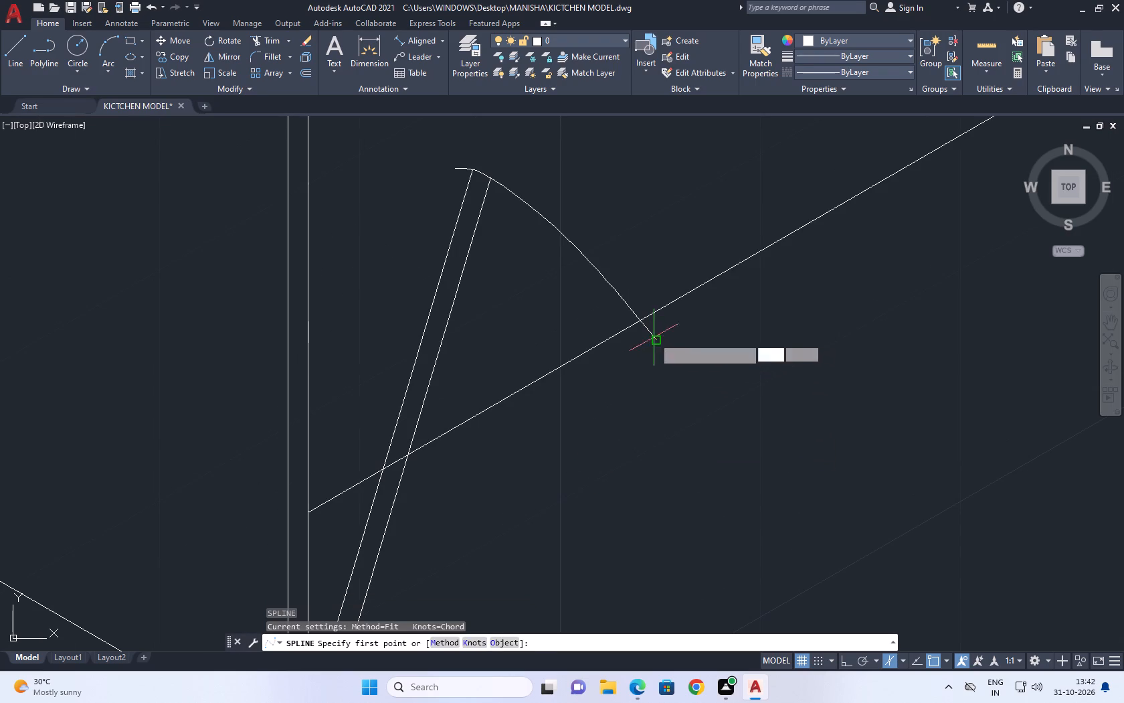
pyautogui.click(719, 333)
pyautogui.scroll(-2, 755, 284)
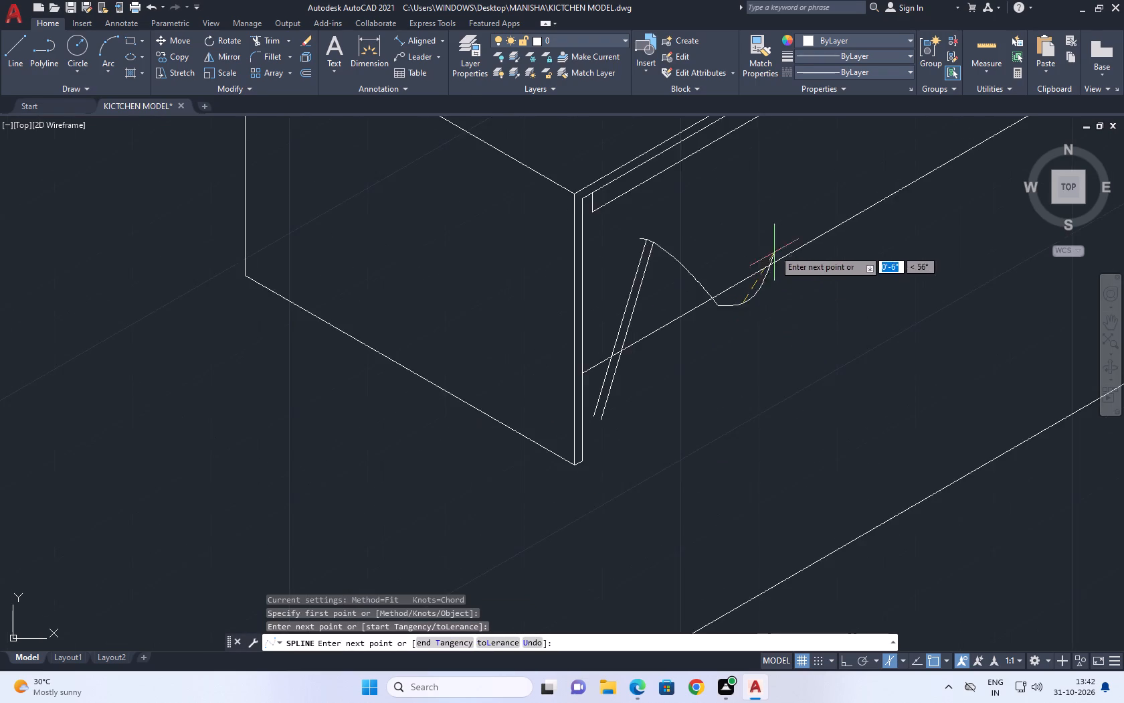
pyautogui.moveTo(769, 251); pyautogui.dragTo(716, 356, button='middle')
pyautogui.scroll(-1, 713, 366)
pyautogui.moveTo(737, 370); pyautogui.dragTo(692, 379, button='middle')
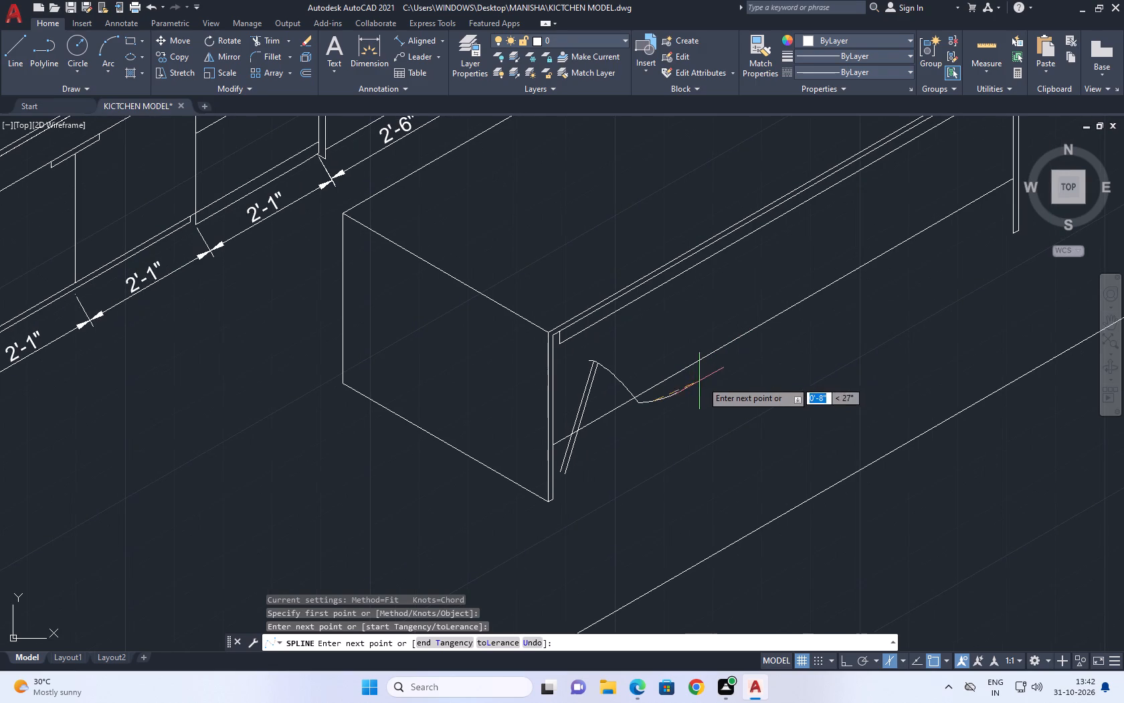
pyautogui.click(684, 379)
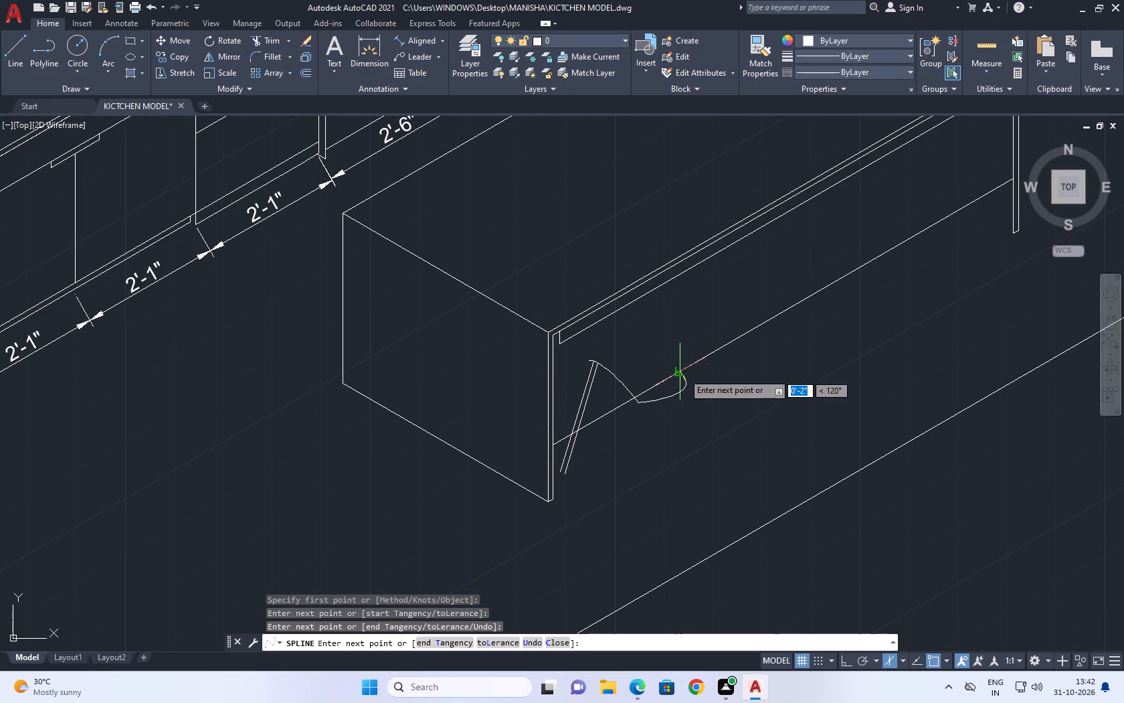
pyautogui.scroll(1, 683, 361)
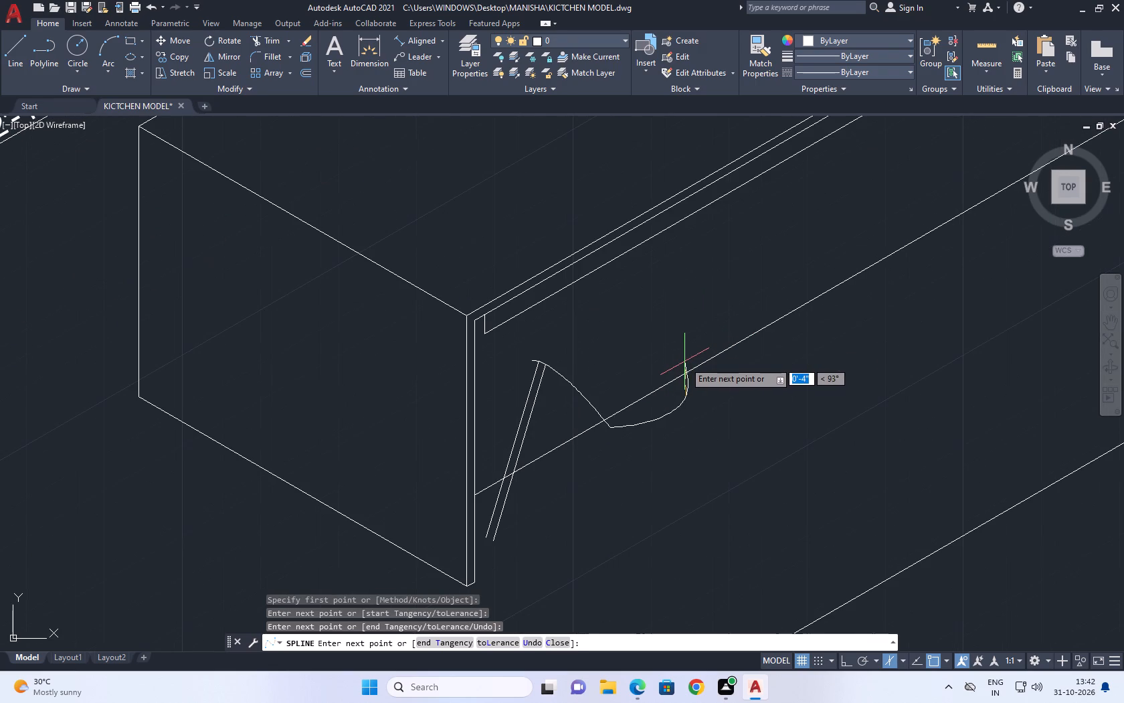
pyautogui.hotkey('ctrl', 'z')
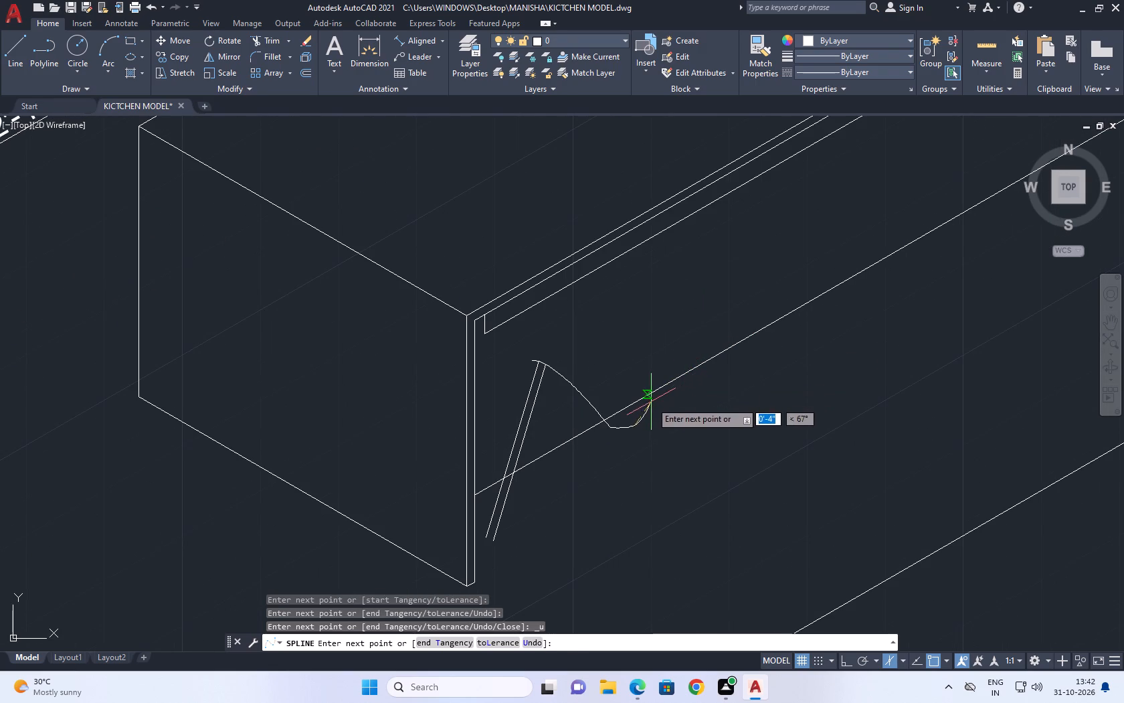
pyautogui.click(651, 402)
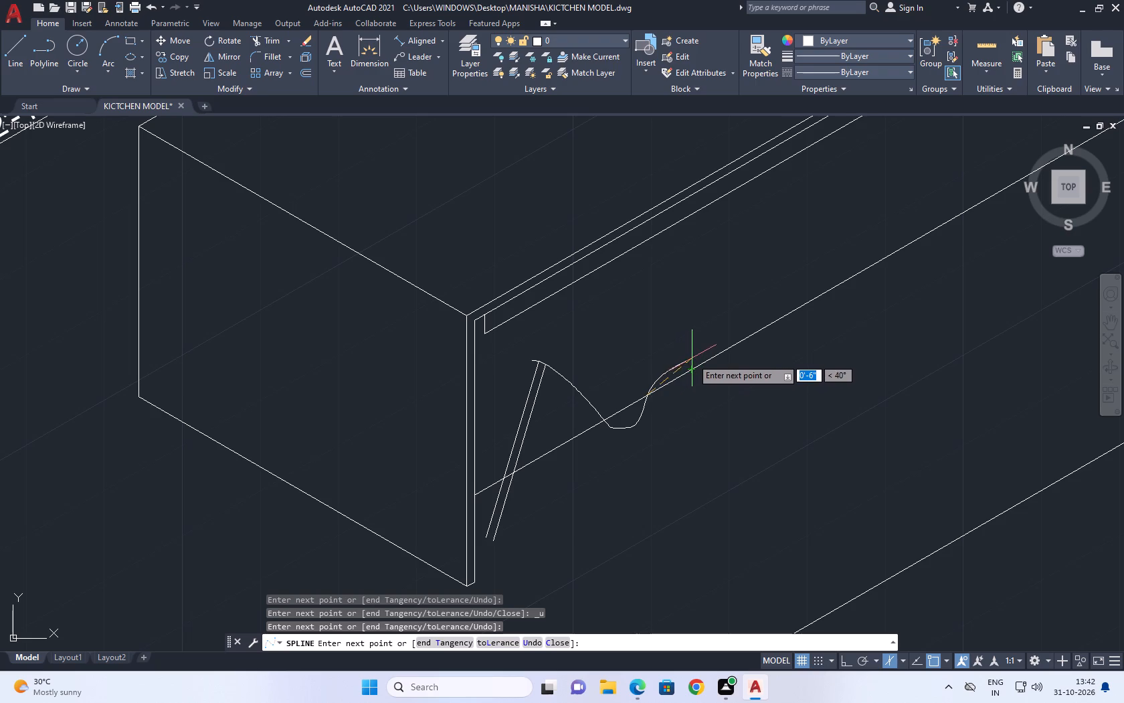
pyautogui.click(668, 360)
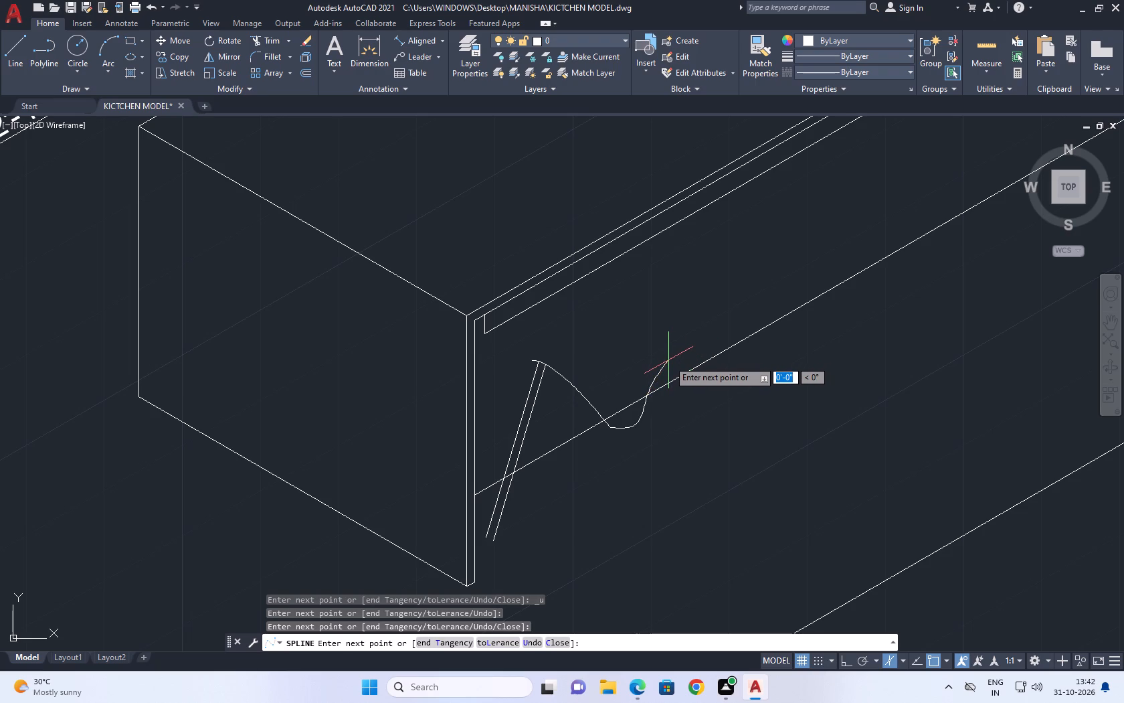
pyautogui.press('space')
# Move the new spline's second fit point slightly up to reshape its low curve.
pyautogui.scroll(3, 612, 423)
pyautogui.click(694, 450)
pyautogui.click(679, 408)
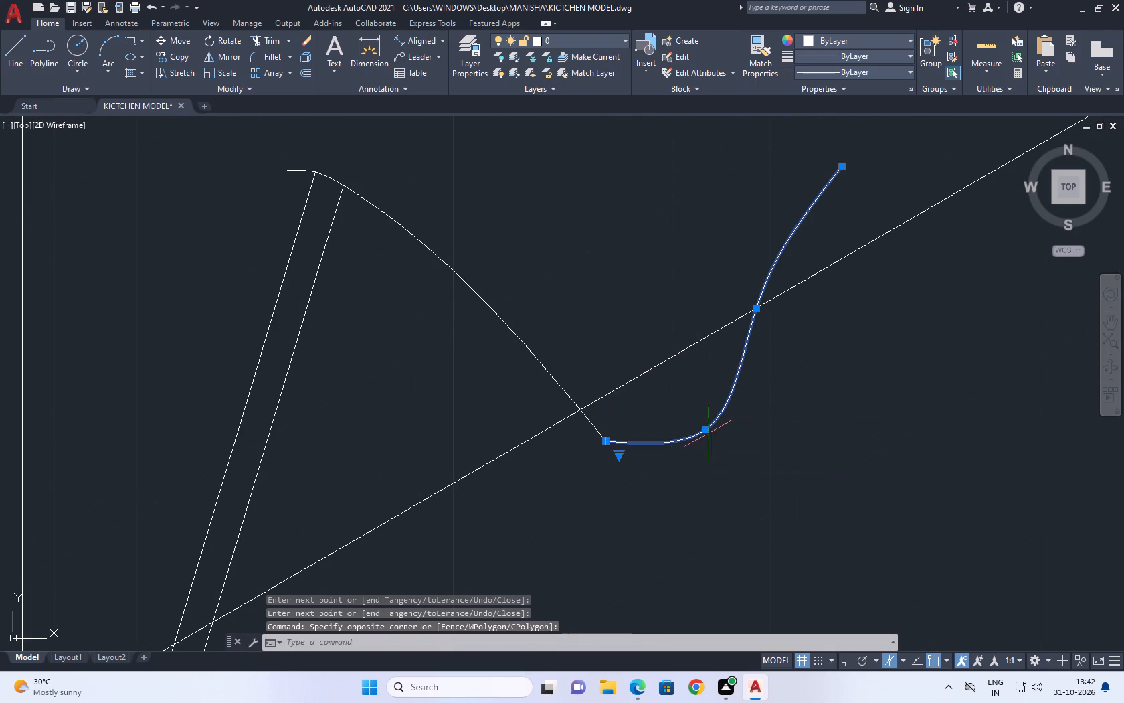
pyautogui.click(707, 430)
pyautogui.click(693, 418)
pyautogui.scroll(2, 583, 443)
# Select both splines and move their shared end point slightly up toward the lower long line.
pyautogui.click(640, 402)
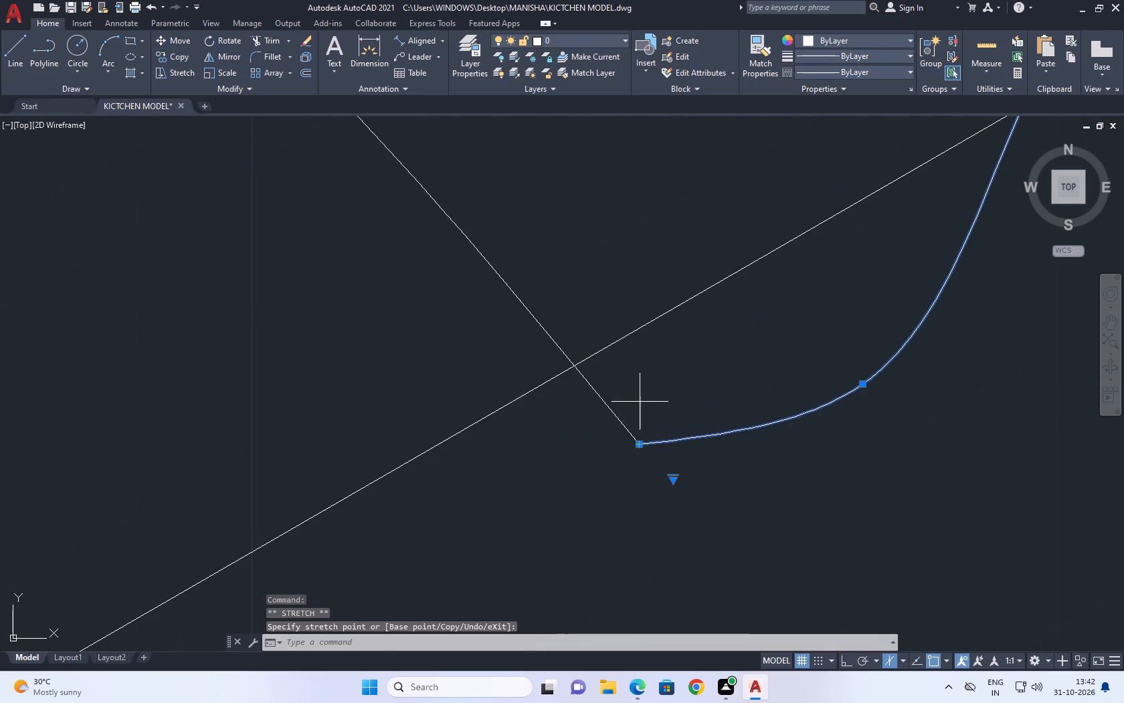
pyautogui.click(595, 420)
pyautogui.click(638, 445)
pyautogui.click(642, 424)
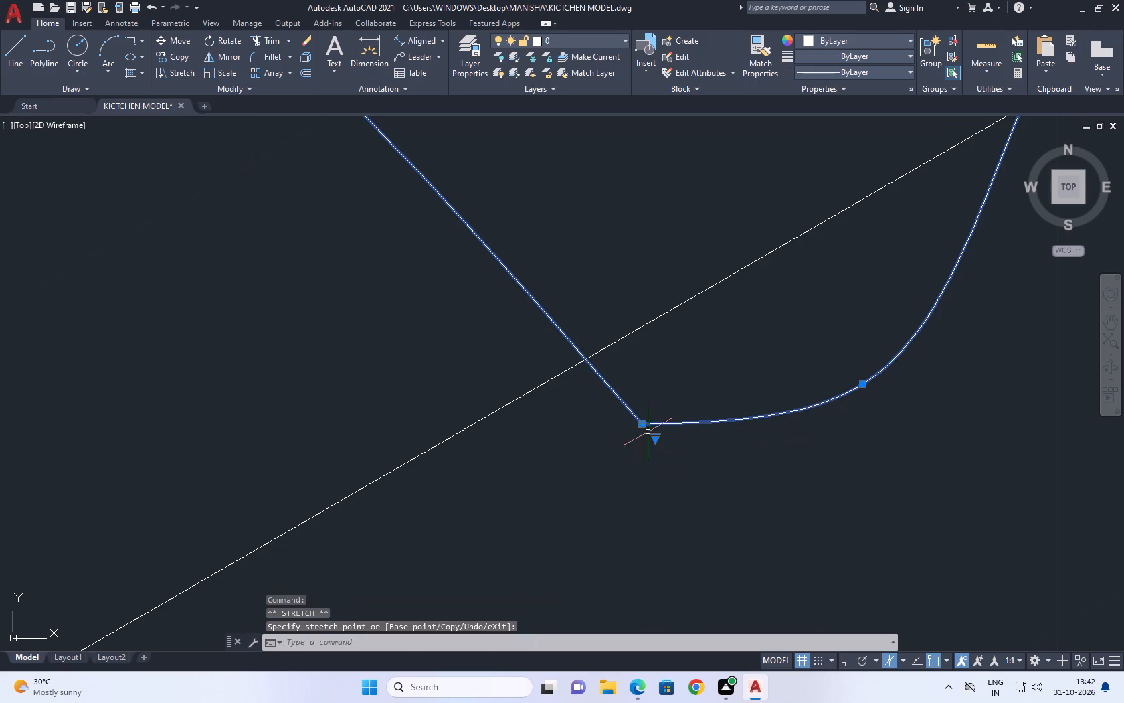
pyautogui.scroll(-2, 672, 422)
pyautogui.moveTo(728, 385); pyautogui.dragTo(719, 404, button='middle')
pyautogui.press('Escape')
# Trim the part of the lower long line that lies between its crossings with the two splines.
pyautogui.moveTo(730, 264); pyautogui.dragTo(724, 321, button='middle')
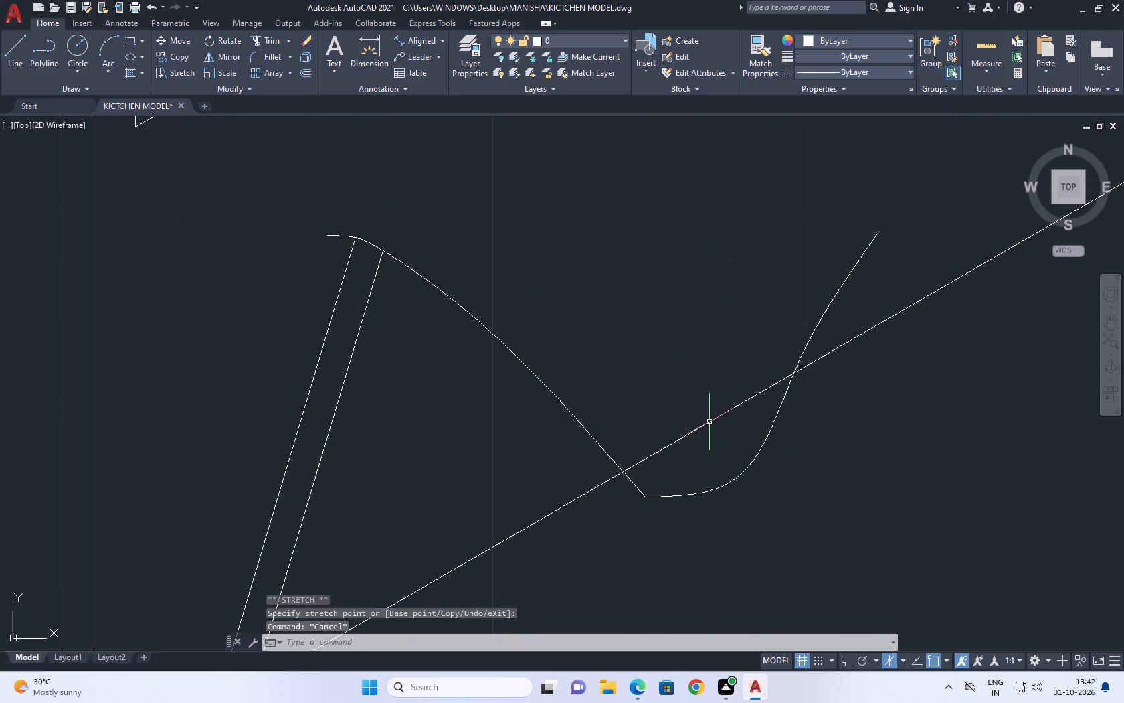
pyautogui.press('t')
pyautogui.press('r')
pyautogui.press('space')
pyautogui.moveTo(709, 457); pyautogui.dragTo(702, 448)
pyautogui.click(687, 366)
pyautogui.scroll(-3, 727, 407)
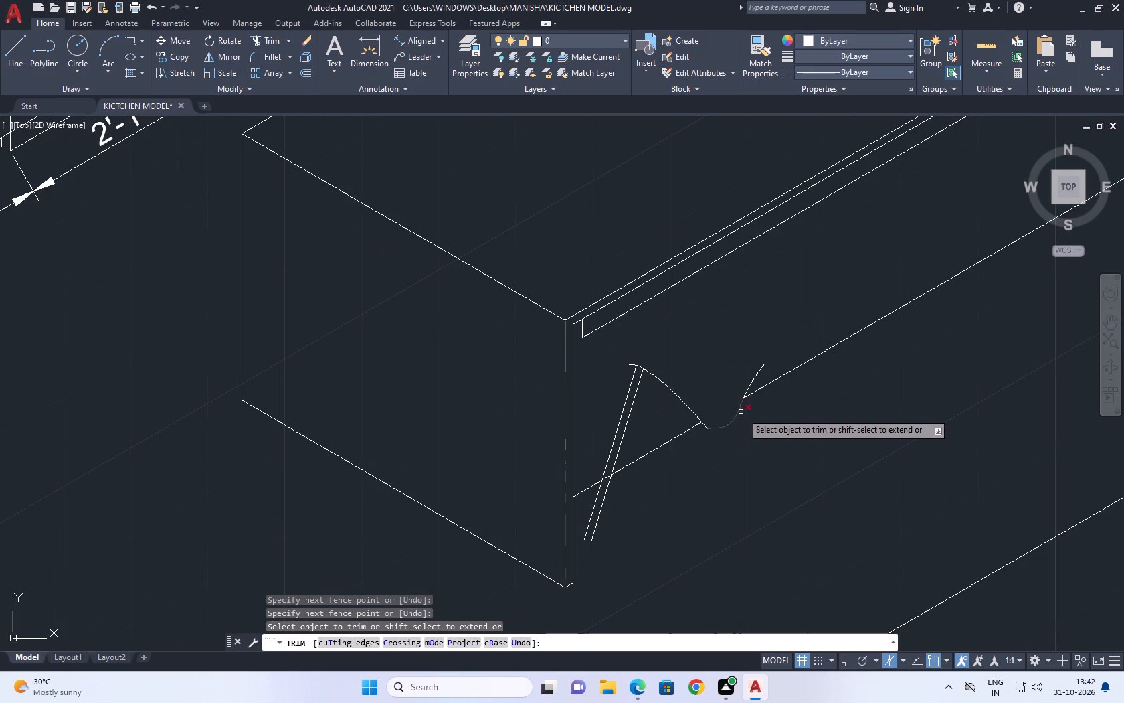
pyautogui.press('Escape')
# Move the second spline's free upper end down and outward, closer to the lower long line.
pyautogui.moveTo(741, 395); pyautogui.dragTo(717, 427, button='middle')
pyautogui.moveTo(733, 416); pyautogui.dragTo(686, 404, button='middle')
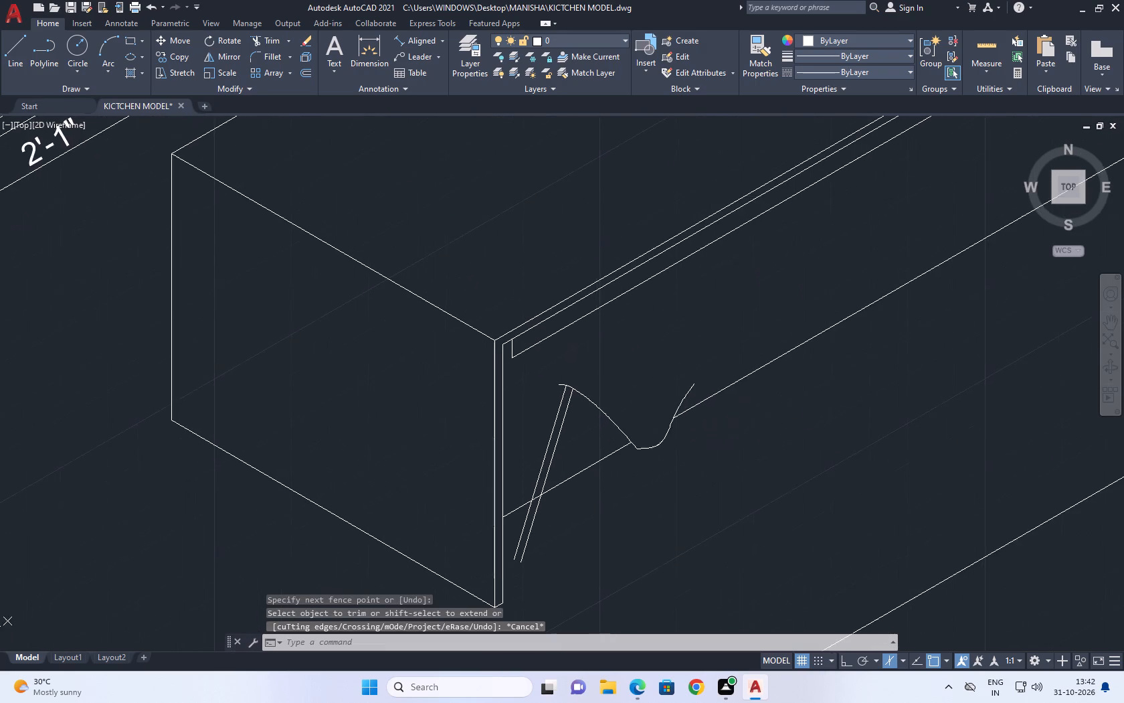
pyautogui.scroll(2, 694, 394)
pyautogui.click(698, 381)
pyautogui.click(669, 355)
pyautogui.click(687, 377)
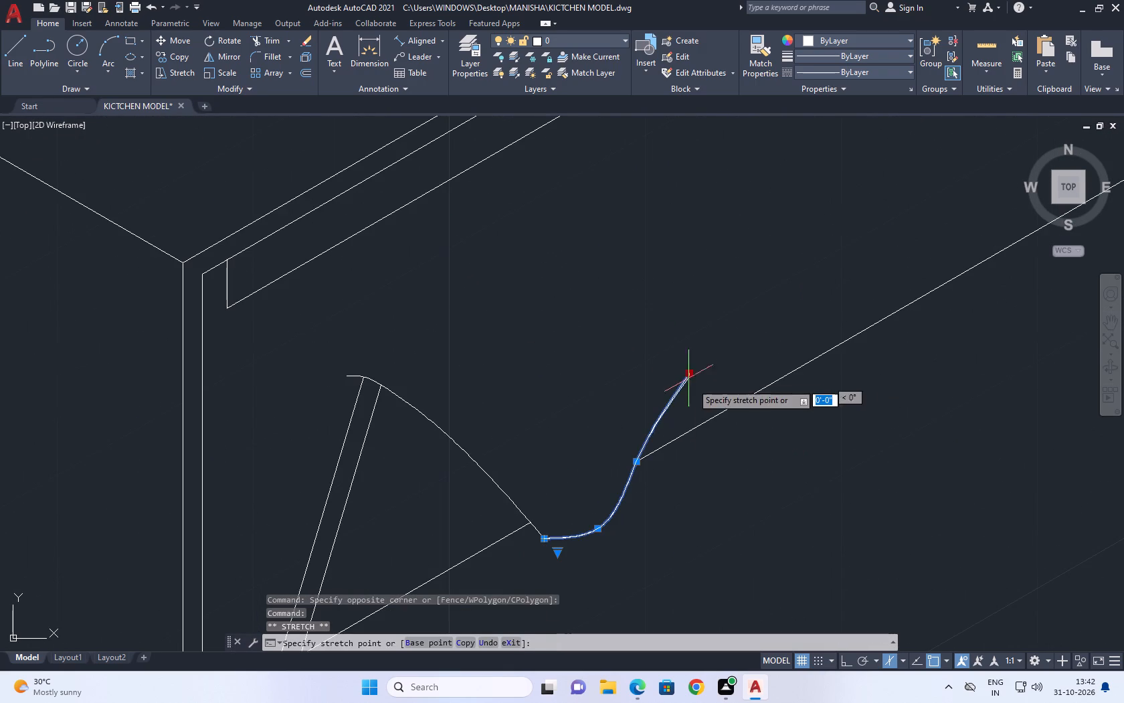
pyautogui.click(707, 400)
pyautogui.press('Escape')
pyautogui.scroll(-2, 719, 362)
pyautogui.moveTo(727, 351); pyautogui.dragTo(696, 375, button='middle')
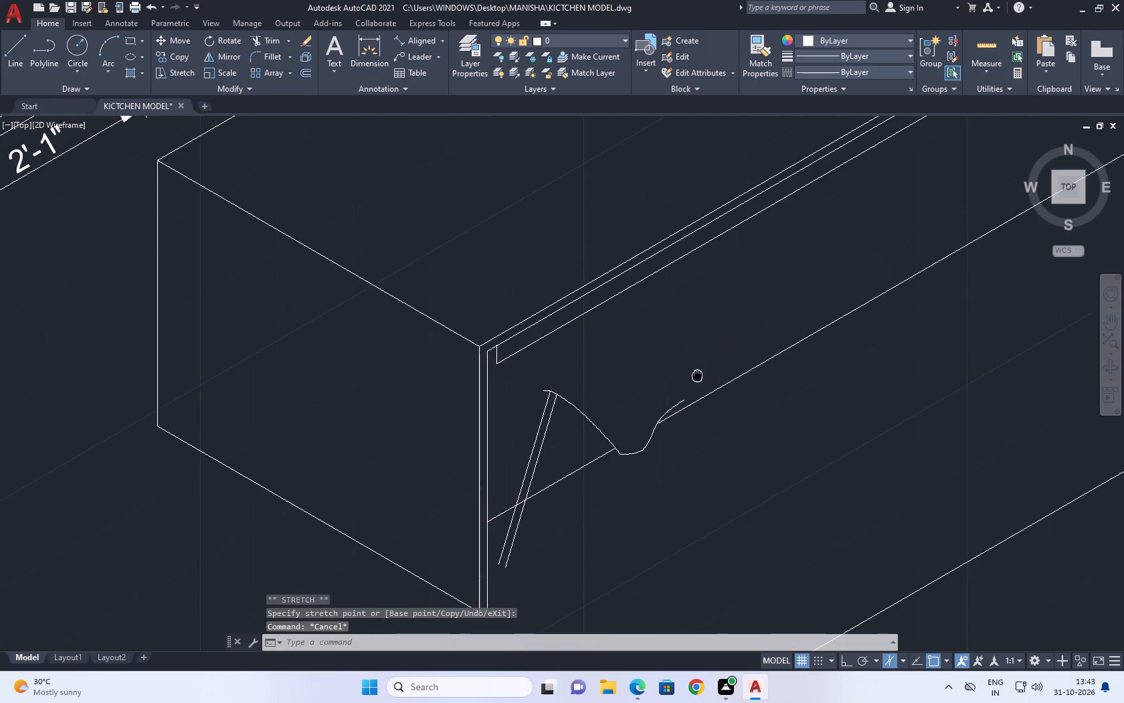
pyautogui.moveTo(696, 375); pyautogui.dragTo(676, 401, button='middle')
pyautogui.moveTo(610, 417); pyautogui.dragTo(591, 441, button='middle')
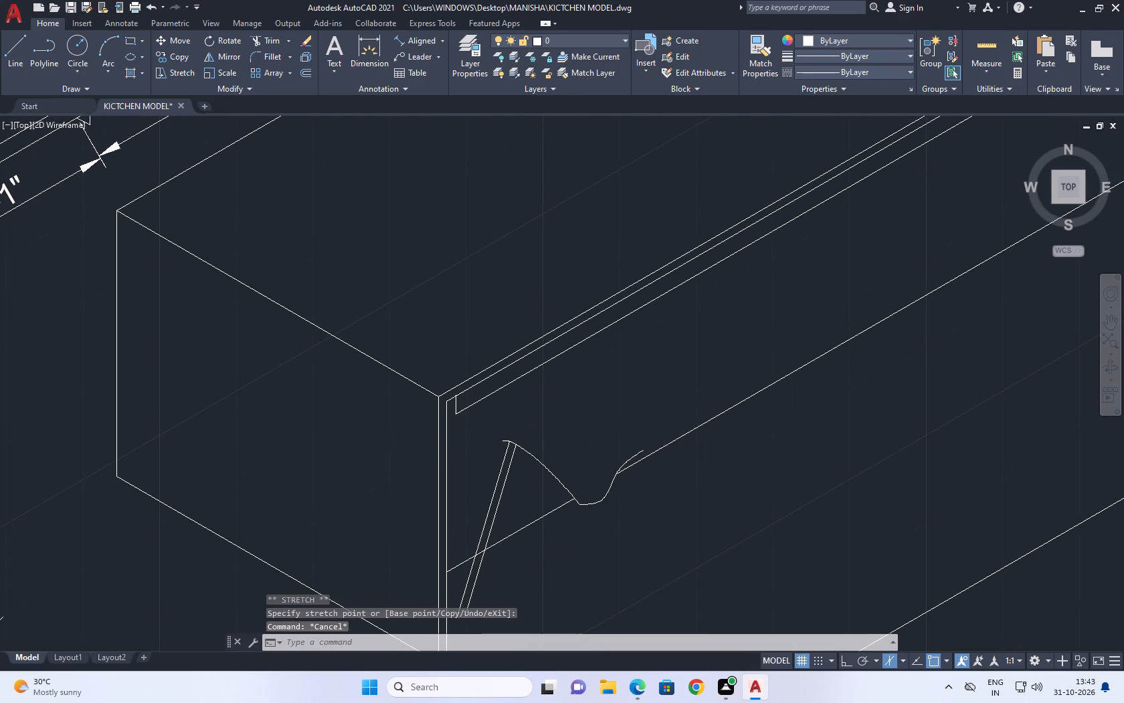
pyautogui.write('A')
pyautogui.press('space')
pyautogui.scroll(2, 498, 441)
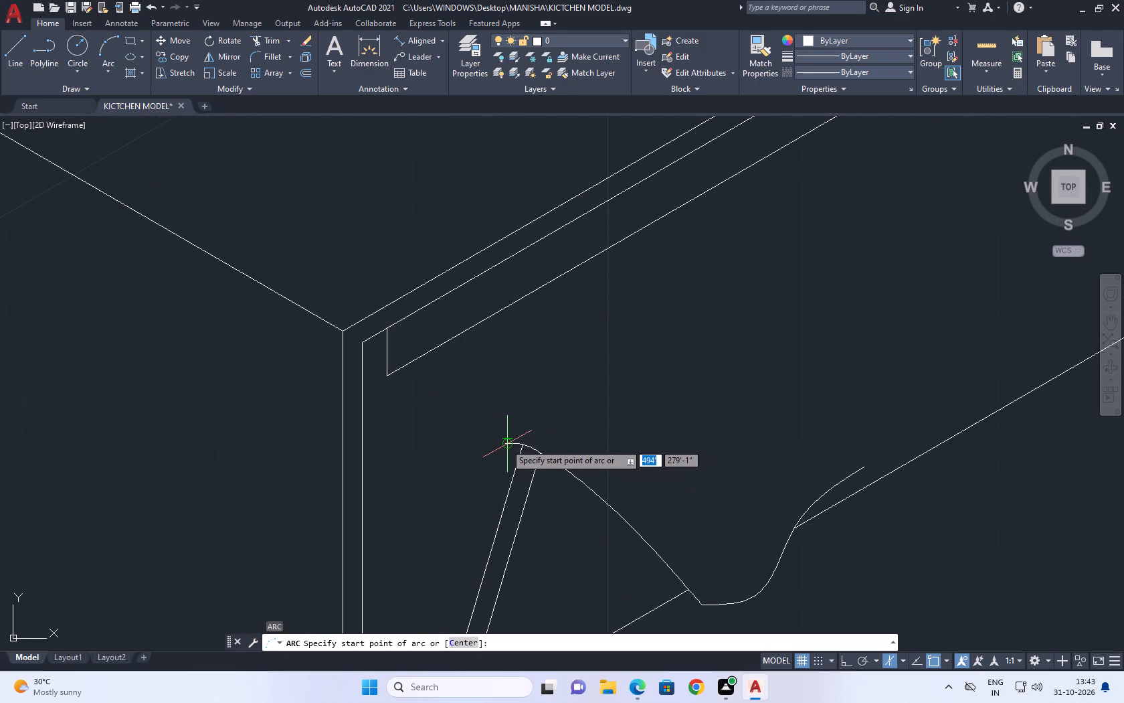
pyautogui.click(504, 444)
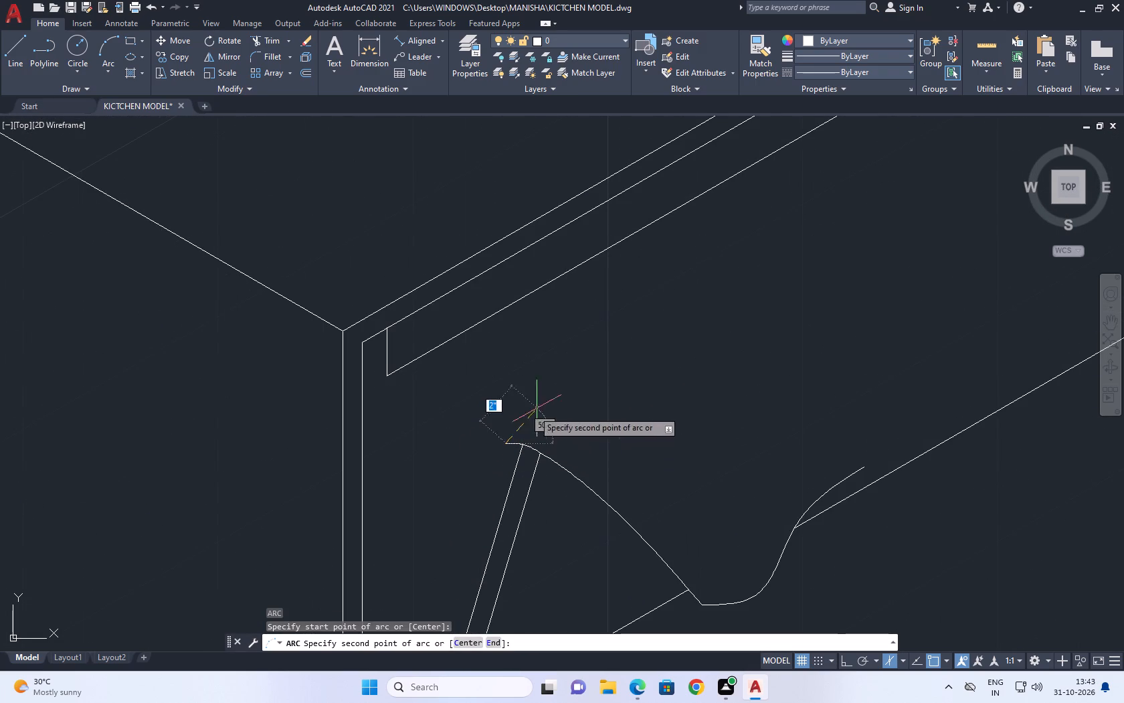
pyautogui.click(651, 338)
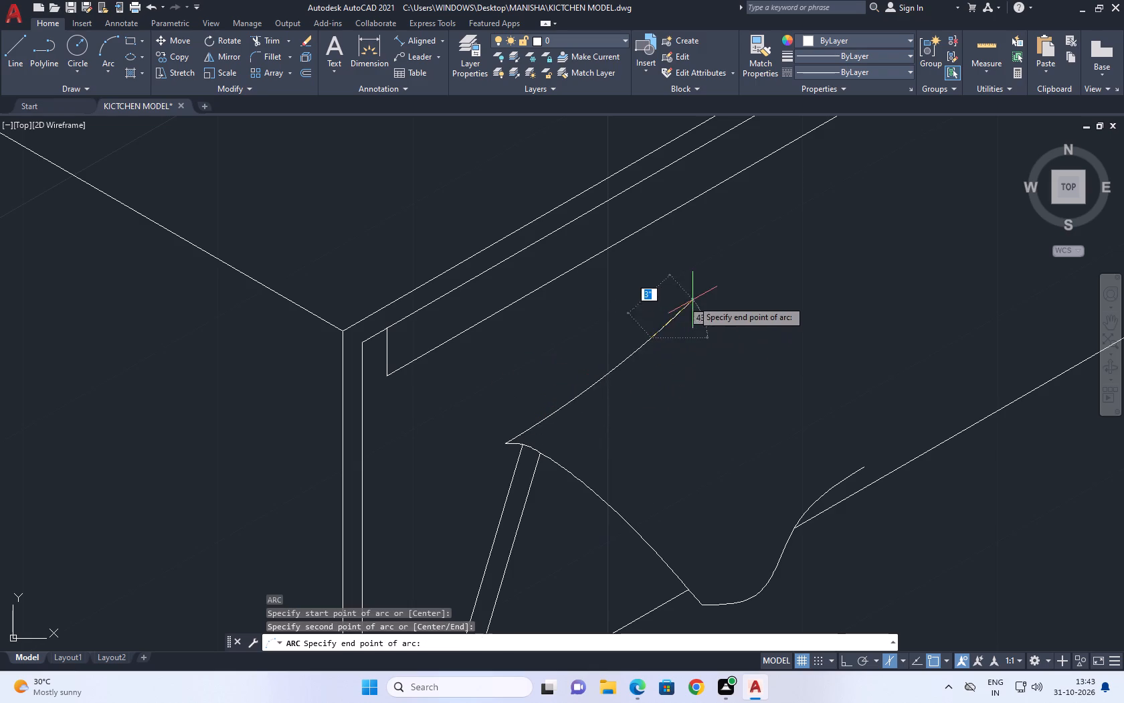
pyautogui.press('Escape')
# Draw a three-point spline from the first spline's upper end, rising away from the slanted pair, with its last segment about 6" at 33°.
pyautogui.moveTo(632, 381); pyautogui.dragTo(603, 409, button='middle')
pyautogui.press('s')
pyautogui.press('p')
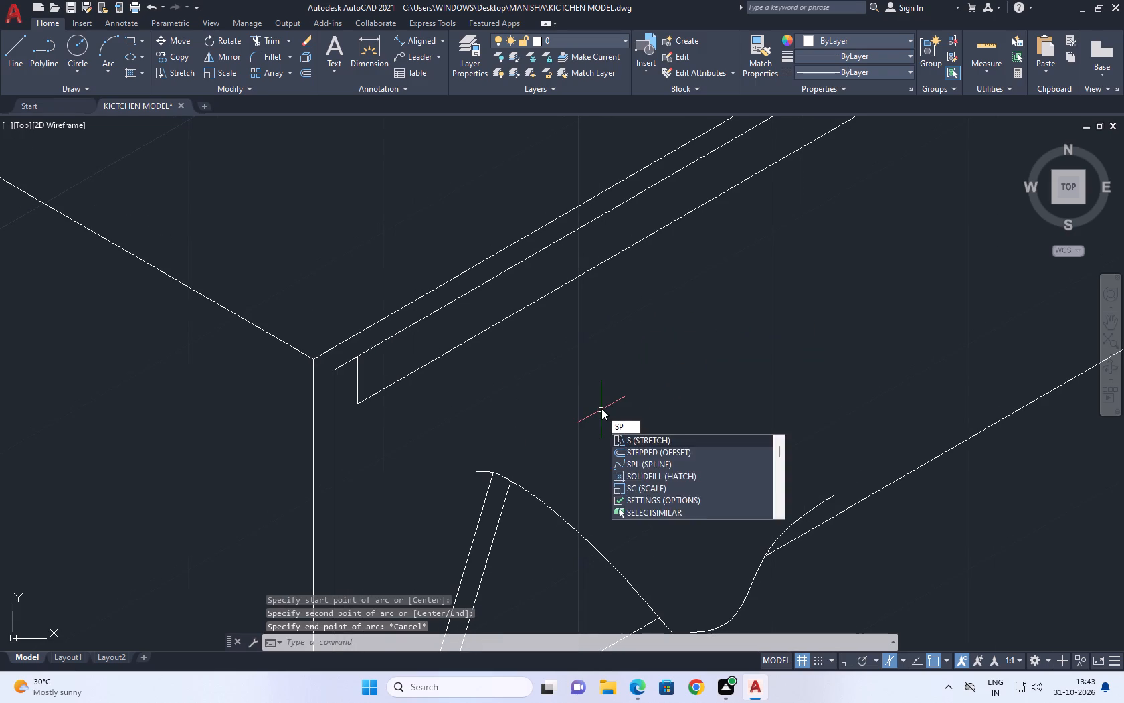
pyautogui.press('l')
pyautogui.press('space')
pyautogui.click(478, 471)
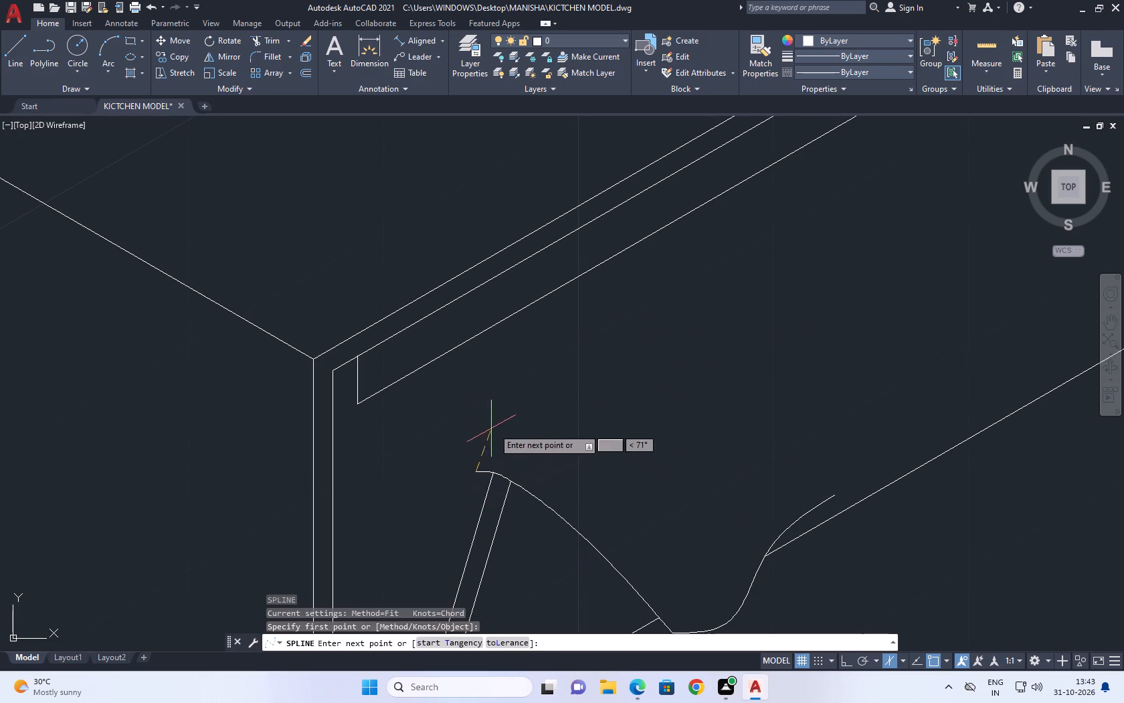
pyautogui.moveTo(541, 416); pyautogui.dragTo(541, 404)
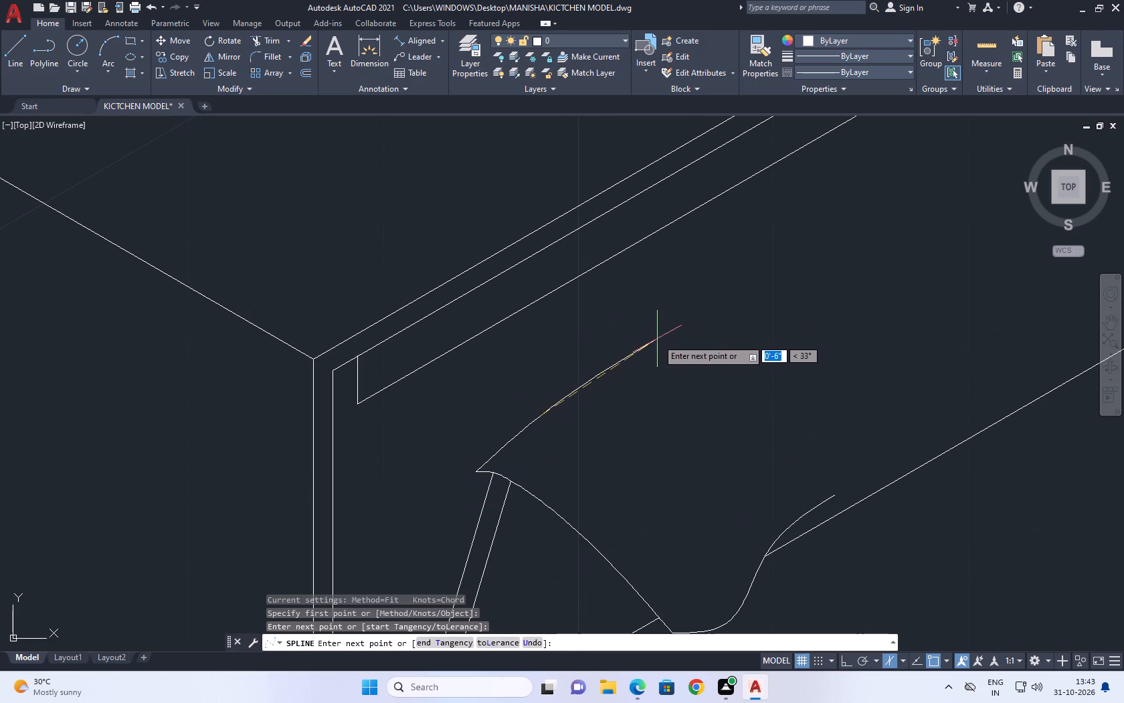
pyautogui.click(657, 339)
pyautogui.press('space')
# Delete the S-shaped spline that runs from the first spline's lower end to the lower long line.
pyautogui.scroll(-1, 671, 364)
pyautogui.scroll(-2, 744, 412)
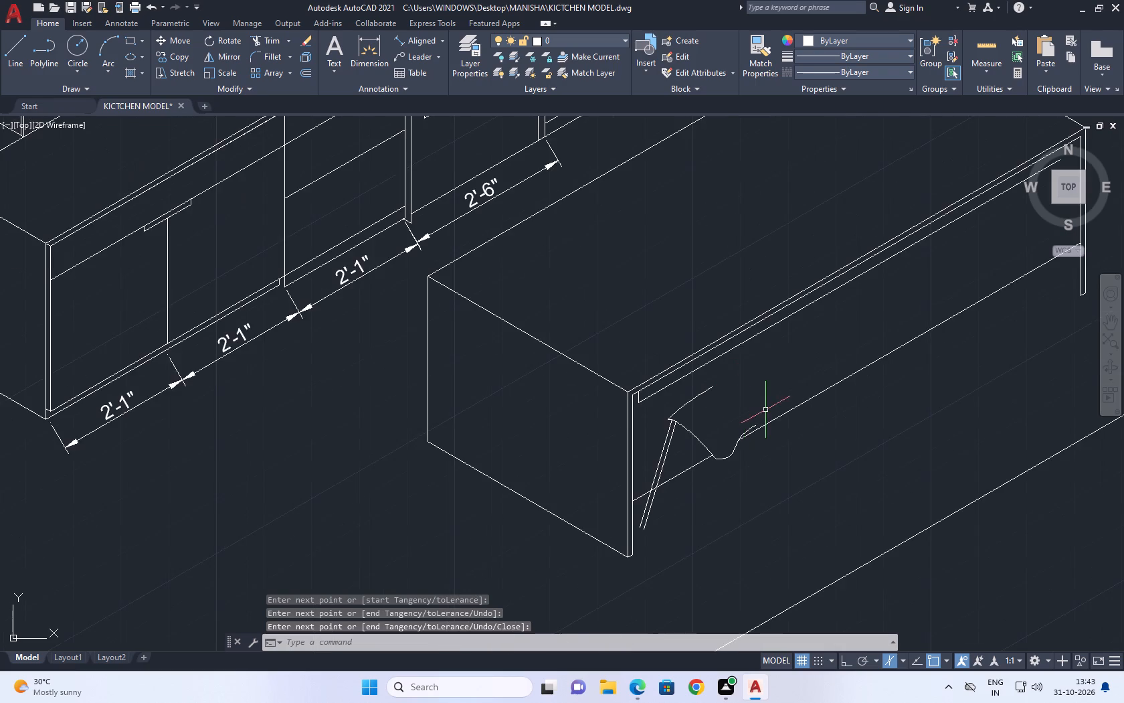
pyautogui.moveTo(768, 412); pyautogui.dragTo(749, 480, button='middle')
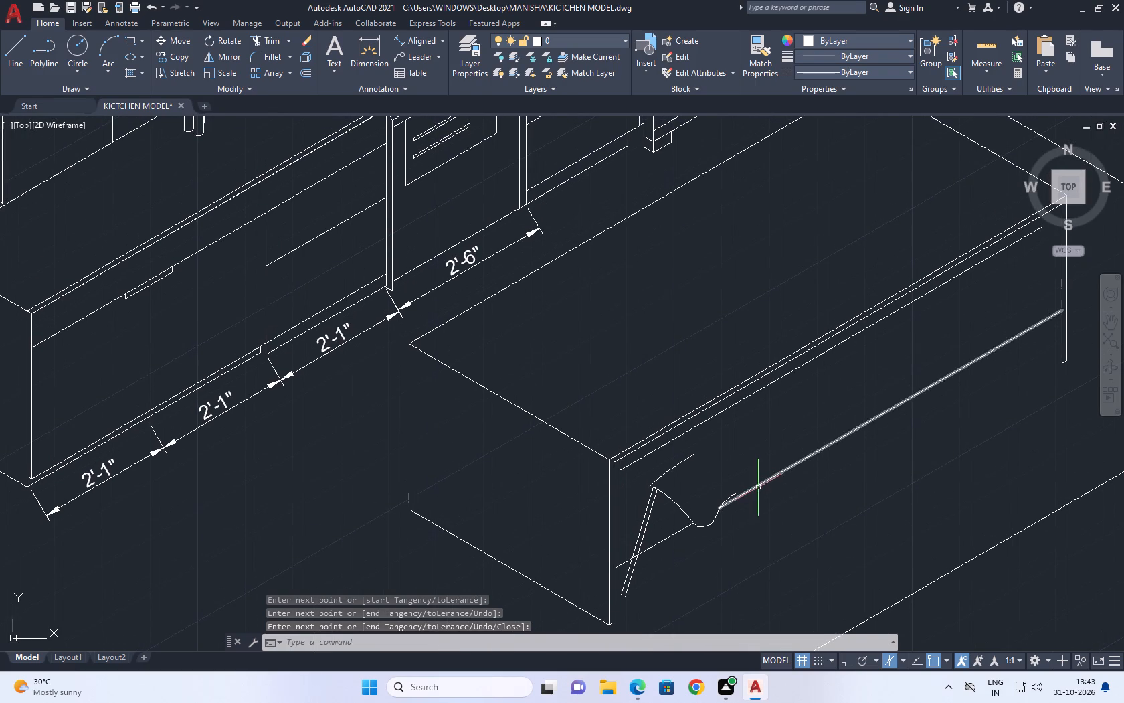
pyautogui.moveTo(773, 463); pyautogui.dragTo(680, 347, button='middle')
pyautogui.scroll(3, 616, 413)
pyautogui.click(636, 440)
pyautogui.click(611, 389)
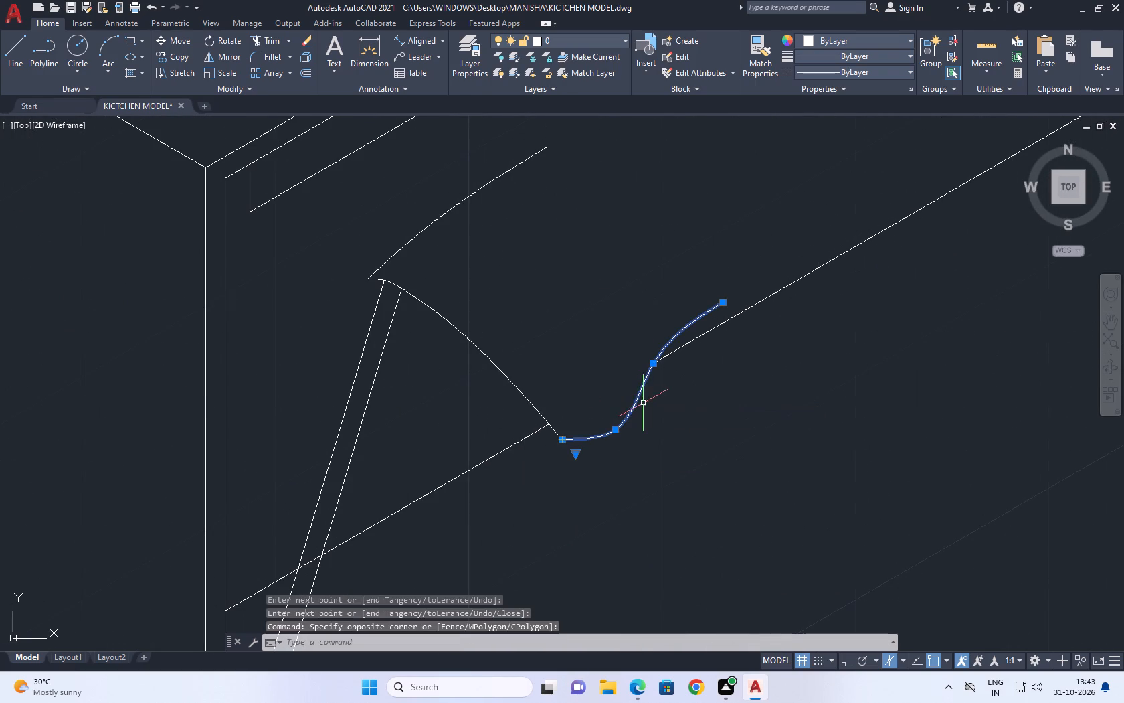
pyautogui.press('Delete')
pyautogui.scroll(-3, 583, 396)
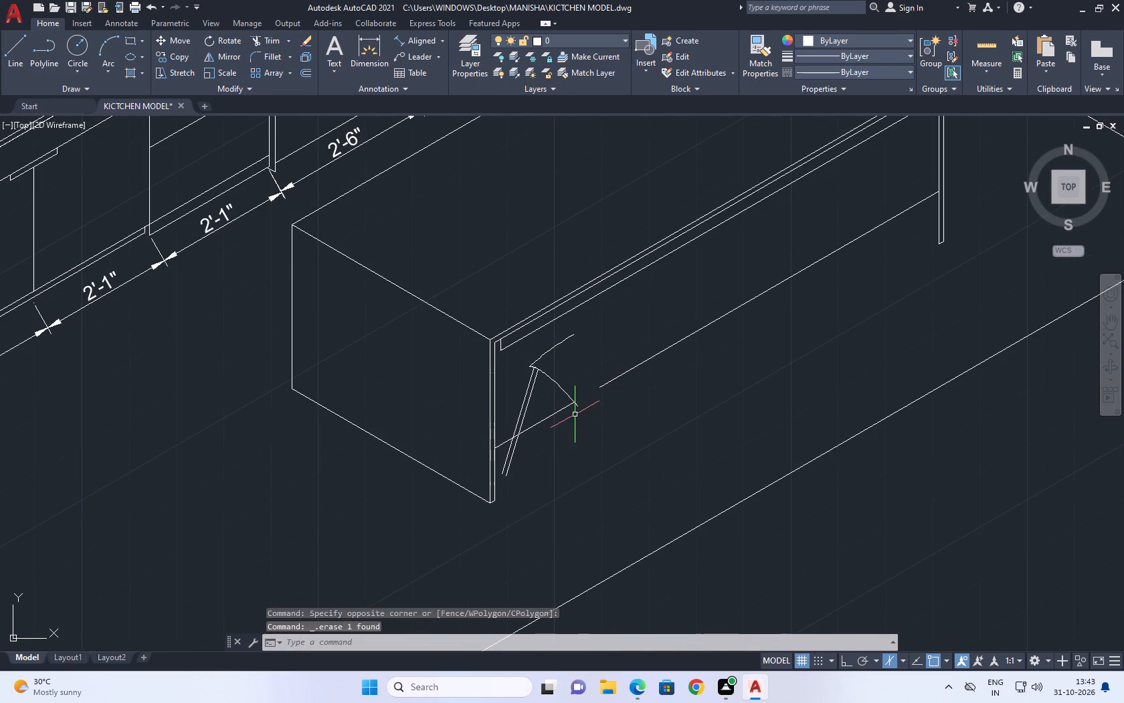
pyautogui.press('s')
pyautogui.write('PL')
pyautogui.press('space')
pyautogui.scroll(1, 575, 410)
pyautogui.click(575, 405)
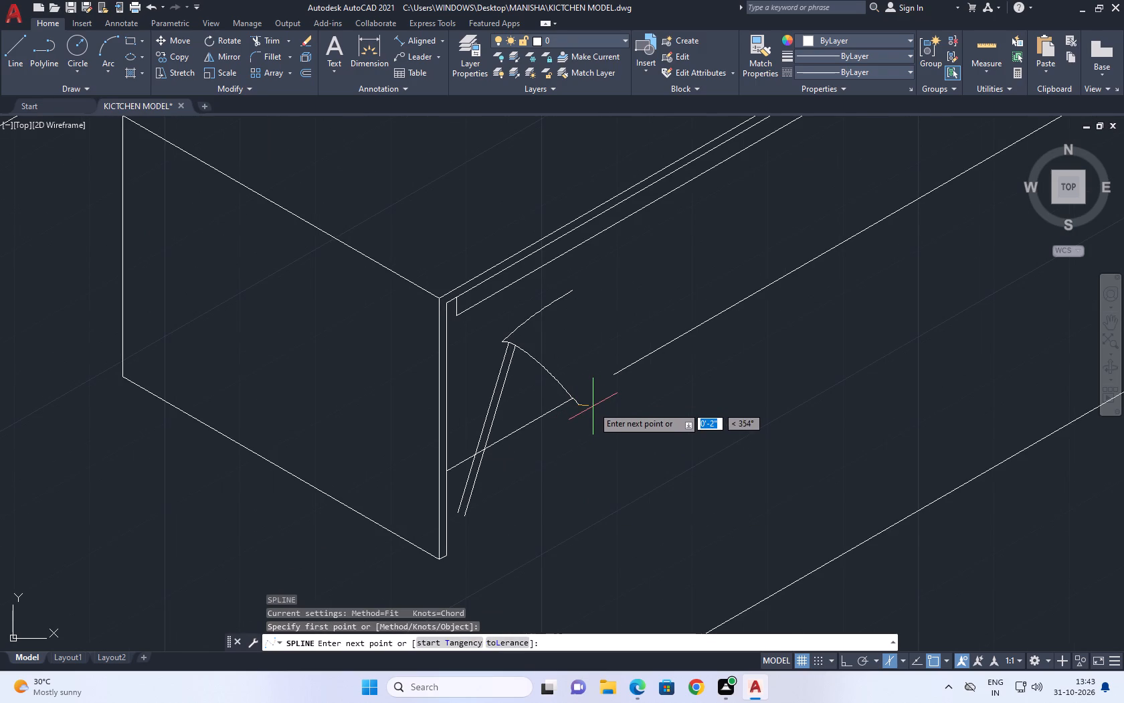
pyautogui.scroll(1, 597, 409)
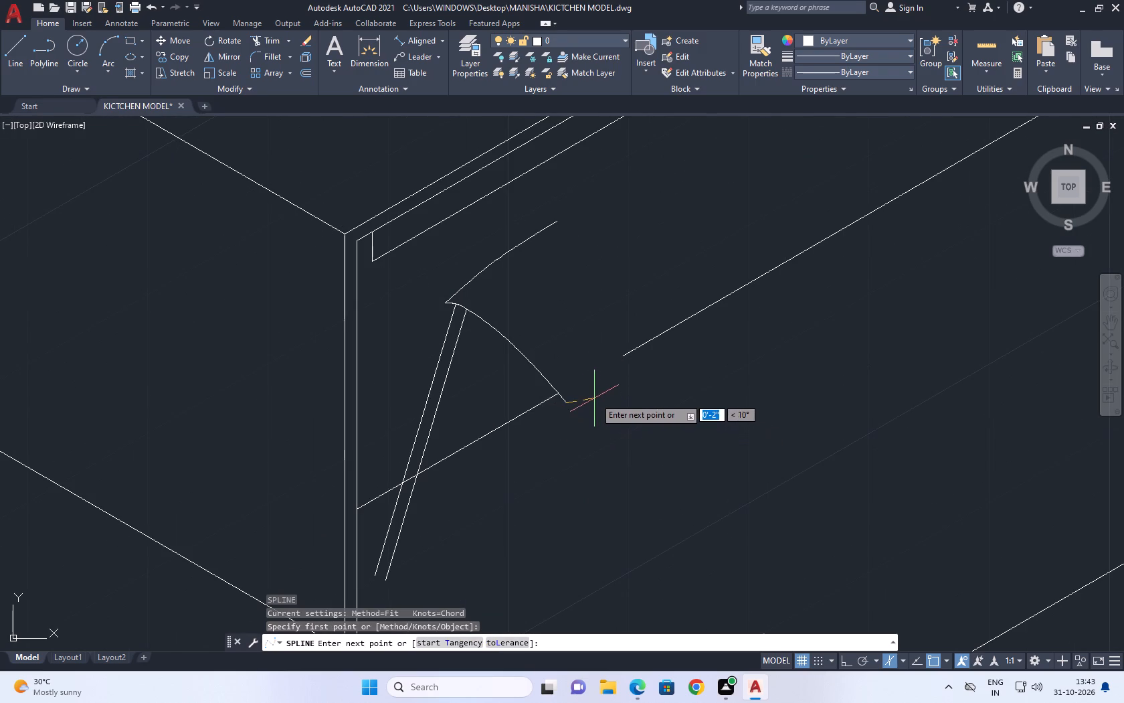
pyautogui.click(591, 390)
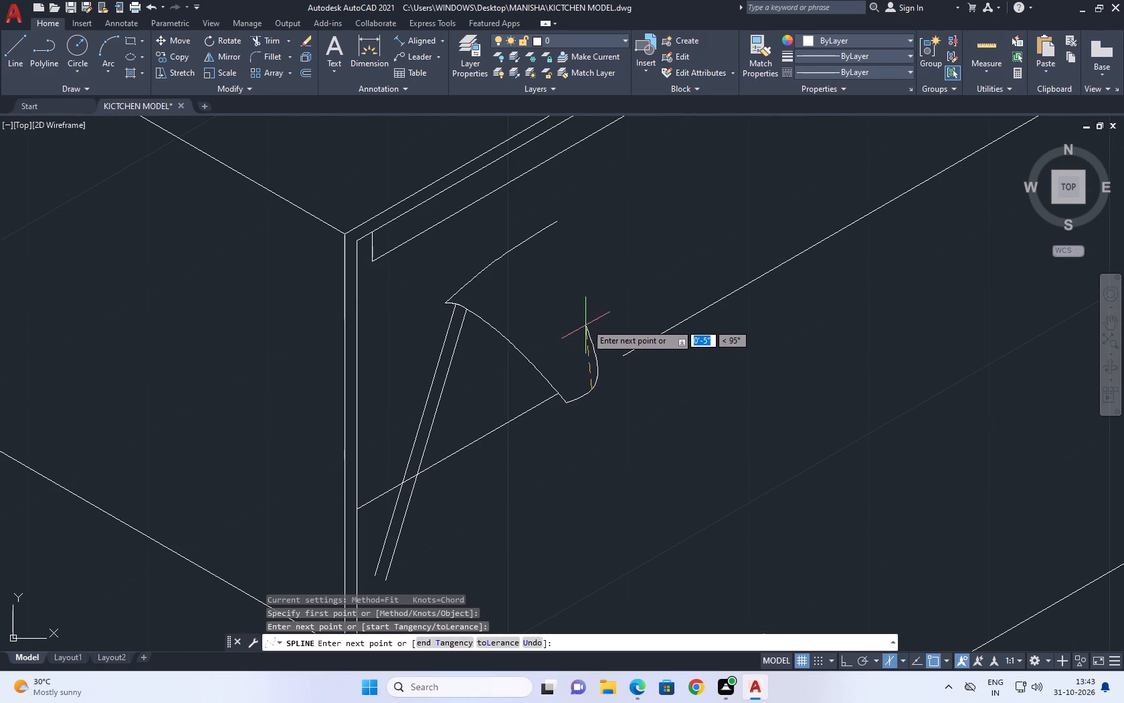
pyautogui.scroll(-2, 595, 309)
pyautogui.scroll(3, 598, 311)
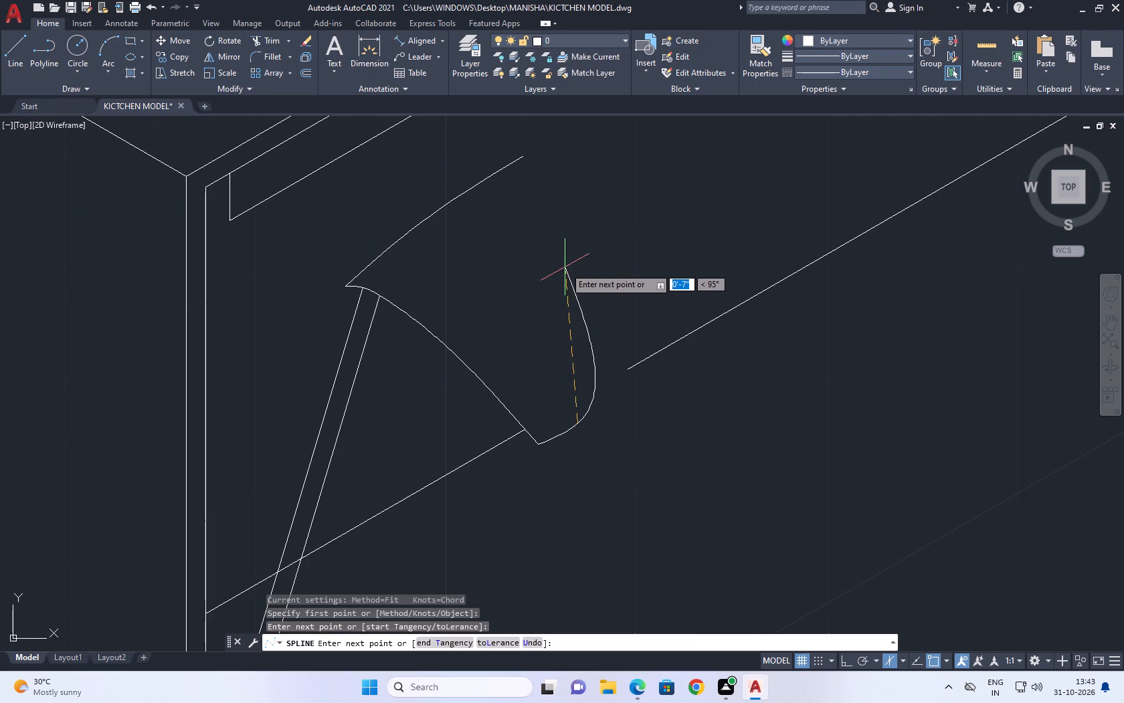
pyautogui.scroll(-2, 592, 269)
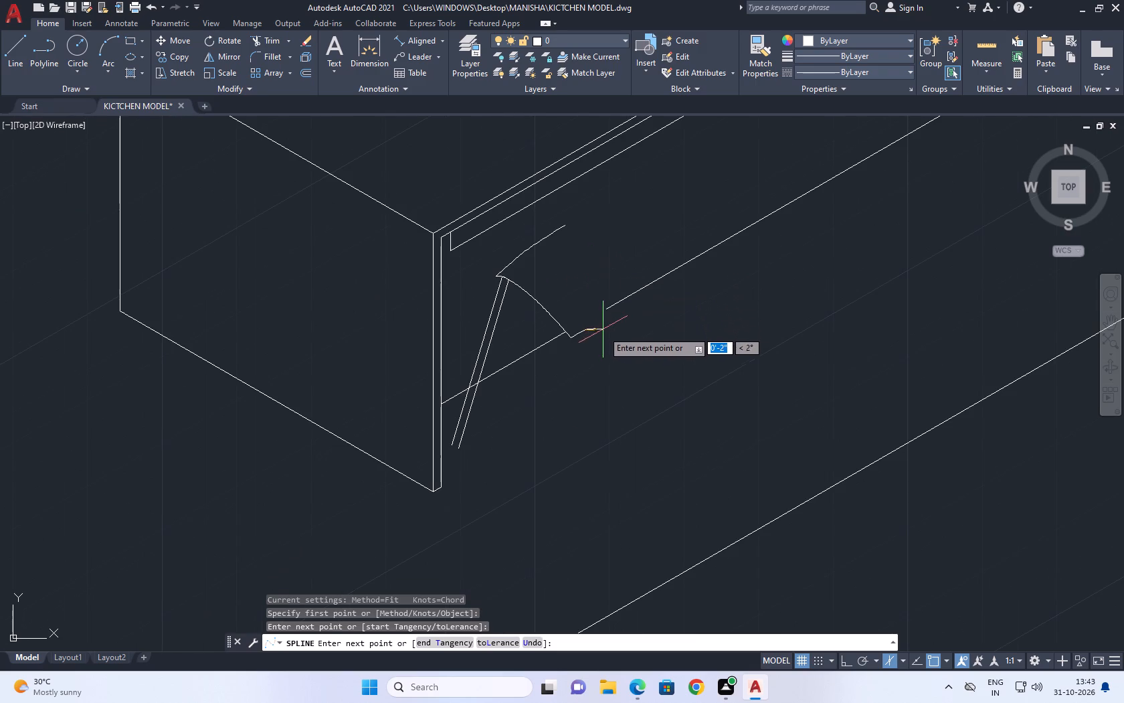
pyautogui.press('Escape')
# Delete the short piece of the lower long line between the island's corner panel and the first spline.
pyautogui.moveTo(553, 319); pyautogui.dragTo(561, 345, button='middle')
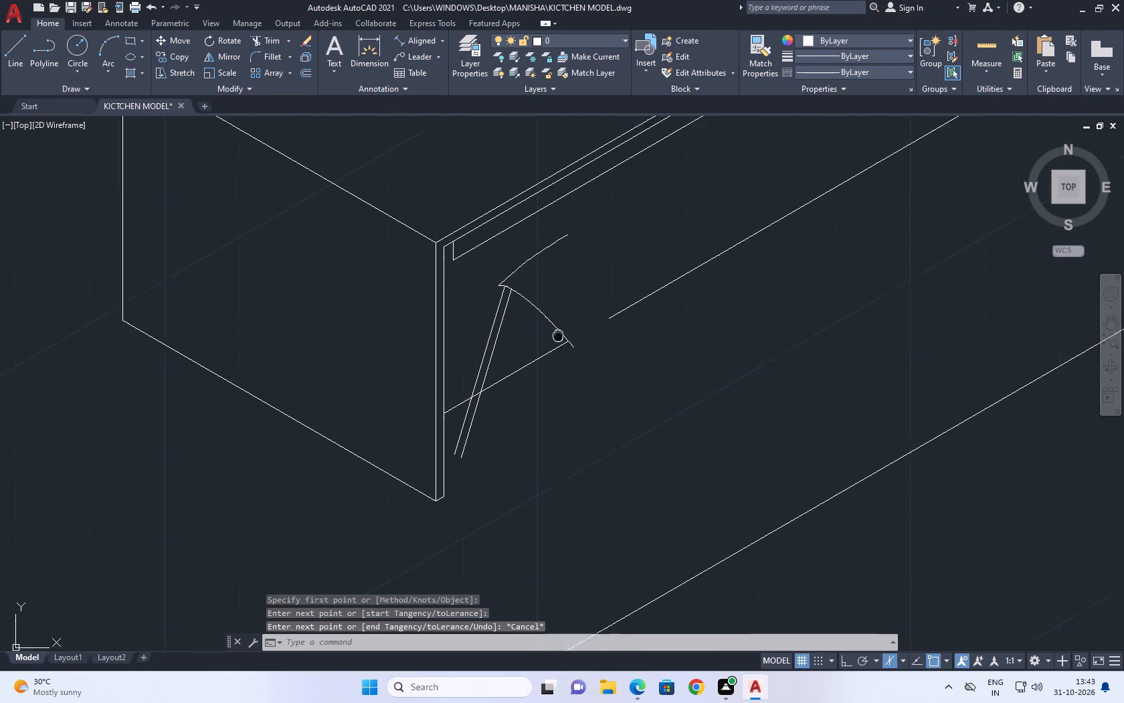
pyautogui.moveTo(561, 345); pyautogui.dragTo(563, 347, button='middle')
pyautogui.scroll(2, 547, 380)
pyautogui.moveTo(555, 404); pyautogui.dragTo(551, 392)
pyautogui.click(523, 321)
pyautogui.scroll(-1, 543, 341)
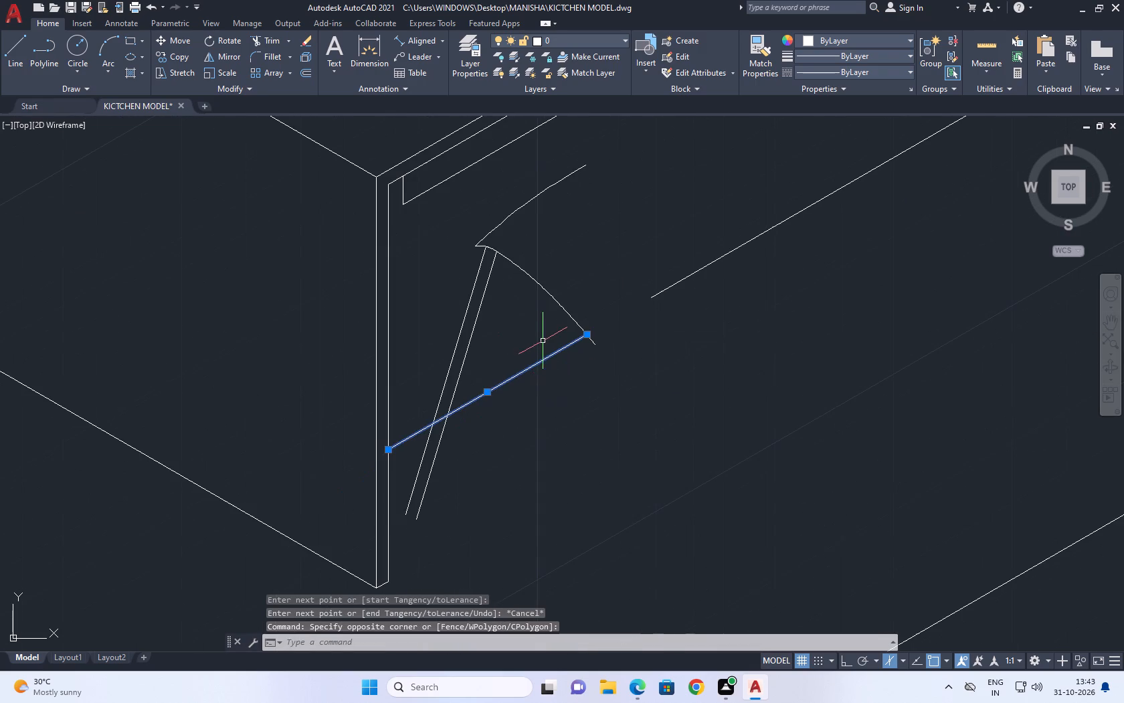
pyautogui.press('Delete')
pyautogui.scroll(-2, 597, 337)
pyautogui.moveTo(632, 383); pyautogui.dragTo(646, 426, button='middle')
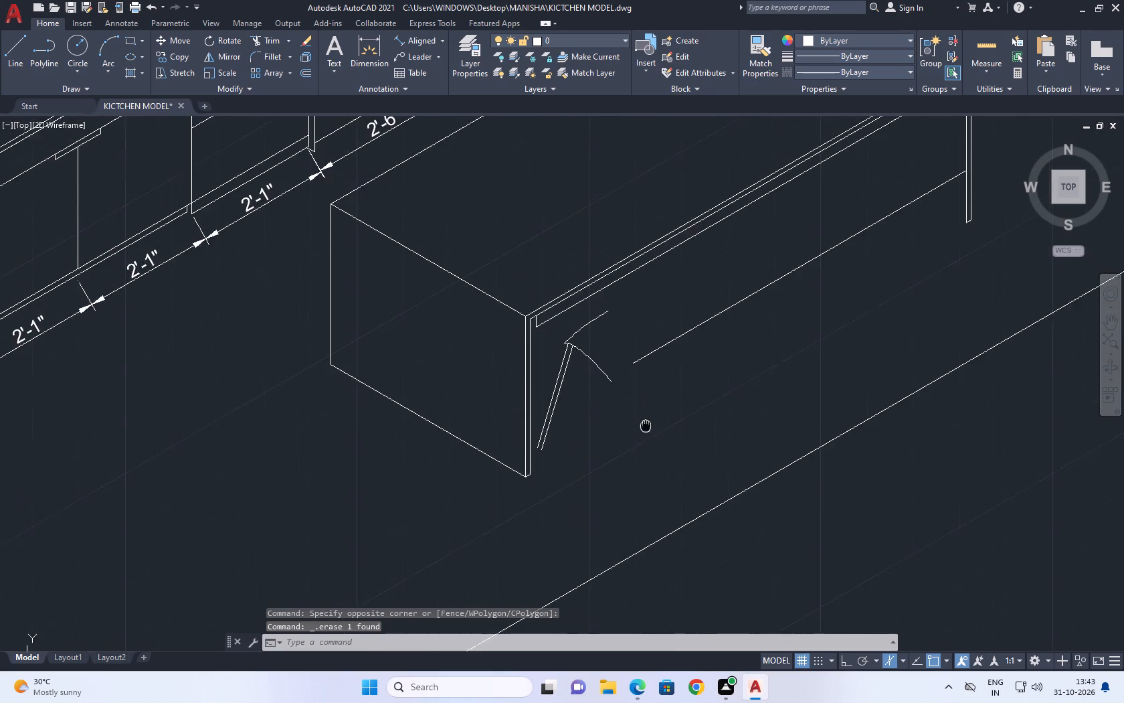
# Draw a six-point S-shaped spline from near the descending spline's lower end, dipping and then rising with segments about 5" at 78° and 6" at 94°.
pyautogui.moveTo(646, 426); pyautogui.dragTo(632, 393, button='middle')
pyautogui.scroll(-2, 631, 392)
pyautogui.scroll(2, 586, 349)
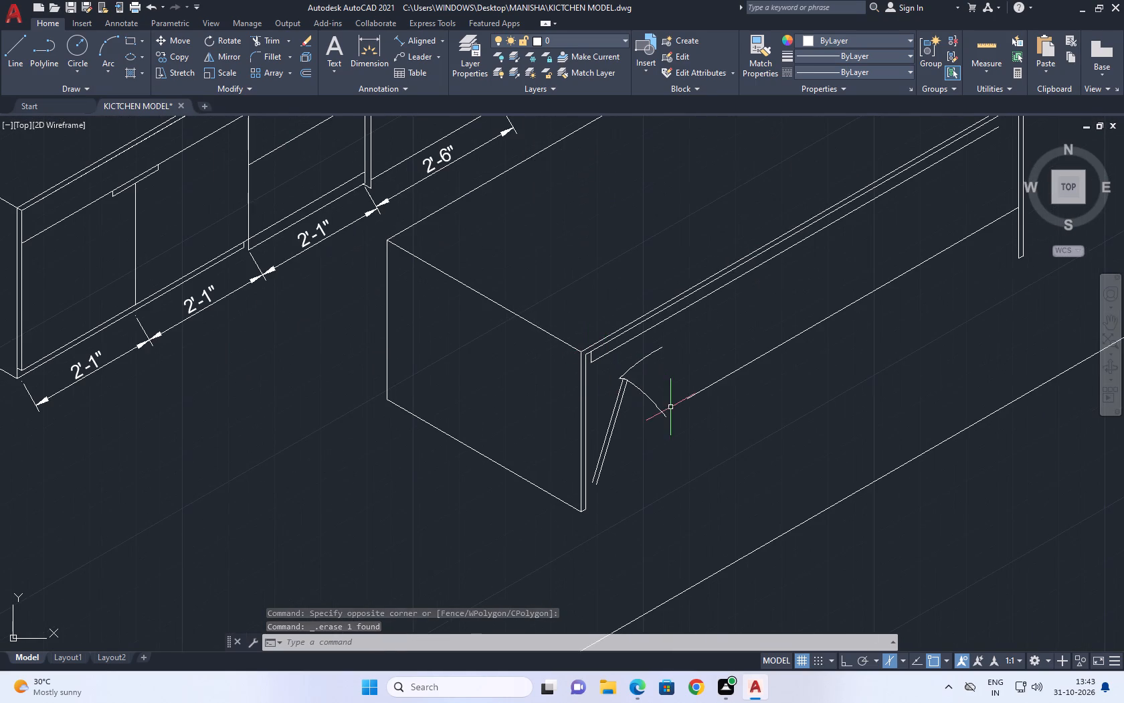
pyautogui.middleClick(679, 424)
pyautogui.press('s')
pyautogui.press('p')
pyautogui.press('l')
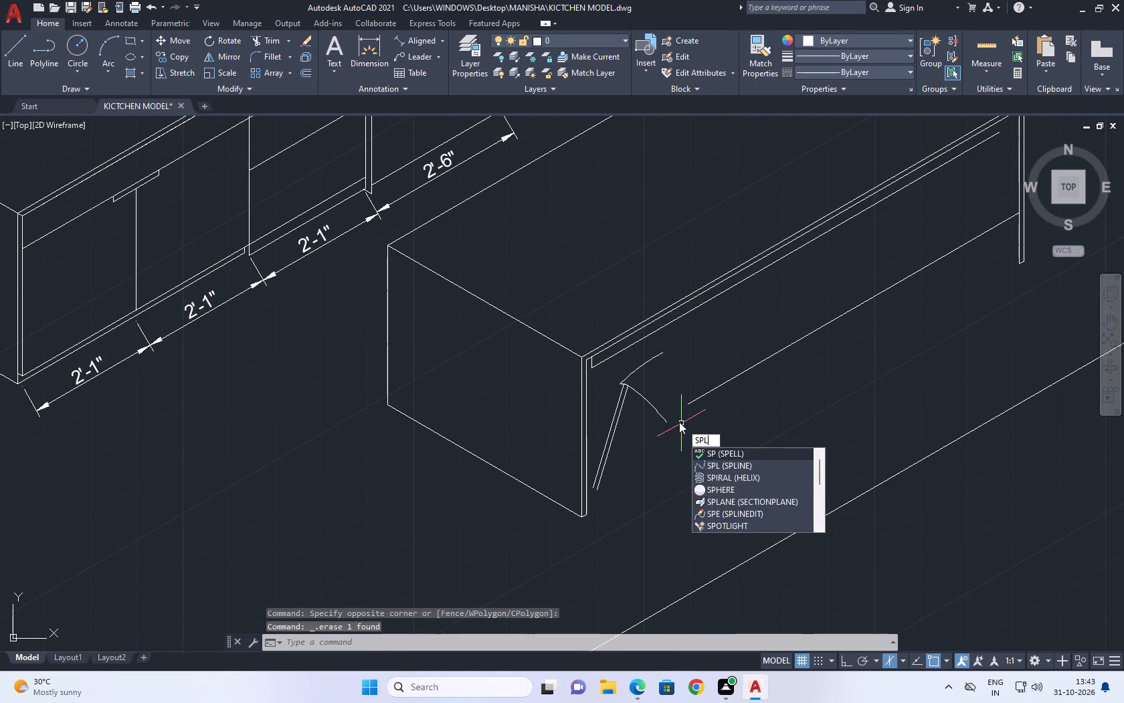
pyautogui.press('space')
pyautogui.click(655, 413)
pyautogui.scroll(2, 666, 415)
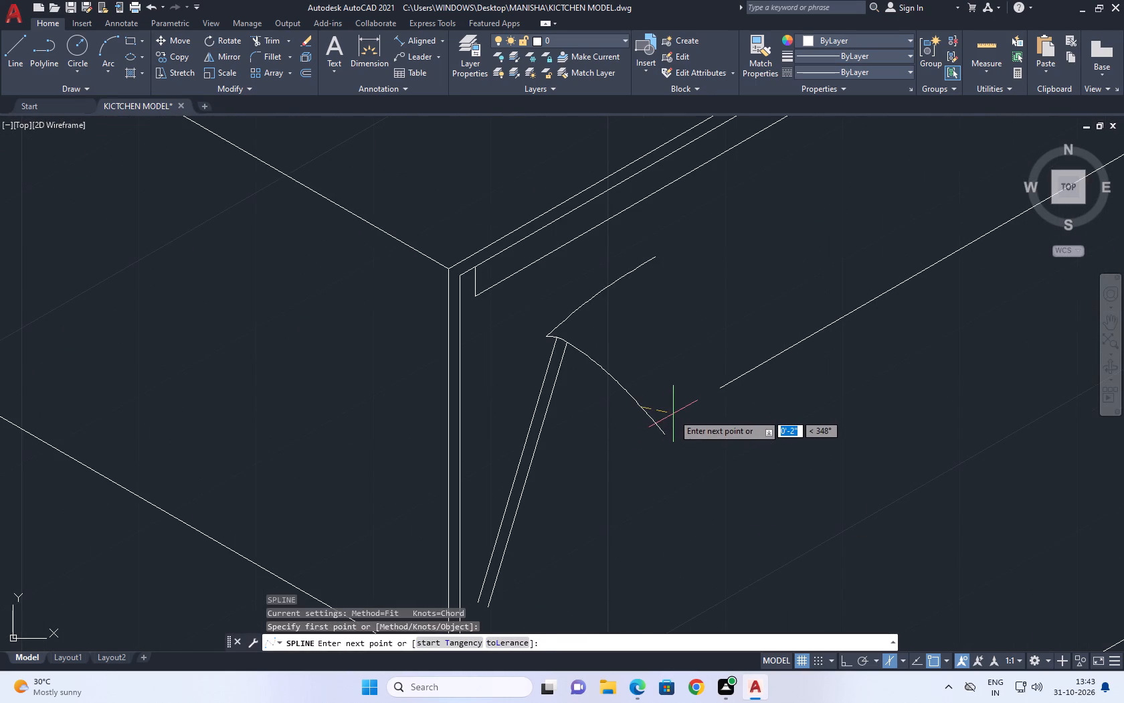
pyautogui.click(674, 414)
pyautogui.scroll(-2, 682, 412)
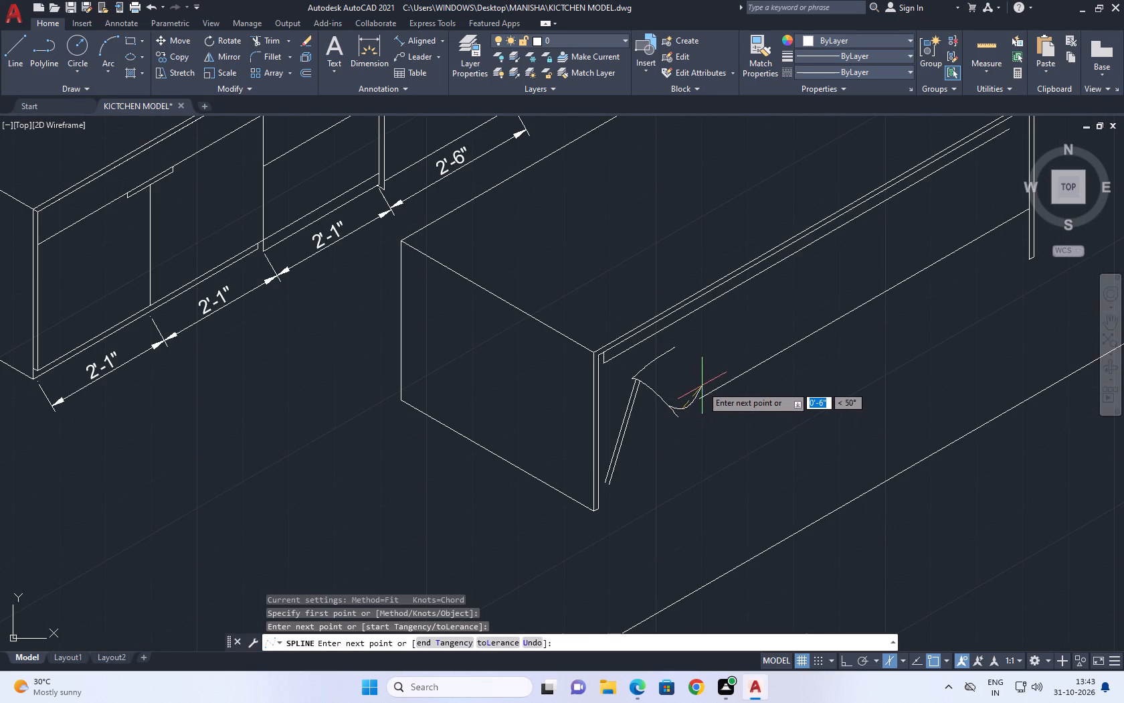
pyautogui.click(711, 385)
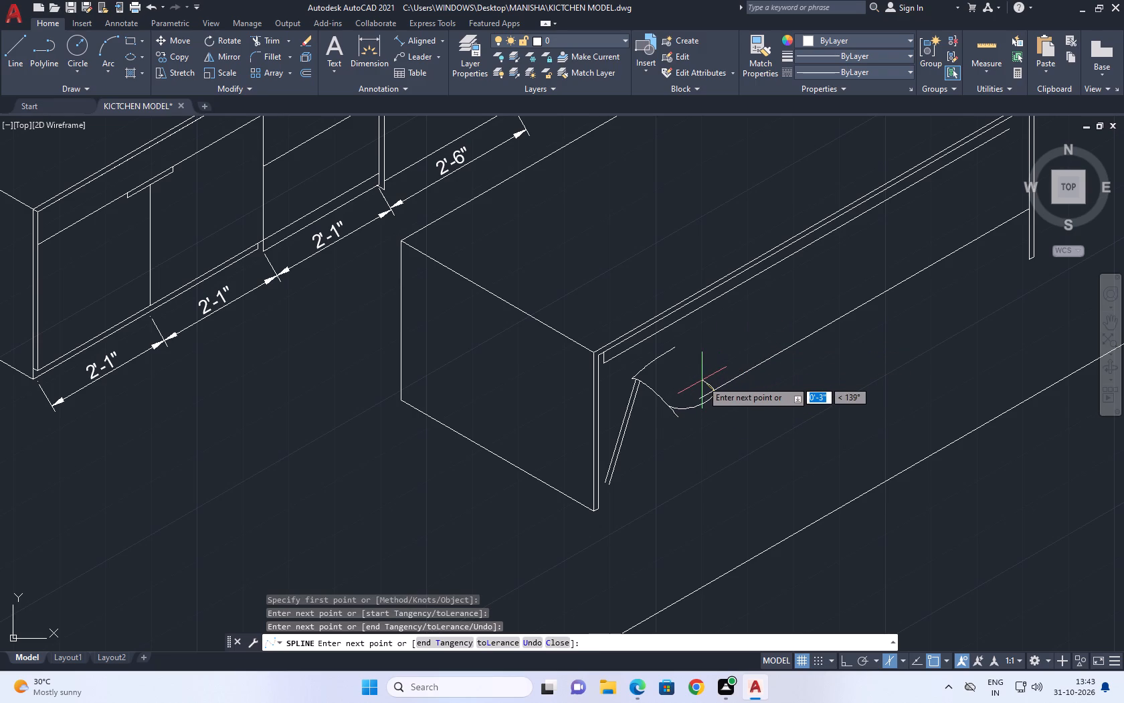
pyautogui.hotkey('ctrl', 'z')
pyautogui.scroll(1, 686, 382)
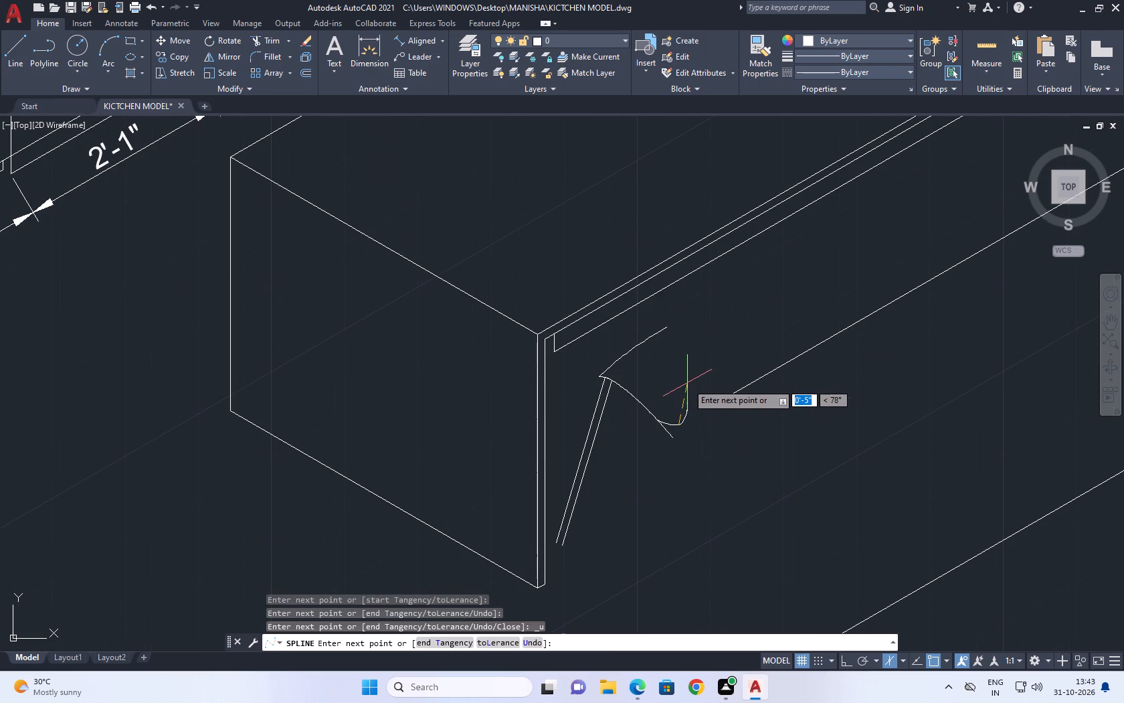
pyautogui.click(688, 419)
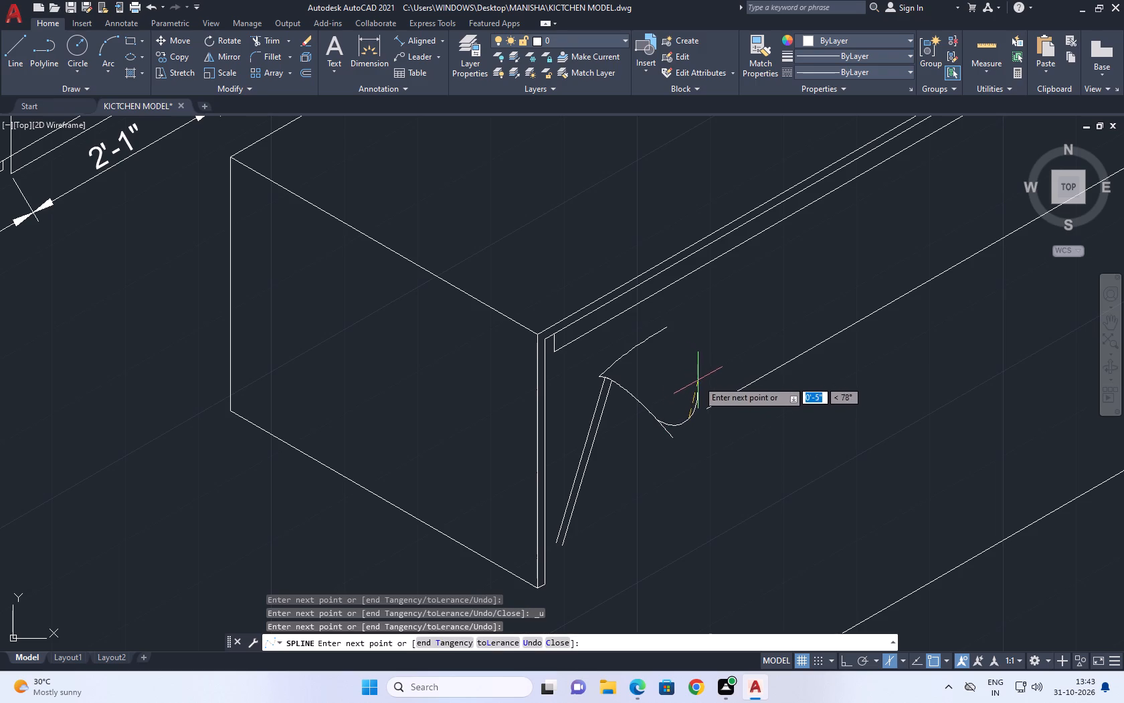
pyautogui.click(698, 384)
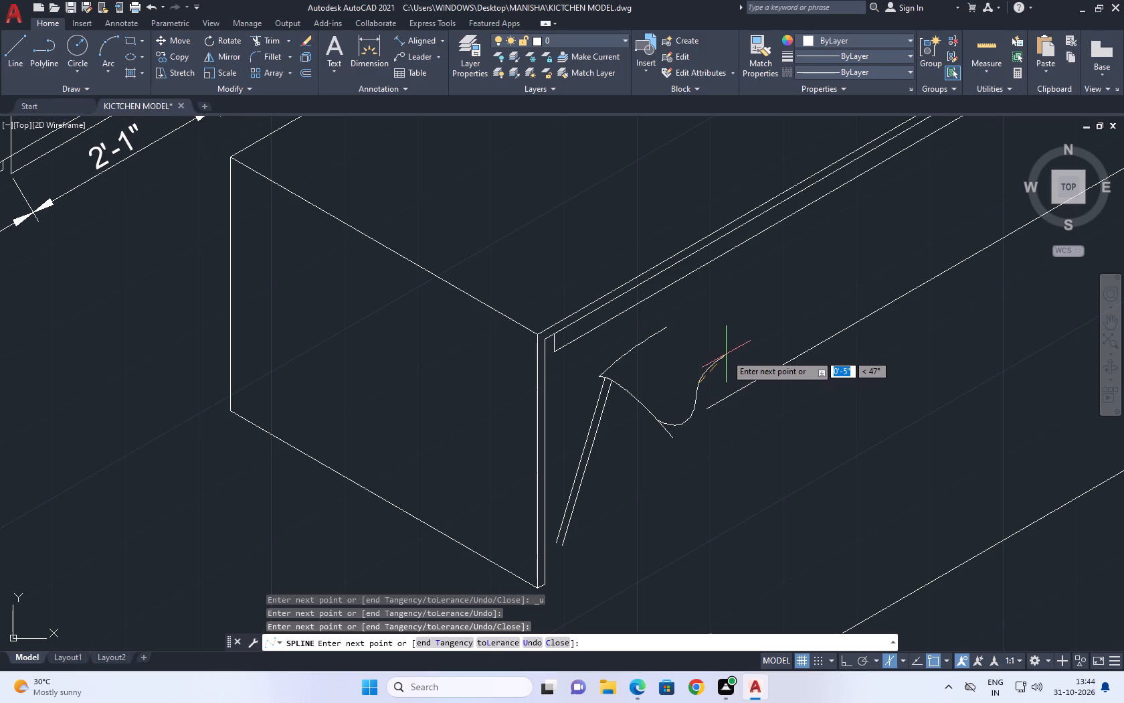
pyautogui.click(696, 329)
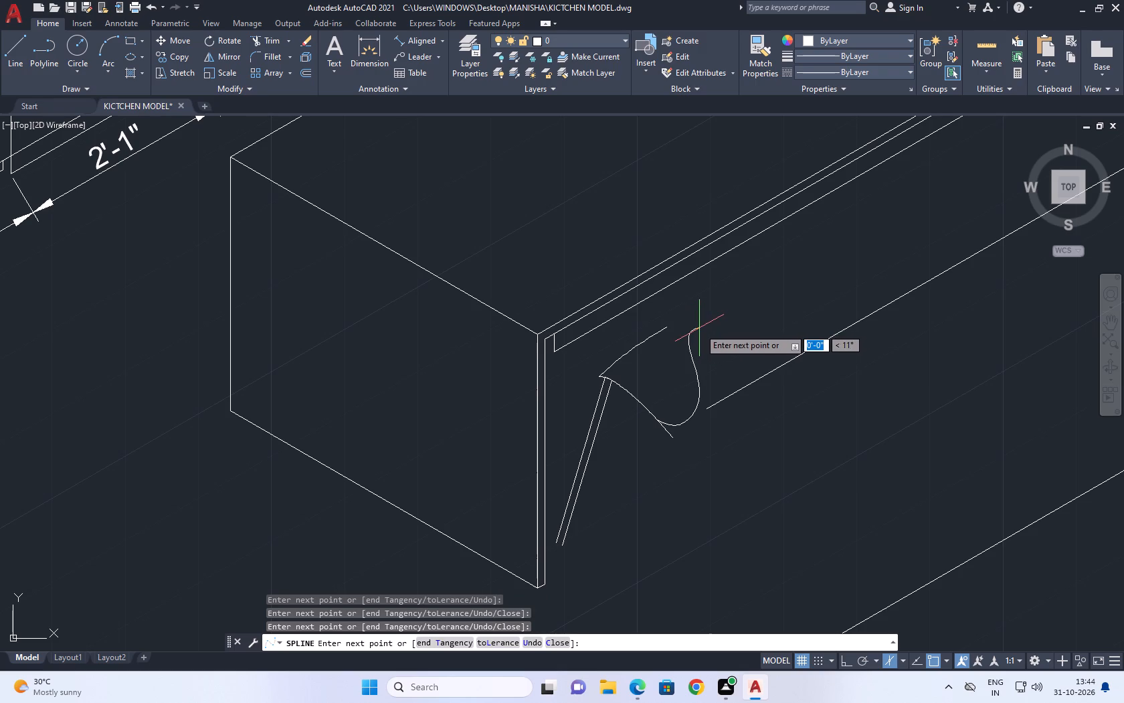
pyautogui.click(699, 328)
pyautogui.press('space')
# Stretch the S-shaped spline's middle fit point about 2" down and inward toward the slanted pair.
pyautogui.scroll(2, 700, 396)
pyautogui.click(700, 396)
pyautogui.click(690, 368)
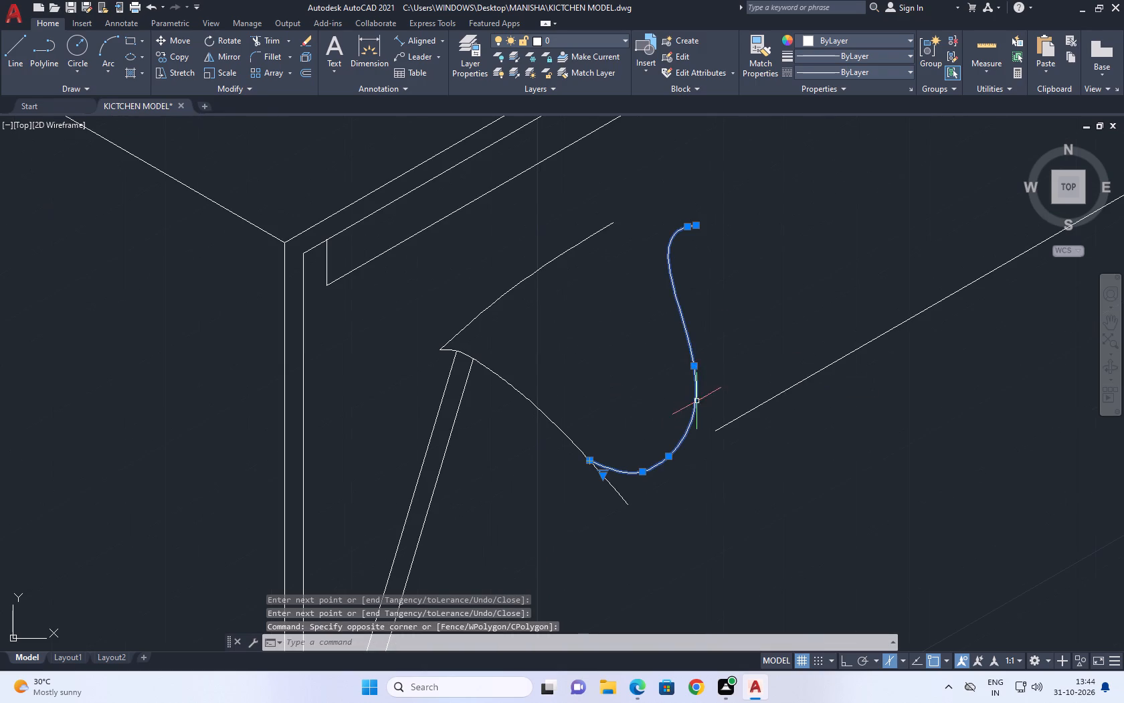
pyautogui.click(696, 368)
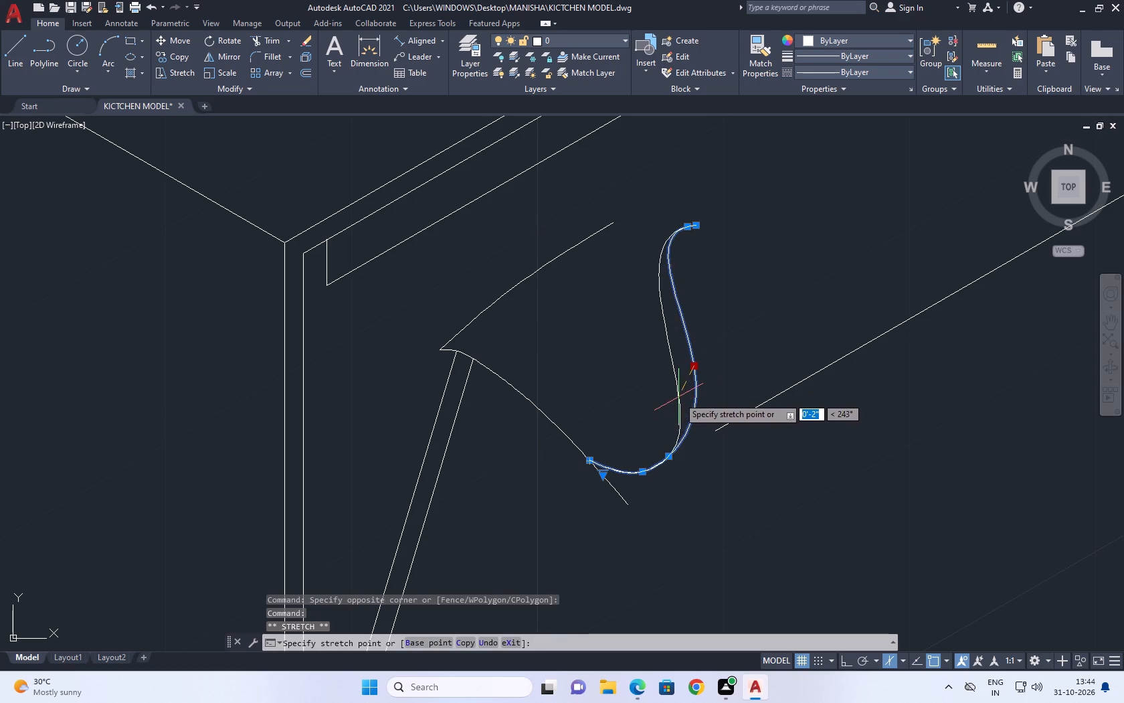
pyautogui.click(678, 397)
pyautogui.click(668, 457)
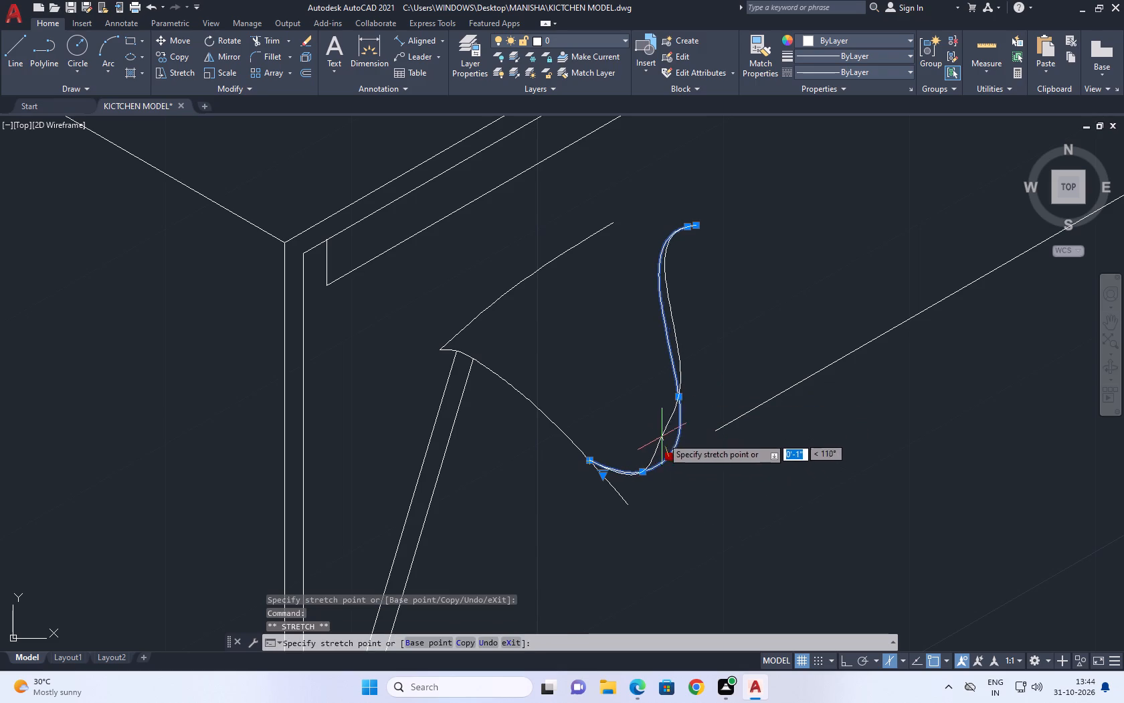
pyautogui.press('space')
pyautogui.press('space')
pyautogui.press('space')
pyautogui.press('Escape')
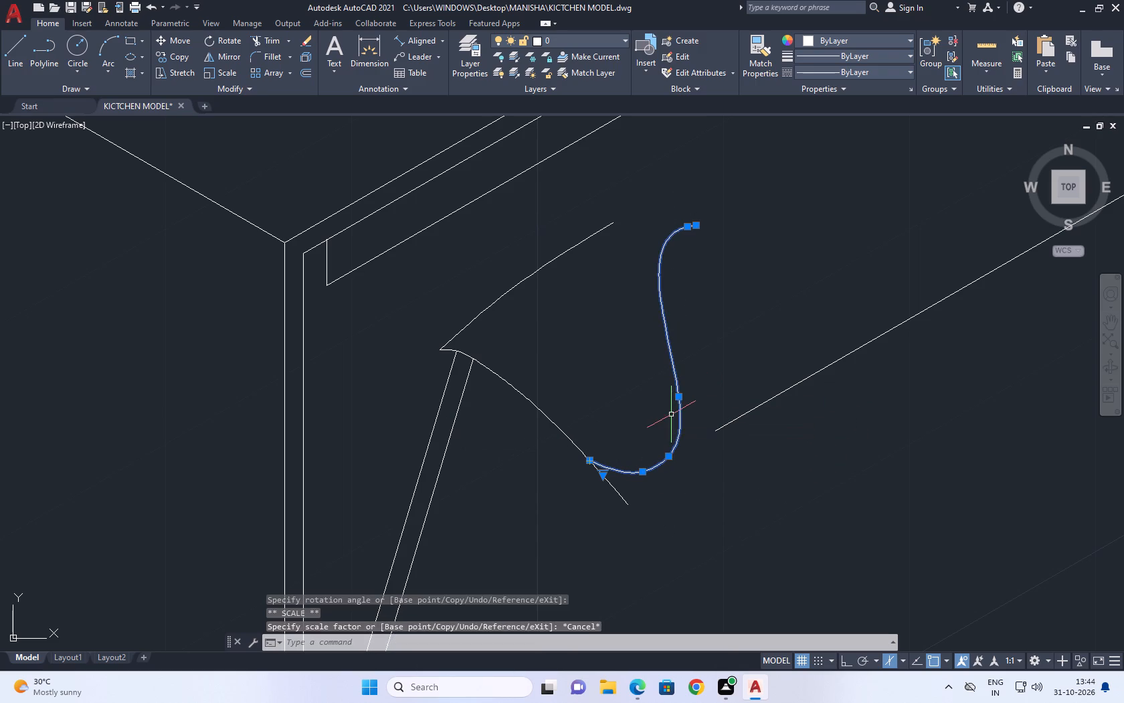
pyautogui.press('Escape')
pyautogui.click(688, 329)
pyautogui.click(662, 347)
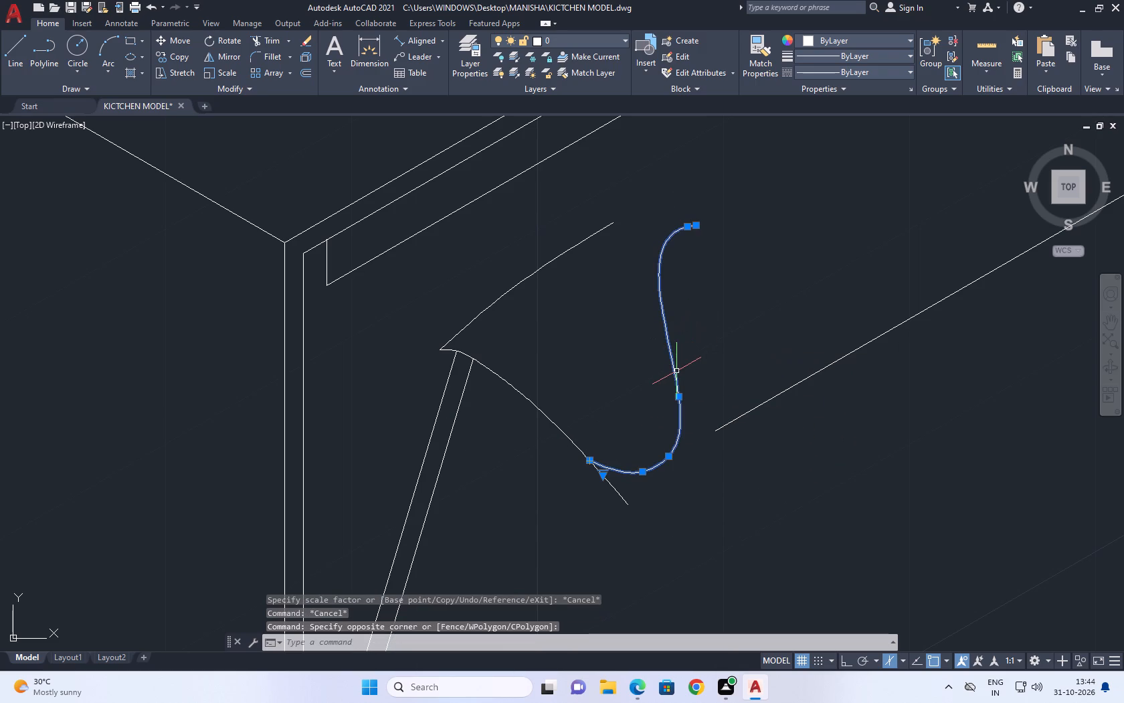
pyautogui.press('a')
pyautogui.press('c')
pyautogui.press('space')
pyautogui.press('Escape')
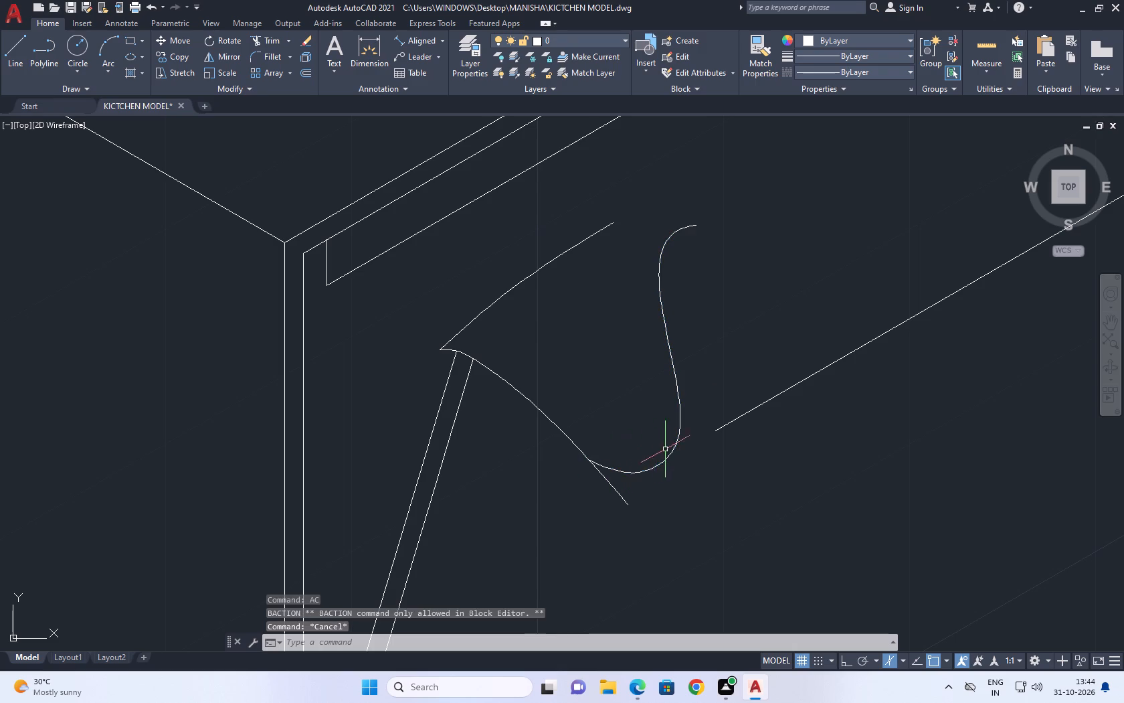
# Scale the S-shaped spline down from its start point on the descending spline.
pyautogui.click(668, 461)
pyautogui.click(648, 422)
pyautogui.write('SC')
pyautogui.press('space')
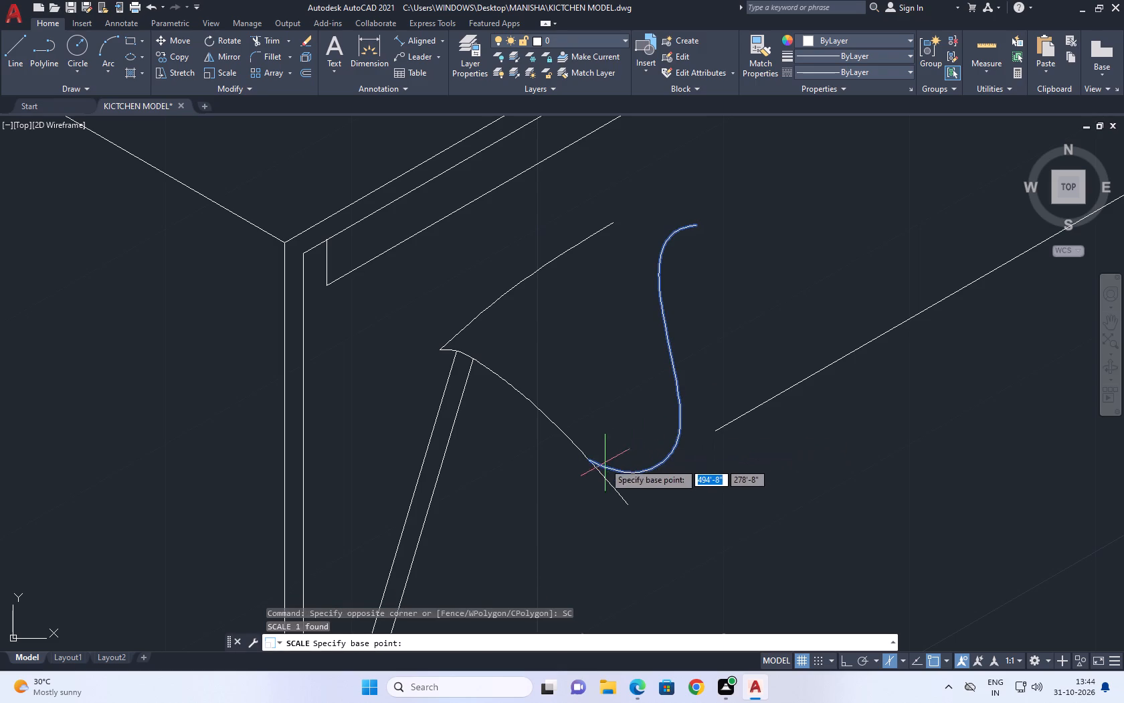
pyautogui.click(593, 460)
pyautogui.click(674, 437)
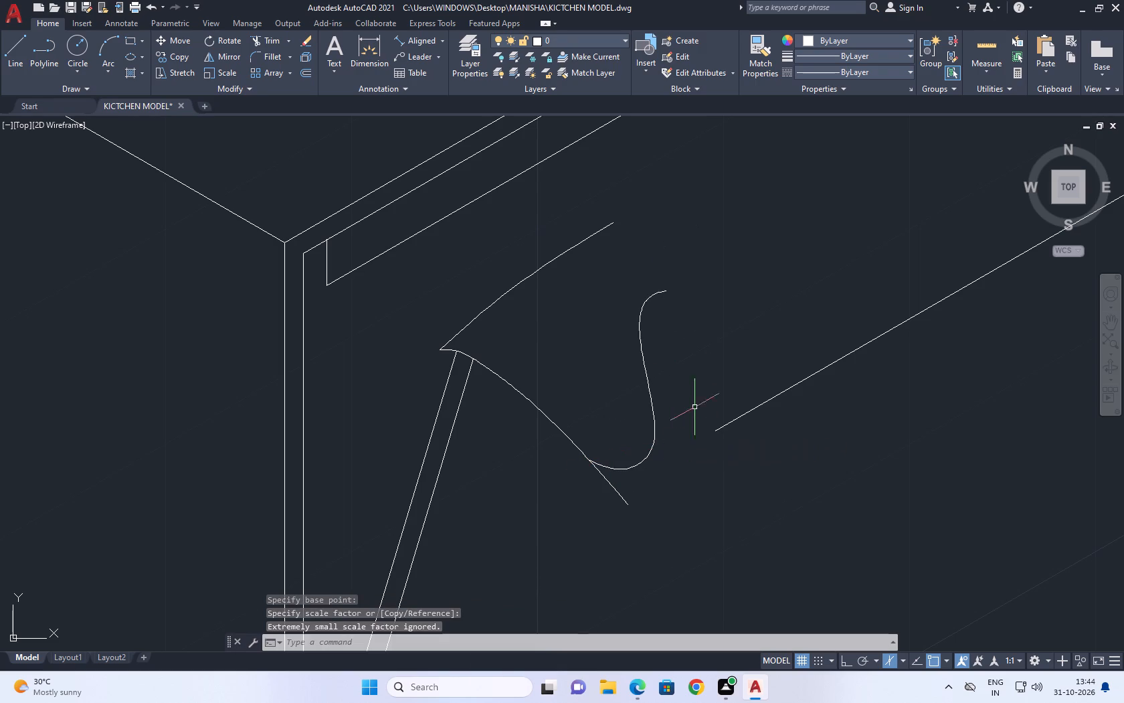
# Stretch the S-shaped spline's upper end onto its neighbouring fit point, and pull it outward about 3" toward the lower long line.
pyautogui.moveTo(666, 371); pyautogui.dragTo(656, 360)
pyautogui.click(629, 311)
pyautogui.scroll(2, 661, 290)
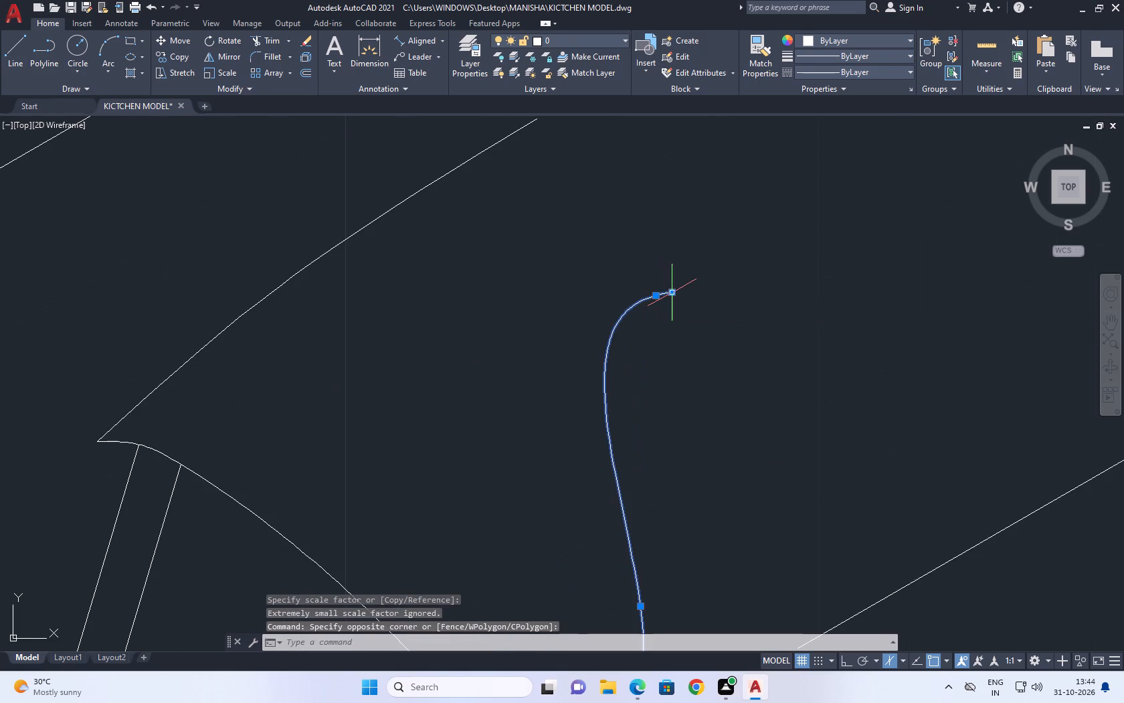
pyautogui.click(672, 289)
pyautogui.click(655, 295)
pyautogui.scroll(-3, 672, 303)
pyautogui.scroll(2, 673, 306)
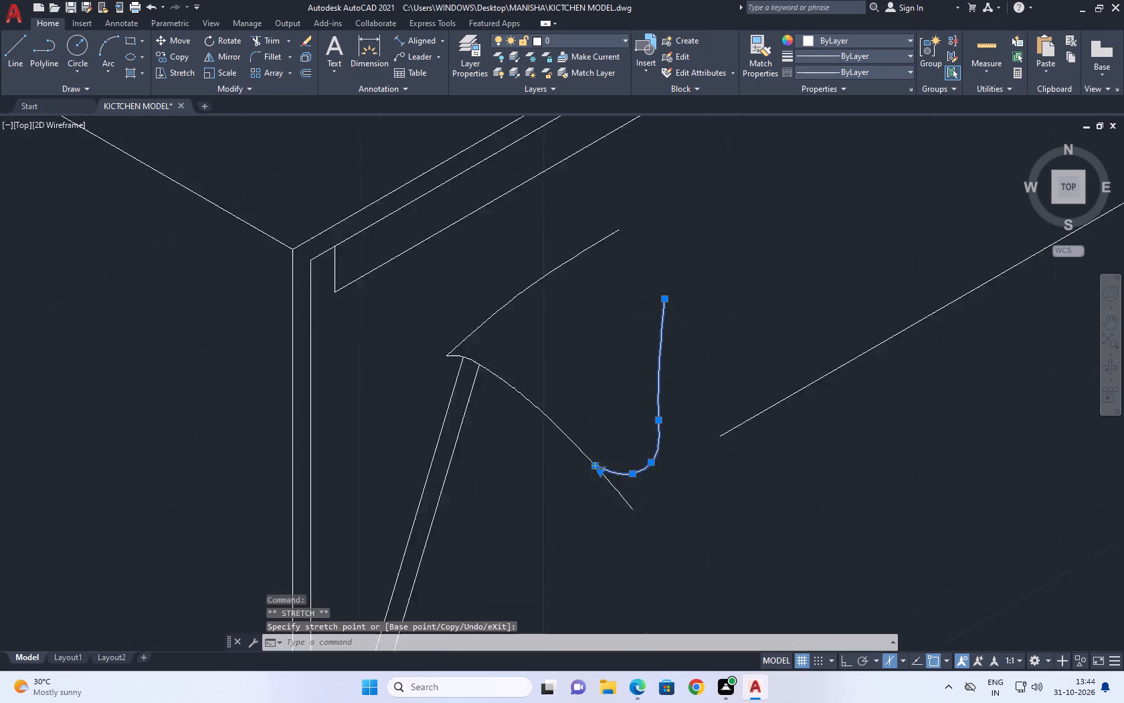
pyautogui.click(660, 296)
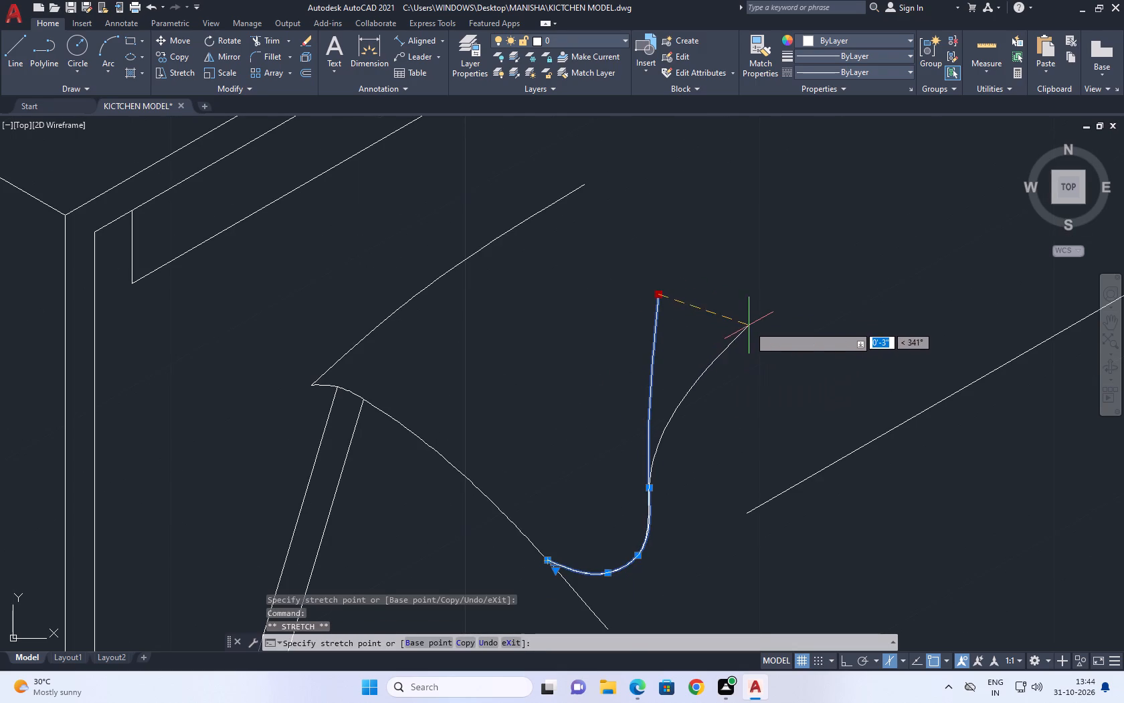
pyautogui.click(769, 325)
pyautogui.press('Escape')
pyautogui.scroll(-3, 695, 339)
pyautogui.moveTo(707, 277); pyautogui.dragTo(707, 289, button='middle')
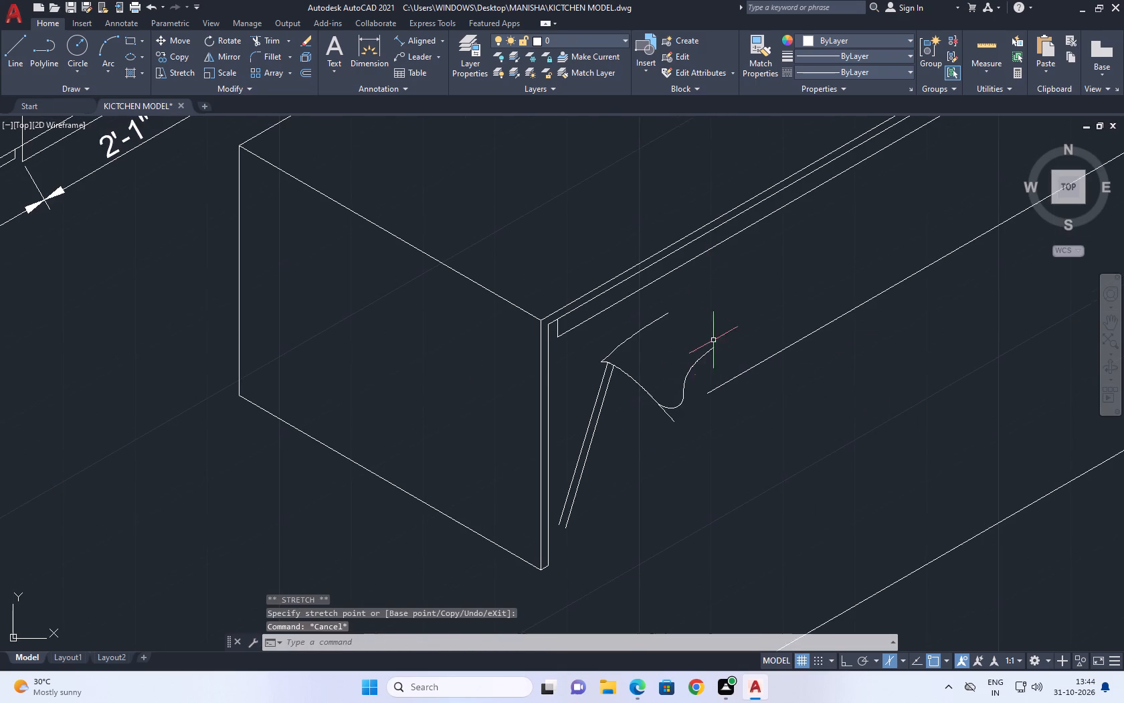
# Reposition the two fit points in the S-shaped spline's lower bend, upward and inward, to round the bend.
pyautogui.scroll(2, 694, 384)
pyautogui.moveTo(670, 427); pyautogui.dragTo(660, 406)
pyautogui.click(649, 368)
pyautogui.click(666, 433)
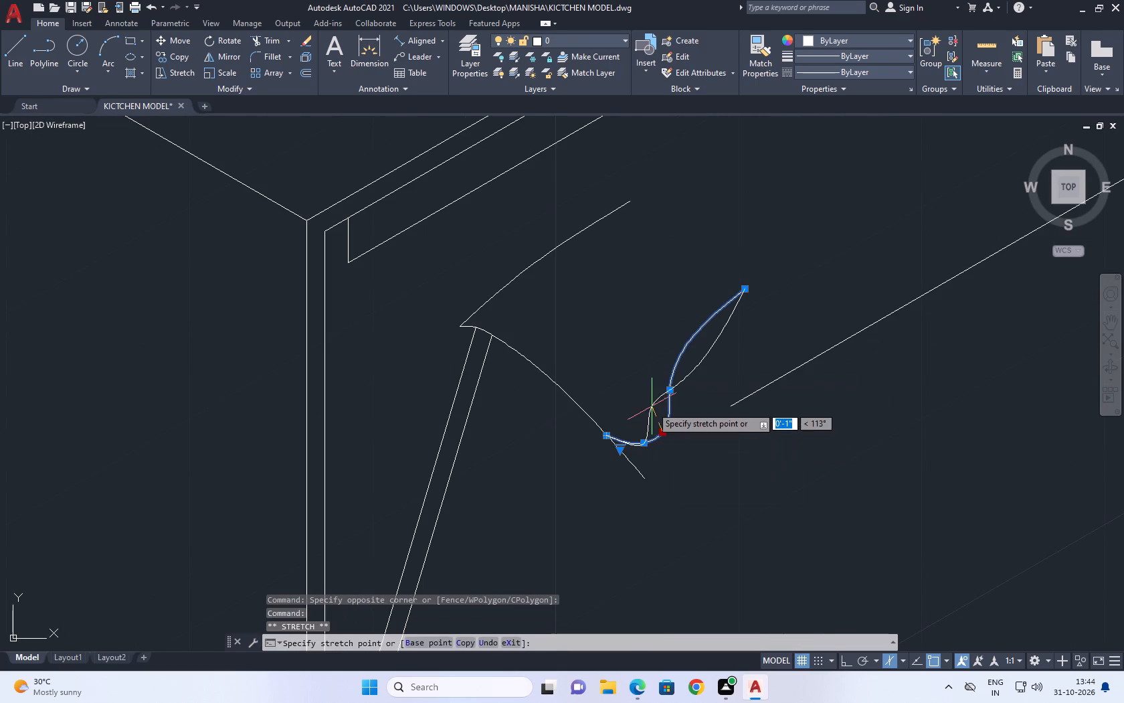
pyautogui.click(666, 416)
pyautogui.scroll(1, 644, 455)
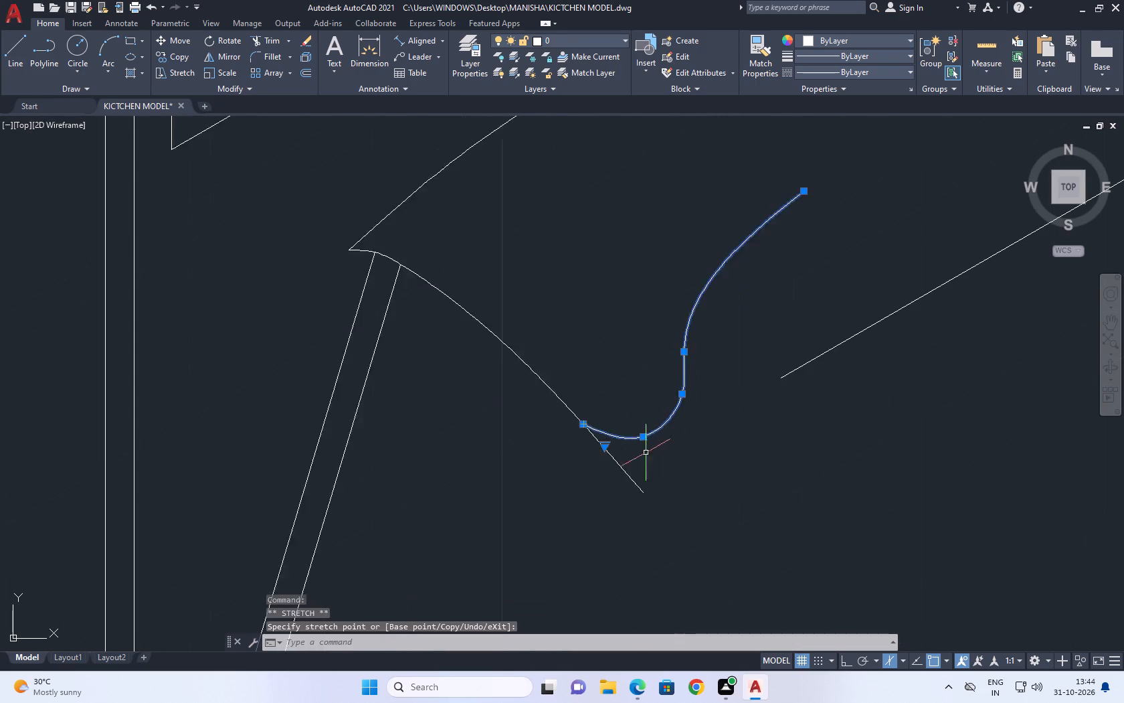
pyautogui.scroll(1, 646, 453)
pyautogui.click(632, 432)
pyautogui.click(628, 414)
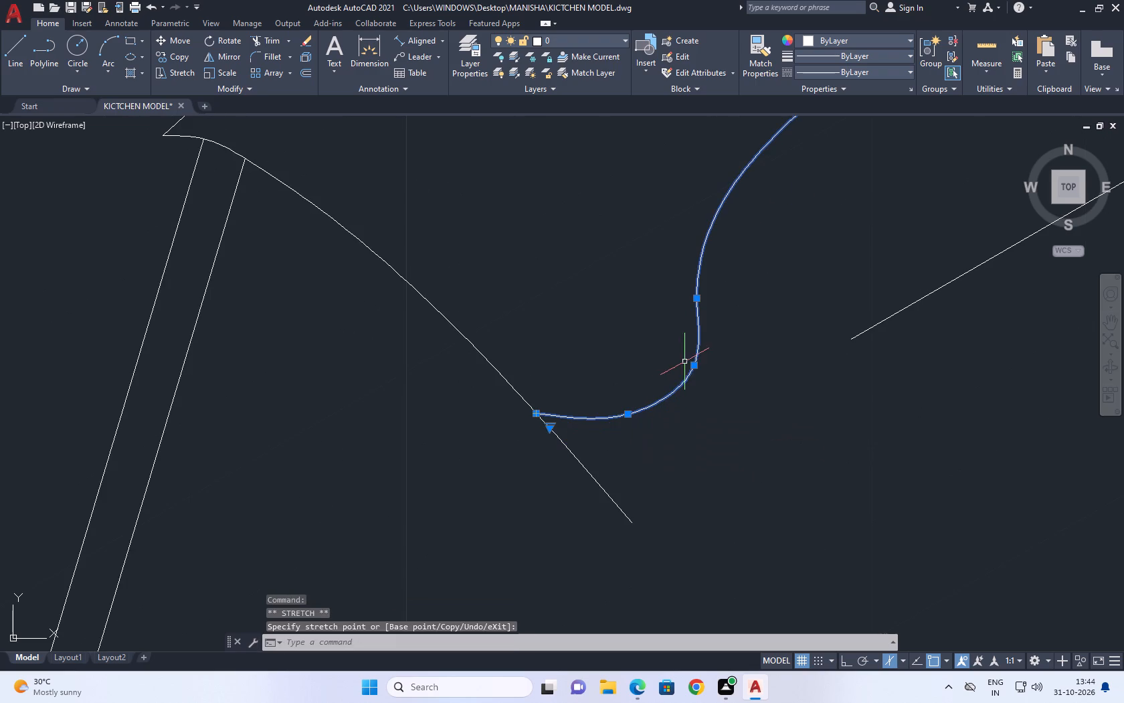
pyautogui.click(696, 366)
pyautogui.click(681, 362)
pyautogui.scroll(-3, 698, 350)
pyautogui.press('Escape')
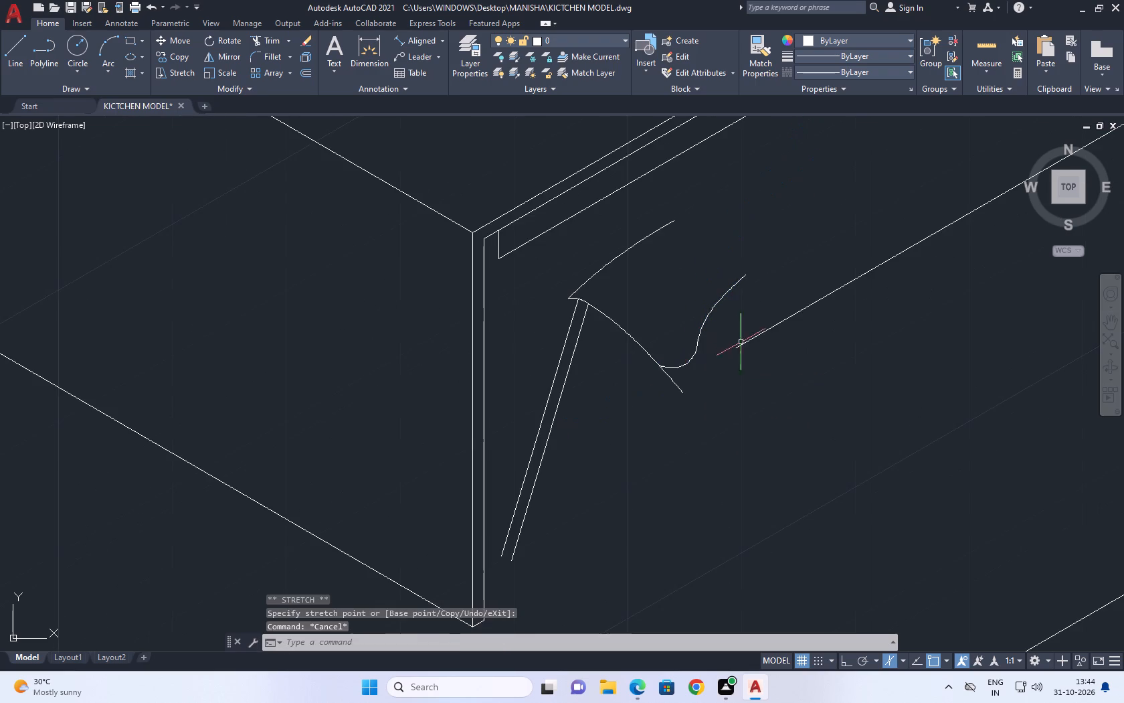
# Move the fit point just above the lower bend up and outward to smooth the spline's rise to its upper end.
pyautogui.moveTo(736, 275); pyautogui.dragTo(721, 341, button='middle')
pyautogui.scroll(-1, 721, 347)
pyautogui.moveTo(732, 351); pyautogui.dragTo(710, 408, button='middle')
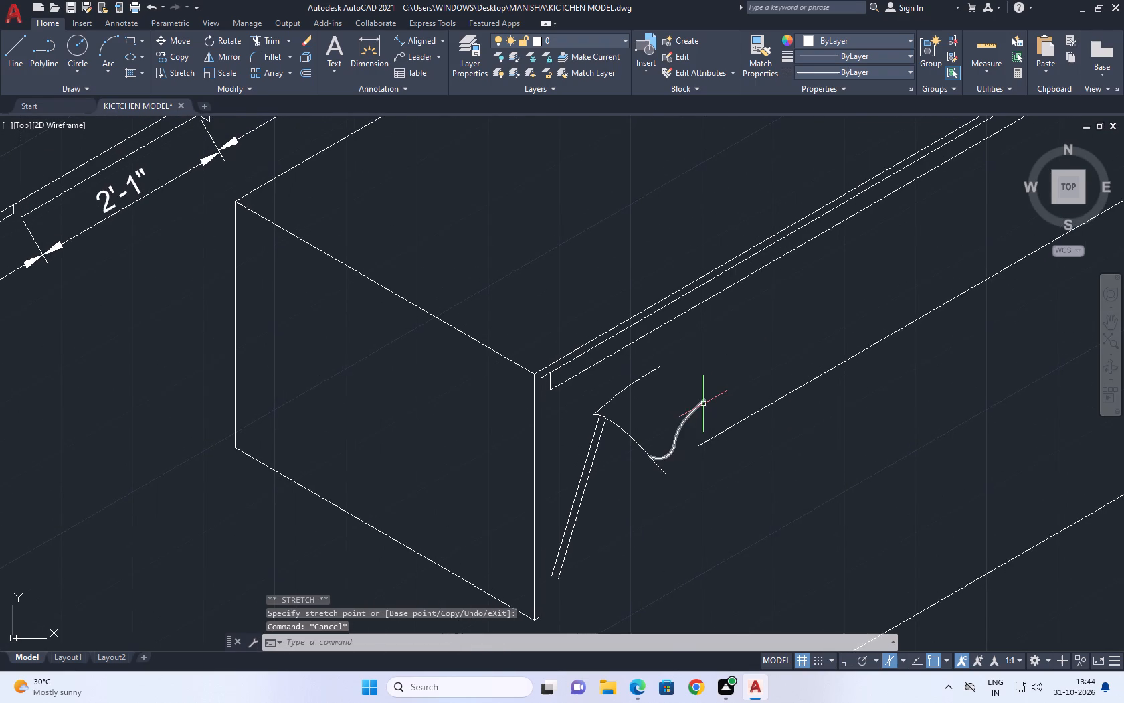
pyautogui.scroll(1, 703, 404)
pyautogui.moveTo(699, 424); pyautogui.dragTo(690, 419)
pyautogui.click(678, 391)
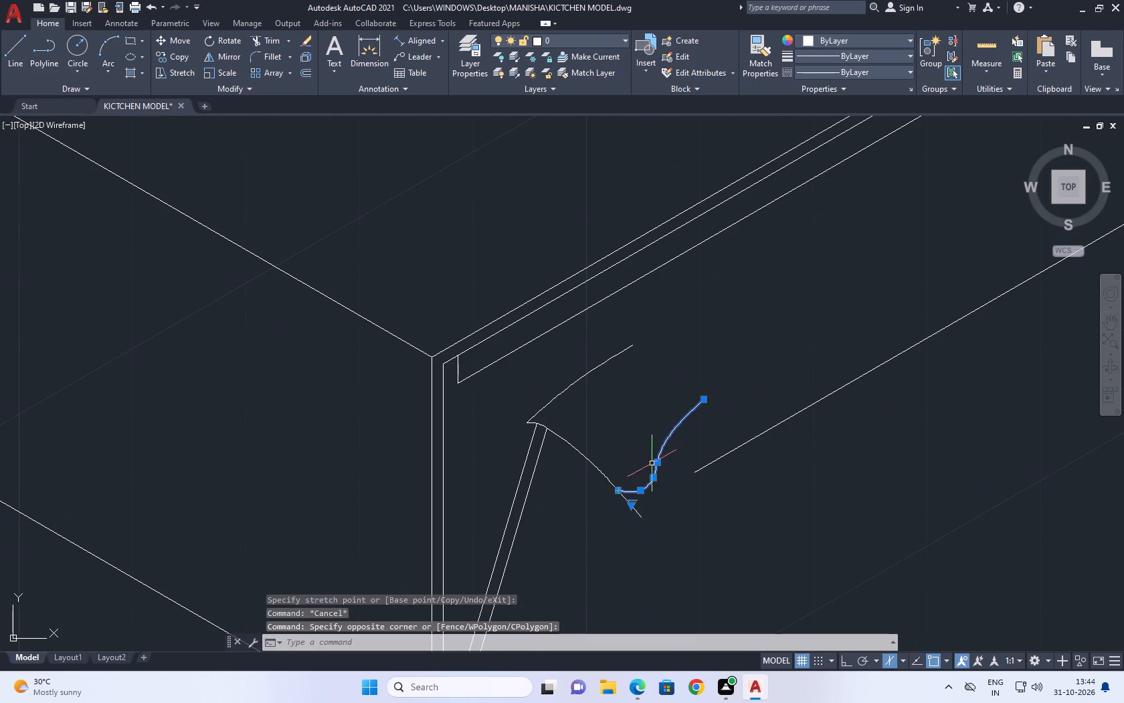
pyautogui.click(656, 462)
pyautogui.click(667, 438)
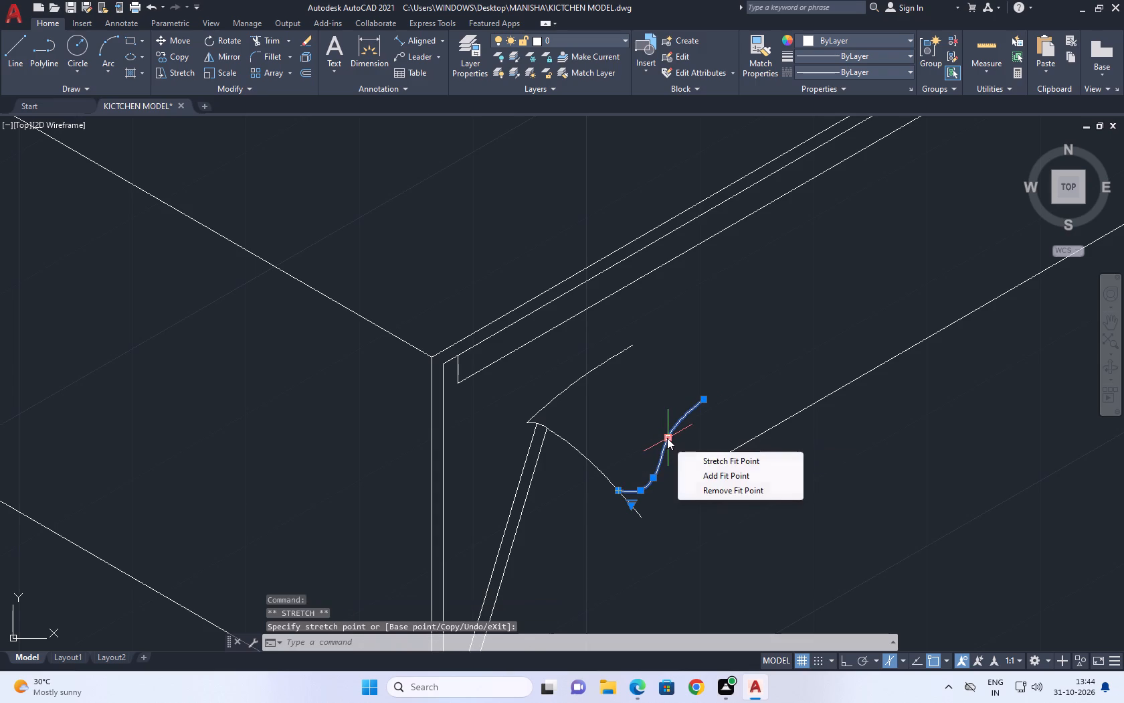
pyautogui.click(667, 438)
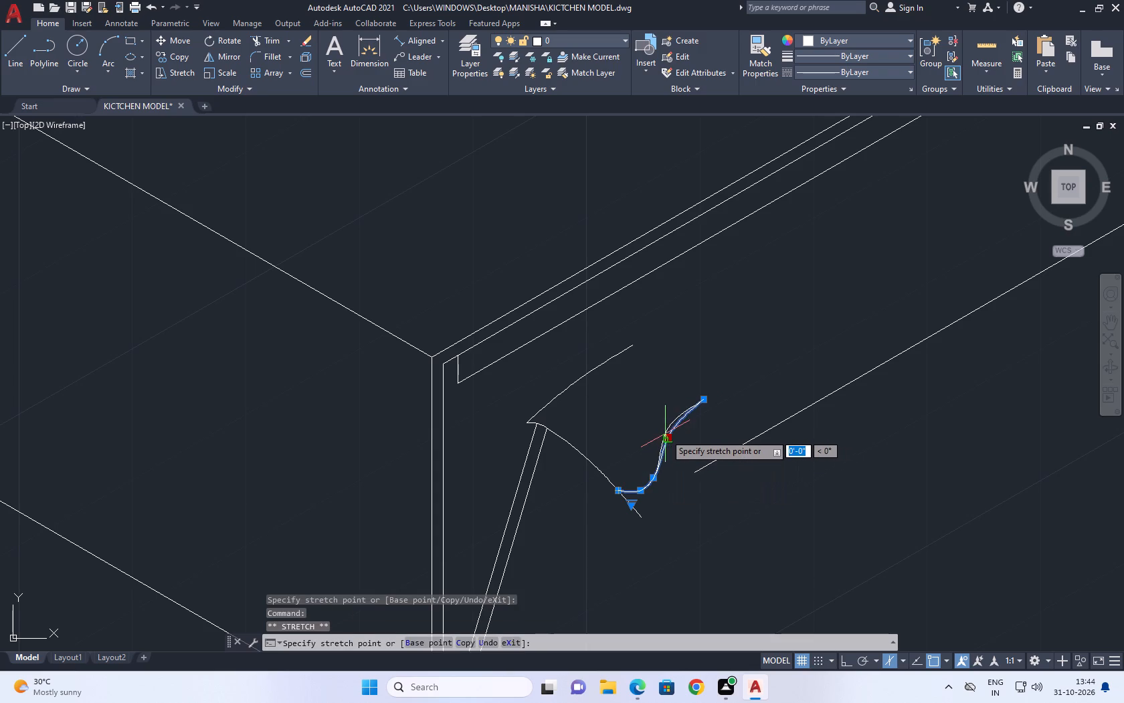
pyautogui.click(666, 435)
pyautogui.press('Escape')
# Draw a five-point fit spline from near the S-shaped spline's upper end, rising gently outward alongside the lower long line.
pyautogui.scroll(-1, 702, 404)
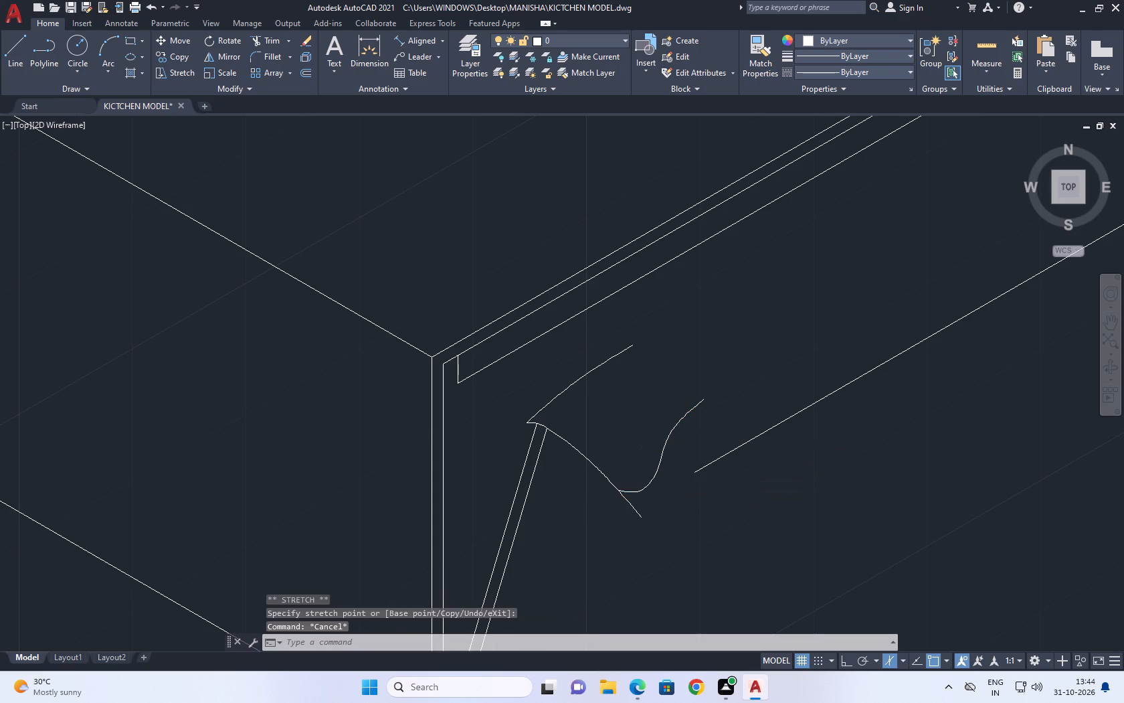
pyautogui.scroll(-1, 700, 410)
pyautogui.moveTo(721, 417); pyautogui.dragTo(687, 410, button='middle')
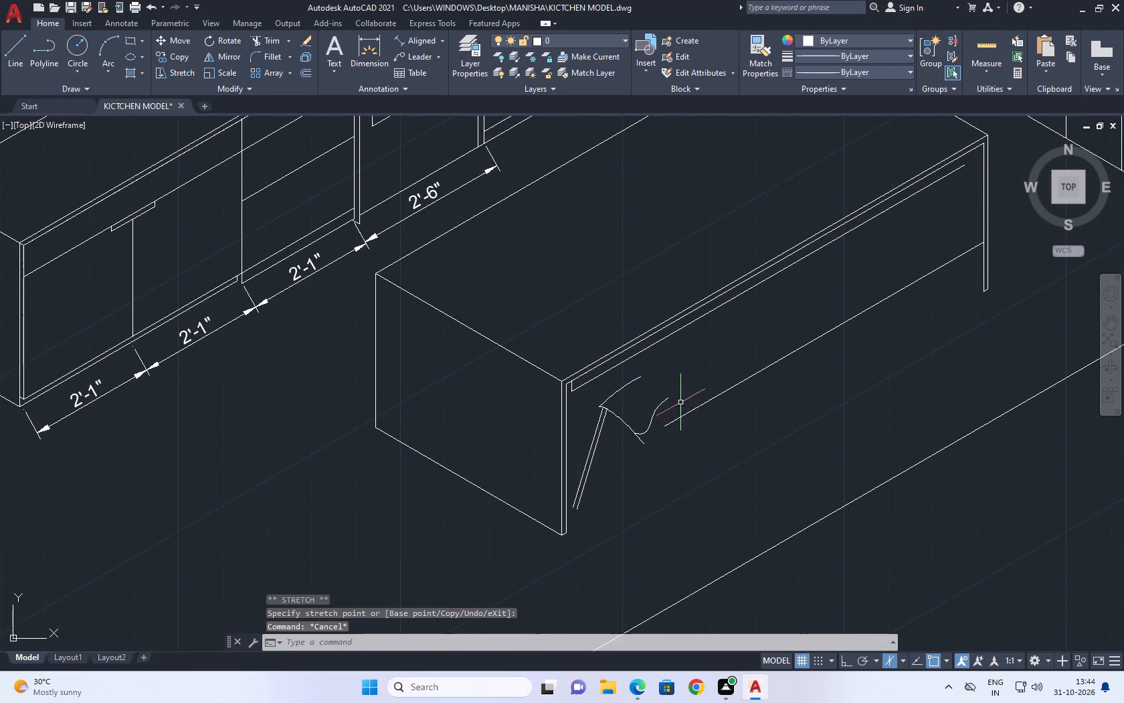
pyautogui.scroll(1, 696, 380)
pyautogui.moveTo(696, 380); pyautogui.dragTo(625, 369, button='middle')
pyautogui.moveTo(681, 353); pyautogui.dragTo(632, 345, button='middle')
pyautogui.press('s')
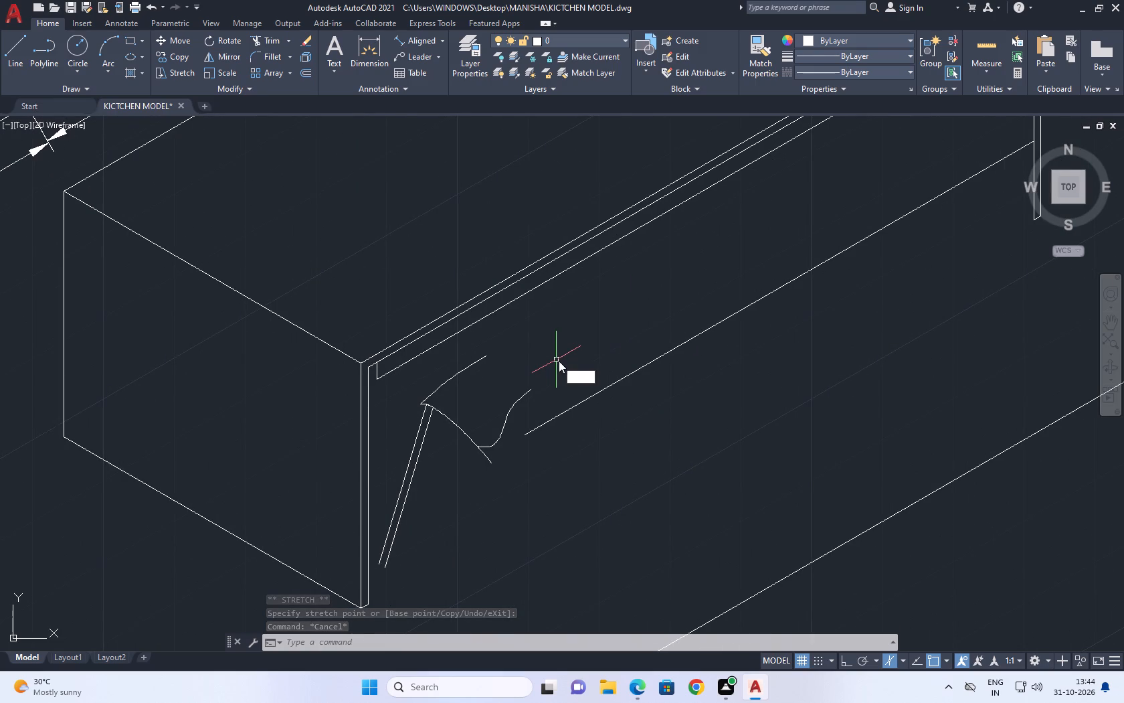
pyautogui.press('p')
pyautogui.press('l')
pyautogui.press('space')
pyautogui.scroll(3, 516, 402)
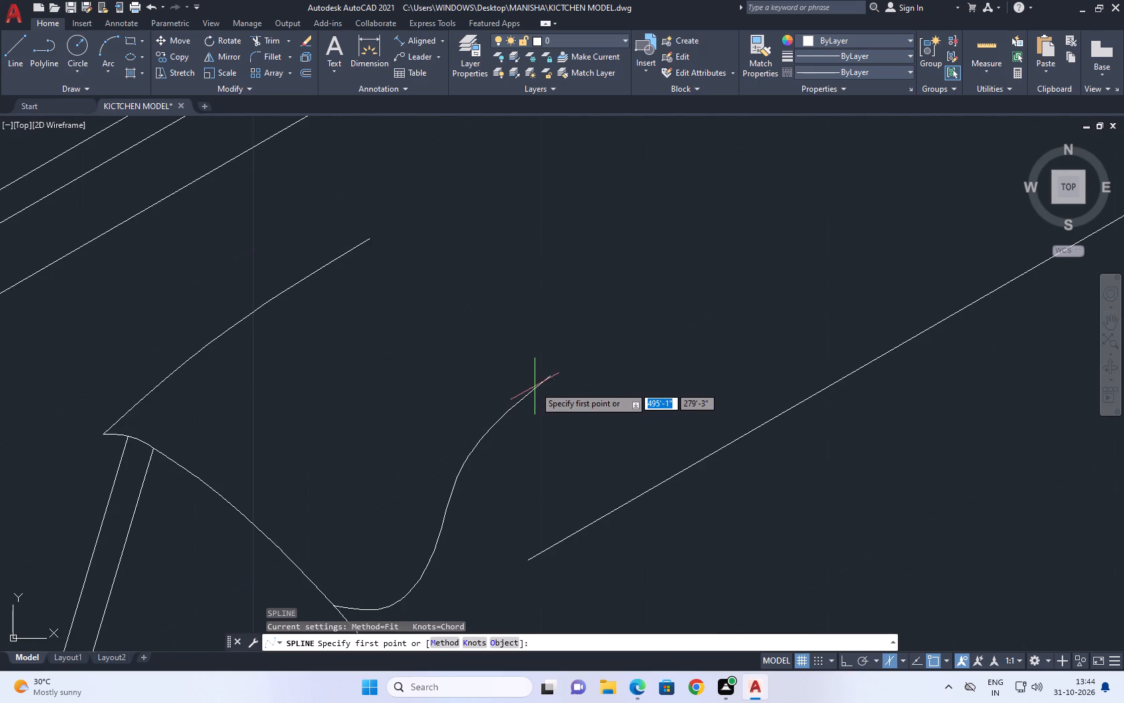
pyautogui.moveTo(575, 364); pyautogui.dragTo(497, 356, button='middle')
pyautogui.moveTo(523, 354); pyautogui.dragTo(484, 339, button='middle')
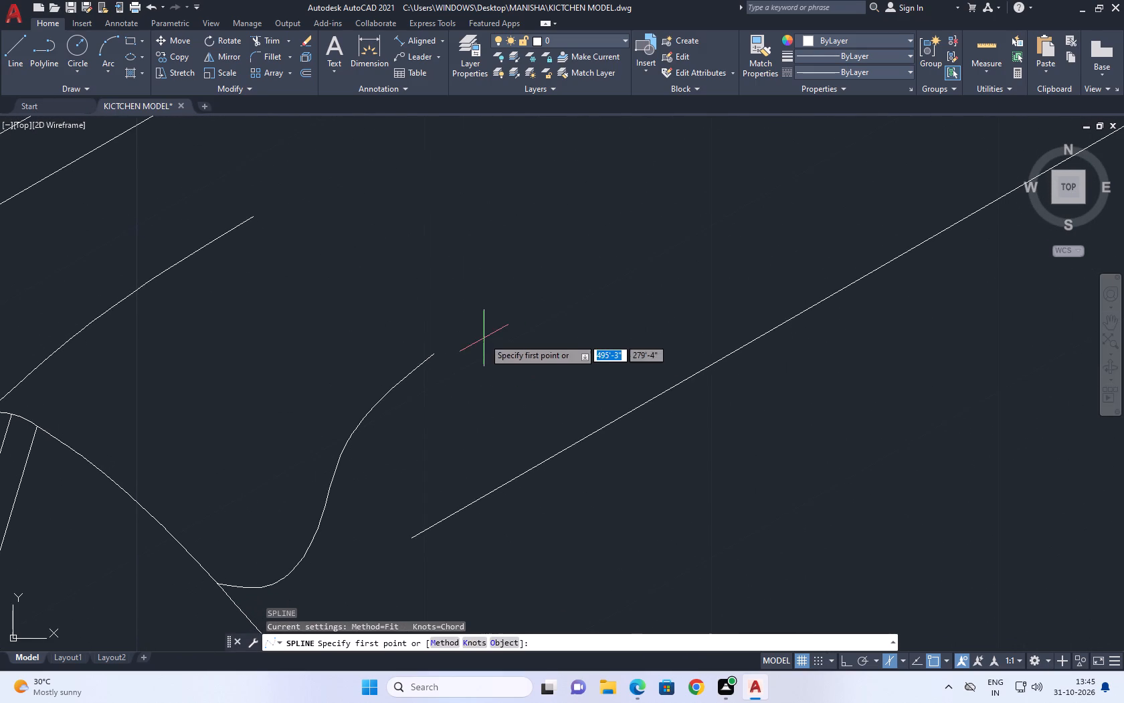
pyautogui.click(426, 360)
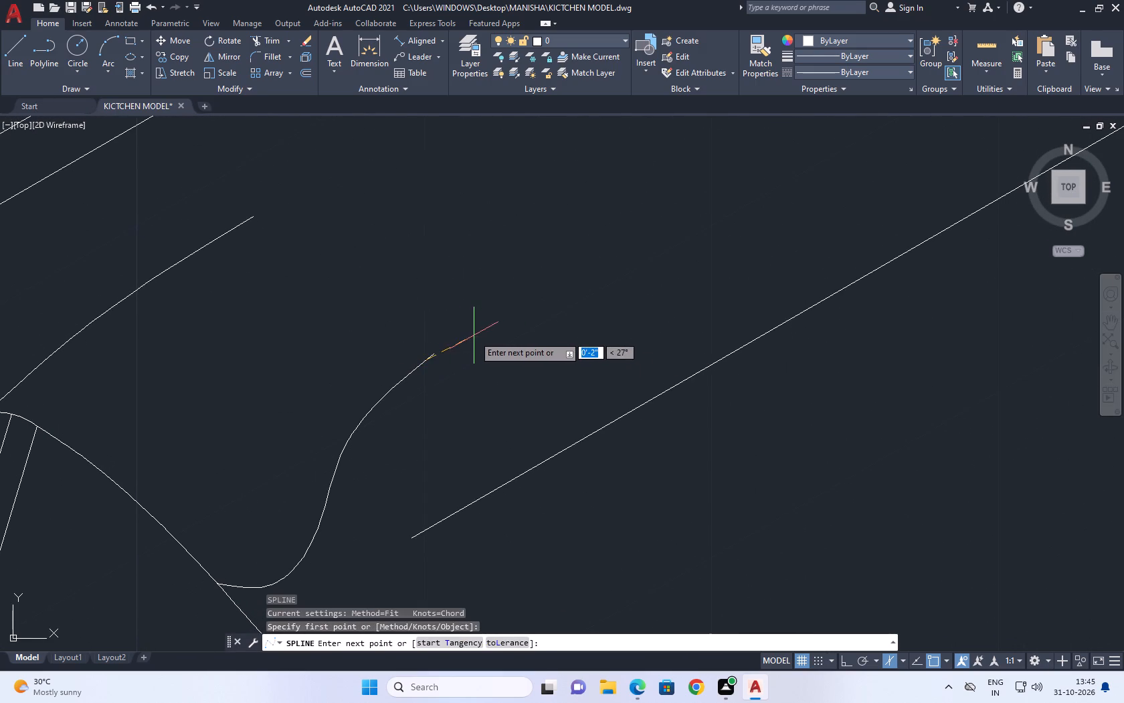
pyautogui.click(474, 337)
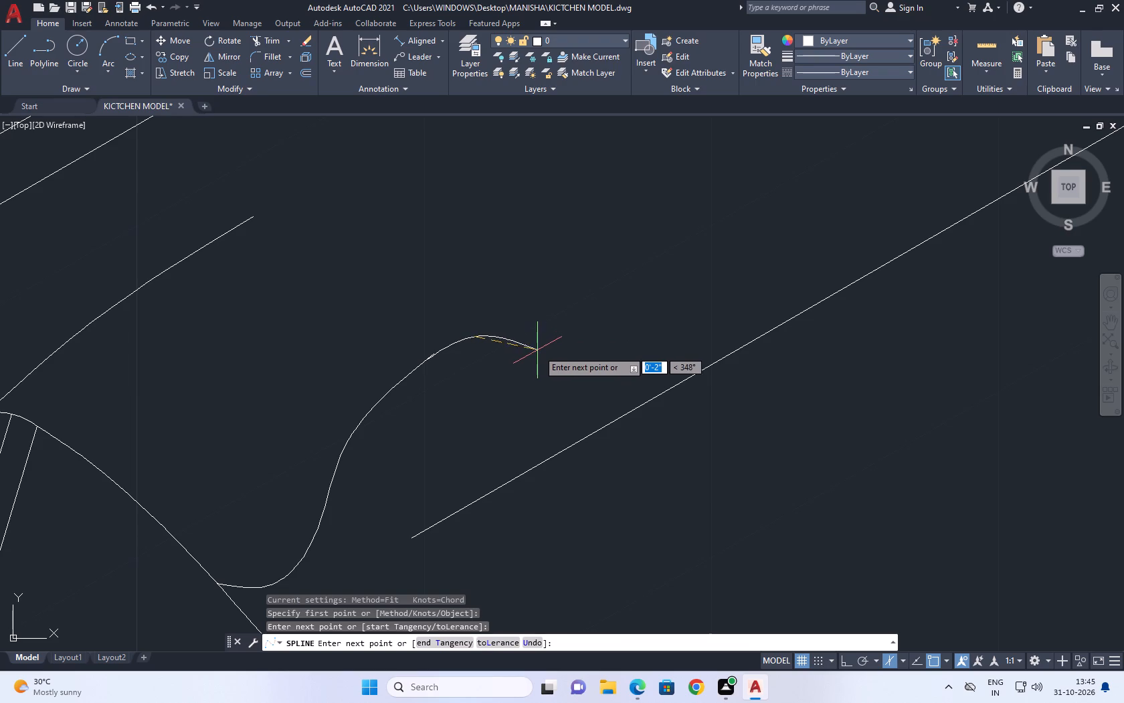
pyautogui.click(557, 308)
pyautogui.click(605, 286)
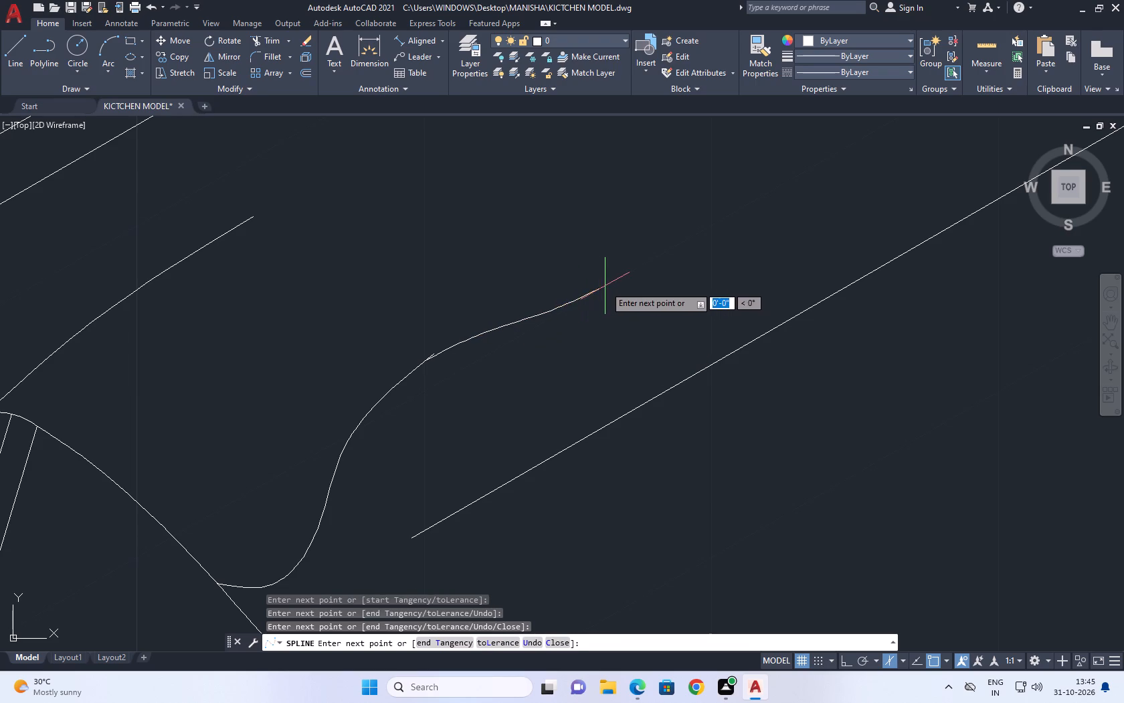
pyautogui.click(635, 277)
pyautogui.press('space')
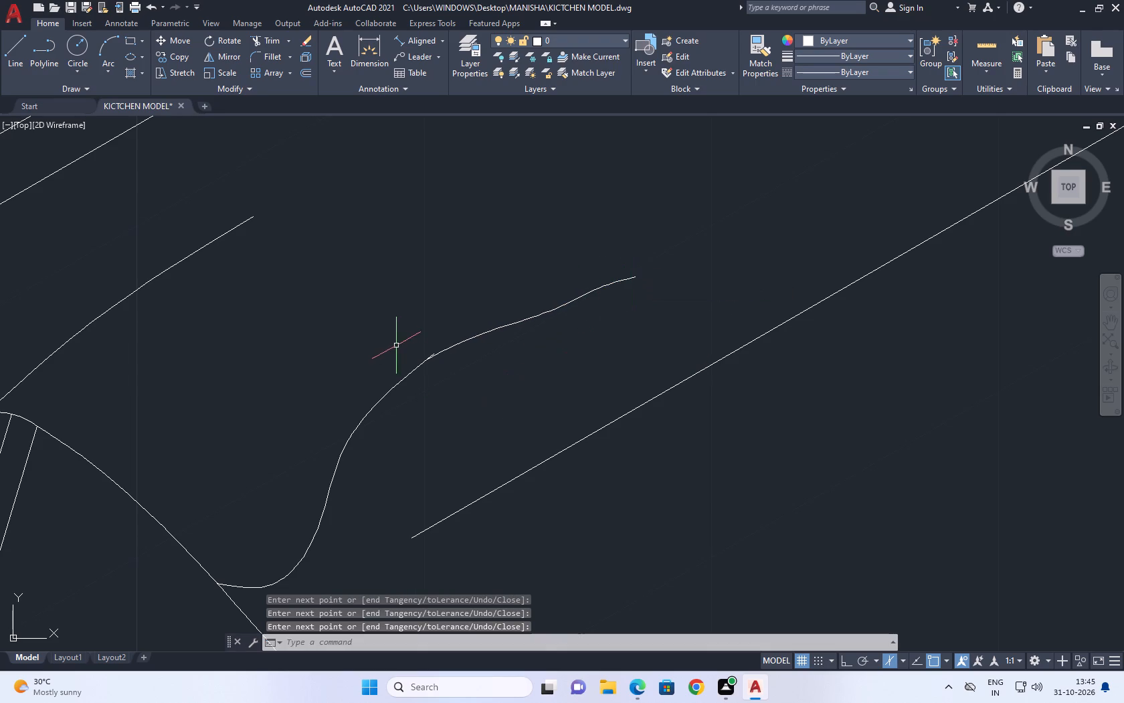
# Trim the short stub of the S-shaped spline that extends past the start of the gently rising spline.
pyautogui.write('TR')
pyautogui.press('space')
pyautogui.scroll(3, 435, 340)
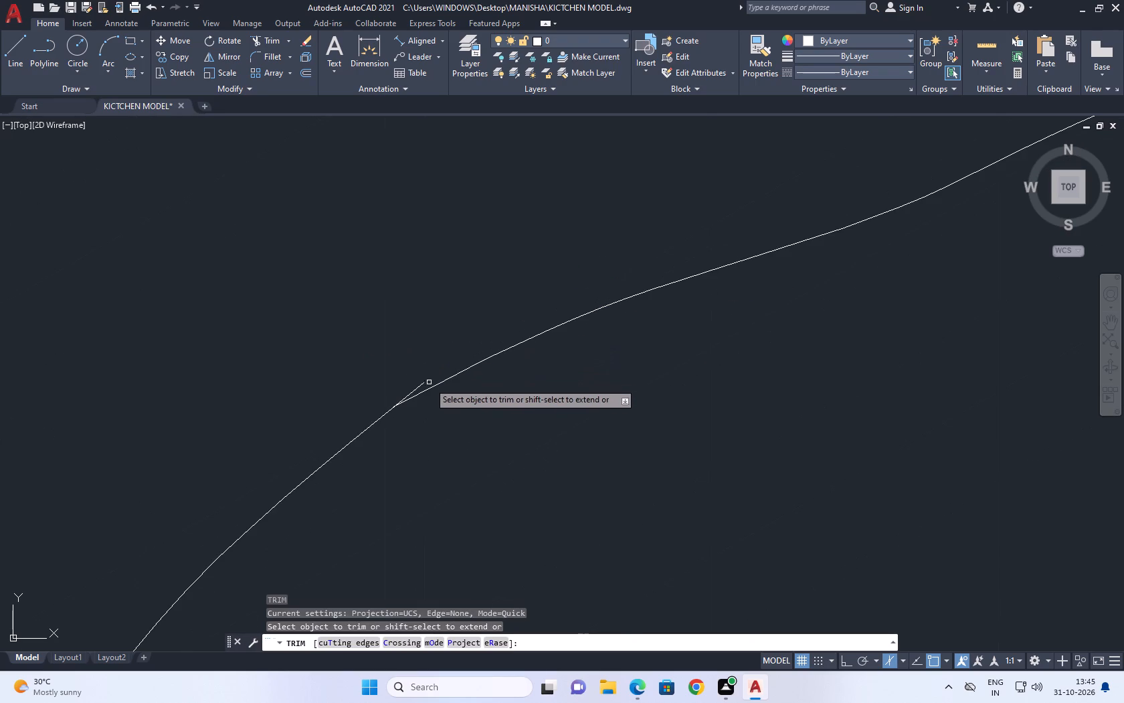
pyautogui.click(421, 384)
pyautogui.press('space')
pyautogui.scroll(-6, 462, 341)
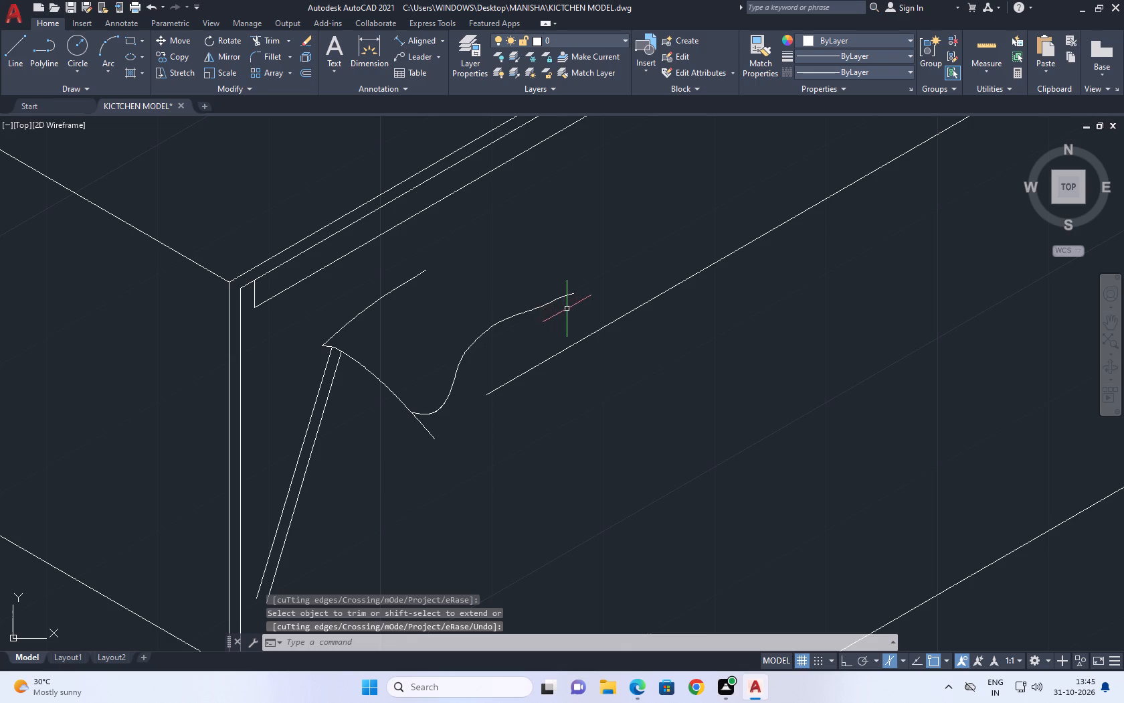
pyautogui.moveTo(553, 315); pyautogui.dragTo(550, 343, button='middle')
pyautogui.press('space')
pyautogui.scroll(2, 563, 324)
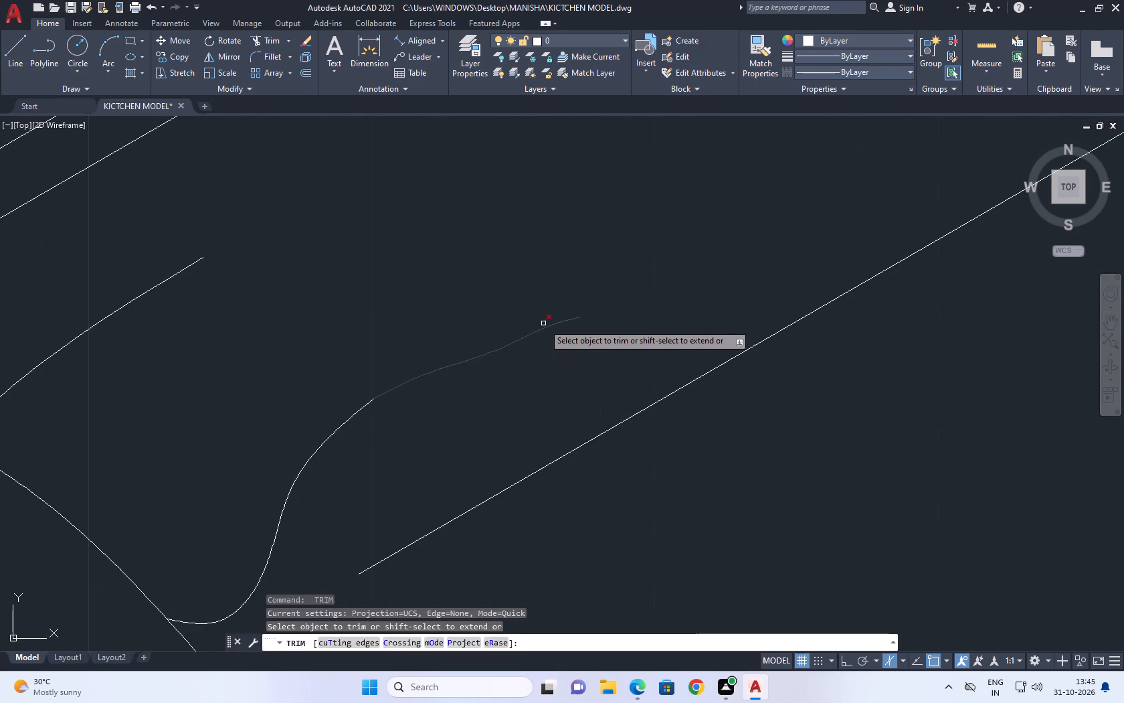
pyautogui.press('space')
pyautogui.press('space')
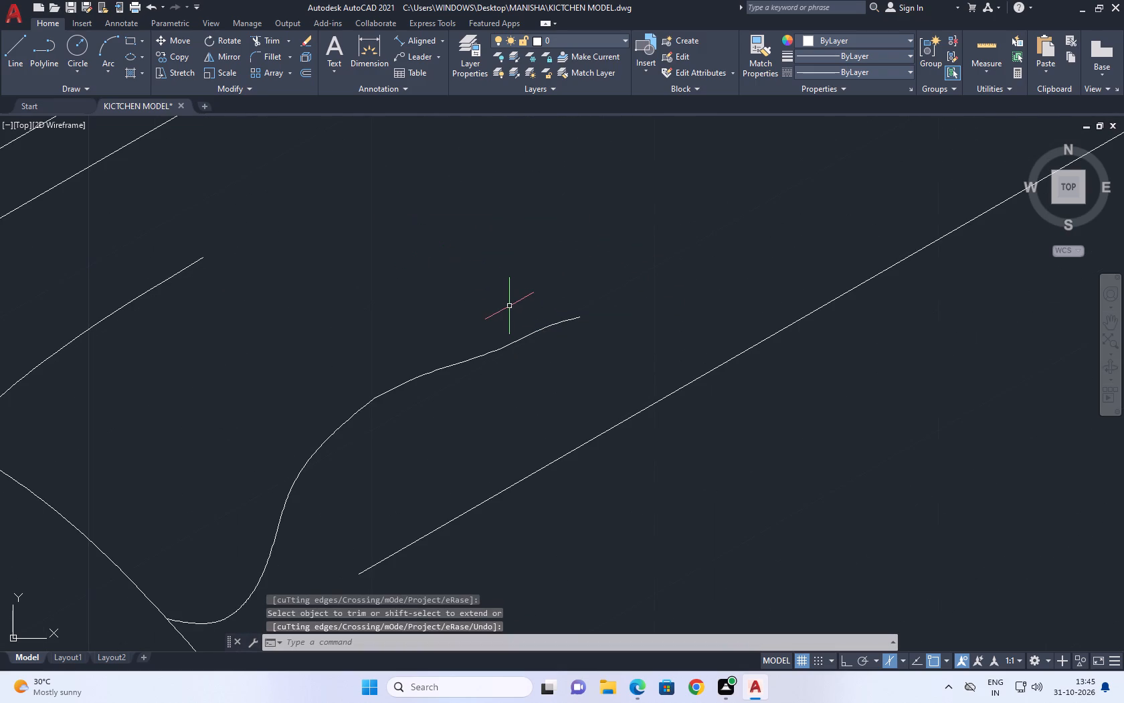
# Draw a short two-point spline steeply downward from the outer end of the gently rising spline.
pyautogui.press('s')
pyautogui.press('p')
pyautogui.press('l')
pyautogui.press('space')
pyautogui.scroll(1, 575, 323)
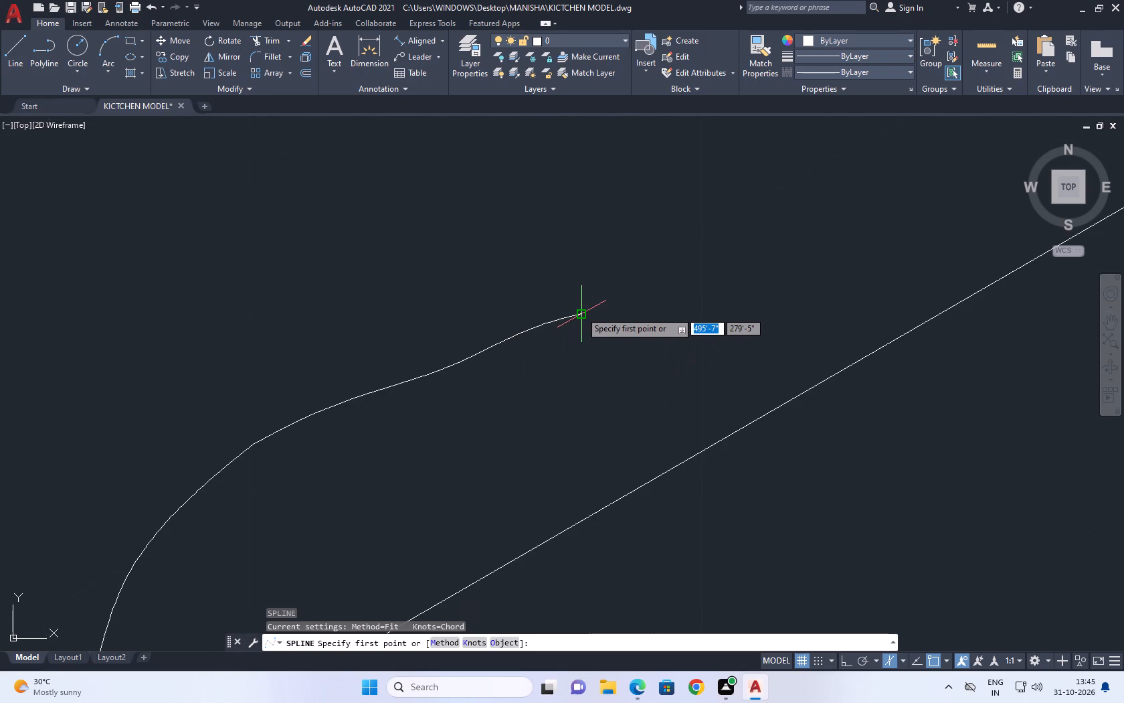
pyautogui.click(581, 311)
pyautogui.click(589, 390)
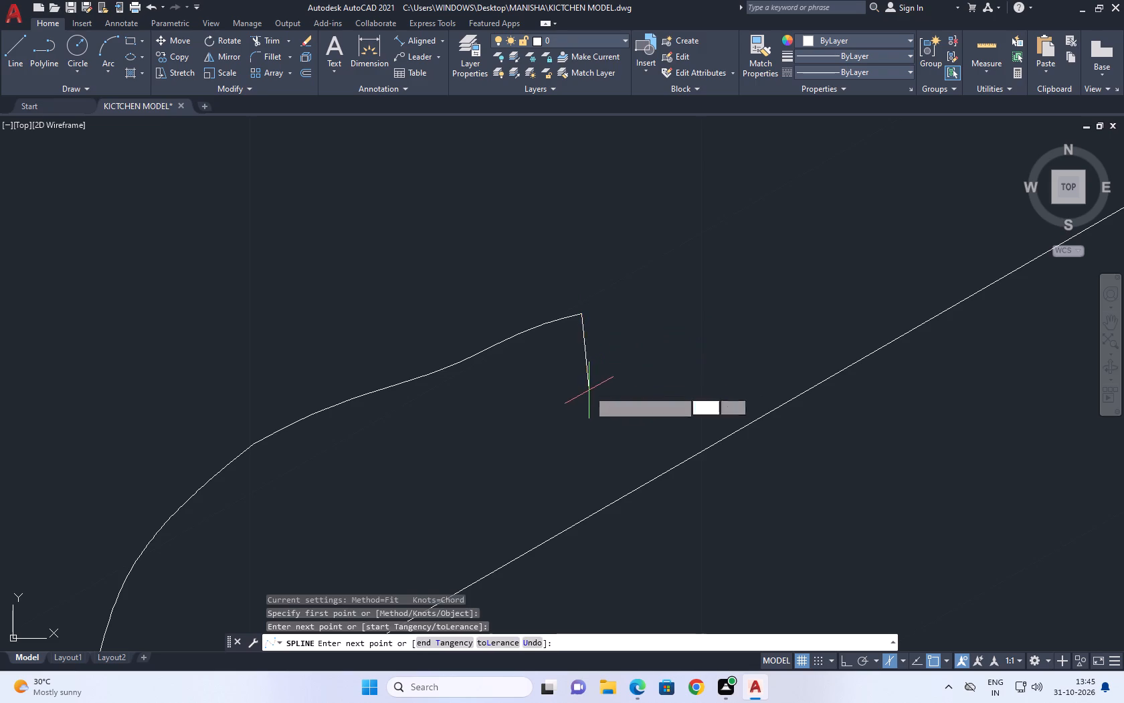
pyautogui.scroll(-1, 571, 403)
pyautogui.moveTo(545, 502); pyautogui.dragTo(620, 301, button='middle')
pyautogui.scroll(-1, 624, 302)
pyautogui.scroll(1, 624, 315)
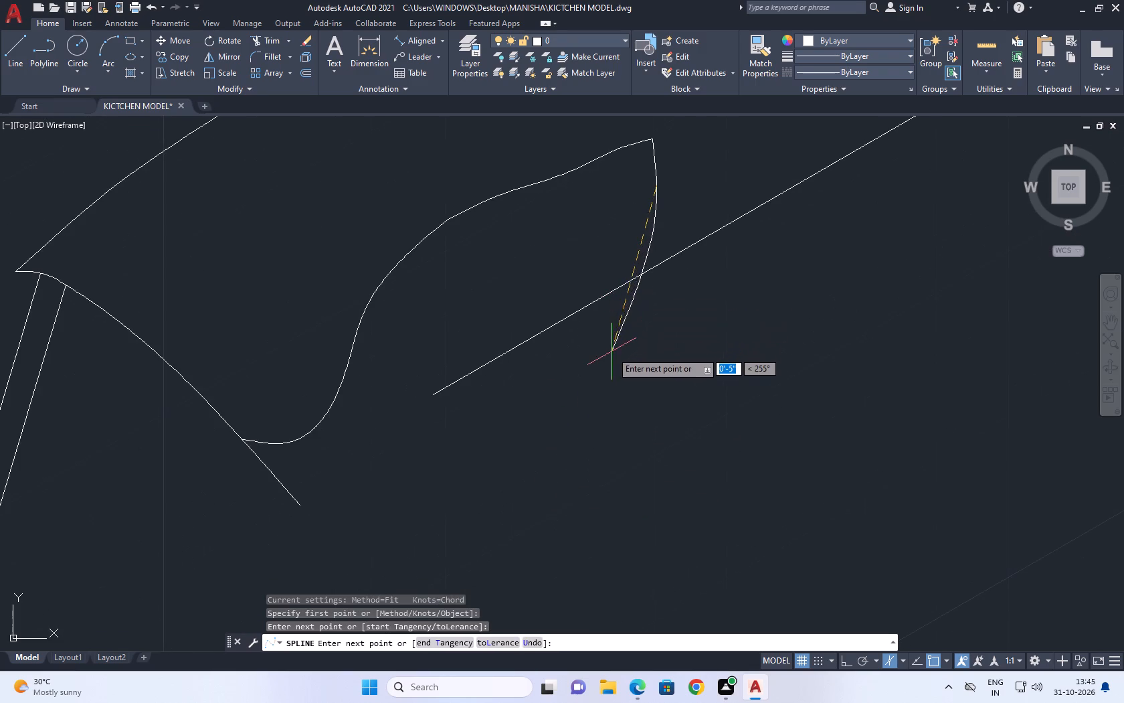
pyautogui.press('space')
# Stretch the short spline's lower end so it drops vertically from the gently rising spline's outer end.
pyautogui.moveTo(628, 215); pyautogui.dragTo(595, 297, button='middle')
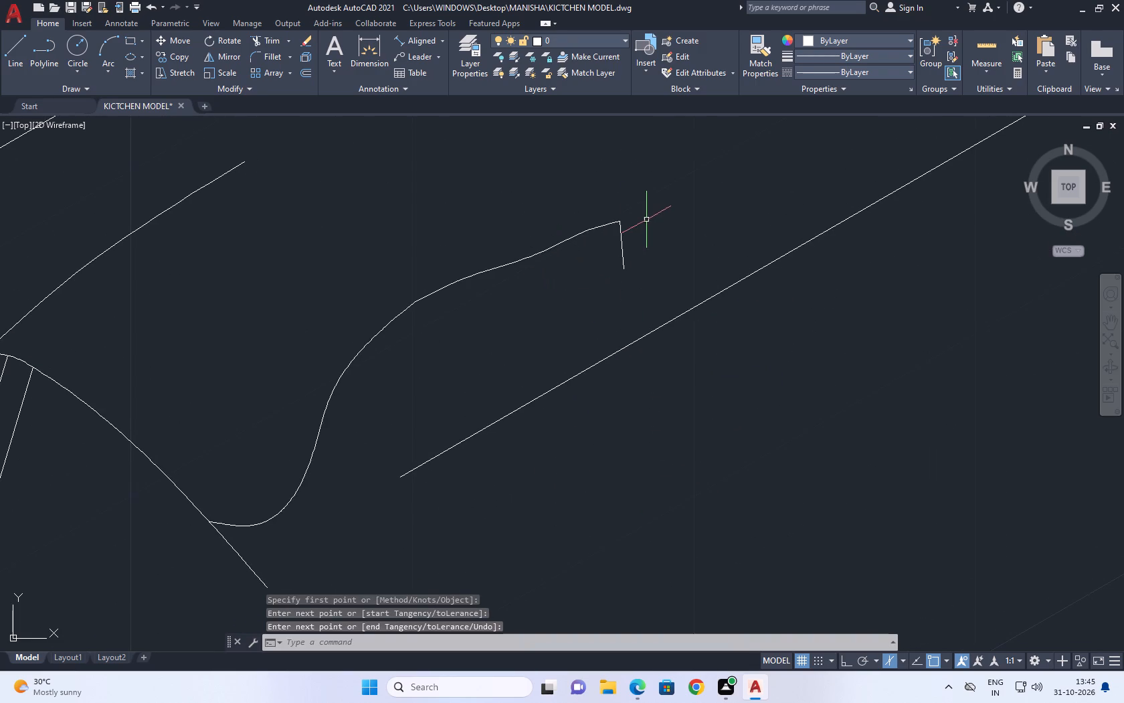
pyautogui.scroll(2, 635, 252)
pyautogui.click(628, 264)
pyautogui.moveTo(568, 289); pyautogui.dragTo(567, 295)
pyautogui.click(607, 293)
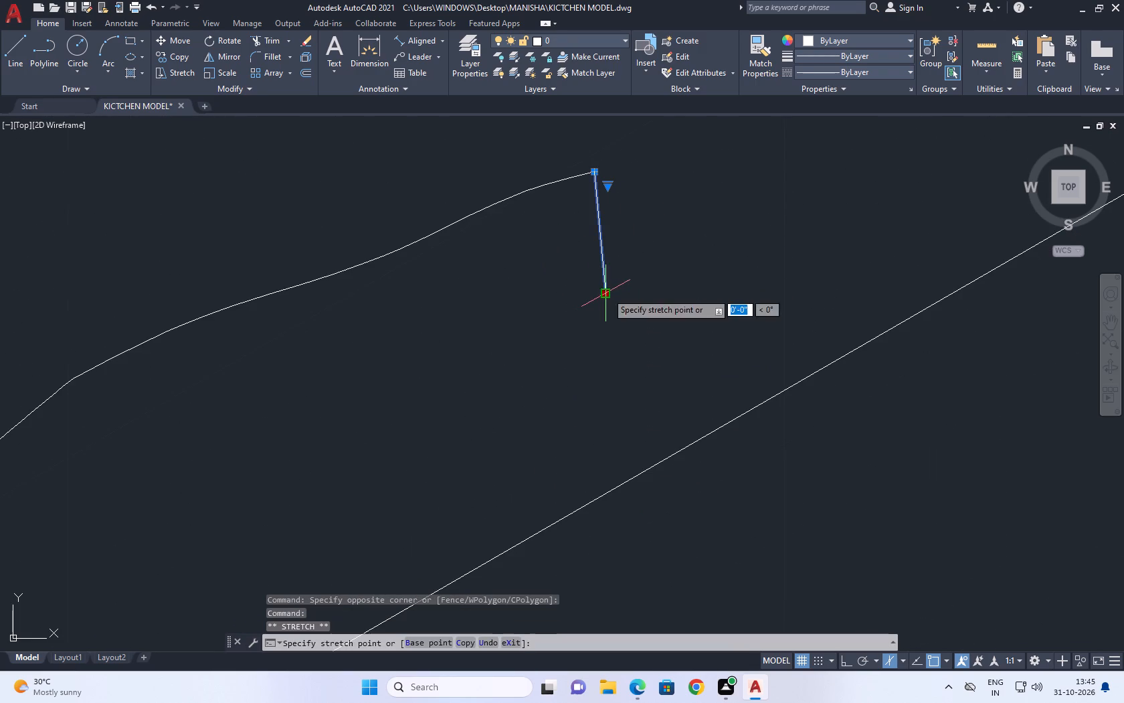
pyautogui.click(590, 411)
pyautogui.scroll(-5, 626, 302)
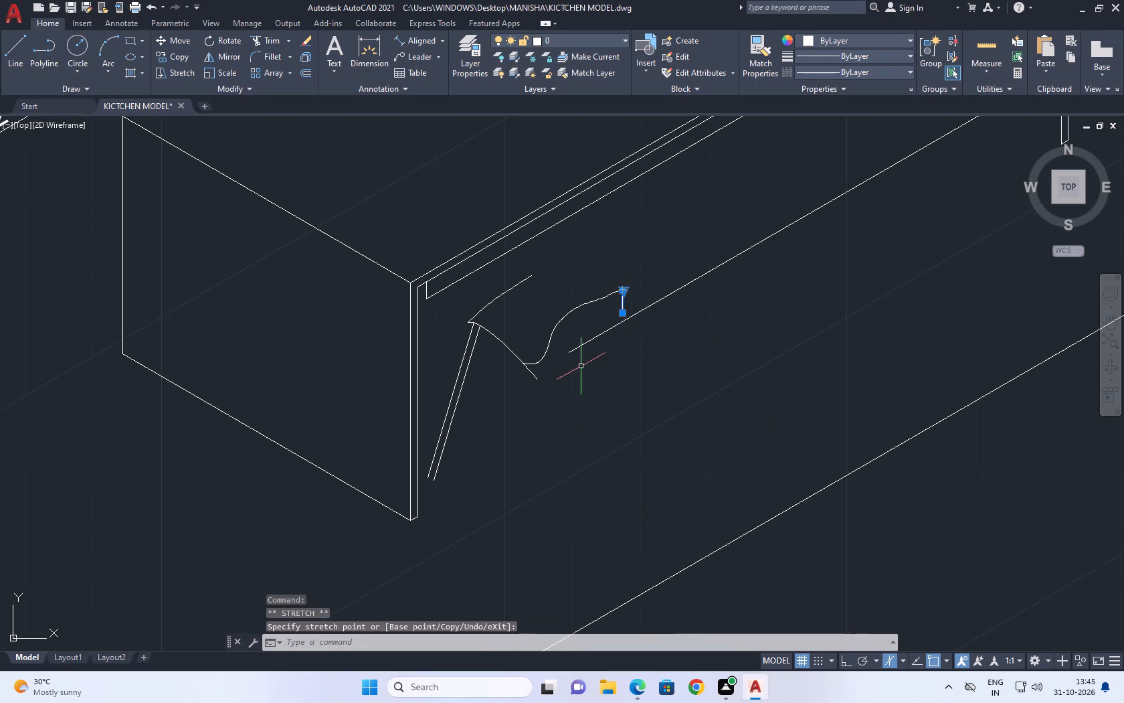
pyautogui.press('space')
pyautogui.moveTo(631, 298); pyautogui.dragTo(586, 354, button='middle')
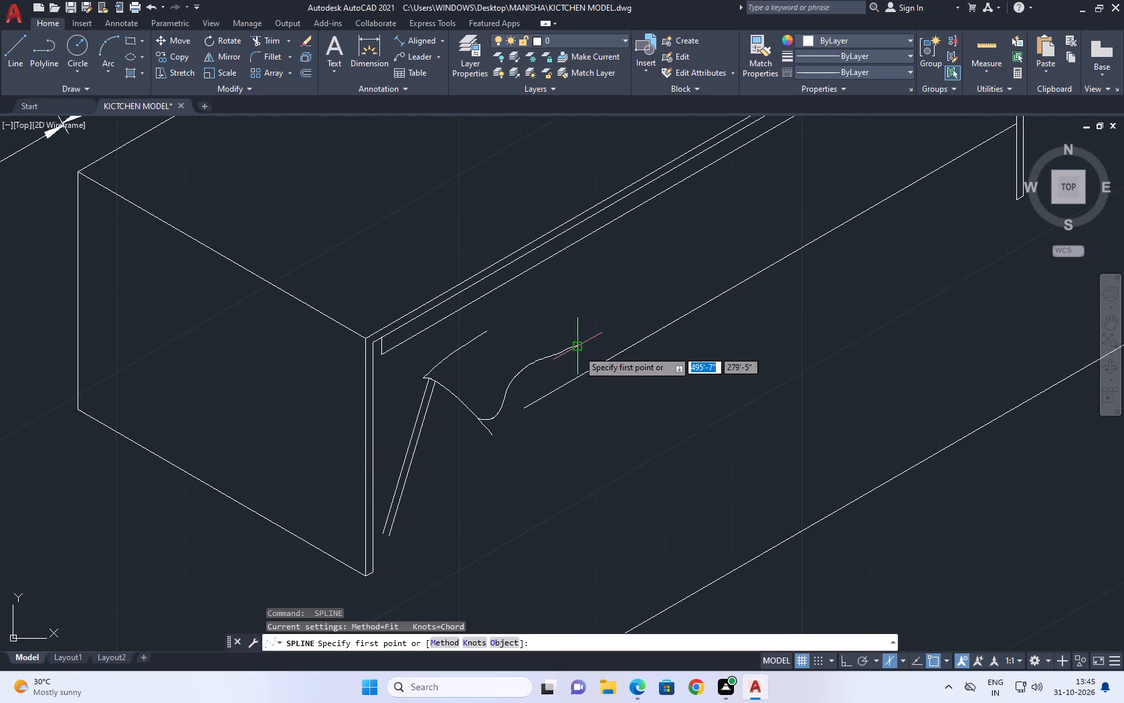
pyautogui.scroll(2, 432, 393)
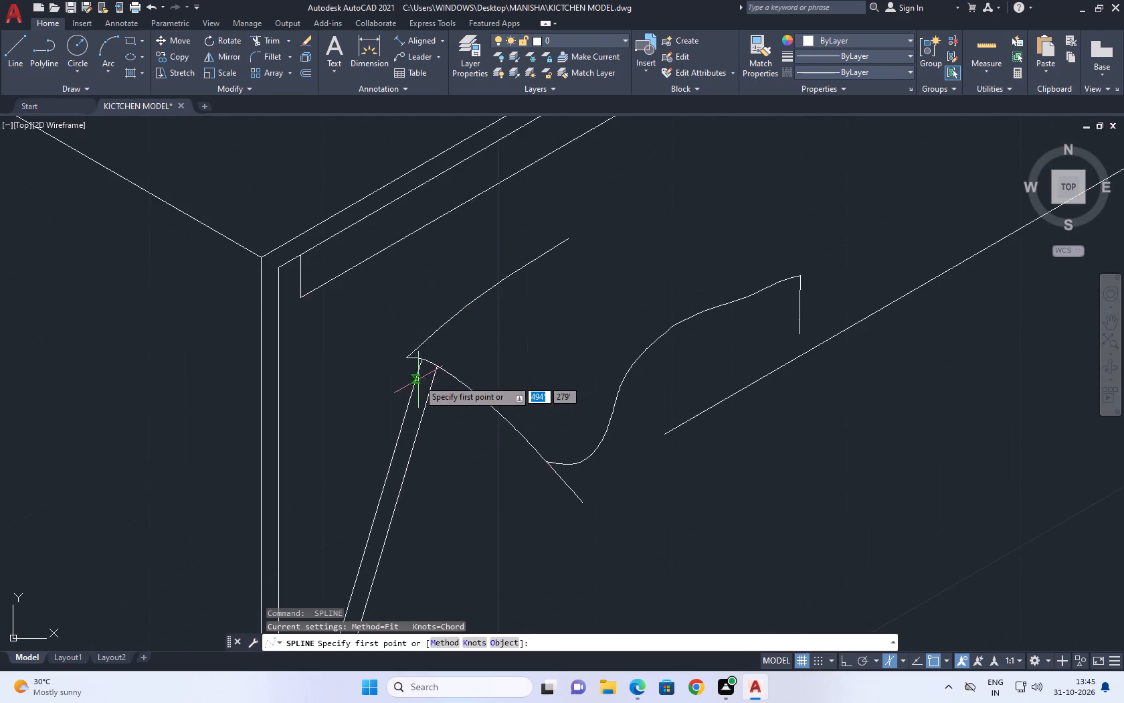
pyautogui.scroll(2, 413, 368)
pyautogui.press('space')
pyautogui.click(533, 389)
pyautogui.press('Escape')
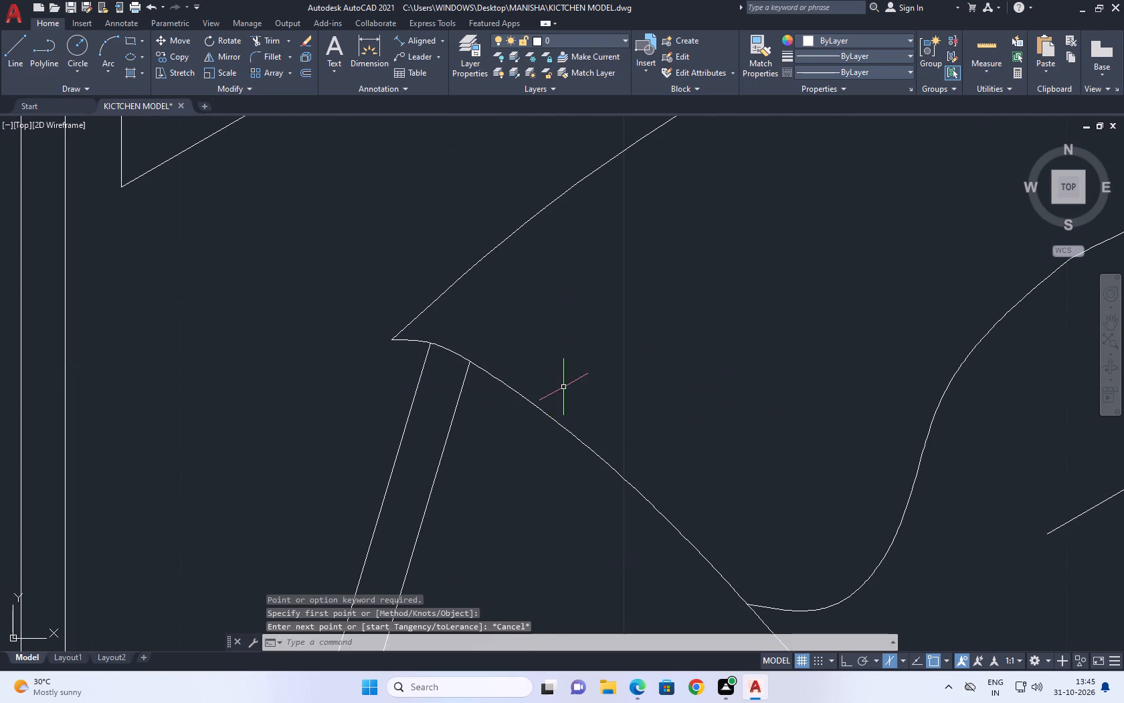
# Copy the descending spline 1" diagonally down and inward to form the seat's lower edge.
pyautogui.moveTo(564, 388); pyautogui.dragTo(548, 389)
pyautogui.moveTo(496, 413); pyautogui.dragTo(492, 422)
pyautogui.middleClick(552, 402)
pyautogui.press('c')
pyautogui.write('O')
pyautogui.press('space')
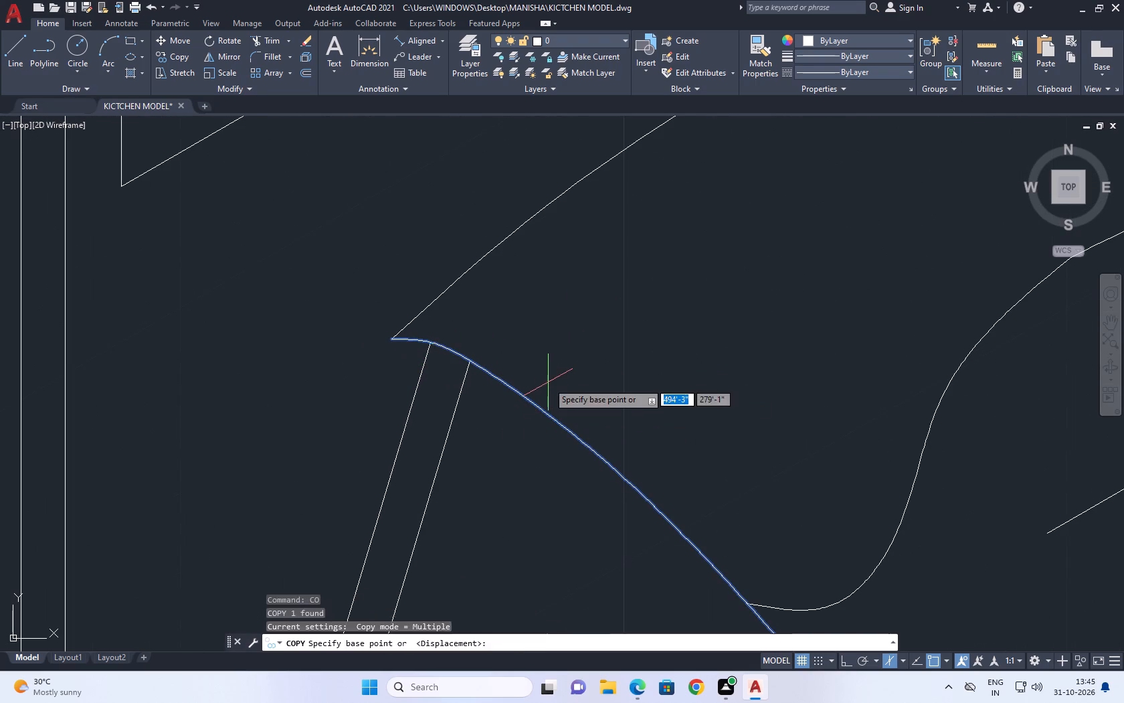
pyautogui.click(548, 383)
pyautogui.write('1')
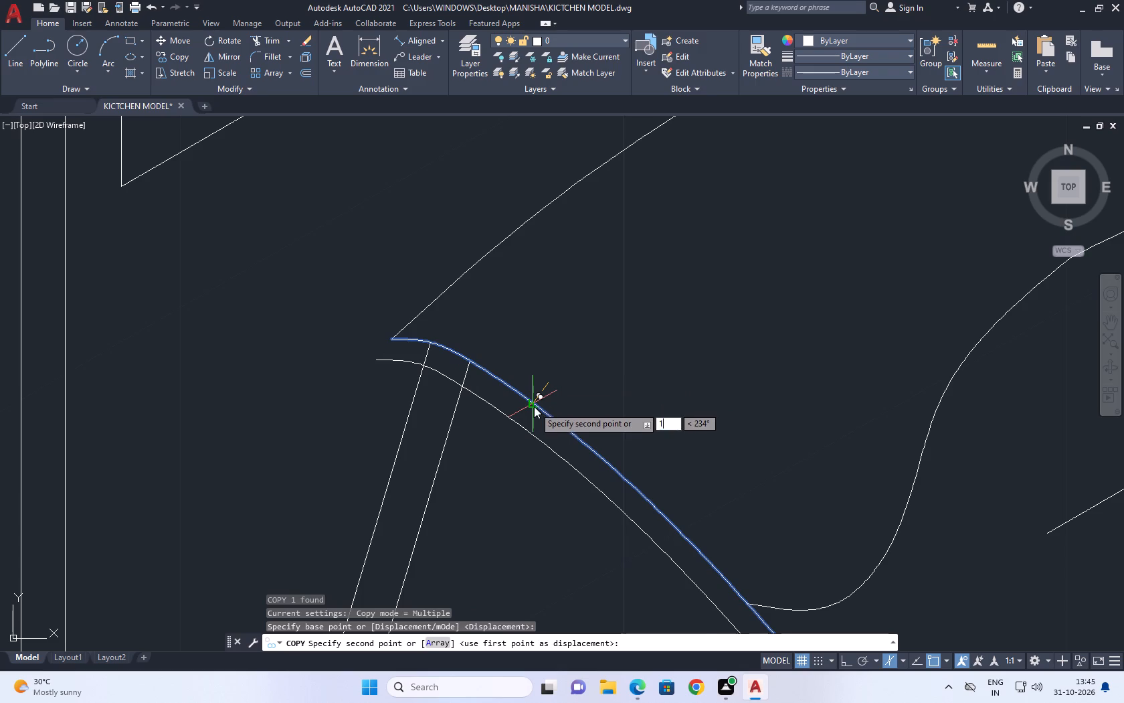
pyautogui.press('space')
pyautogui.press('Escape')
pyautogui.scroll(-1, 525, 352)
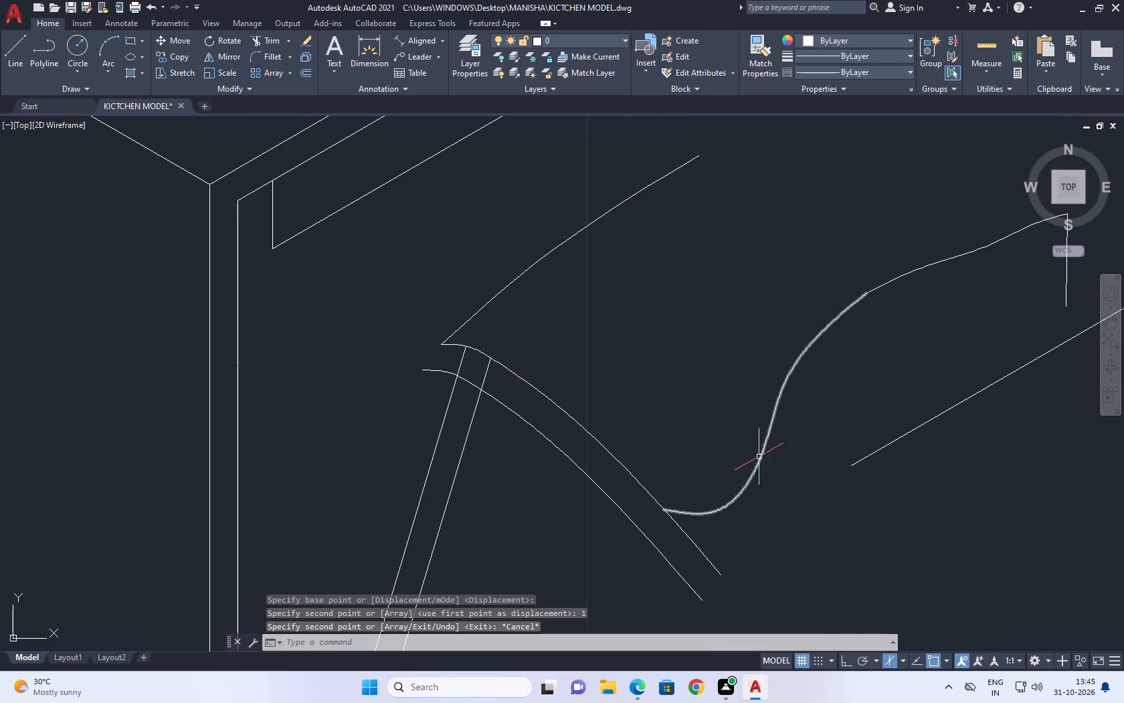
# Copy the S-shaped spline from its start point 1" down along the descending spline.
pyautogui.moveTo(753, 491); pyautogui.dragTo(732, 445)
pyautogui.click(693, 386)
pyautogui.moveTo(793, 460); pyautogui.dragTo(539, 288, button='middle')
pyautogui.press('c')
pyautogui.press('o')
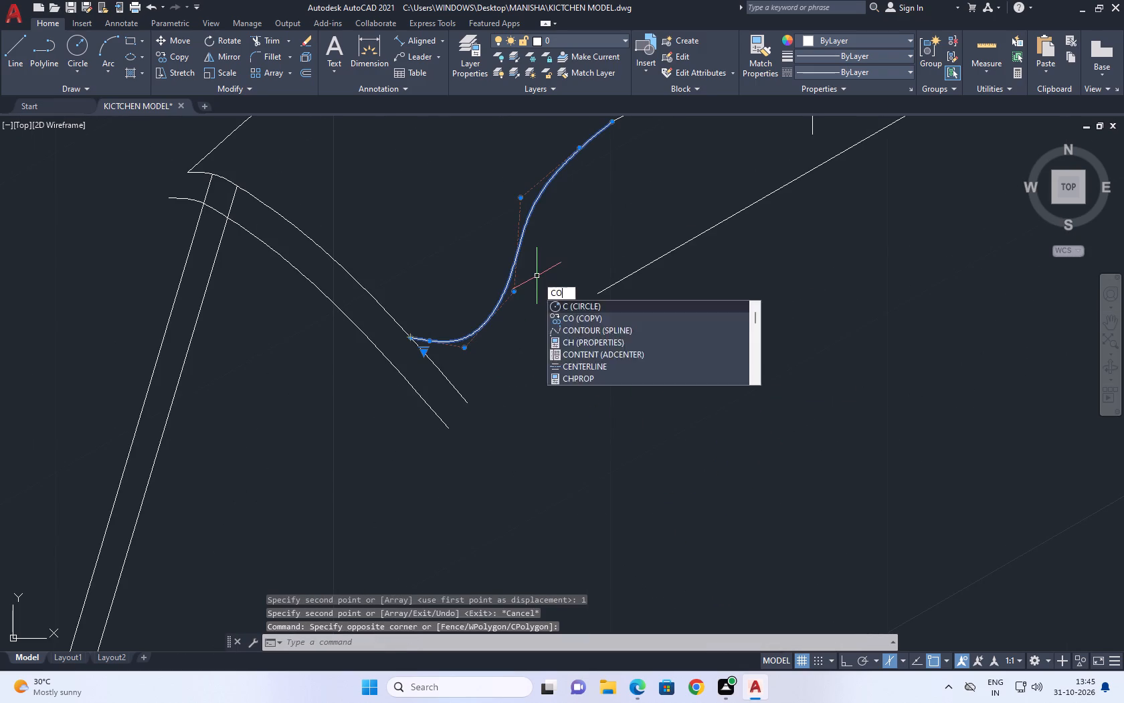
pyautogui.press('space')
pyautogui.click(411, 338)
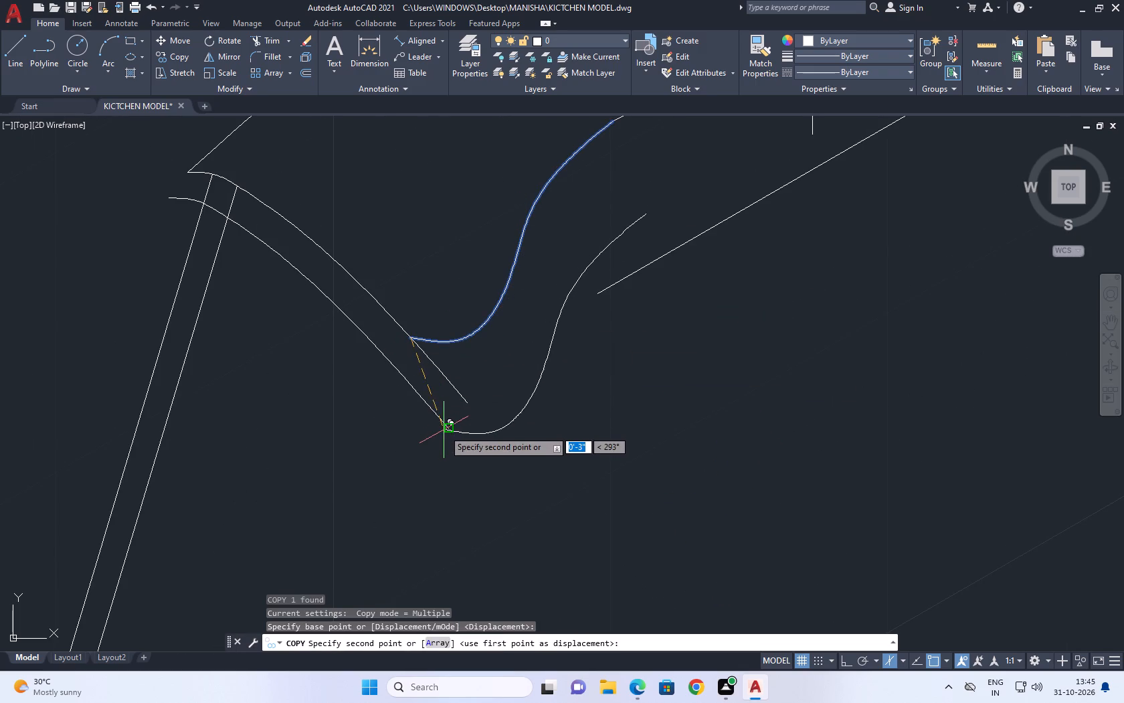
pyautogui.scroll(-2, 481, 383)
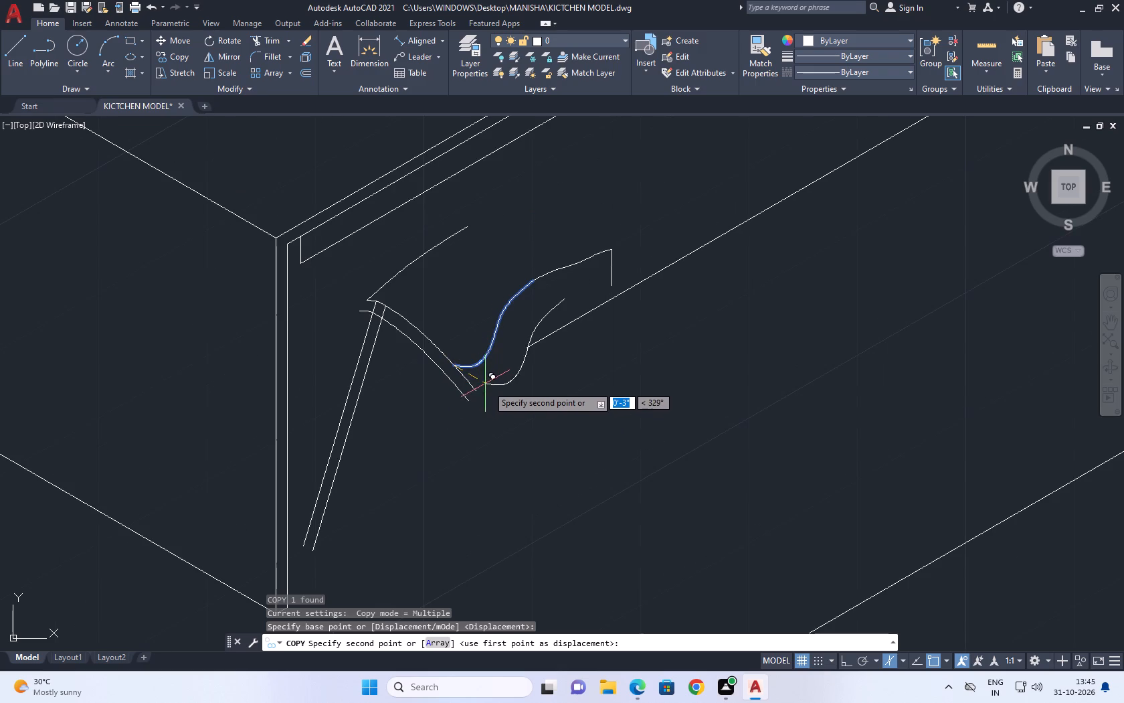
pyautogui.scroll(2, 474, 382)
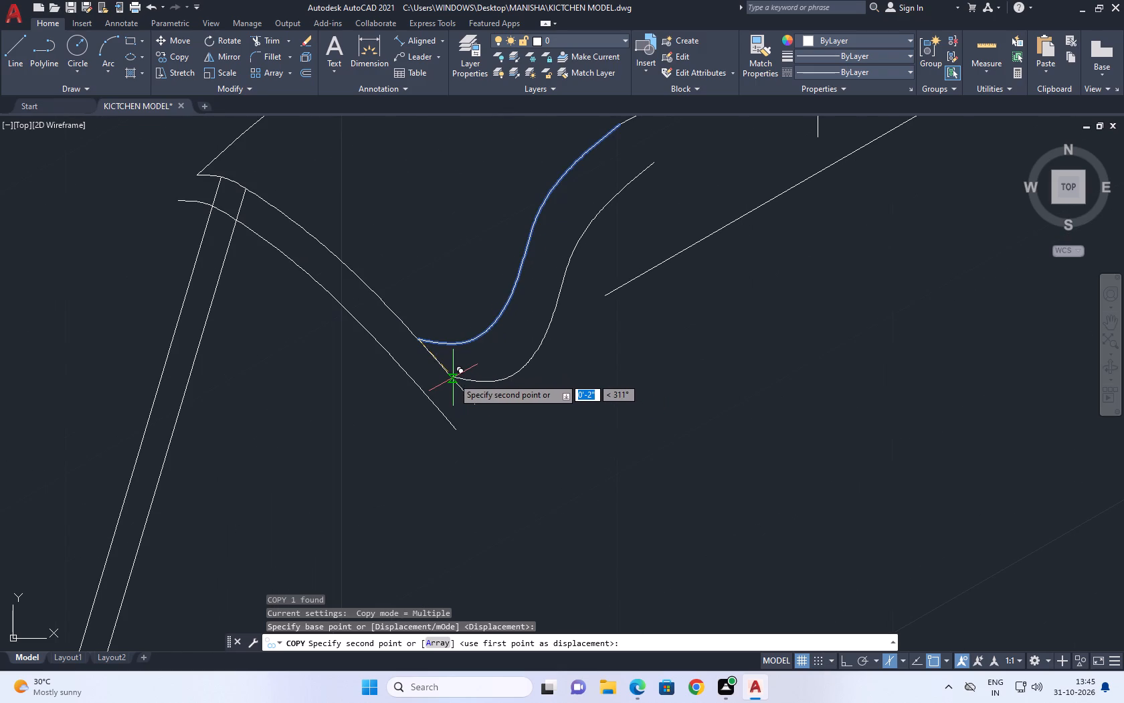
pyautogui.write('1')
pyautogui.press('space')
pyautogui.press('Escape')
pyautogui.moveTo(442, 358); pyautogui.dragTo(458, 414, button='middle')
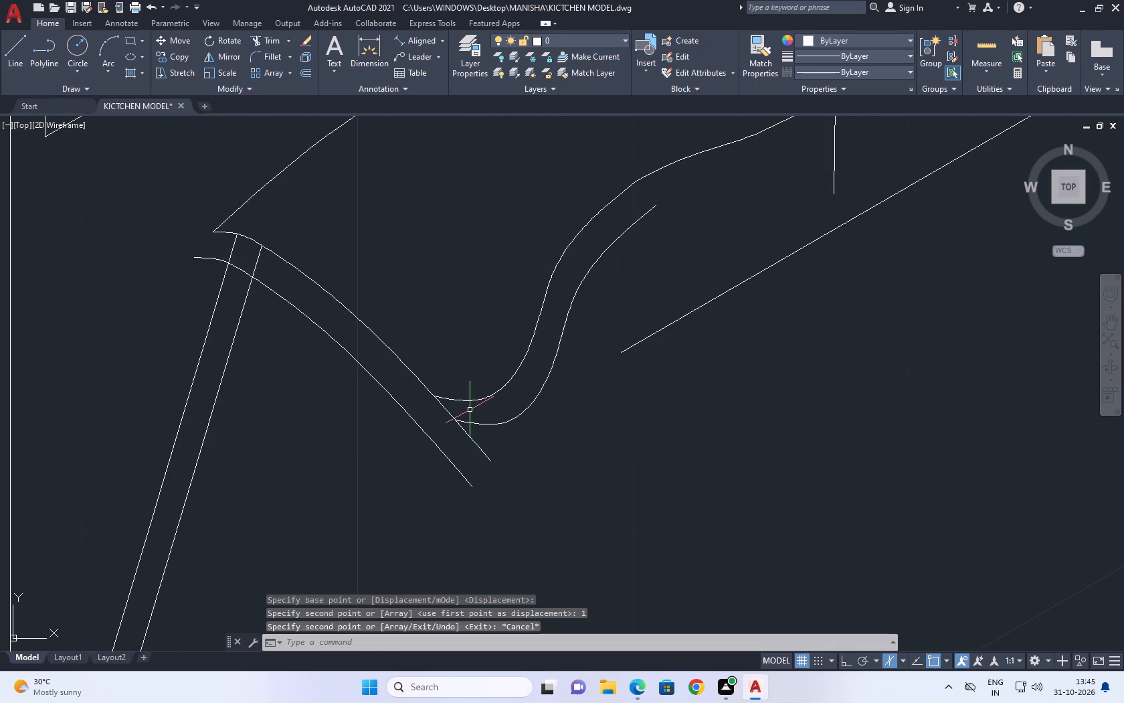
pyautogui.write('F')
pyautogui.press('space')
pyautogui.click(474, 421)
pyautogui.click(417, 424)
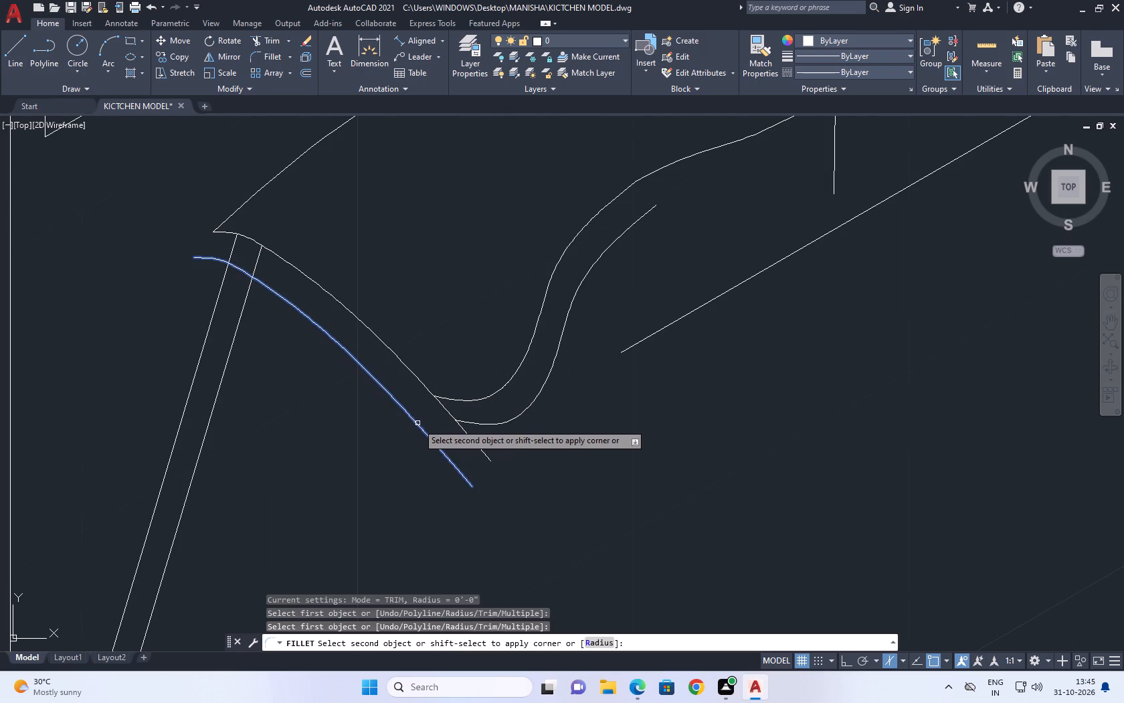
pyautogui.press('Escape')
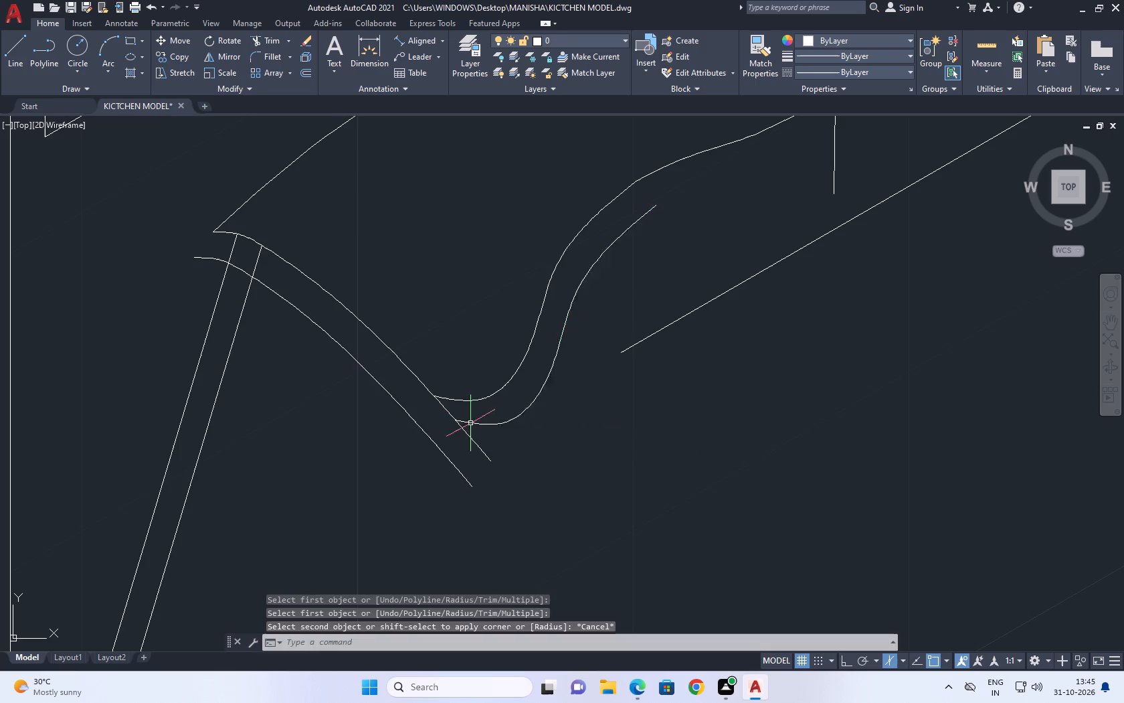
# Fillet the two copied splines together at radius 0, and likewise the original descending spline with the original S-shaped spline.
pyautogui.press('space')
pyautogui.click(474, 422)
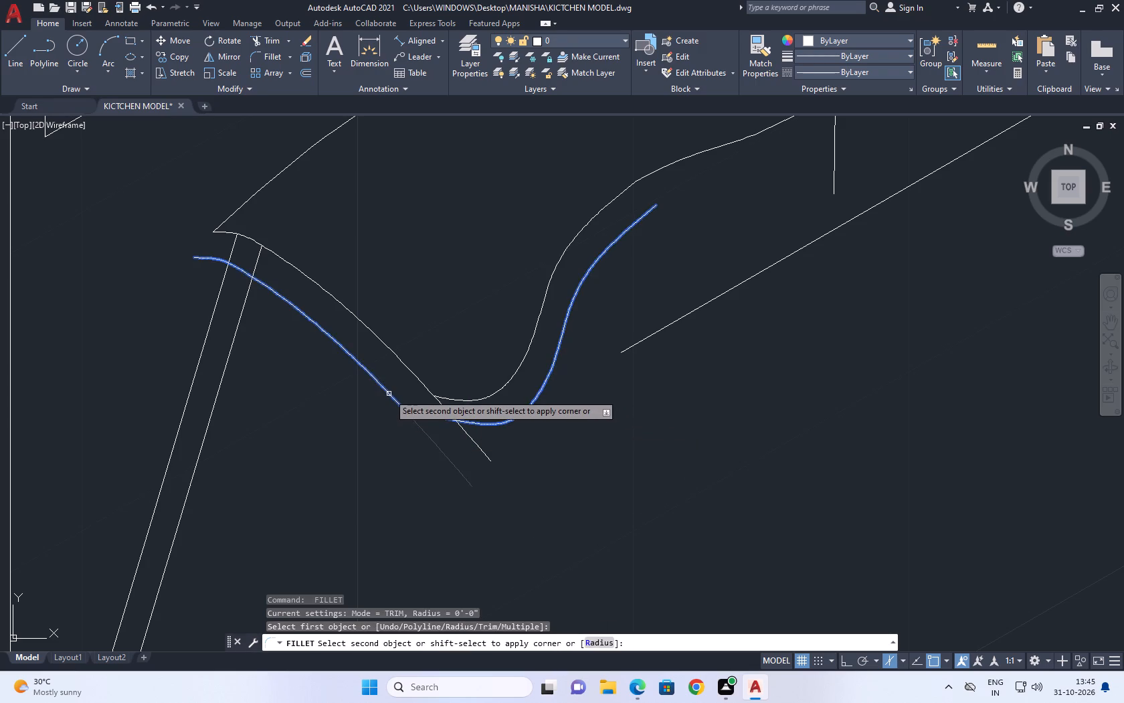
pyautogui.click(388, 393)
pyautogui.press('space')
pyautogui.click(474, 400)
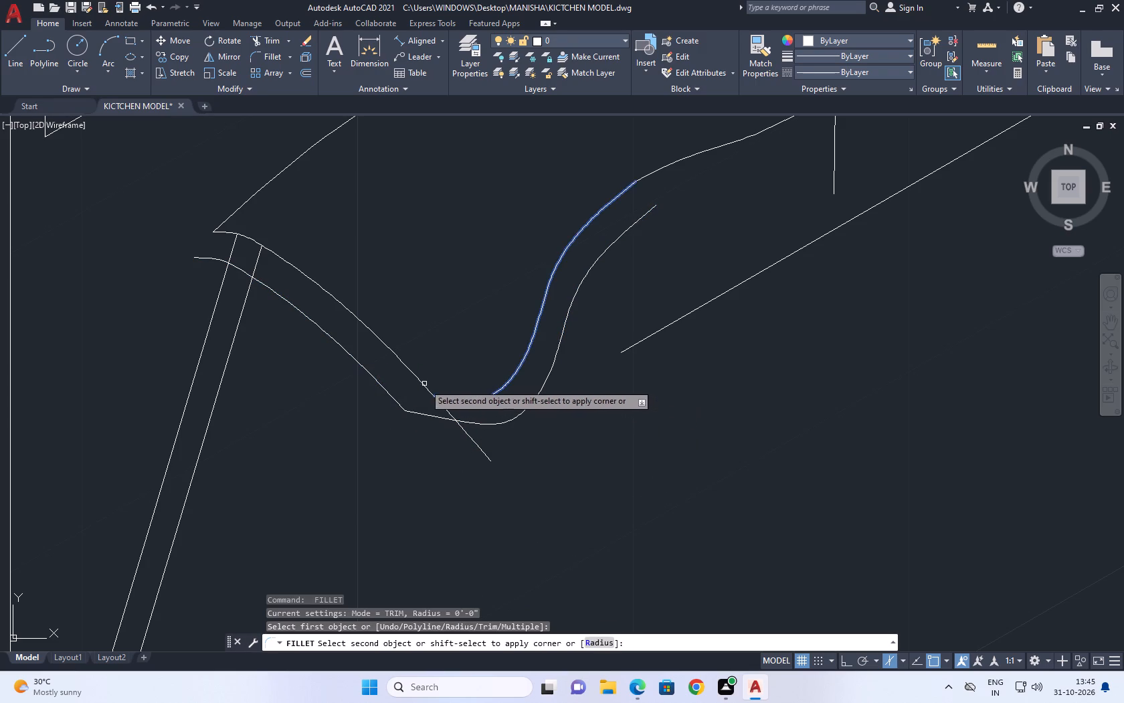
pyautogui.click(421, 383)
pyautogui.scroll(-3, 492, 390)
pyautogui.moveTo(557, 365); pyautogui.dragTo(535, 386, button='middle')
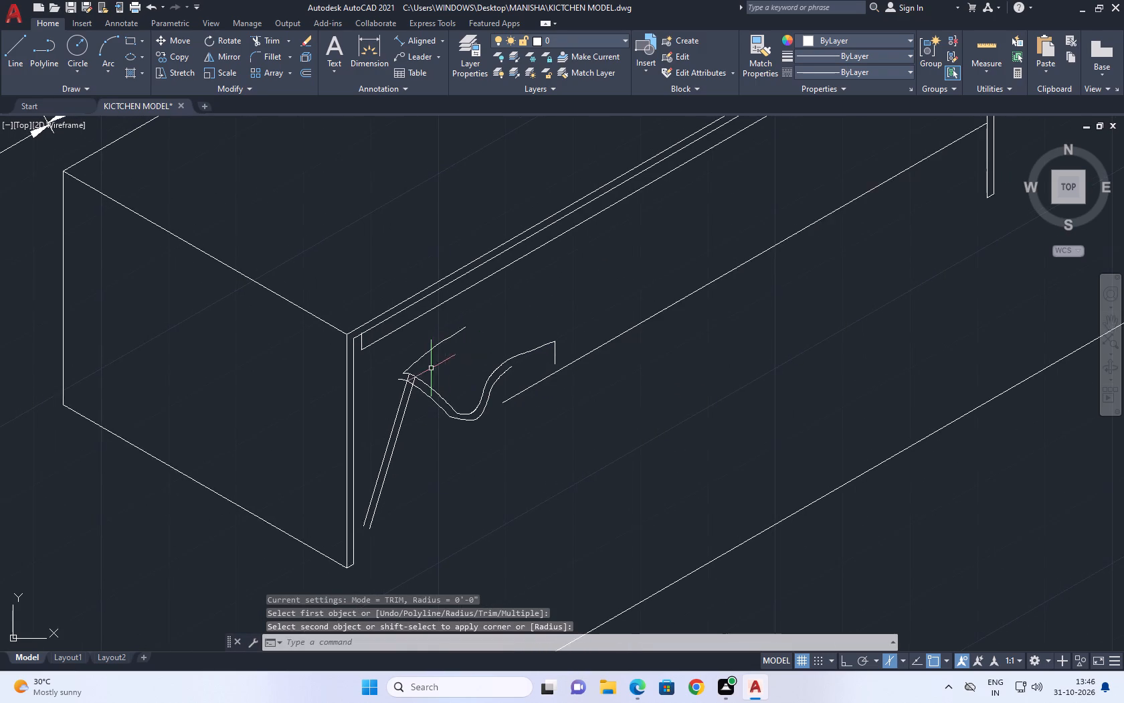
# Fillet the seat's upper back-edge spline and the lower descending spline together at radius 0.
pyautogui.scroll(2, 416, 371)
pyautogui.moveTo(413, 386); pyautogui.dragTo(426, 380, button='middle')
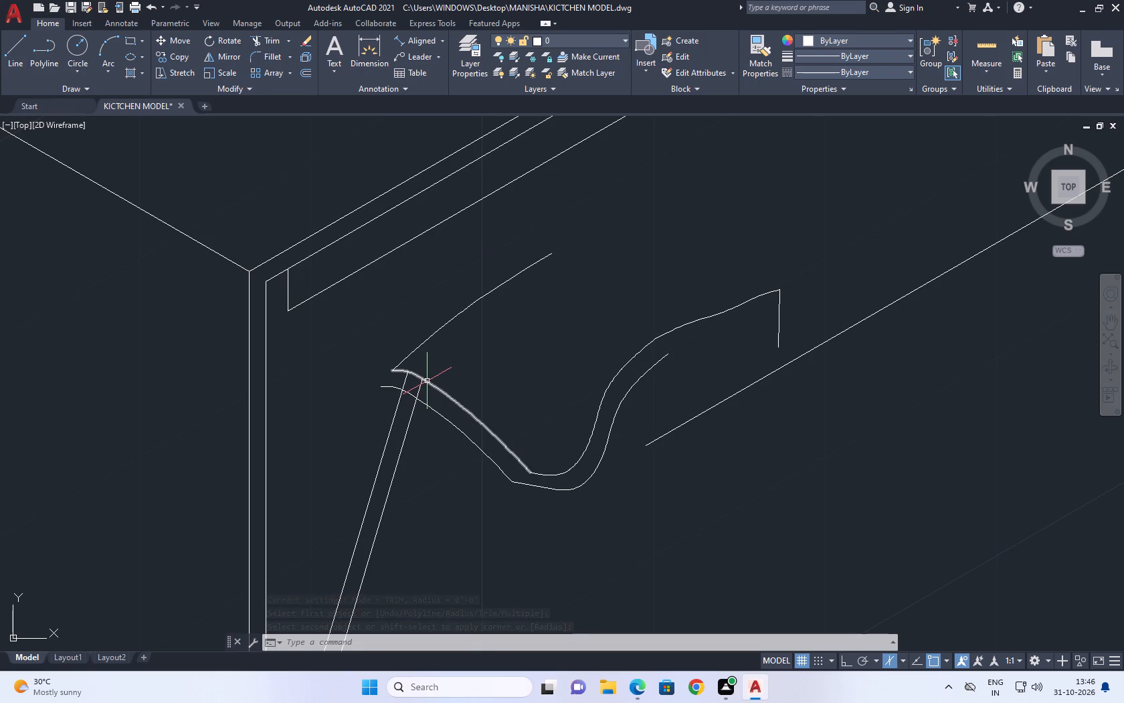
pyautogui.press('f')
pyautogui.press('space')
pyautogui.click(407, 354)
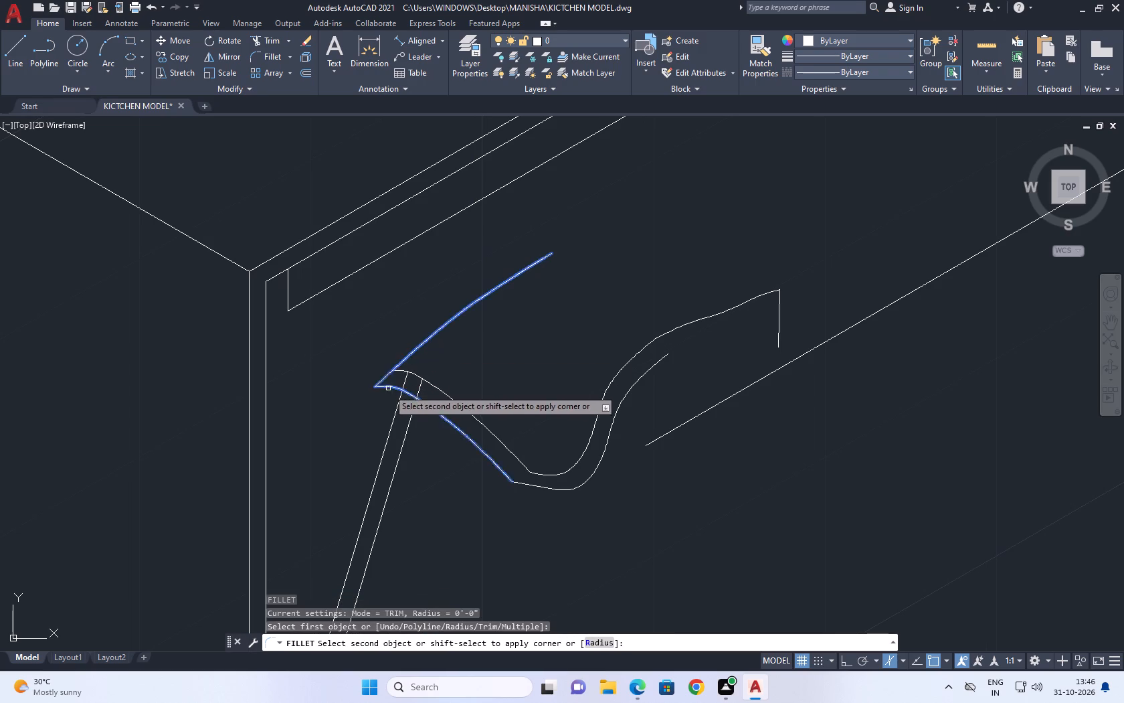
pyautogui.click(389, 388)
pyautogui.moveTo(407, 332); pyautogui.dragTo(415, 364, button='middle')
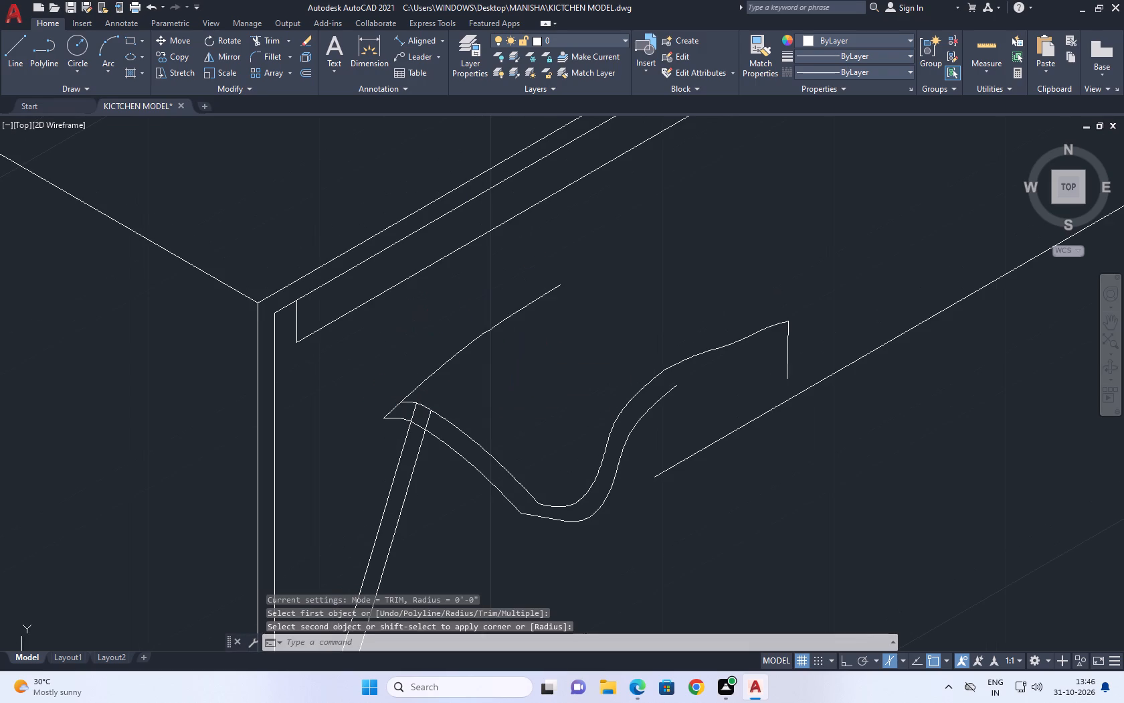
# Trim the two slanted leg lines where they cross between the seat's upper and lower edge splines.
pyautogui.press('t')
pyautogui.press('r')
pyautogui.press('space')
pyautogui.scroll(2, 439, 425)
pyautogui.moveTo(436, 427); pyautogui.dragTo(430, 425)
pyautogui.click(357, 388)
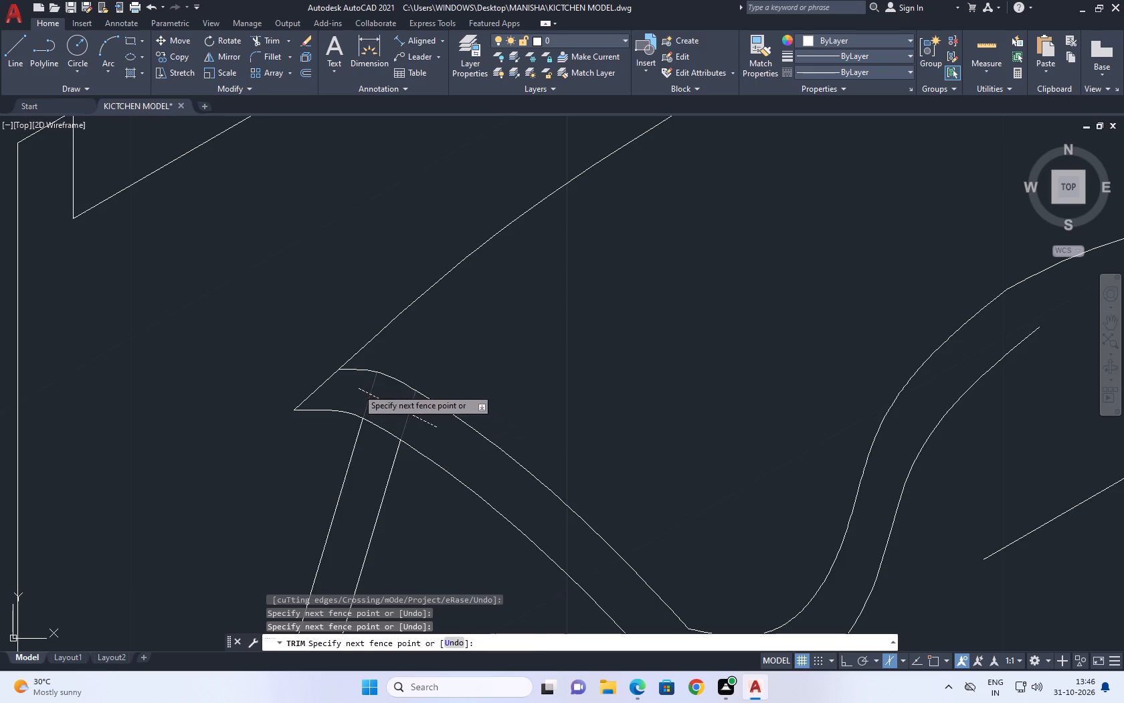
pyautogui.press('space')
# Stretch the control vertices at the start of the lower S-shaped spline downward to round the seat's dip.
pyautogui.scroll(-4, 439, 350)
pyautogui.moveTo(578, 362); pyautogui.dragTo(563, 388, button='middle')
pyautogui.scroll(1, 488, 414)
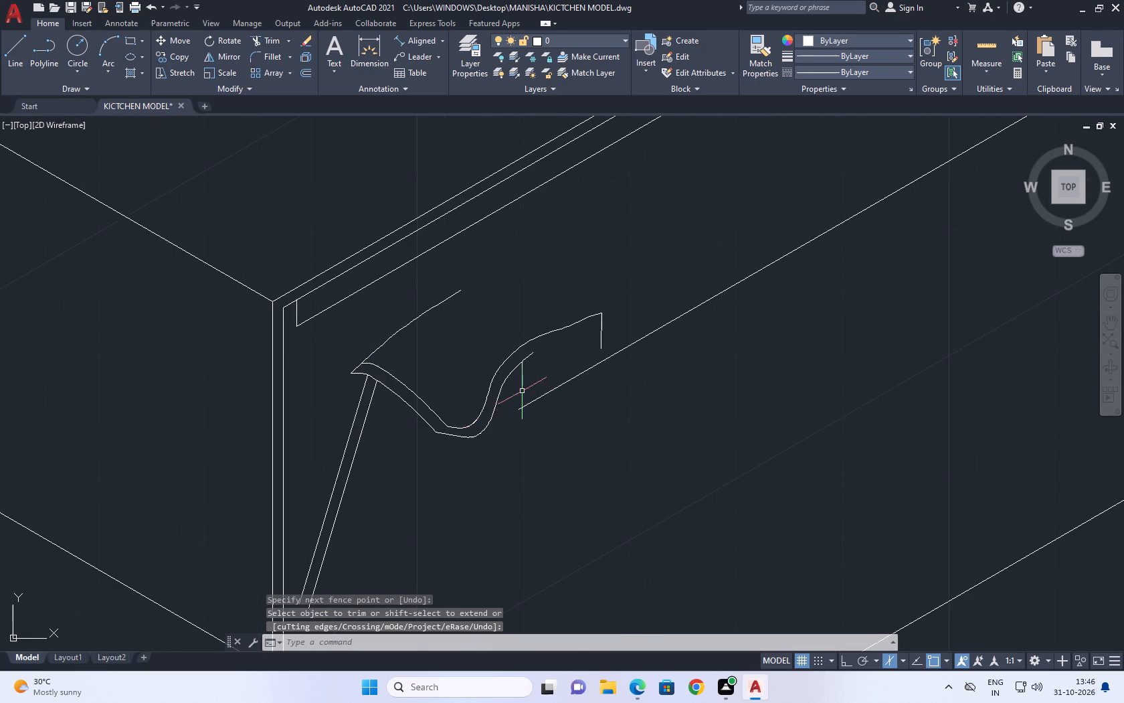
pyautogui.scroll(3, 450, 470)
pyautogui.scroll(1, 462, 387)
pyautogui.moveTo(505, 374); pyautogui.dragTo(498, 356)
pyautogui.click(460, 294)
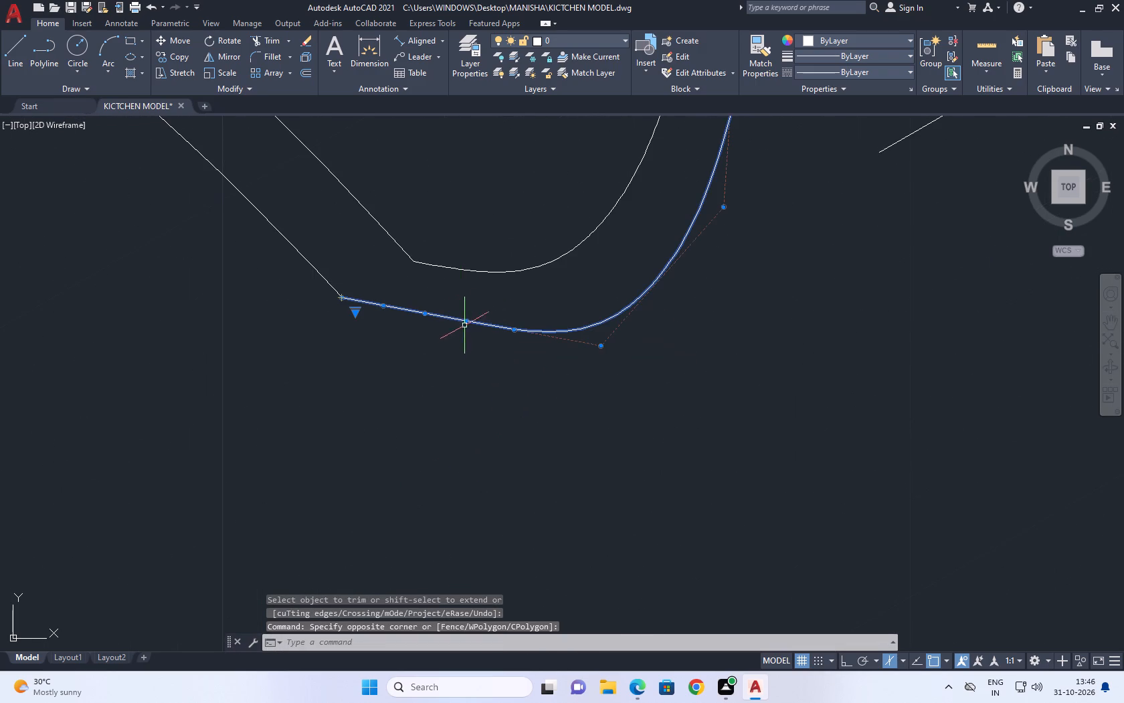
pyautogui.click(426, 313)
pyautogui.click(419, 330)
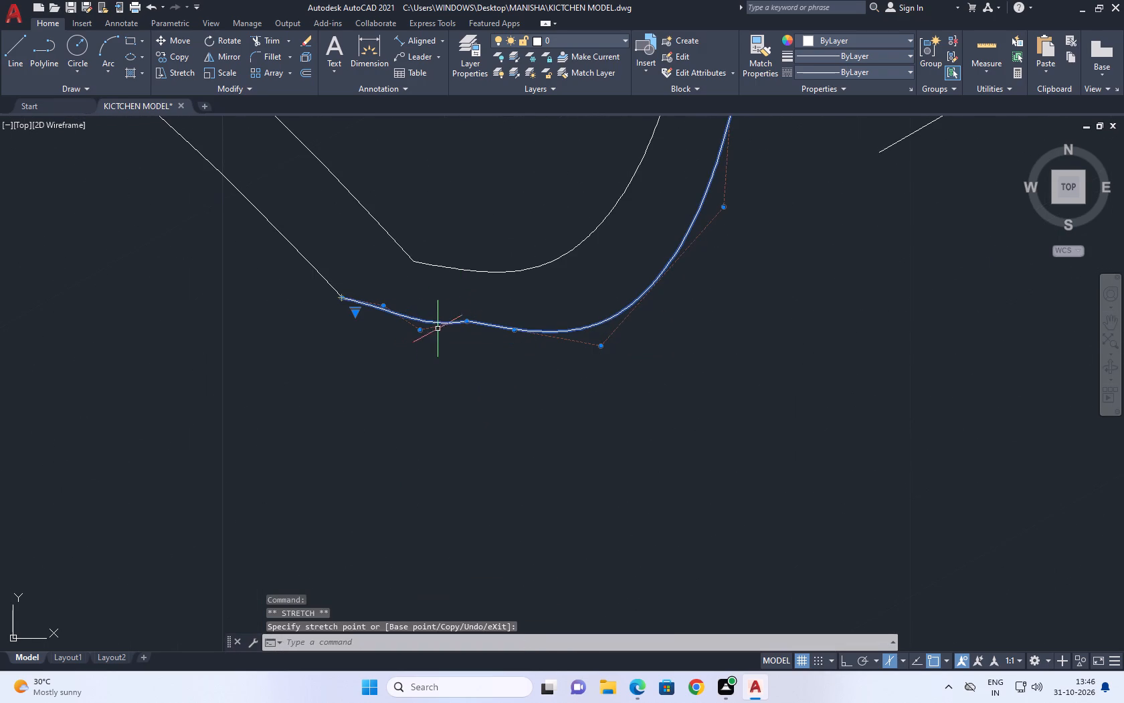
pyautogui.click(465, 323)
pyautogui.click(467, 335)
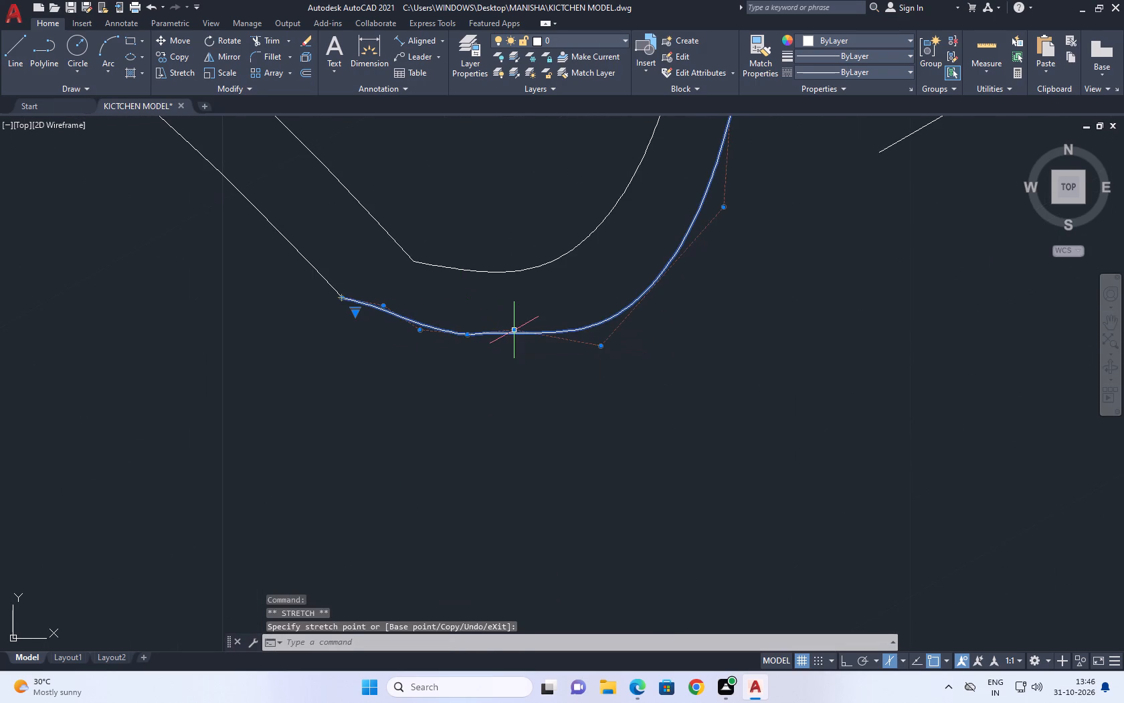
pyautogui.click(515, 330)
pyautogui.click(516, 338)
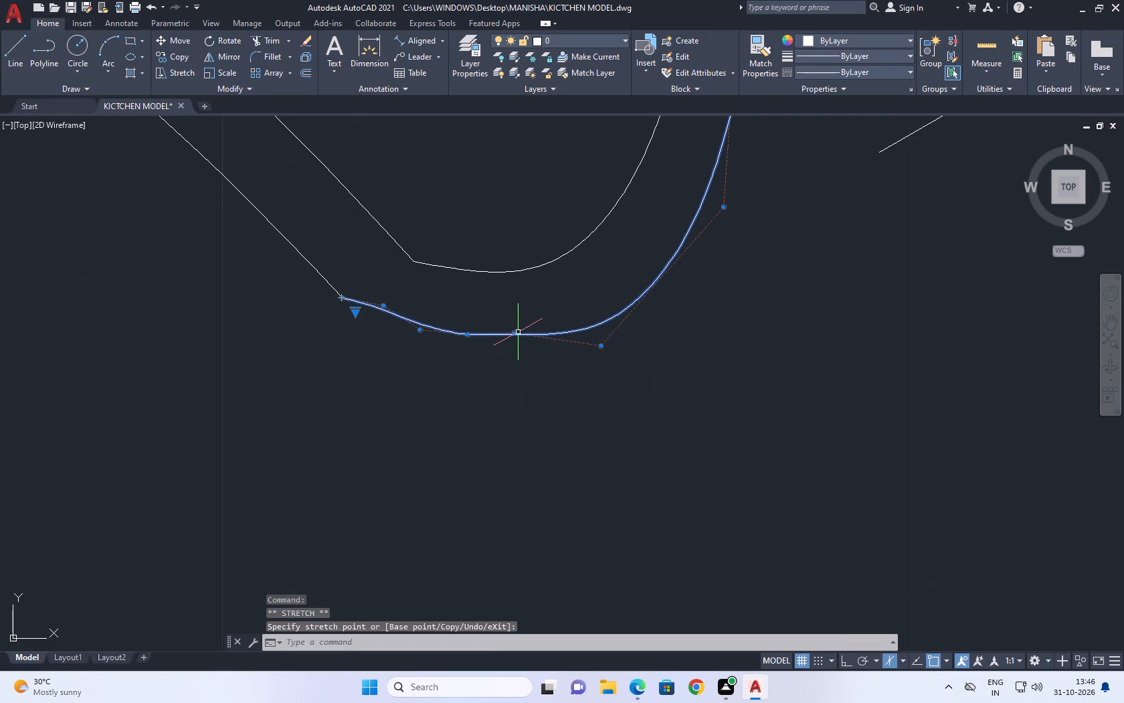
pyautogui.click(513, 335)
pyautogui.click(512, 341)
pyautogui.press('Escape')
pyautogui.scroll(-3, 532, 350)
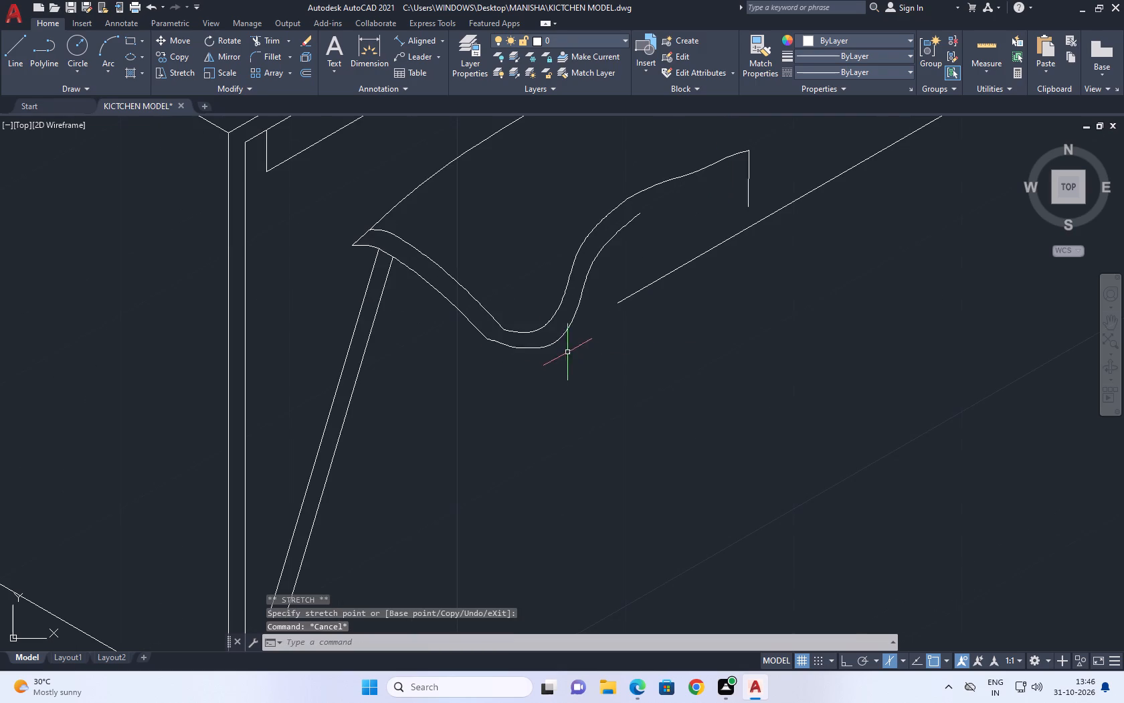
# Stretch the upper S-shaped spline's control vertex near its outer end up and outward for a fuller bend.
pyautogui.moveTo(670, 151); pyautogui.dragTo(595, 283, button='middle')
pyautogui.moveTo(614, 321); pyautogui.dragTo(565, 293, button='middle')
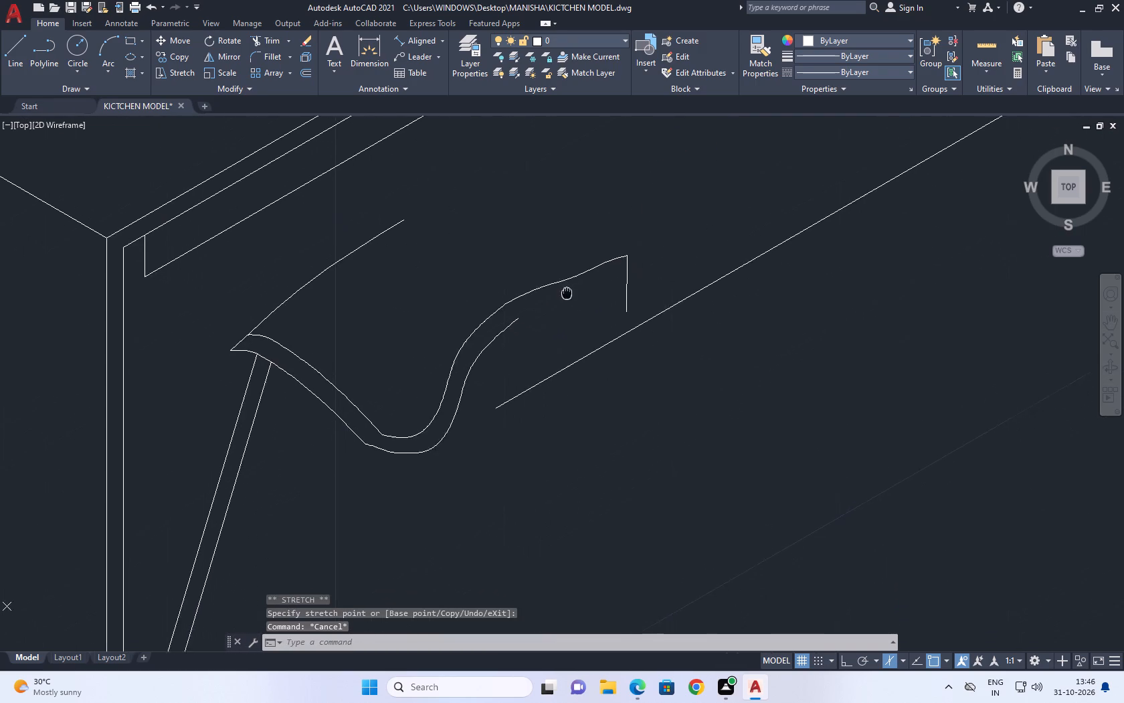
pyautogui.moveTo(565, 293); pyautogui.dragTo(546, 269, button='middle')
pyautogui.scroll(2, 473, 301)
pyautogui.moveTo(472, 300); pyautogui.dragTo(471, 295)
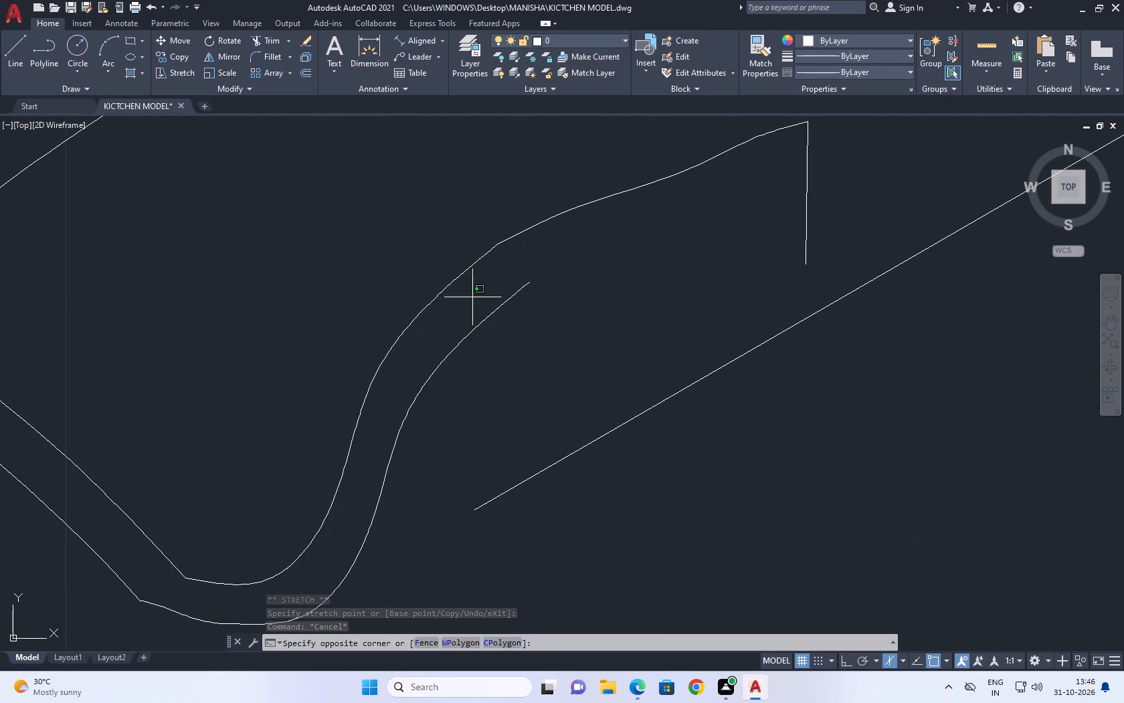
pyautogui.moveTo(471, 295); pyautogui.dragTo(450, 262)
pyautogui.click(435, 232)
pyautogui.click(446, 284)
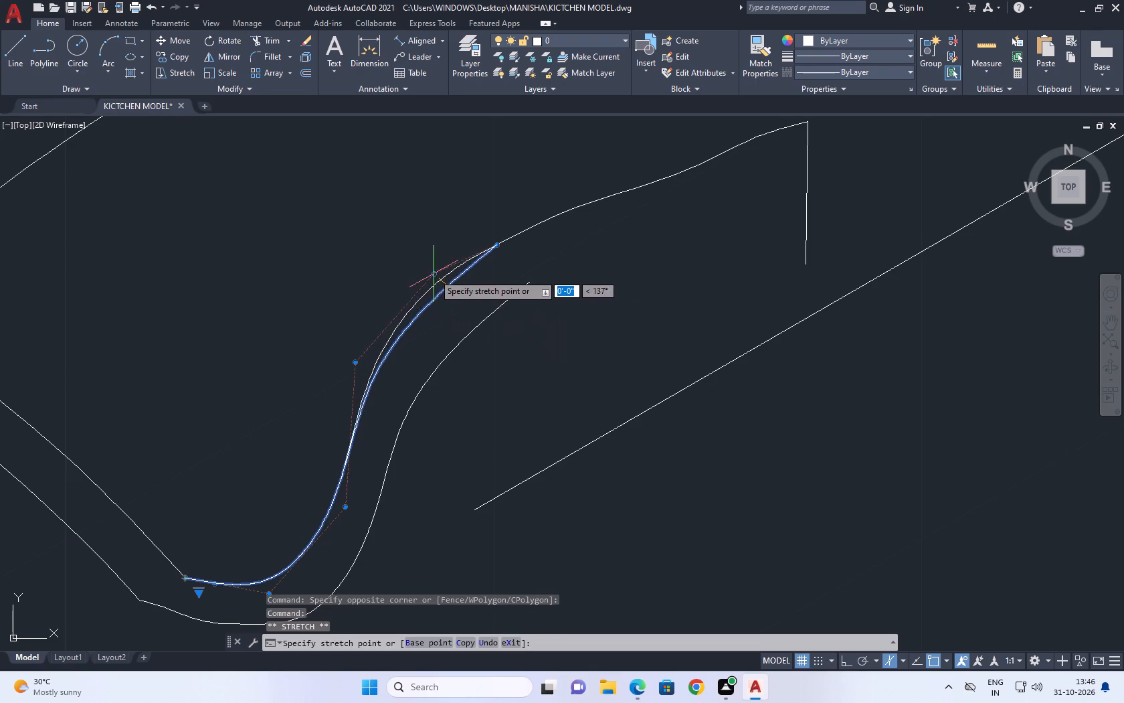
pyautogui.click(401, 269)
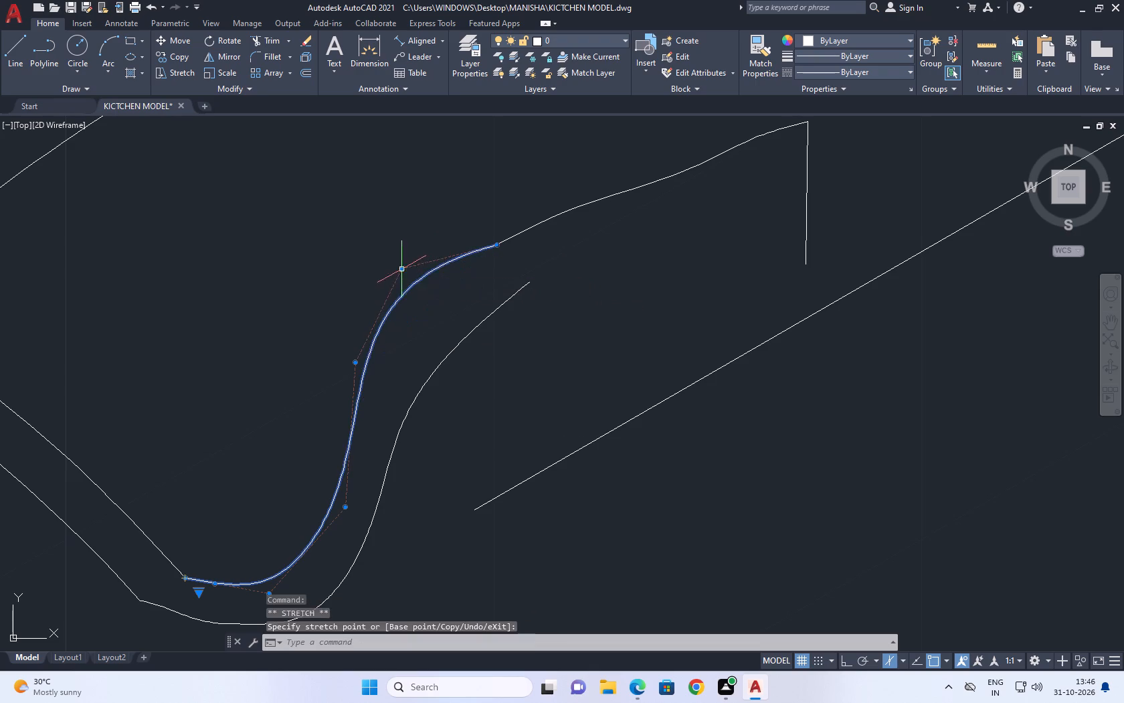
pyautogui.scroll(-2, 528, 246)
pyautogui.press('Escape')
# Stretch the shared endpoint of the upper S-shaped and rising splines slightly upward to smooth their junction.
pyautogui.scroll(2, 537, 243)
pyautogui.moveTo(598, 257); pyautogui.dragTo(519, 210)
pyautogui.click(508, 186)
pyautogui.scroll(2, 438, 246)
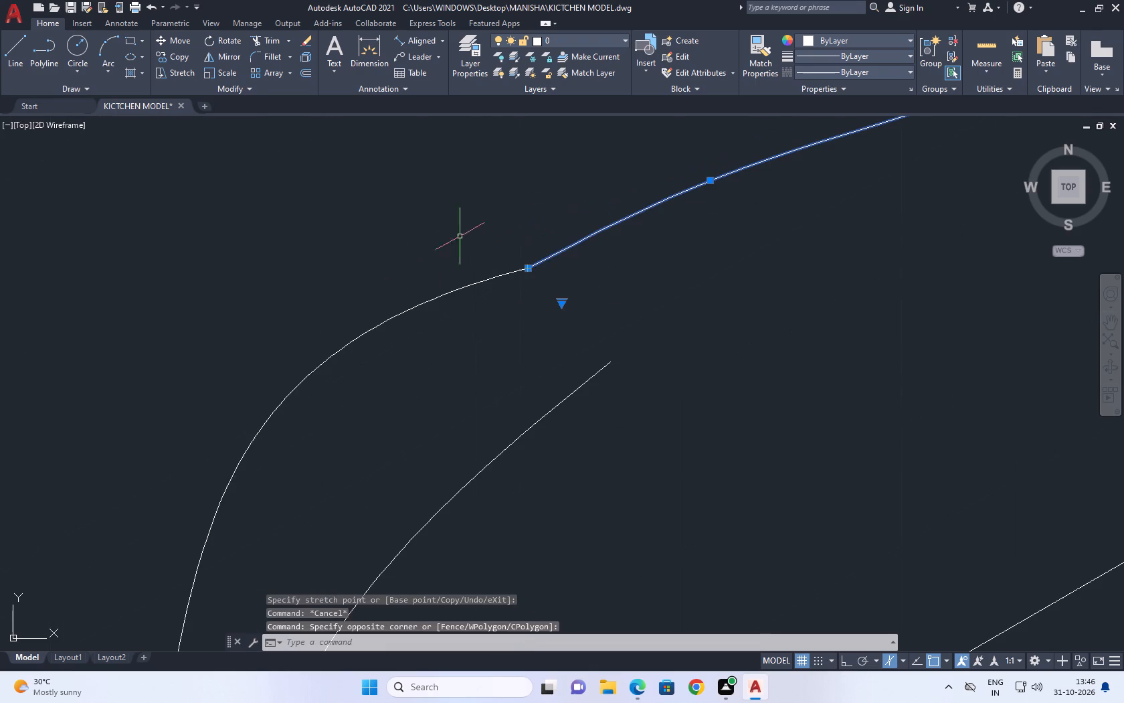
pyautogui.moveTo(551, 289); pyautogui.dragTo(514, 244)
pyautogui.click(481, 209)
pyautogui.click(525, 268)
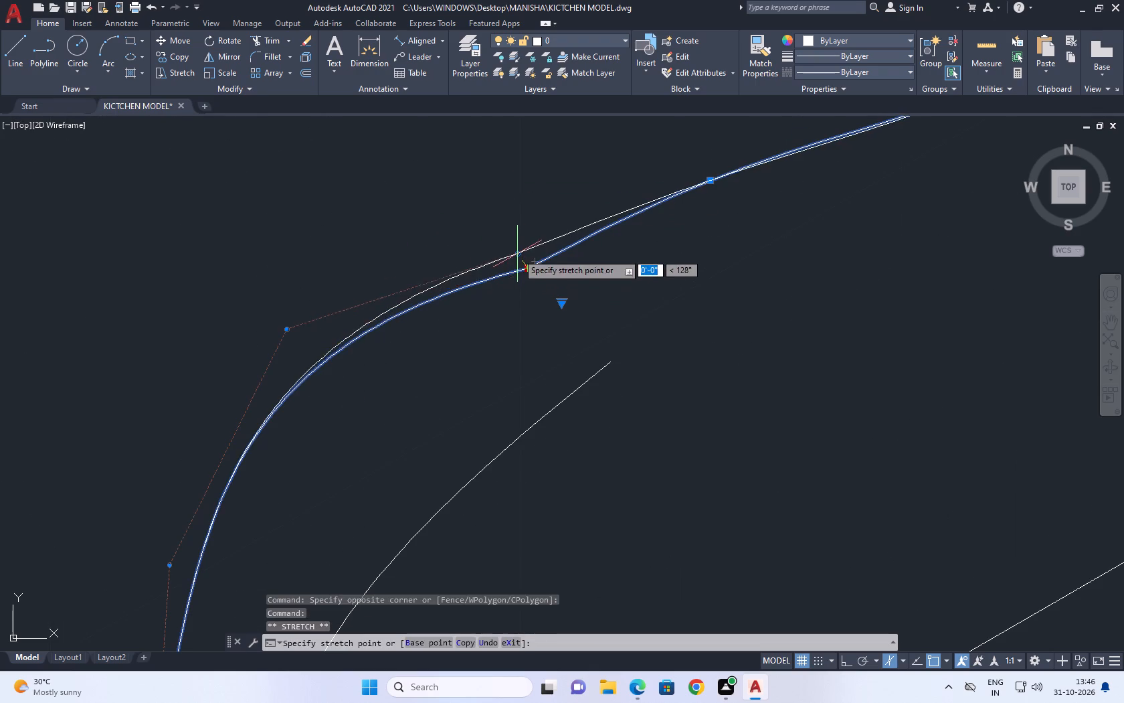
pyautogui.click(514, 250)
pyautogui.scroll(-6, 568, 262)
pyautogui.press('Escape')
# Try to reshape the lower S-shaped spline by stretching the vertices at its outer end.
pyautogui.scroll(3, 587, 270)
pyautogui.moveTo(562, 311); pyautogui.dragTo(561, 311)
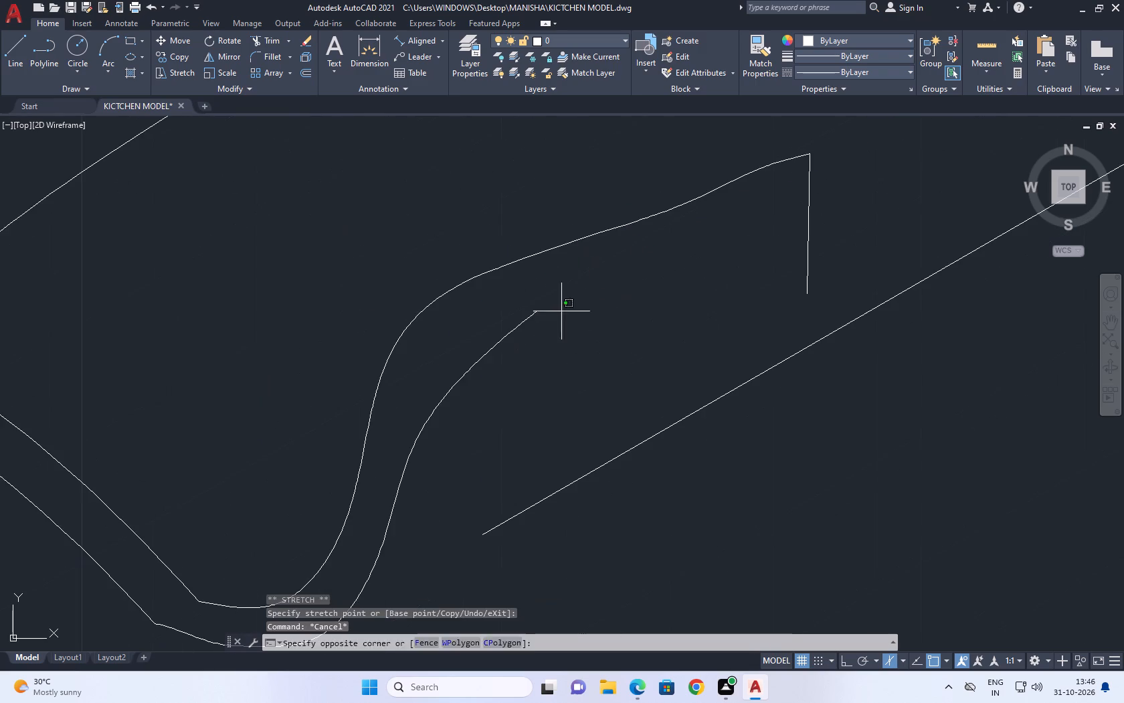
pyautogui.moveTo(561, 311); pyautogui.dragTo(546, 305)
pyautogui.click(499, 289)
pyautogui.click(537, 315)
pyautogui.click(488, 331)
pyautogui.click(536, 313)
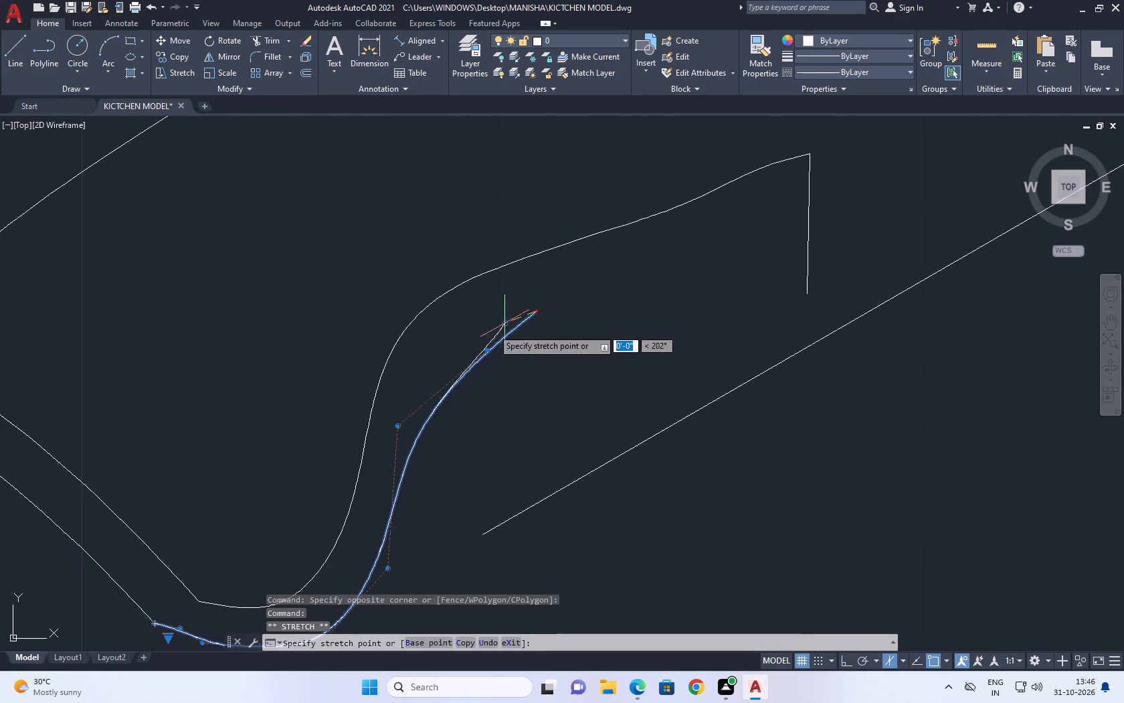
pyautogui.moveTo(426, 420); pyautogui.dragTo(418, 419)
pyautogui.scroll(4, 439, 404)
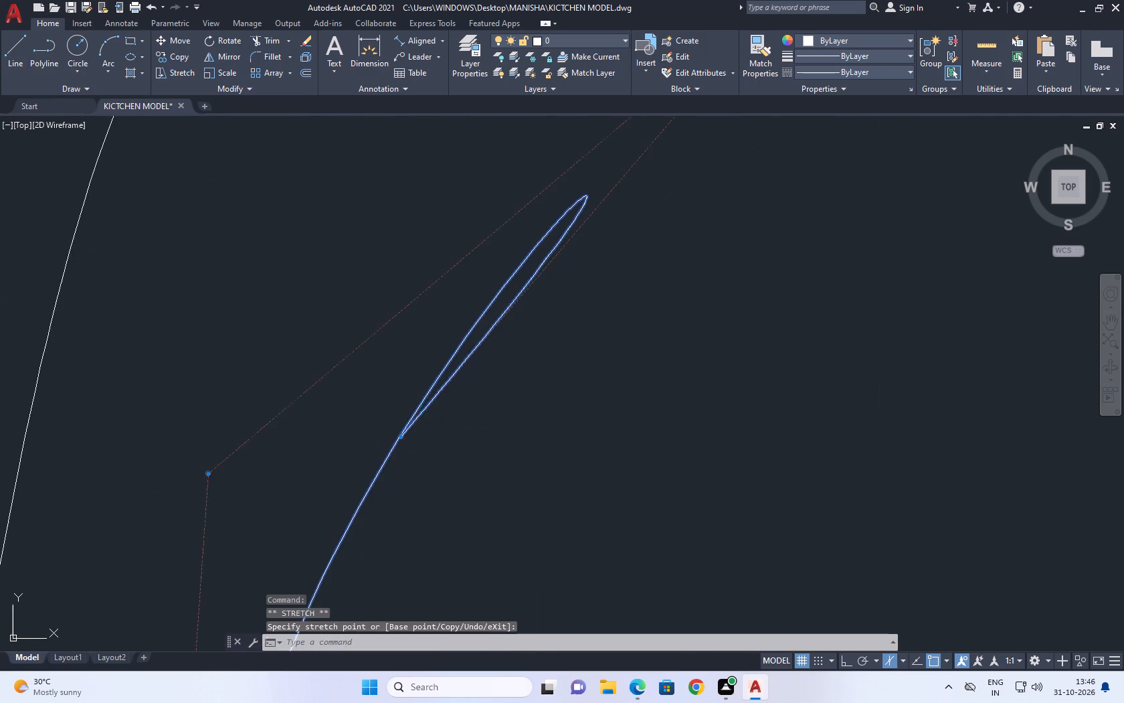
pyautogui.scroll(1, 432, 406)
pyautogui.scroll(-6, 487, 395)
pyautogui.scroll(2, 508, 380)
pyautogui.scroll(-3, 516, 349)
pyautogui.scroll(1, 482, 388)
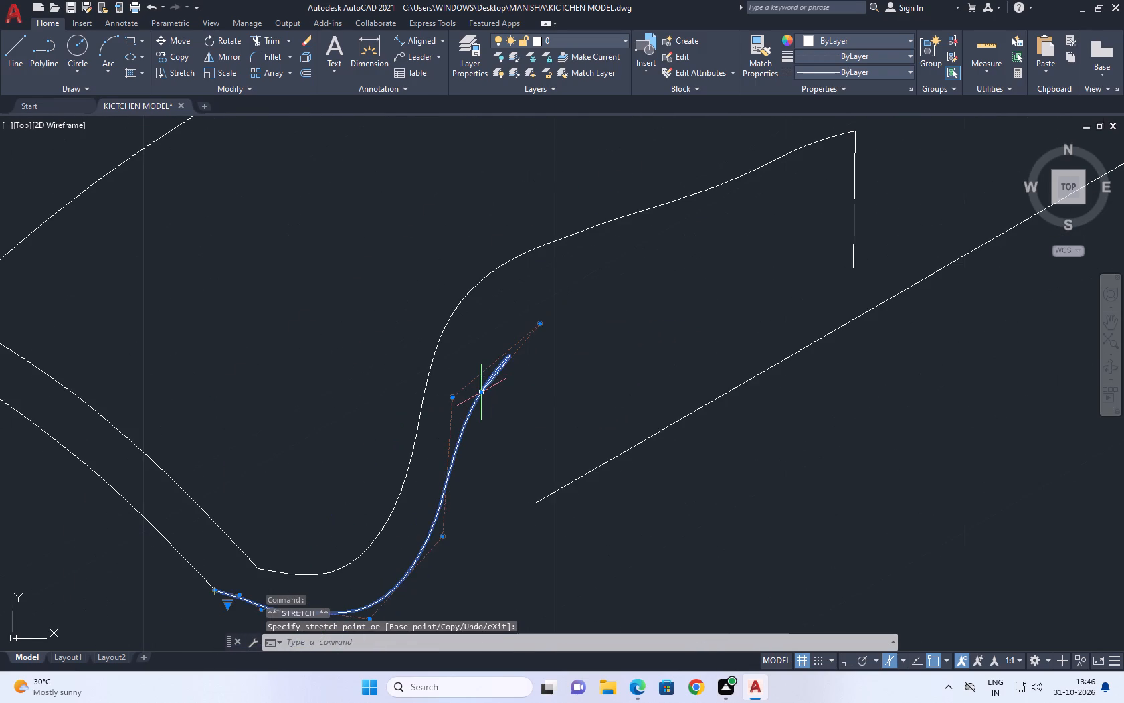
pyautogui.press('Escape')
# Delete the distorted lower S-shaped spline.
pyautogui.scroll(2, 489, 397)
pyautogui.moveTo(534, 343); pyautogui.dragTo(484, 305)
pyautogui.click(478, 291)
pyautogui.scroll(-5, 552, 333)
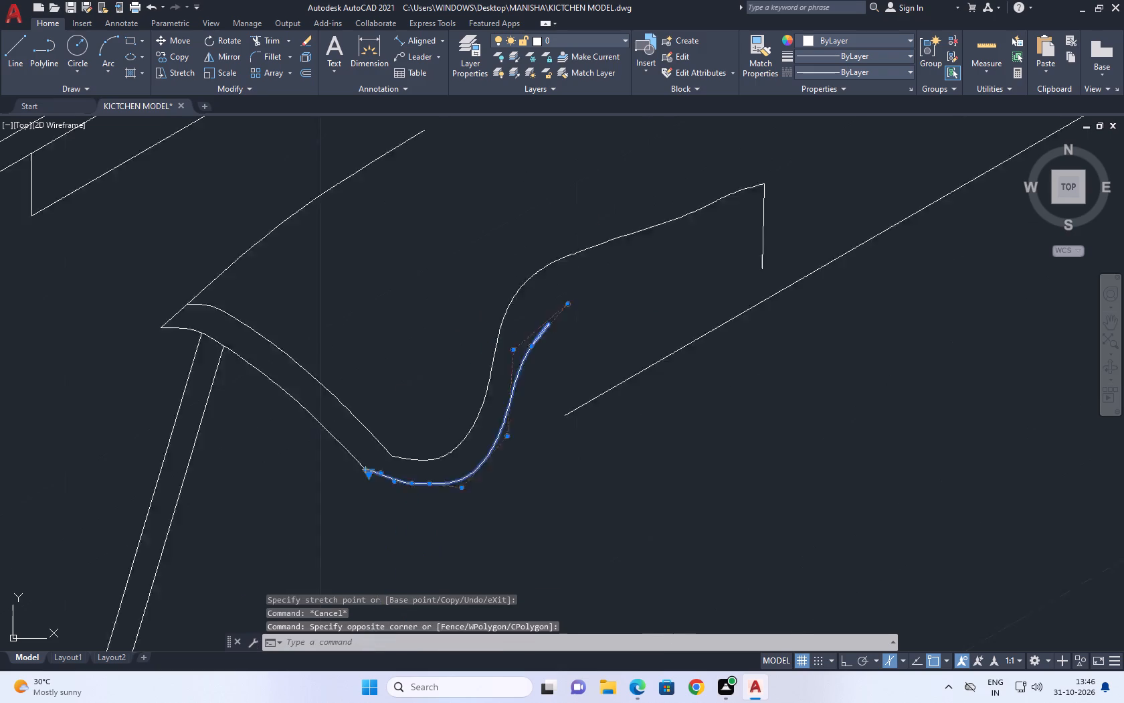
pyautogui.press('Delete')
# Copy the reshaped upper S-shaped spline 1" downward from its start point to form the seat's lower edge.
pyautogui.moveTo(546, 331); pyautogui.dragTo(540, 327)
pyautogui.click(517, 301)
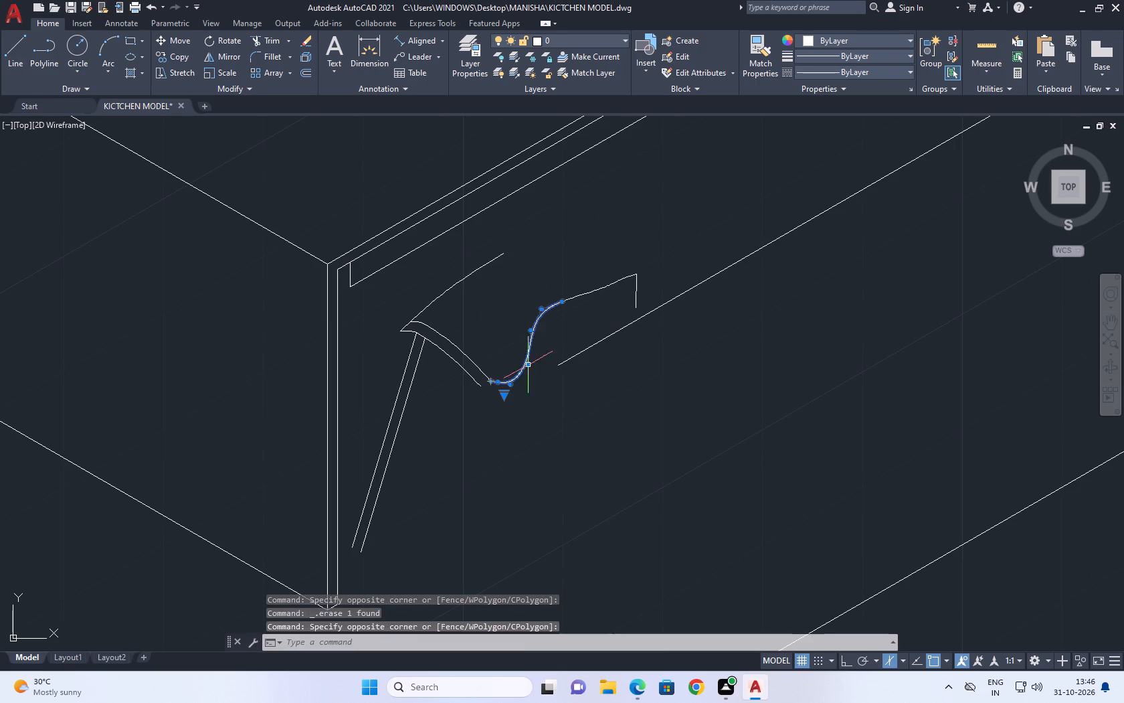
pyautogui.scroll(3, 523, 364)
pyautogui.moveTo(529, 249); pyautogui.dragTo(555, 356, button='middle')
pyautogui.press('c')
pyautogui.press('o')
pyautogui.press('space')
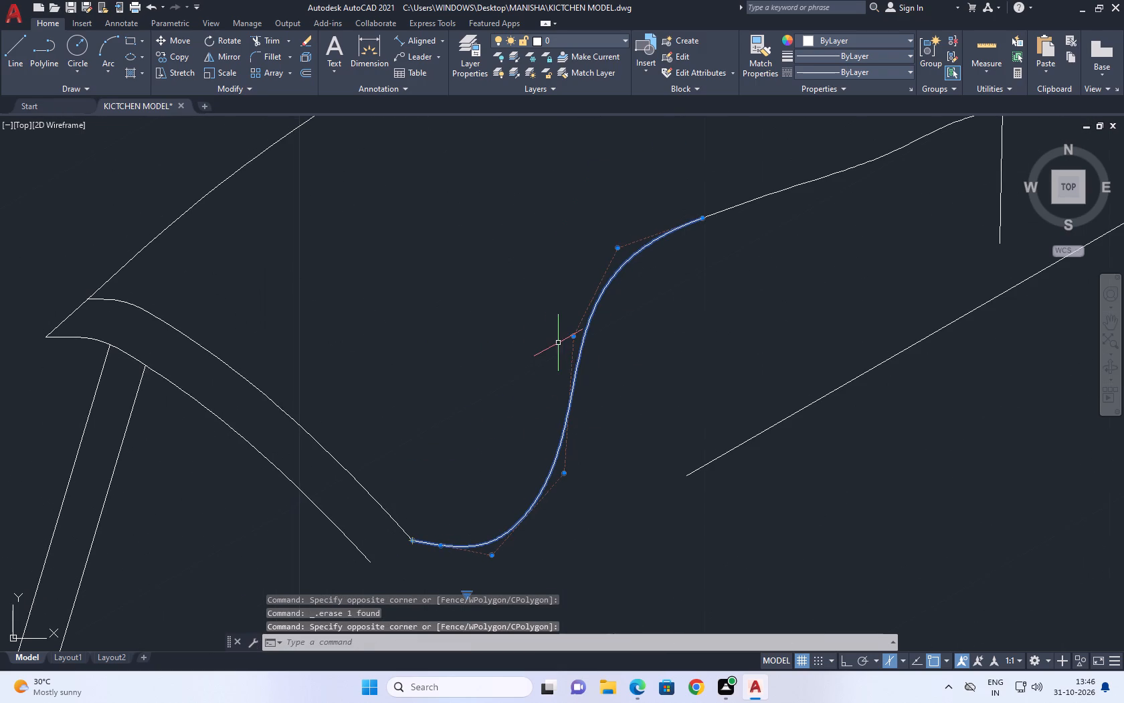
pyautogui.moveTo(500, 410); pyautogui.dragTo(557, 190, button='middle')
pyautogui.click(469, 320)
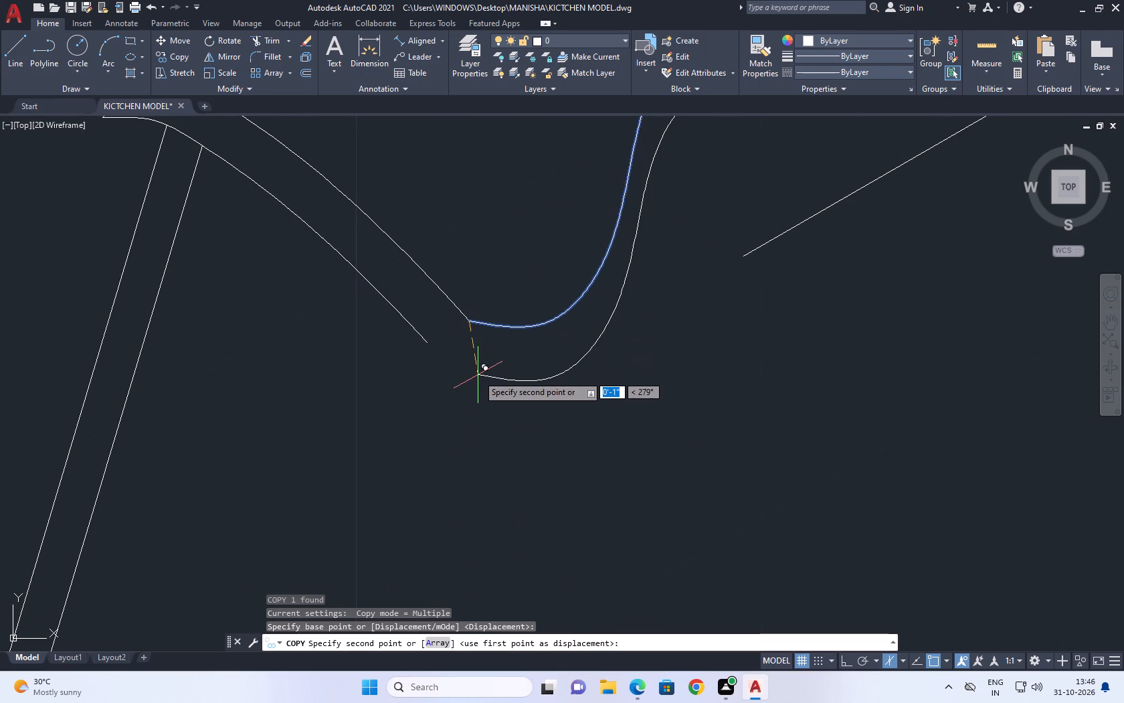
pyautogui.press('1')
pyautogui.press('space')
pyautogui.press('Escape')
pyautogui.press('Escape')
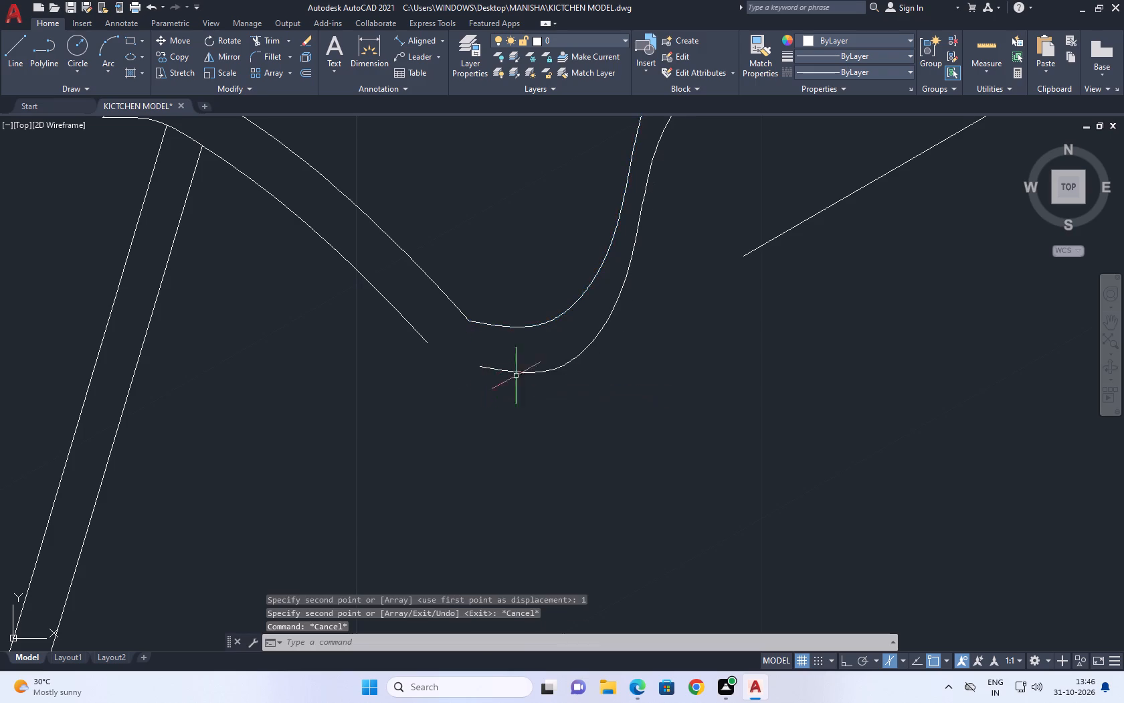
# Stretch the copied S-shaped spline's middle control vertex away from the upper spline to widen the gap between them.
pyautogui.scroll(-2, 591, 369)
pyautogui.scroll(2, 622, 266)
pyautogui.click(622, 281)
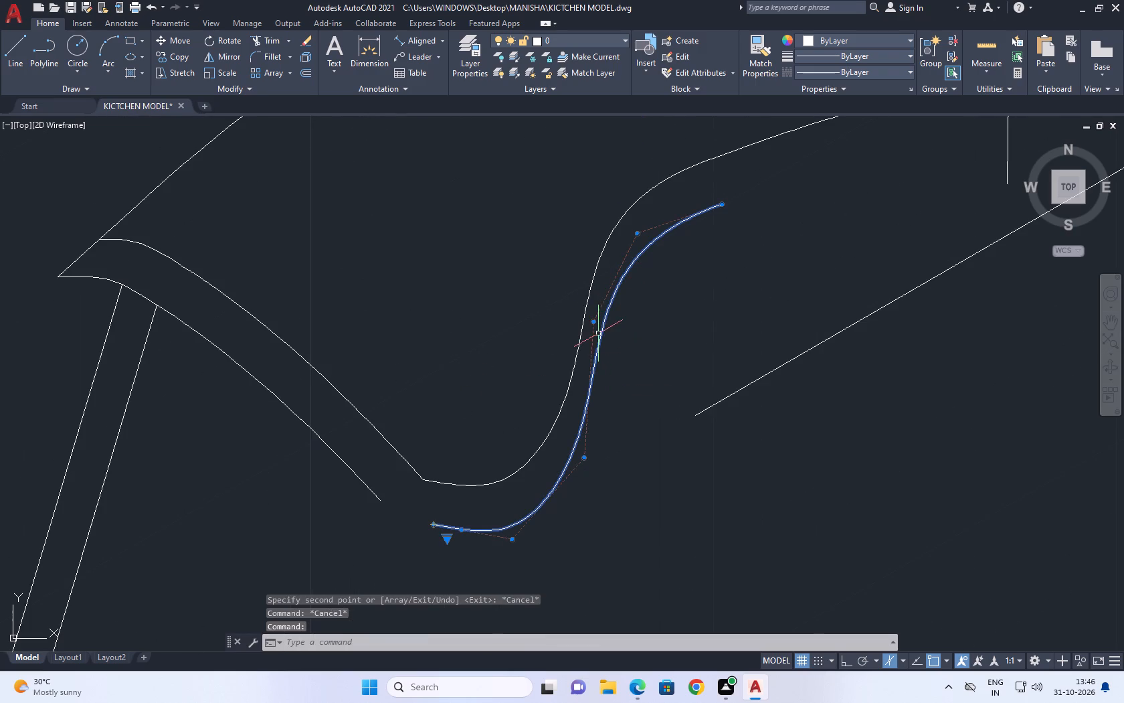
pyautogui.click(591, 323)
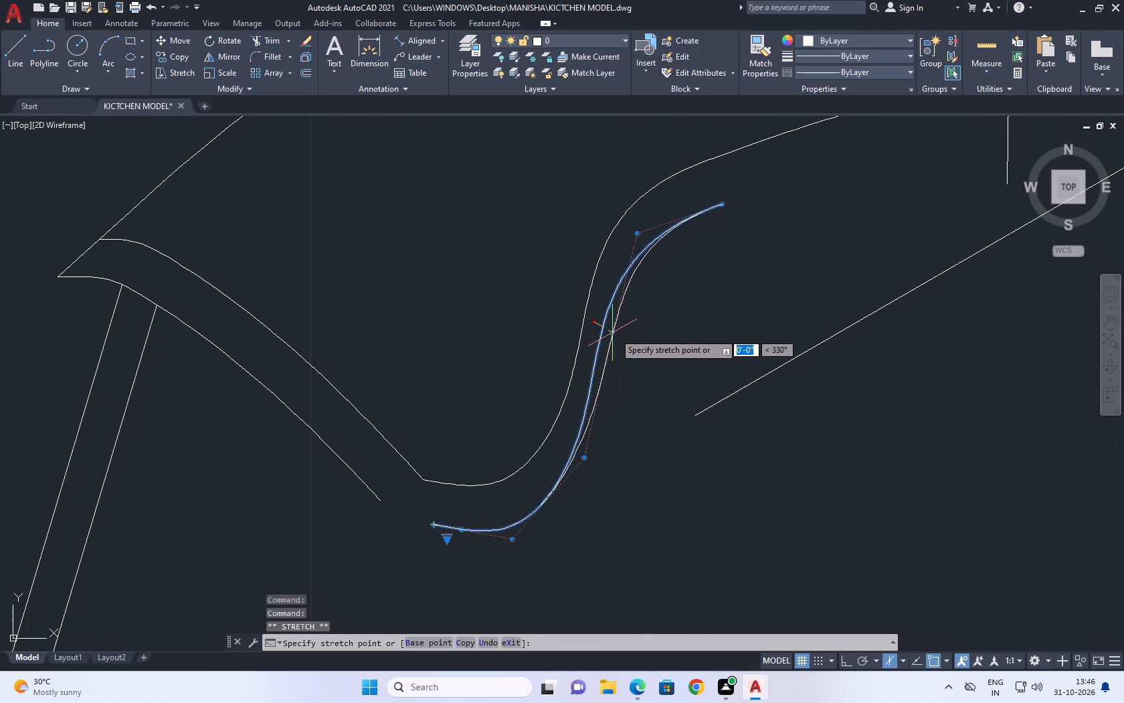
pyautogui.click(616, 334)
pyautogui.press('Escape')
pyautogui.moveTo(539, 374); pyautogui.dragTo(585, 272, button='middle')
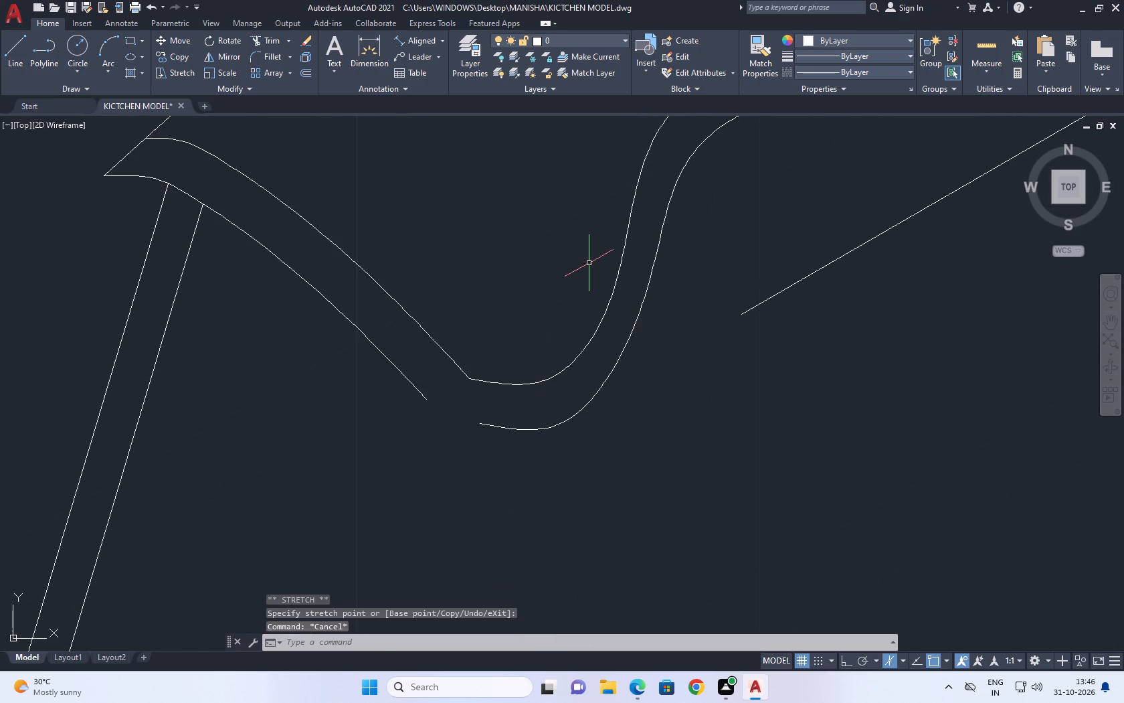
# Fillet the copied S-shaped spline and the lower descending spline together at radius 0.
pyautogui.press('f')
pyautogui.press('space')
pyautogui.click(508, 428)
pyautogui.click(422, 395)
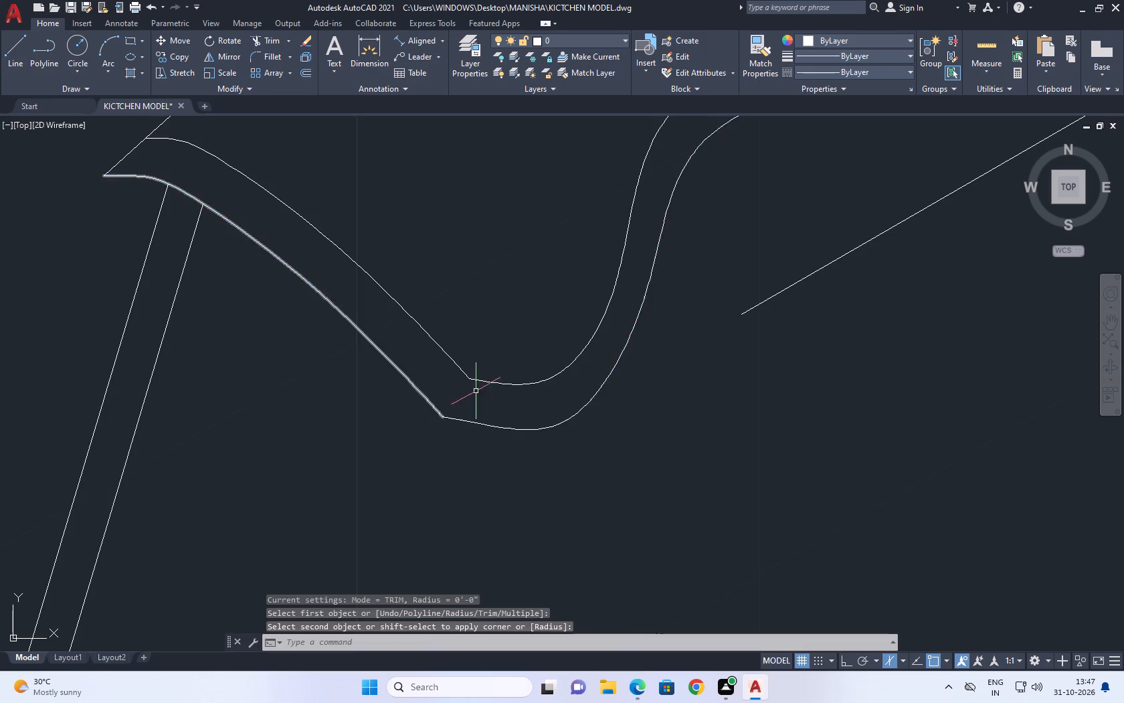
# Extend the lower S-shaped spline's outer end to the short vertical spline at the seat's front.
pyautogui.scroll(-1, 553, 380)
pyautogui.moveTo(650, 321); pyautogui.dragTo(595, 416, button='middle')
pyautogui.scroll(1, 637, 305)
pyautogui.moveTo(696, 281); pyautogui.dragTo(603, 285, button='middle')
pyautogui.scroll(1, 692, 281)
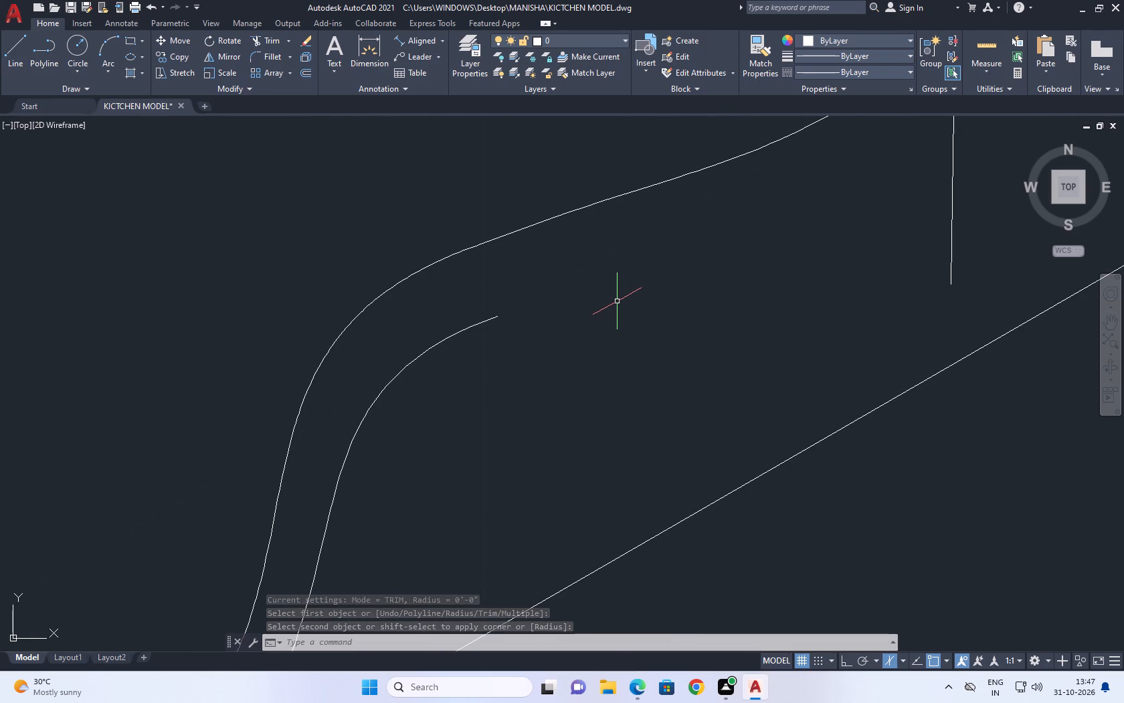
pyautogui.moveTo(515, 270); pyautogui.dragTo(525, 299, button='middle')
pyautogui.click(518, 372)
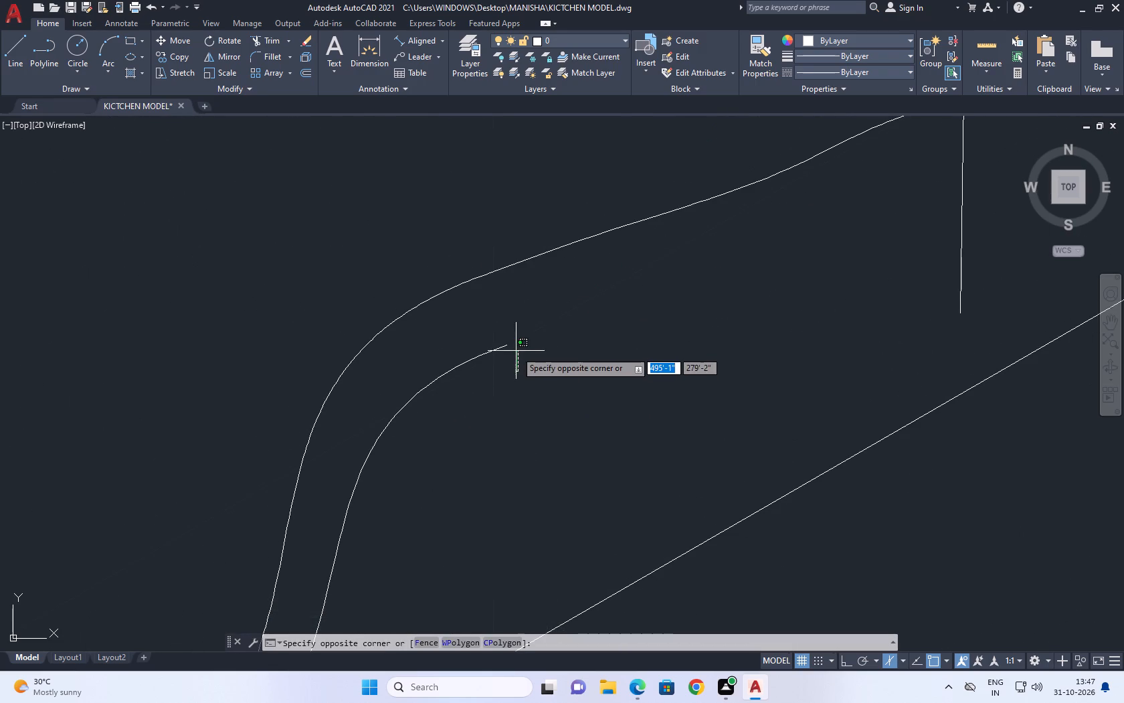
pyautogui.press('e')
pyautogui.press('x')
pyautogui.press('space')
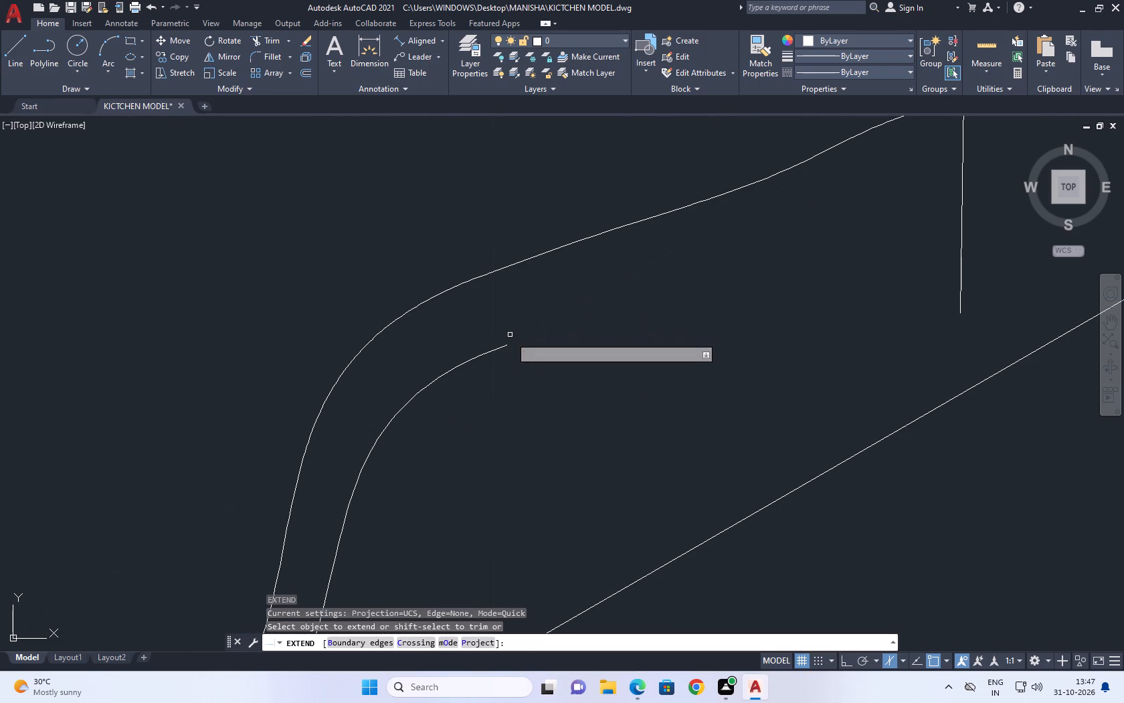
pyautogui.click(495, 360)
pyautogui.click(486, 337)
pyautogui.scroll(-2, 491, 334)
pyautogui.press('Escape')
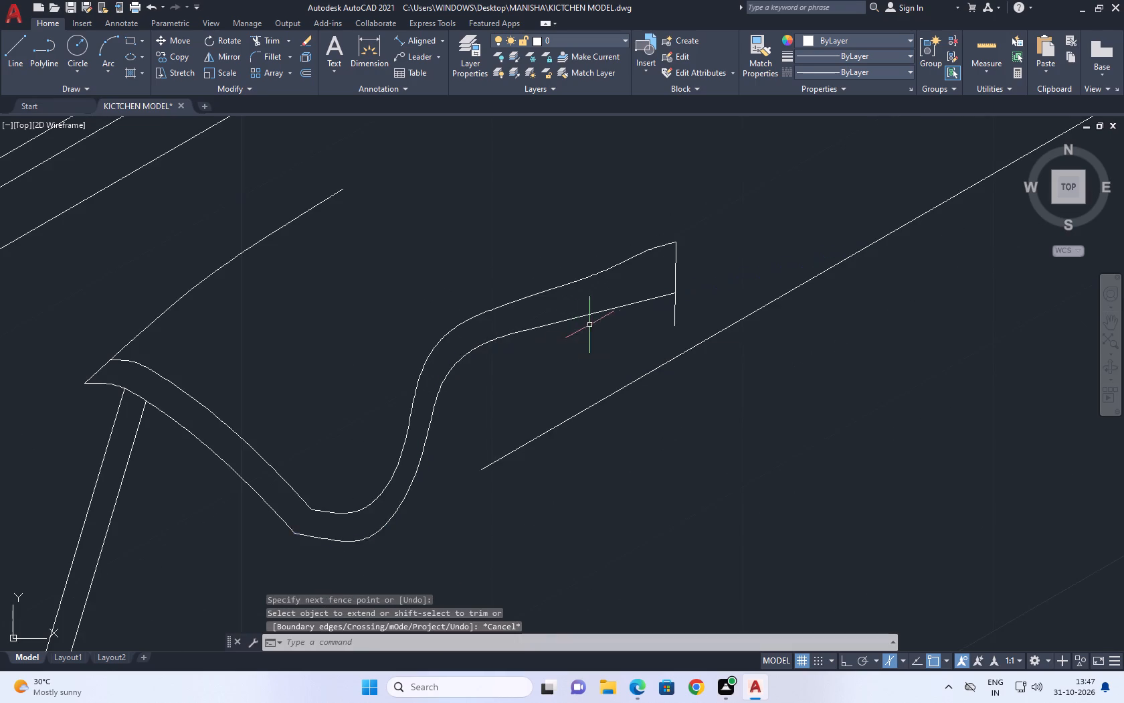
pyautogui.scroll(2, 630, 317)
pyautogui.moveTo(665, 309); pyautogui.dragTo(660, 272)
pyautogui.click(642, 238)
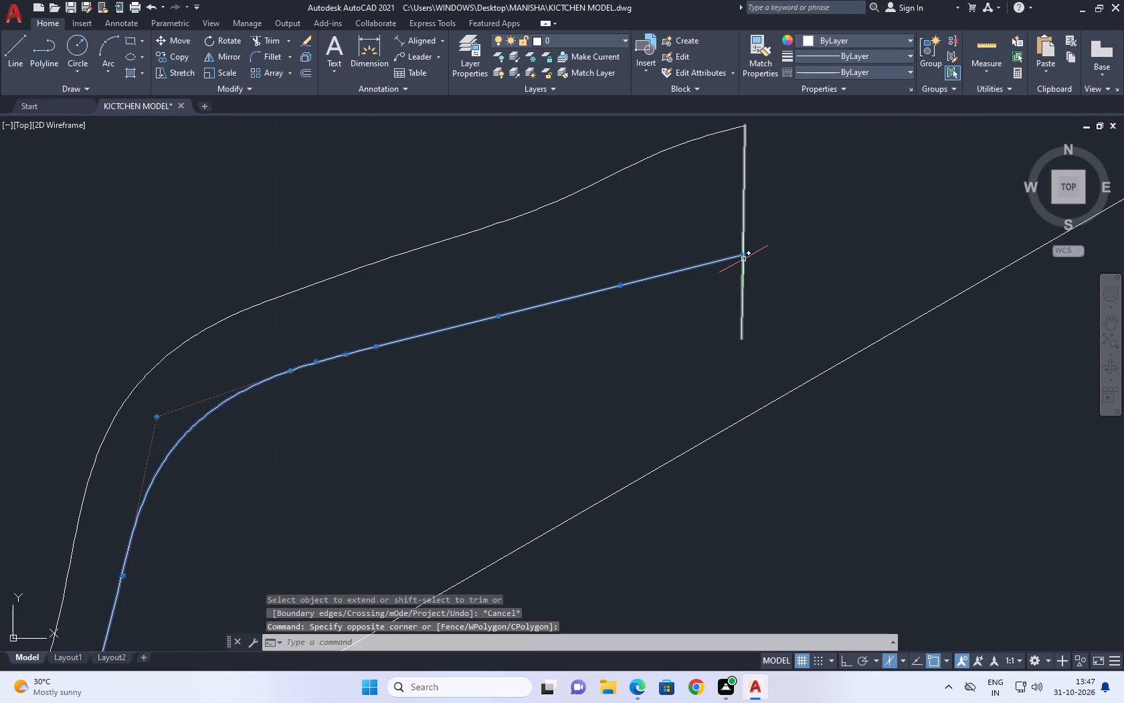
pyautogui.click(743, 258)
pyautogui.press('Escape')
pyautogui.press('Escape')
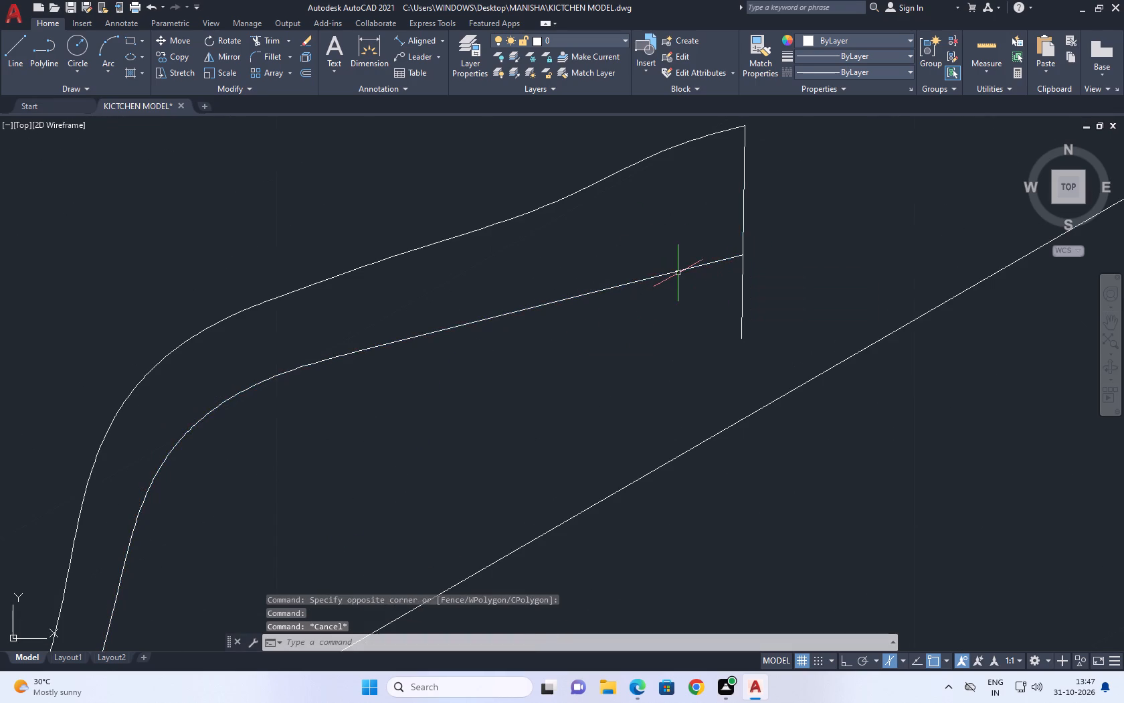
# Stretch the lower S-shaped spline's outer control vertices and end point upward so it follows the seat's upper edge to the vertical spline.
pyautogui.moveTo(680, 288); pyautogui.dragTo(661, 252)
pyautogui.moveTo(648, 227); pyautogui.dragTo(645, 221)
pyautogui.click(622, 286)
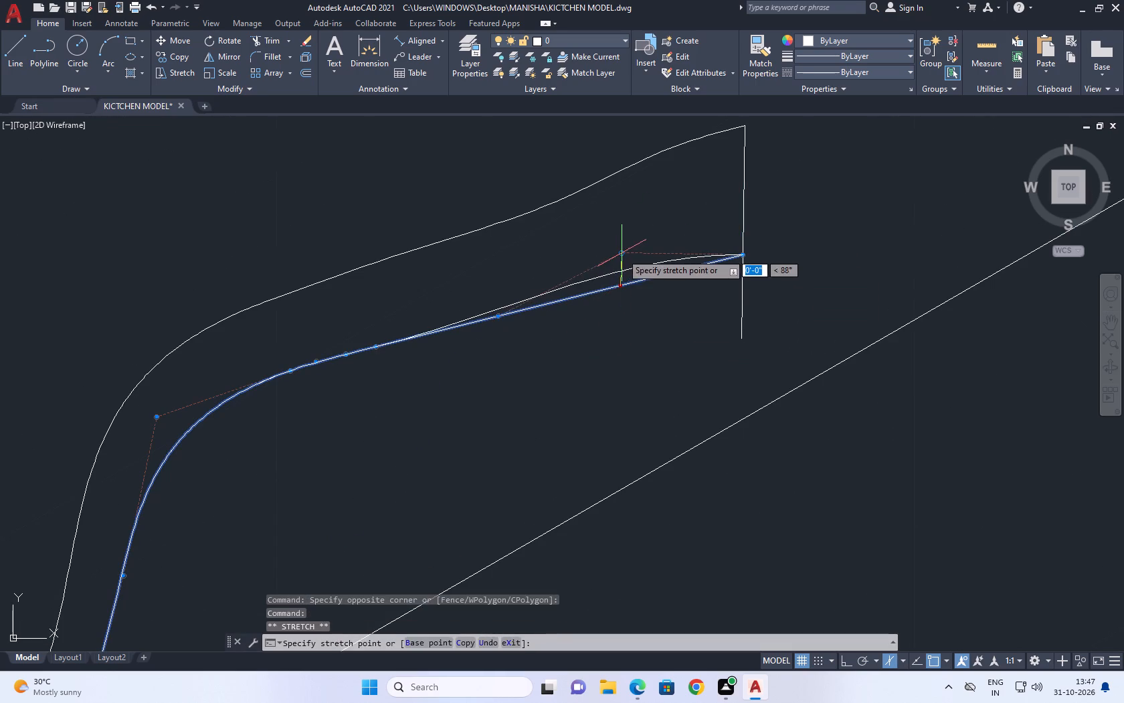
pyautogui.click(622, 253)
pyautogui.click(741, 255)
pyautogui.click(746, 228)
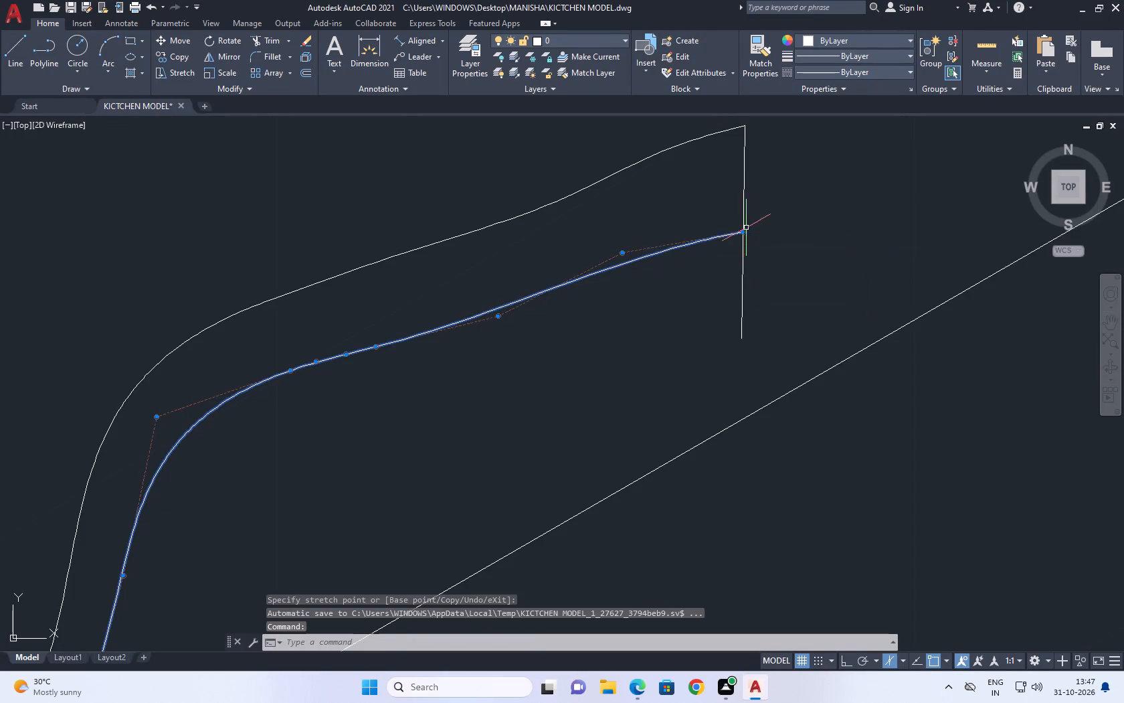
pyautogui.scroll(-3, 653, 251)
pyautogui.scroll(2, 616, 261)
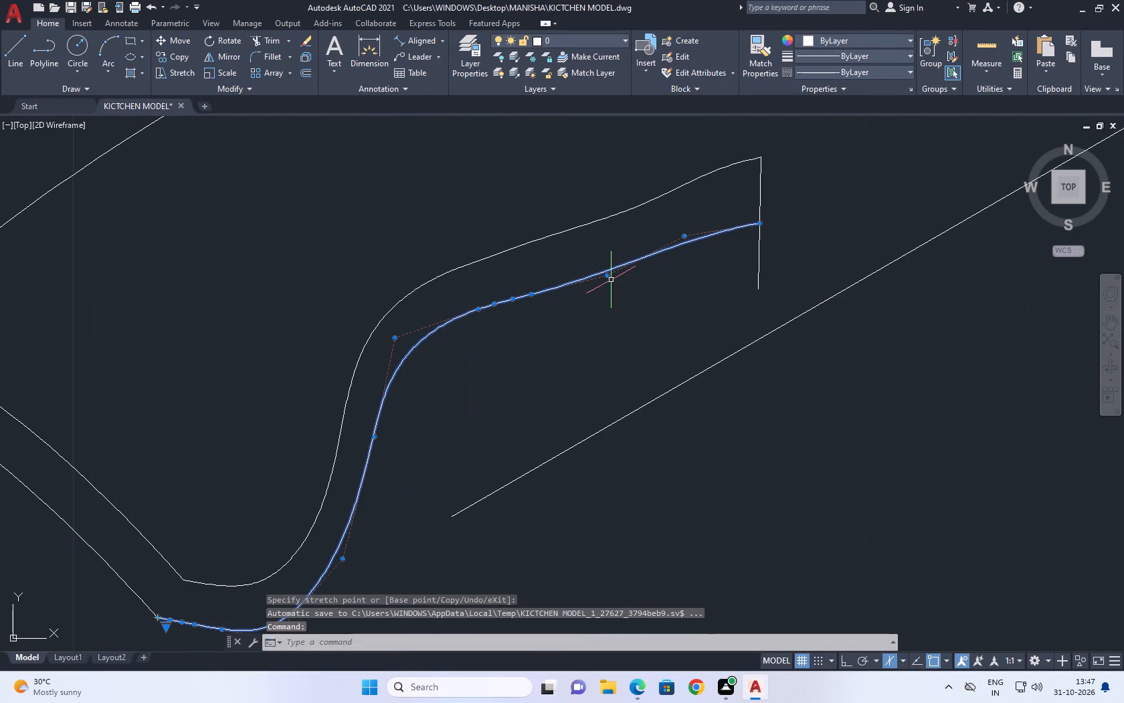
pyautogui.click(603, 276)
pyautogui.click(603, 264)
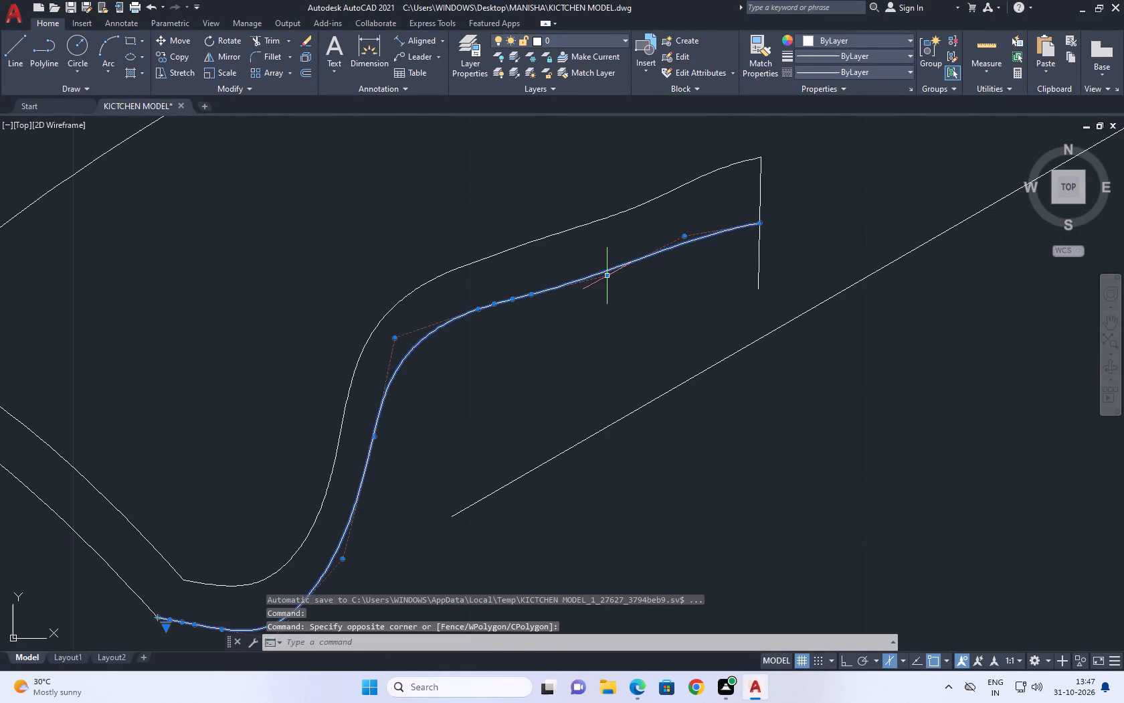
pyautogui.click(607, 275)
pyautogui.click(608, 262)
pyautogui.scroll(3, 750, 222)
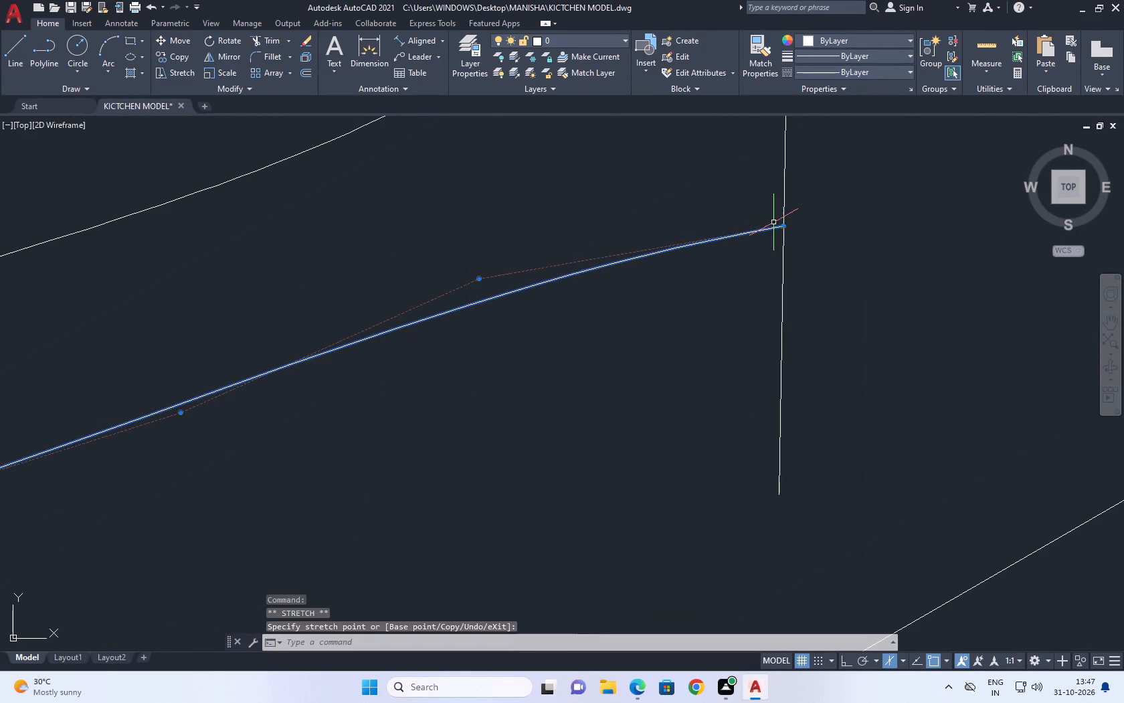
pyautogui.click(783, 226)
pyautogui.click(779, 183)
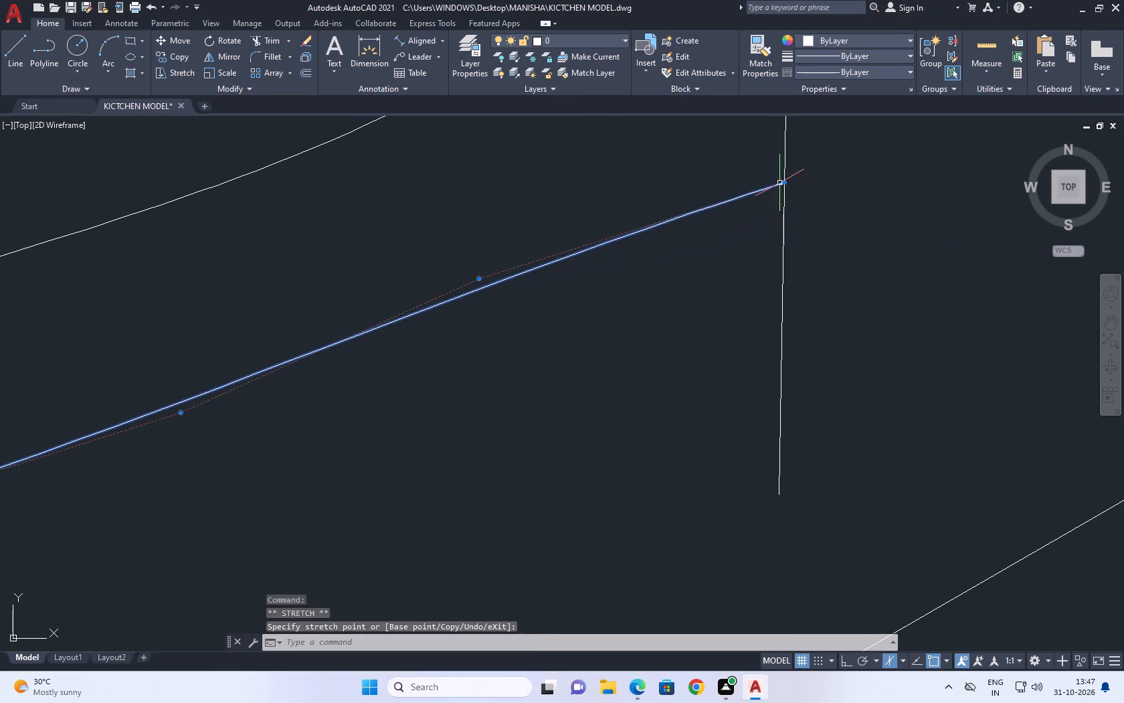
pyautogui.scroll(-3, 787, 190)
pyautogui.press('Escape')
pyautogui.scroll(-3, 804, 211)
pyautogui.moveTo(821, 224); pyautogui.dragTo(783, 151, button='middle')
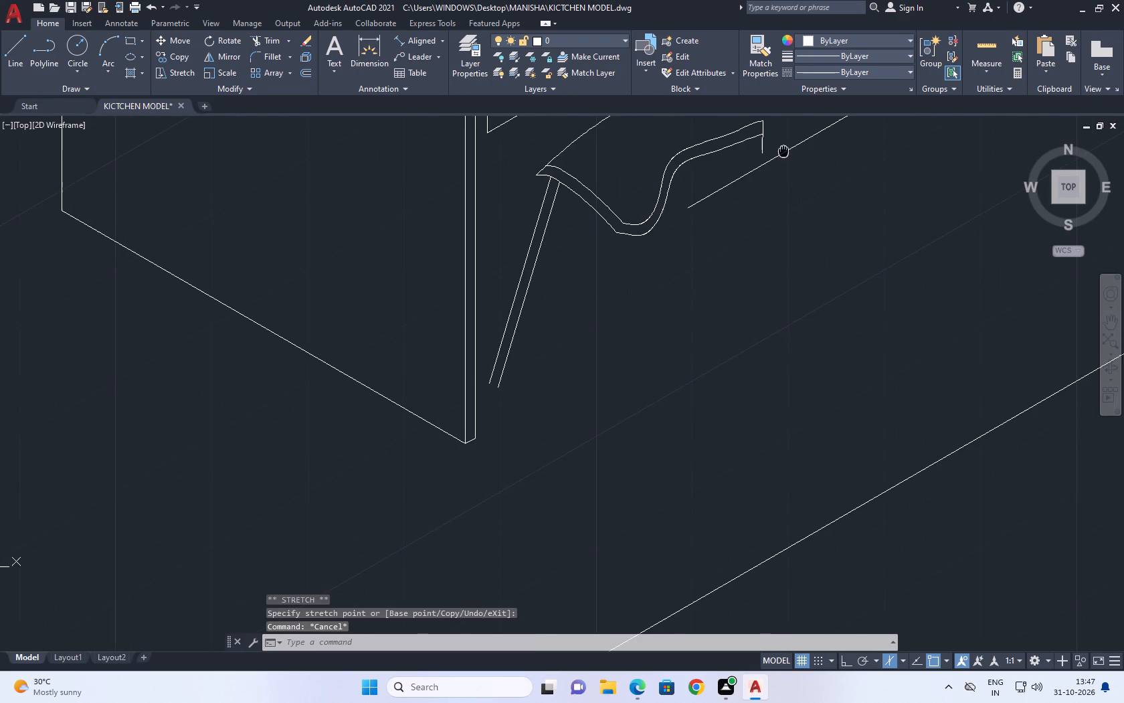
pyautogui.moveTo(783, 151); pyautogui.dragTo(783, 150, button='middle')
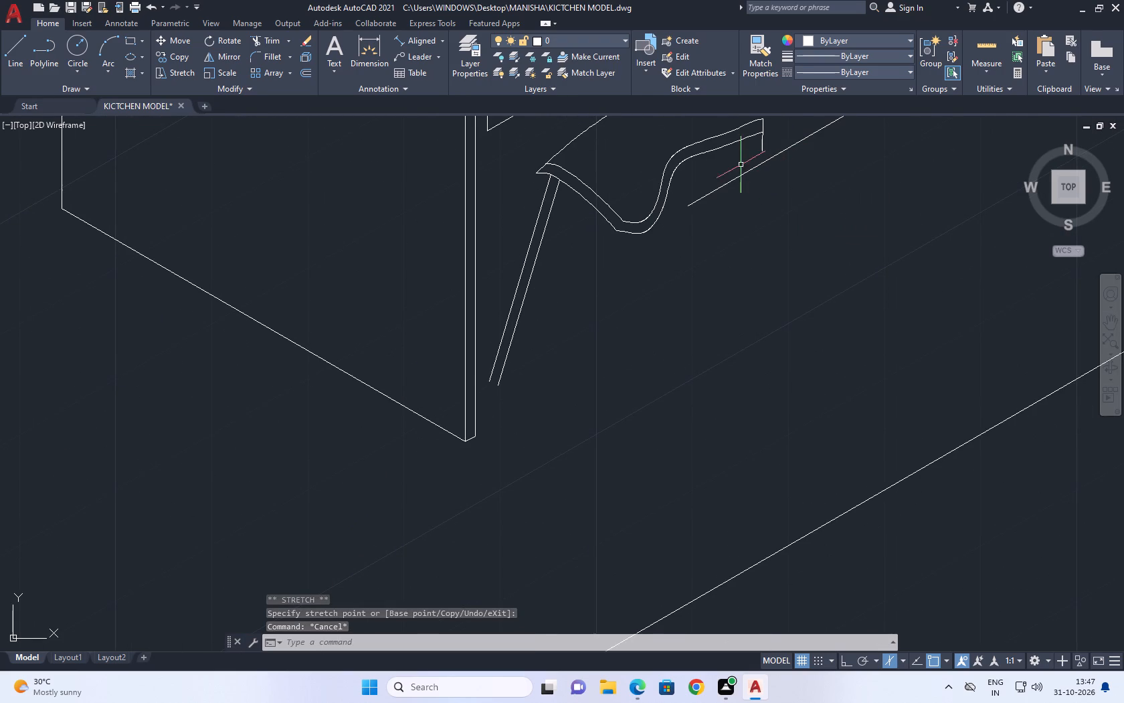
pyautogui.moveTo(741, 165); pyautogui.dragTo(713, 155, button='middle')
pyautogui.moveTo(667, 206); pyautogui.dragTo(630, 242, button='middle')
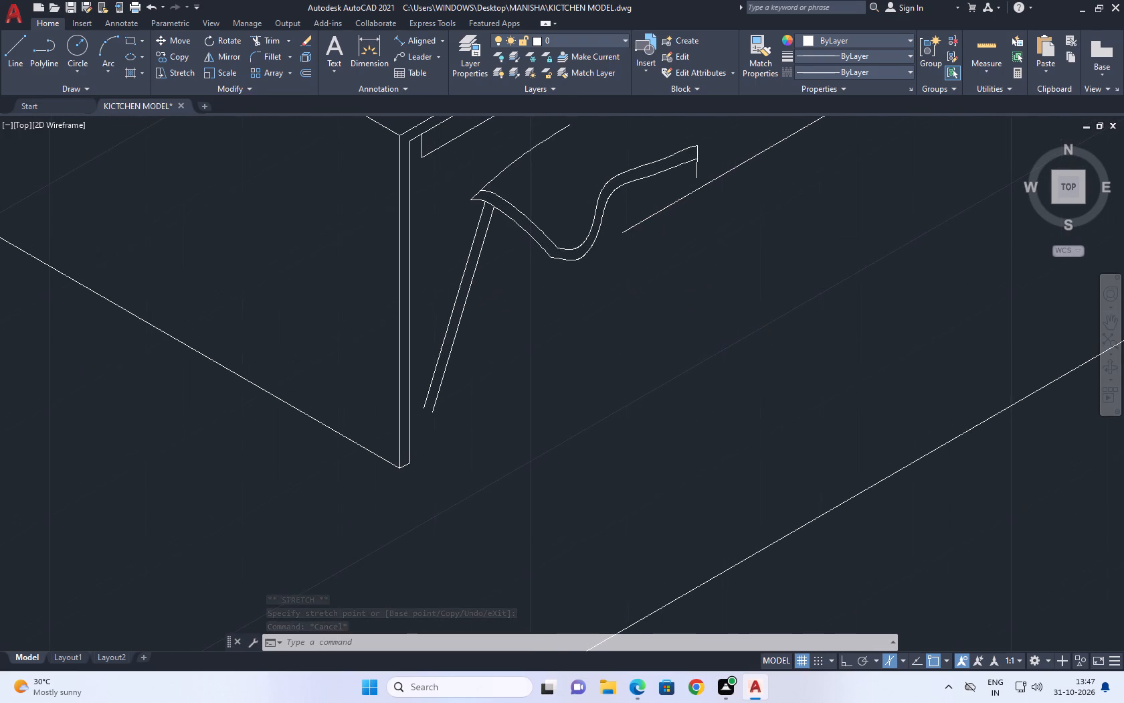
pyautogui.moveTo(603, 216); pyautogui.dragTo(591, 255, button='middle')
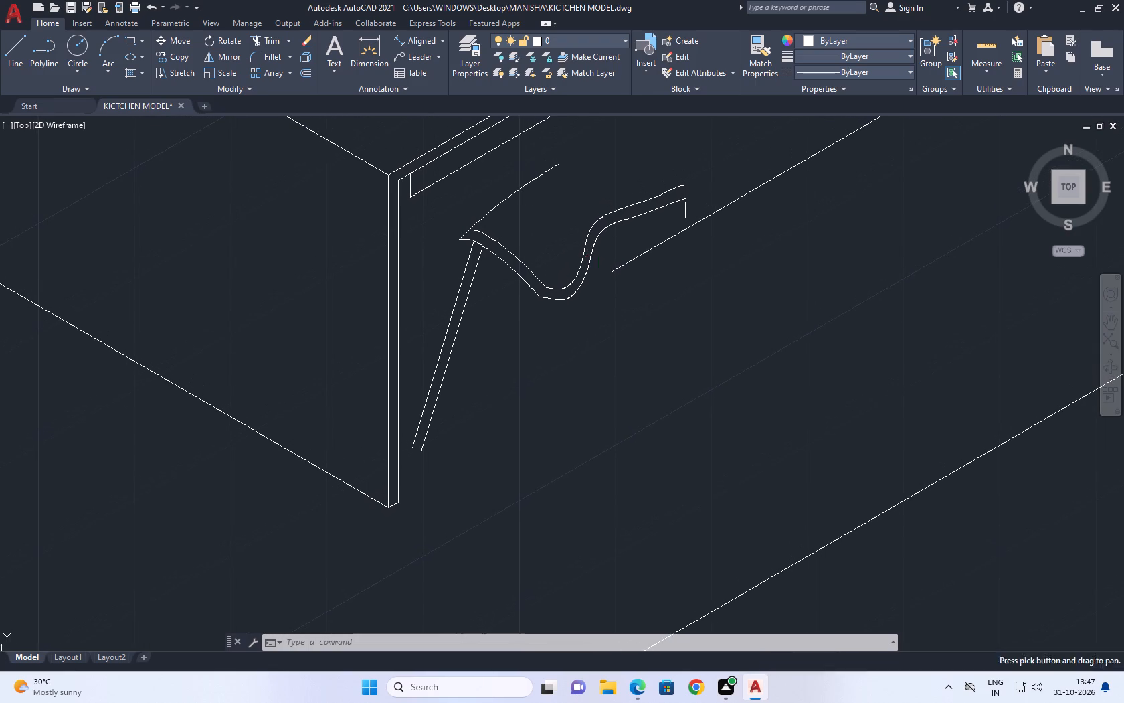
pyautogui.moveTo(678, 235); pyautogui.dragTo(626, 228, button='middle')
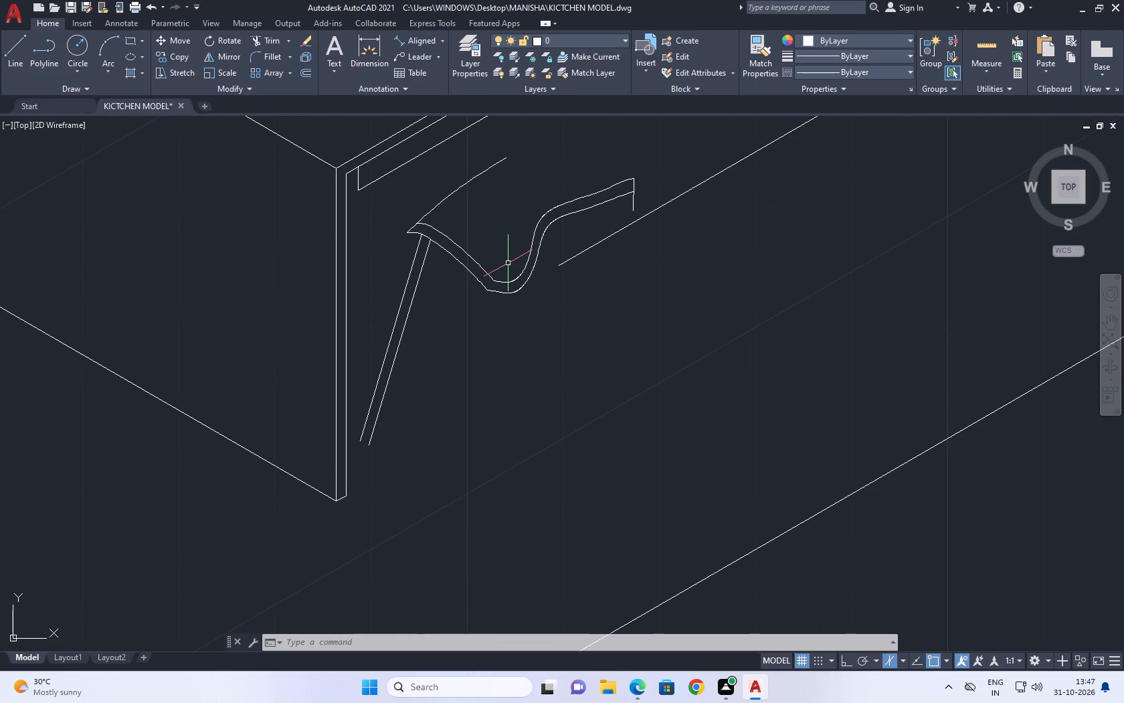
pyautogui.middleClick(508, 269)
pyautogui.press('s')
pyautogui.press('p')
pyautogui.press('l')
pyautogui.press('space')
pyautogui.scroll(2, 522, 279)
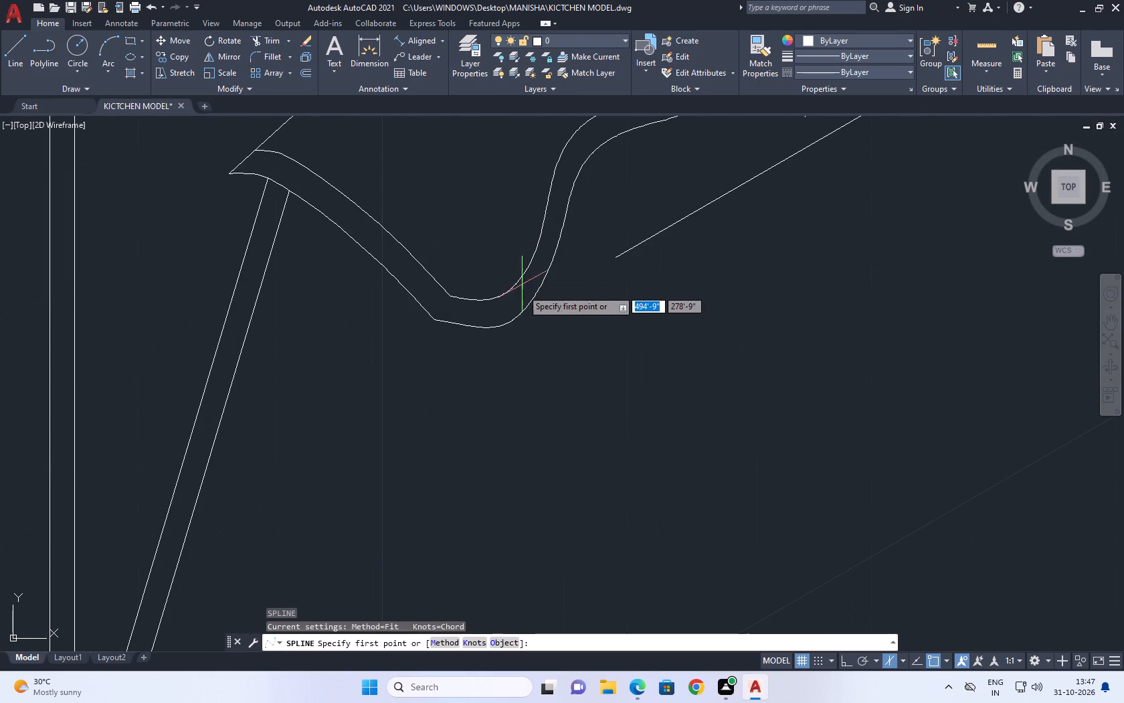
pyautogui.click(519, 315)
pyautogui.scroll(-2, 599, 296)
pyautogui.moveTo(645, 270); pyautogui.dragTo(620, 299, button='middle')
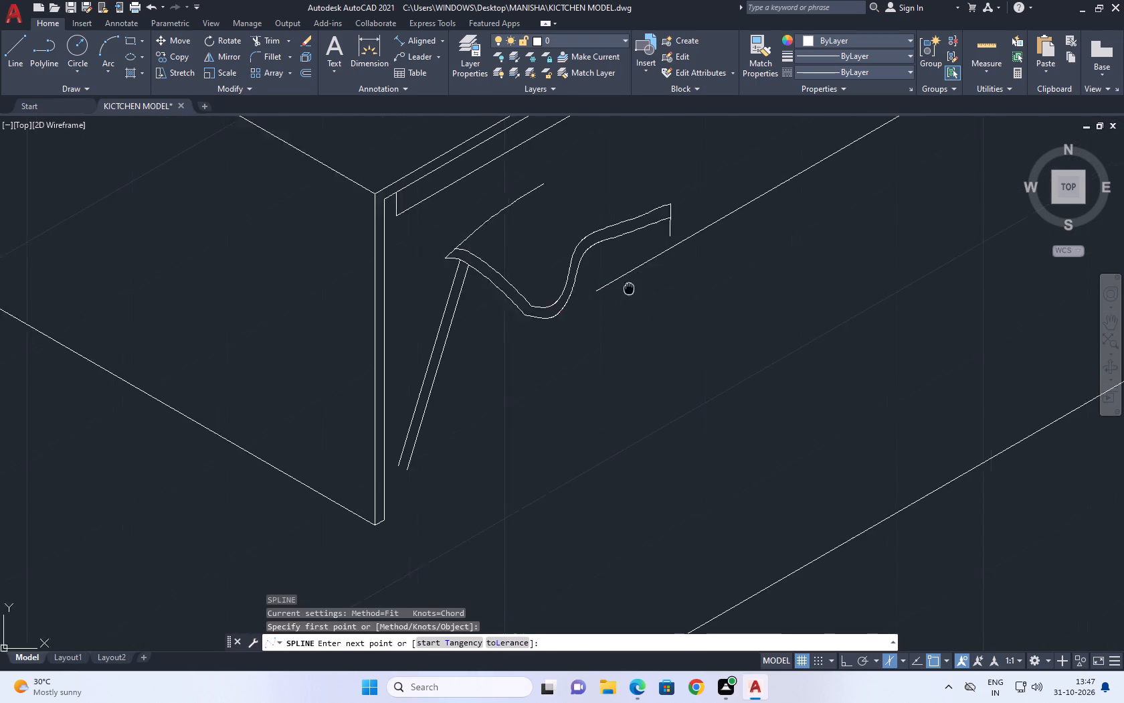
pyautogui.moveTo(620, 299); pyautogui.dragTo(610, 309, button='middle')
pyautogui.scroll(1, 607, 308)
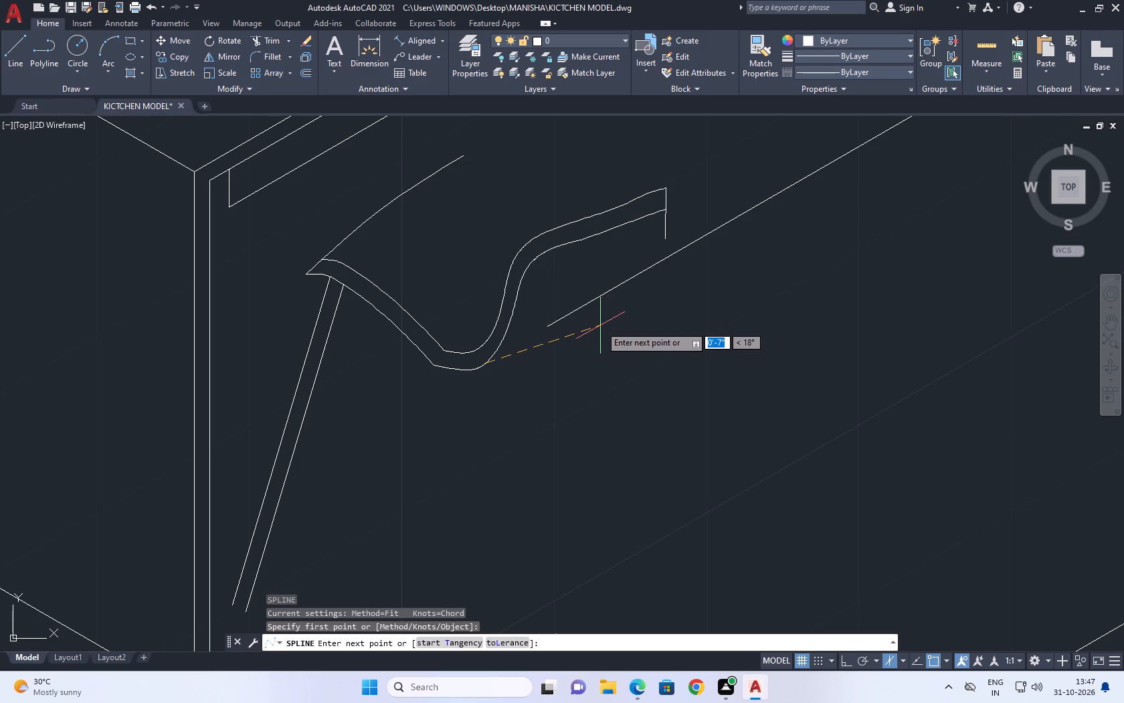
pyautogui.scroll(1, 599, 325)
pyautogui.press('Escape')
# Draw a three-point fit spline from the lower S-curve's bottom bend, below the slanted line, to just past the vertical spline at the seat's front.
pyautogui.press('space')
pyautogui.click(403, 391)
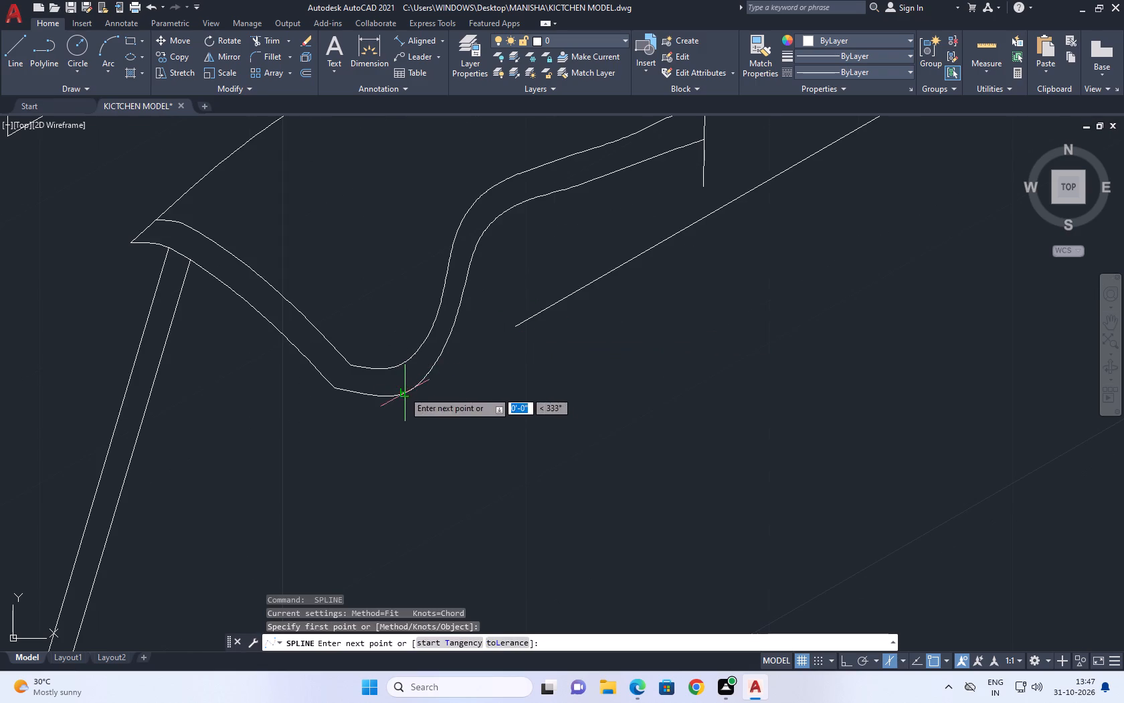
pyautogui.click(596, 333)
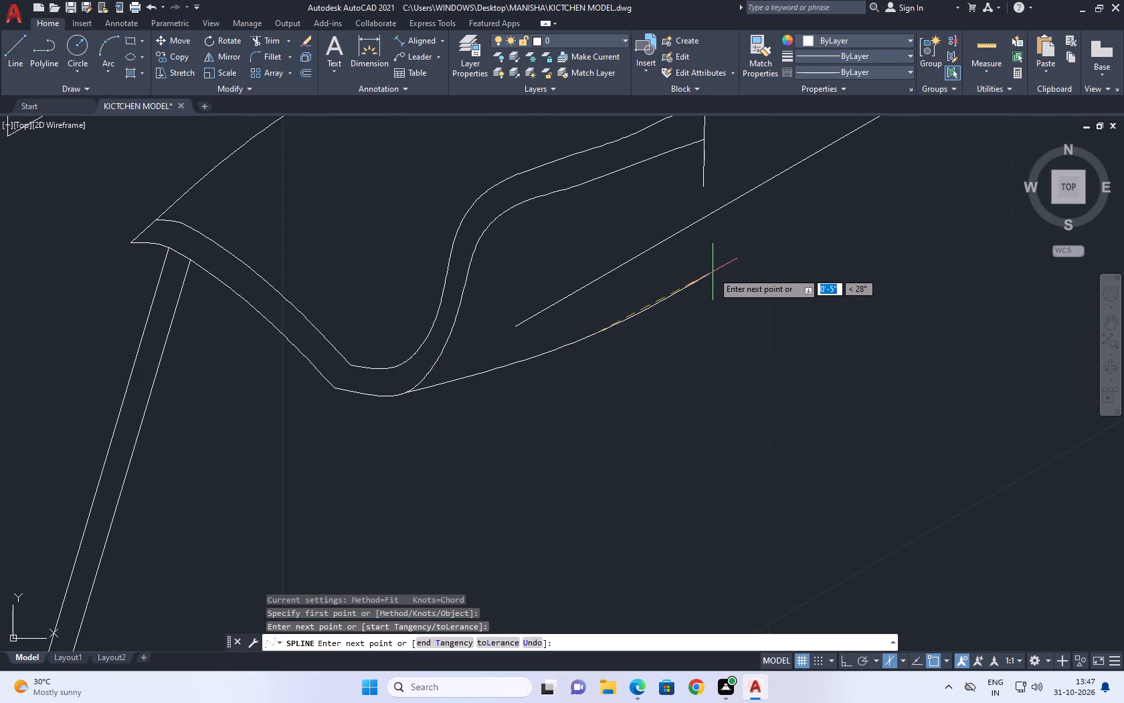
pyautogui.click(715, 266)
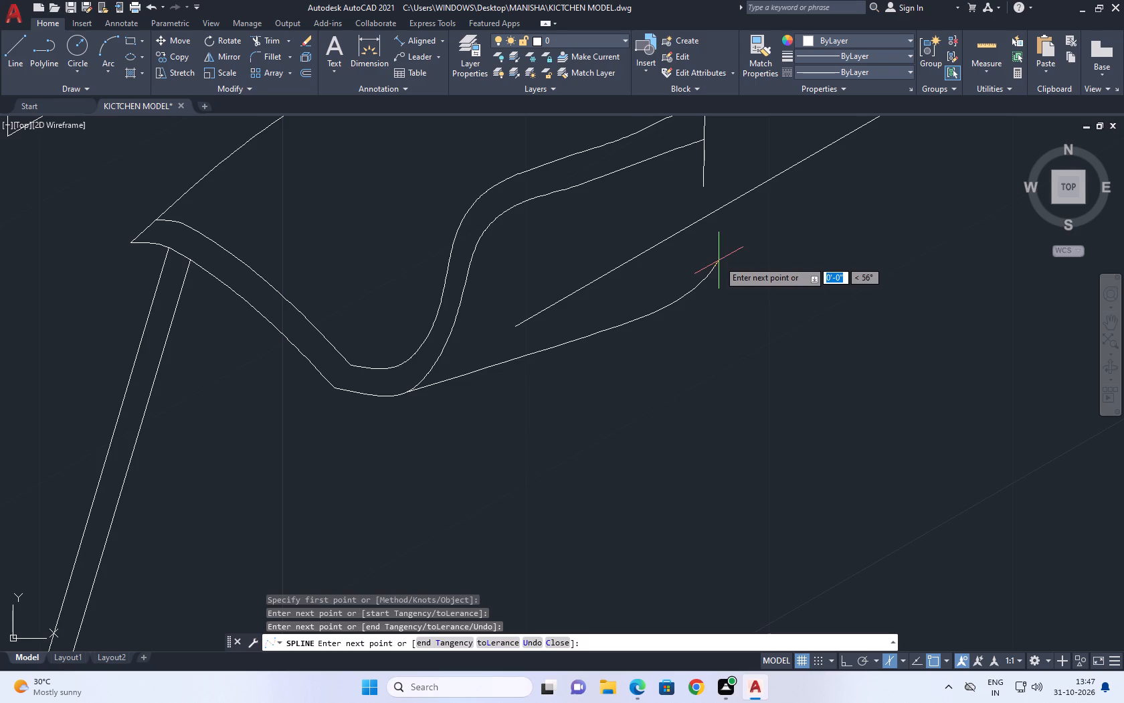
pyautogui.press('space')
# Extend the short vertical spline at the seat's front down to the newly drawn lower spline.
pyautogui.press('e')
pyautogui.press('x')
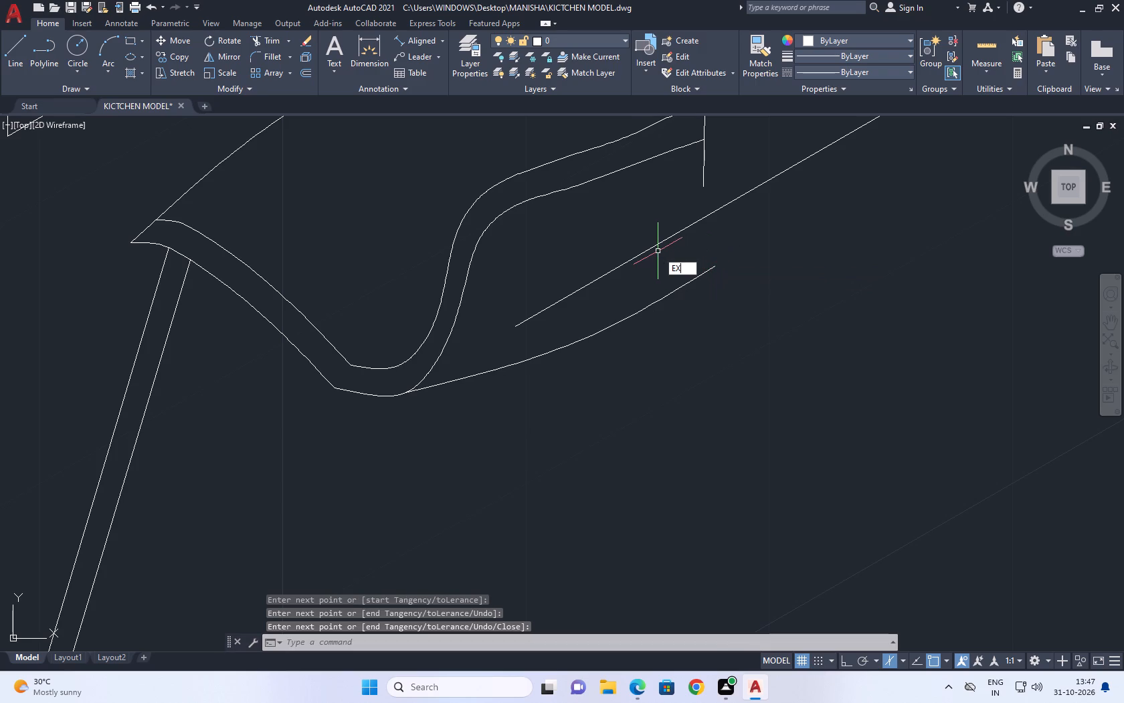
pyautogui.press('space')
pyautogui.click(721, 163)
pyautogui.moveTo(691, 184); pyautogui.dragTo(674, 184)
pyautogui.click(702, 172)
pyautogui.click(678, 198)
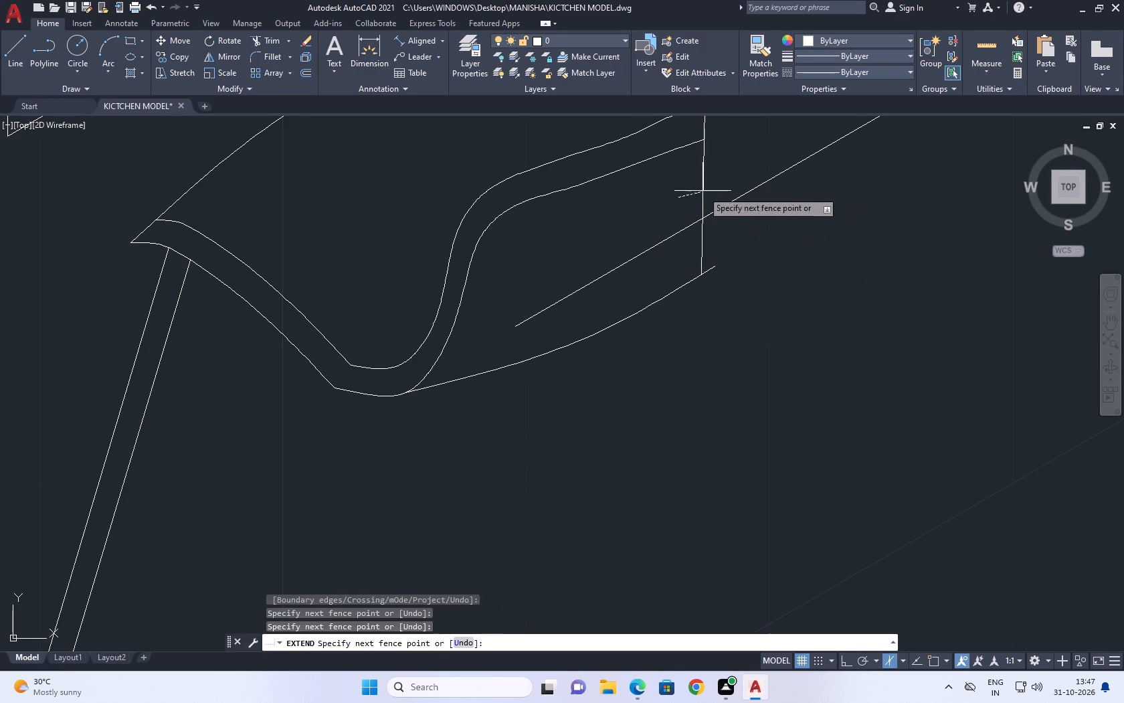
pyautogui.click(707, 187)
pyautogui.press('Escape')
# Trim the slanted line inside the seat outline and the lower spline's overhang beyond the vertical spline.
pyautogui.moveTo(705, 185); pyautogui.dragTo(664, 281, button='middle')
pyautogui.write('TR')
pyautogui.press('space')
pyautogui.moveTo(602, 327); pyautogui.dragTo(601, 335)
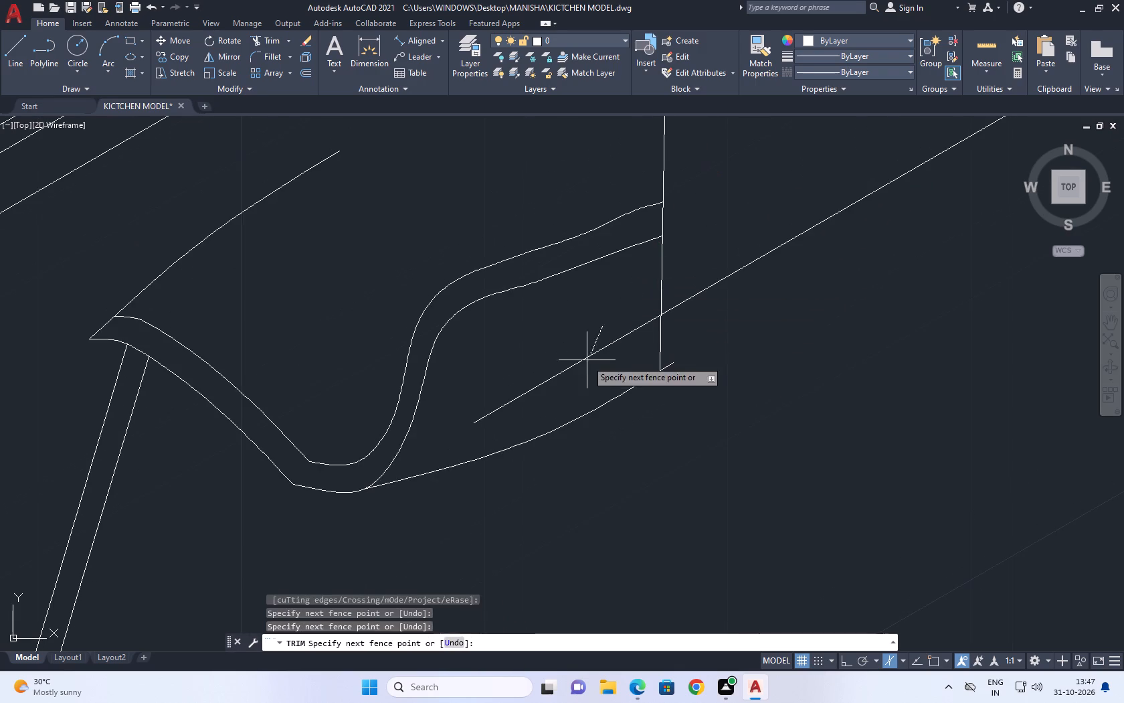
pyautogui.click(580, 370)
pyautogui.scroll(1, 664, 364)
pyautogui.click(671, 360)
pyautogui.click(662, 383)
pyautogui.scroll(-2, 689, 349)
pyautogui.press('Escape')
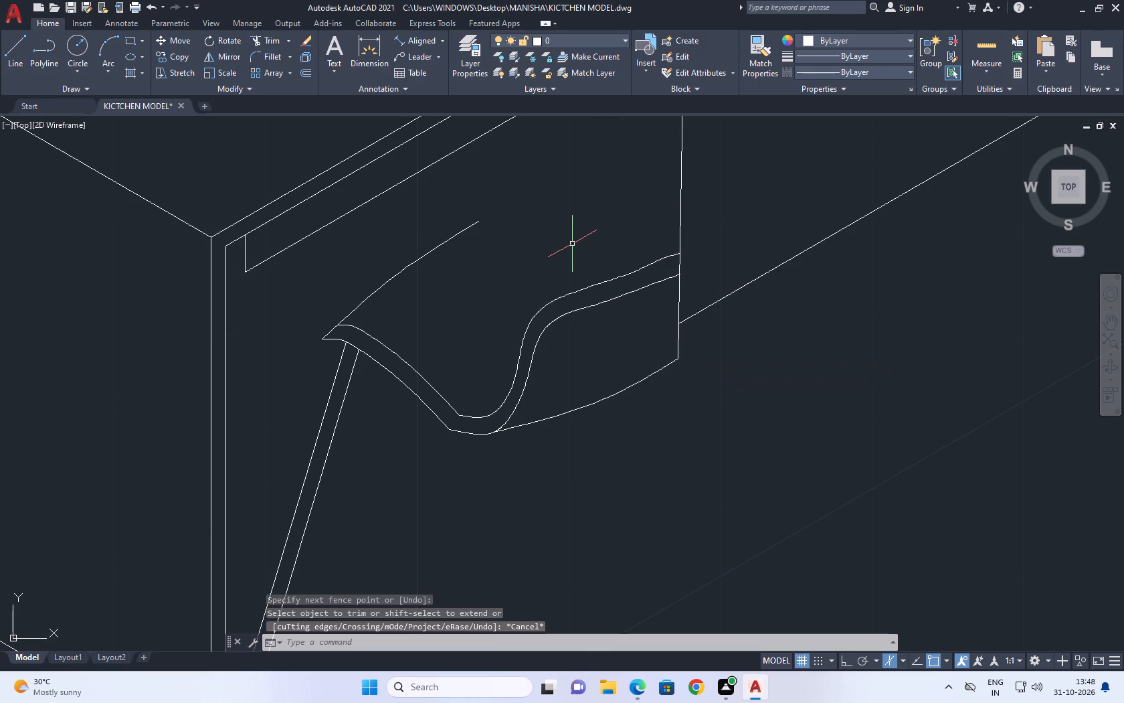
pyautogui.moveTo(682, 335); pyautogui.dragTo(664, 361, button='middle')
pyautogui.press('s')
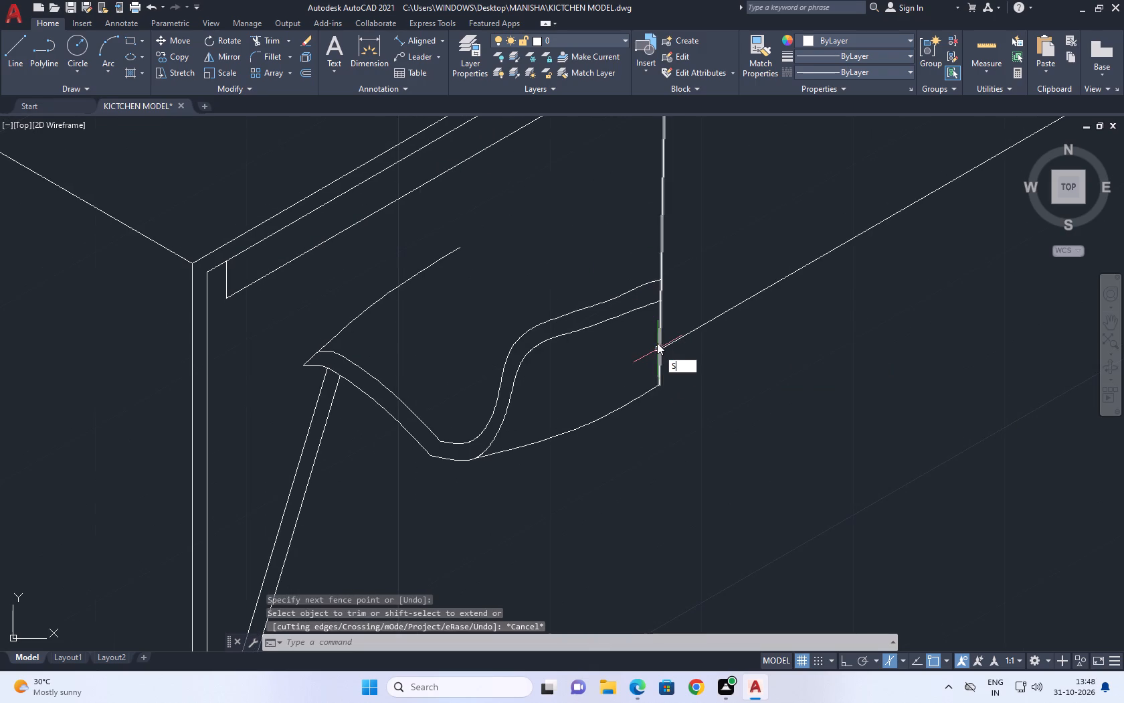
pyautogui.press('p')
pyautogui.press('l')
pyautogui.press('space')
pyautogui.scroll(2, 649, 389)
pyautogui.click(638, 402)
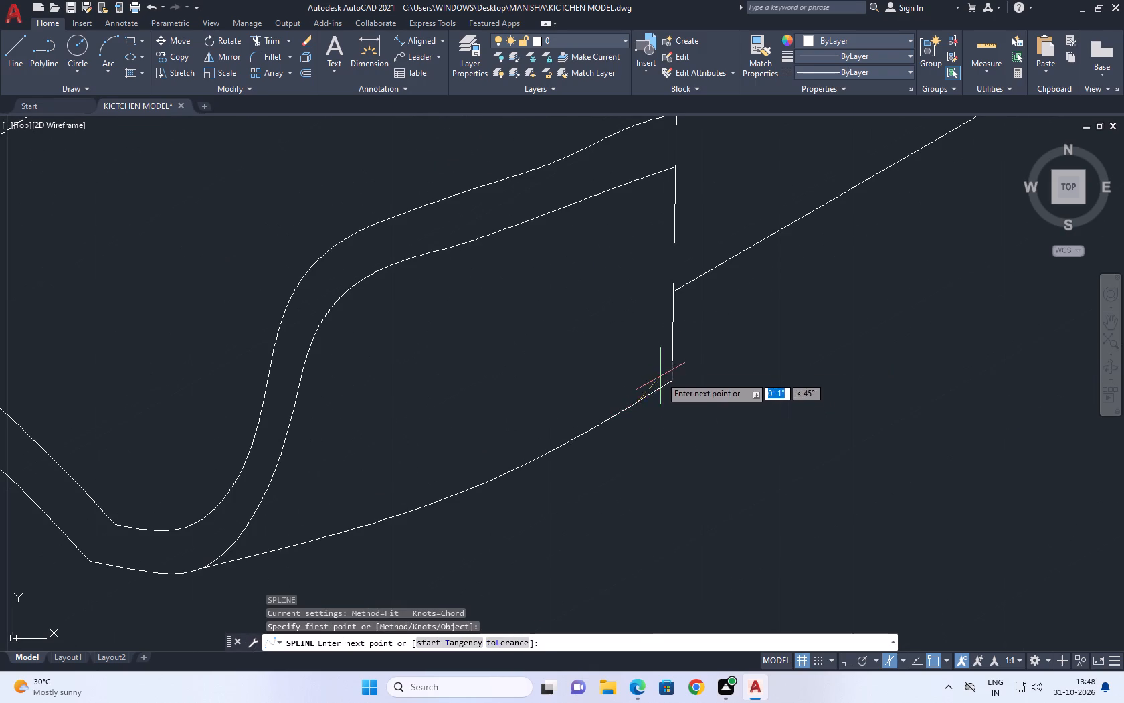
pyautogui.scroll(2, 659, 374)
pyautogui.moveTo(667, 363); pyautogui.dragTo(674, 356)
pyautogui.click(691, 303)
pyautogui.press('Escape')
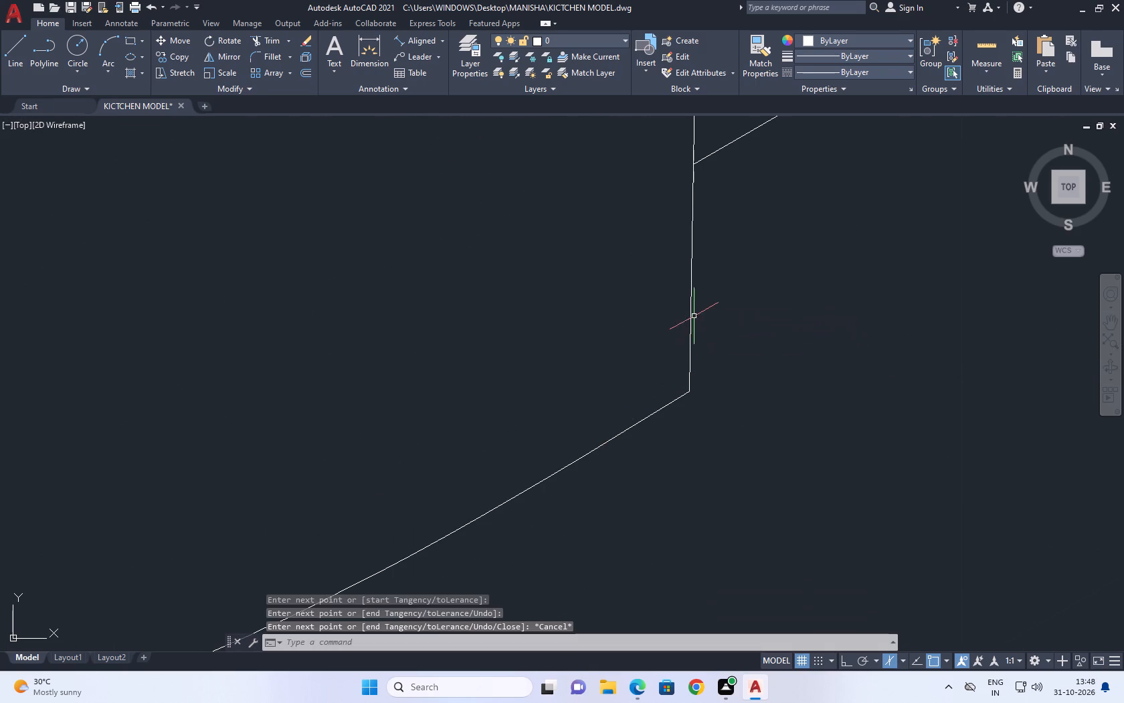
# Draw a short three-point fit spline rounding the corner between the lower spline and the vertical spline at the seat's front.
pyautogui.press('space')
pyautogui.click(622, 428)
pyautogui.click(677, 348)
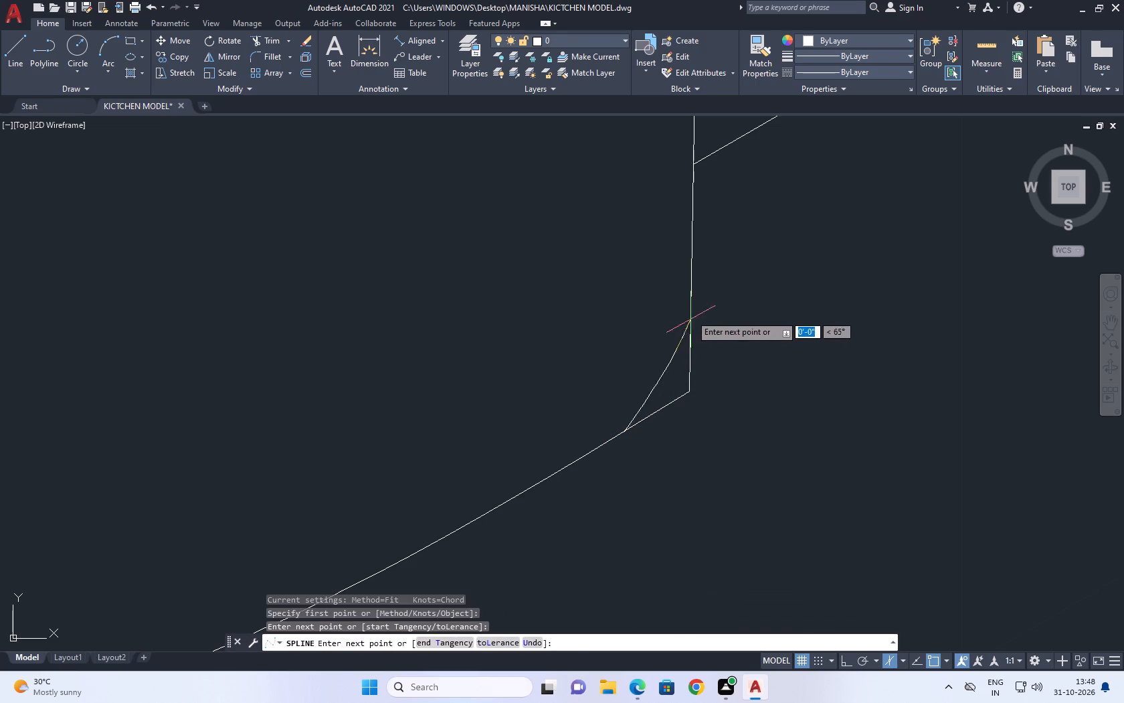
pyautogui.click(695, 271)
pyautogui.press('space')
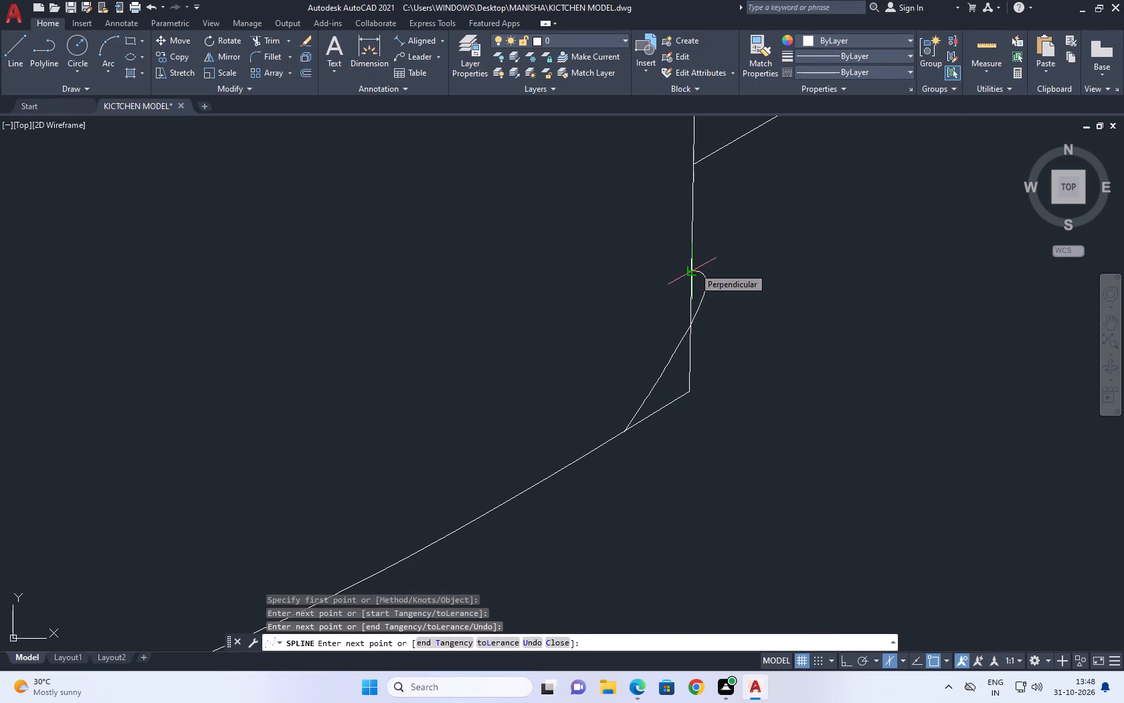
# Trim the rounding spline's overhang and the lower and vertical splines' ends at the seat's front corner to leave a rounded corner.
pyautogui.scroll(2, 688, 306)
pyautogui.write('TR')
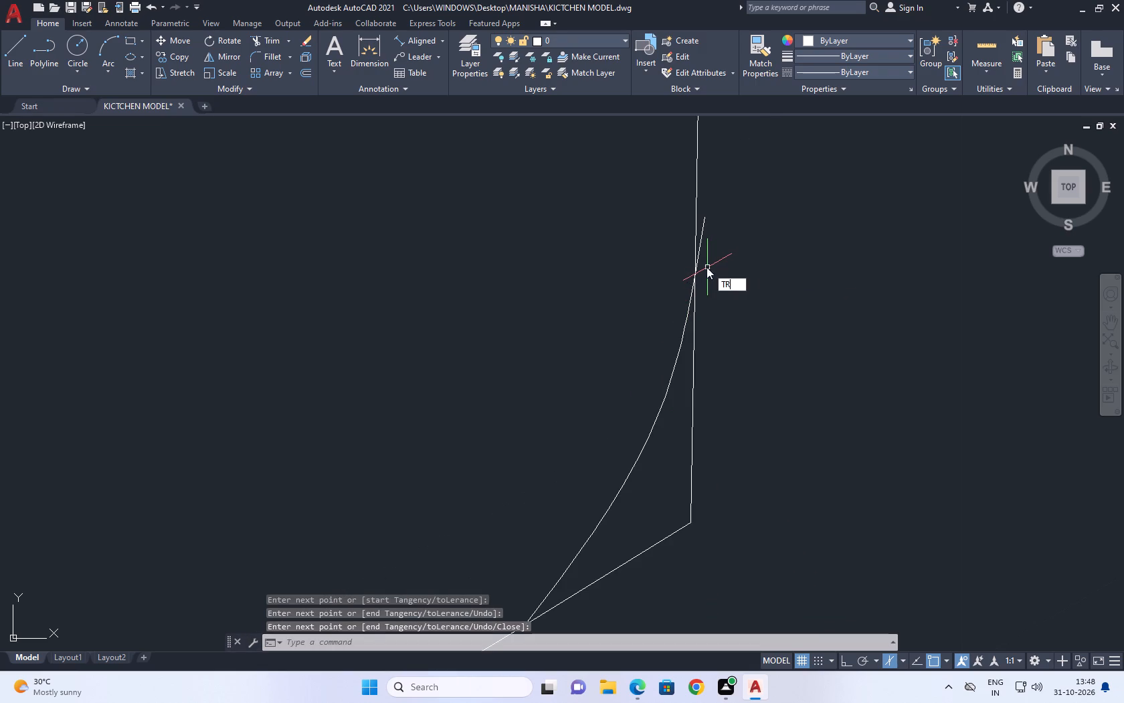
pyautogui.press('space')
pyautogui.click(700, 238)
pyautogui.moveTo(723, 342); pyautogui.dragTo(719, 368)
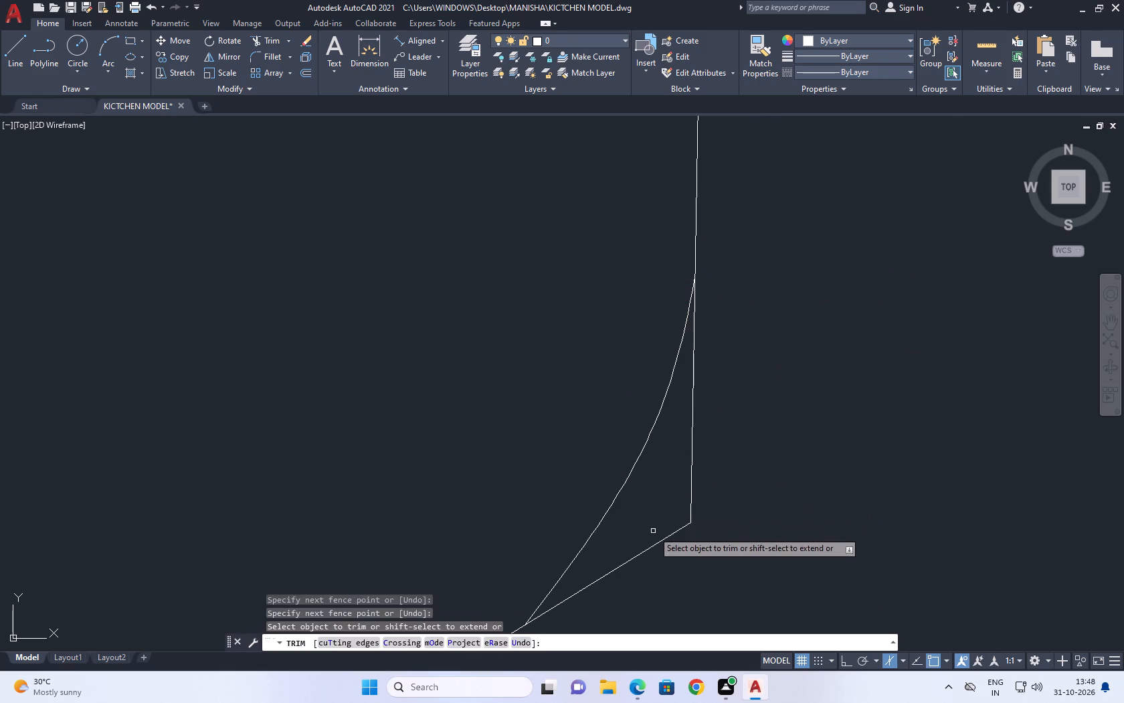
pyautogui.click(653, 531)
pyautogui.click(654, 558)
pyautogui.click(716, 474)
pyautogui.moveTo(691, 472); pyautogui.dragTo(682, 483)
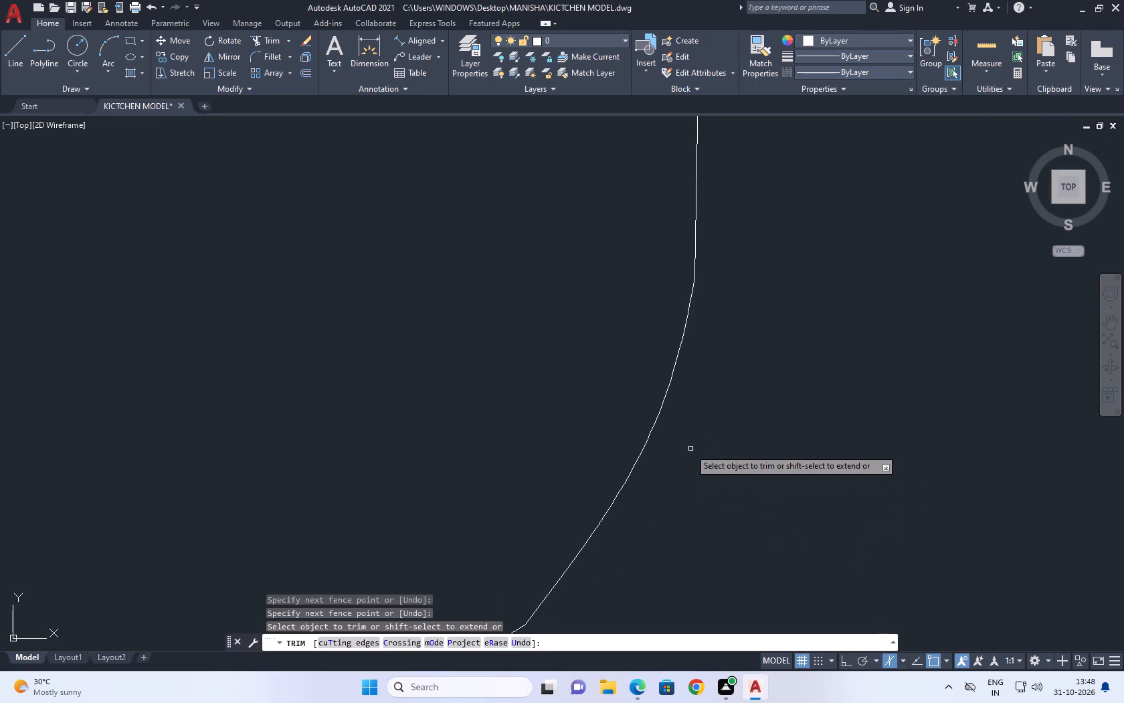
pyautogui.scroll(-5, 739, 420)
pyautogui.press('Escape')
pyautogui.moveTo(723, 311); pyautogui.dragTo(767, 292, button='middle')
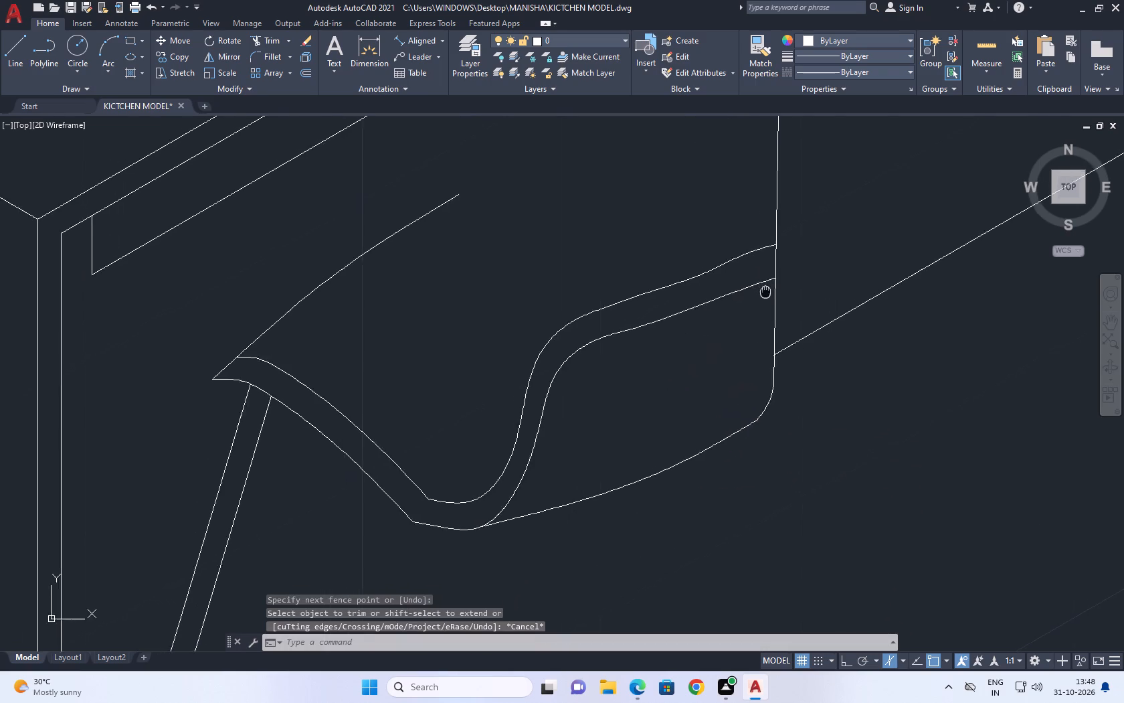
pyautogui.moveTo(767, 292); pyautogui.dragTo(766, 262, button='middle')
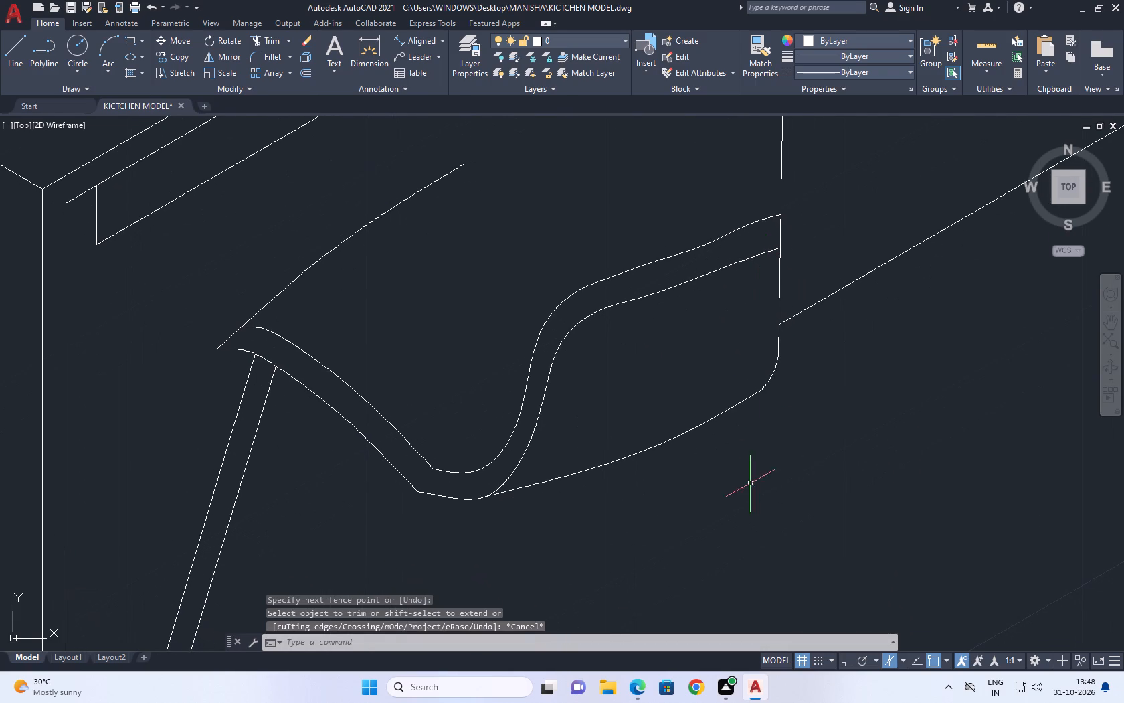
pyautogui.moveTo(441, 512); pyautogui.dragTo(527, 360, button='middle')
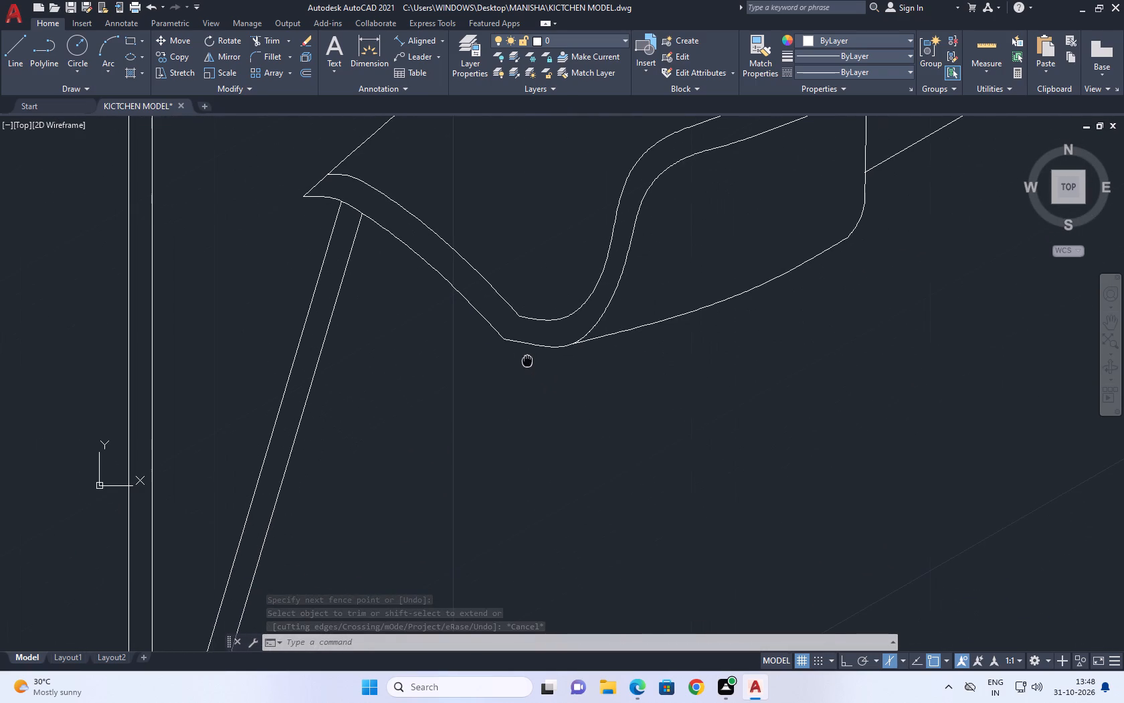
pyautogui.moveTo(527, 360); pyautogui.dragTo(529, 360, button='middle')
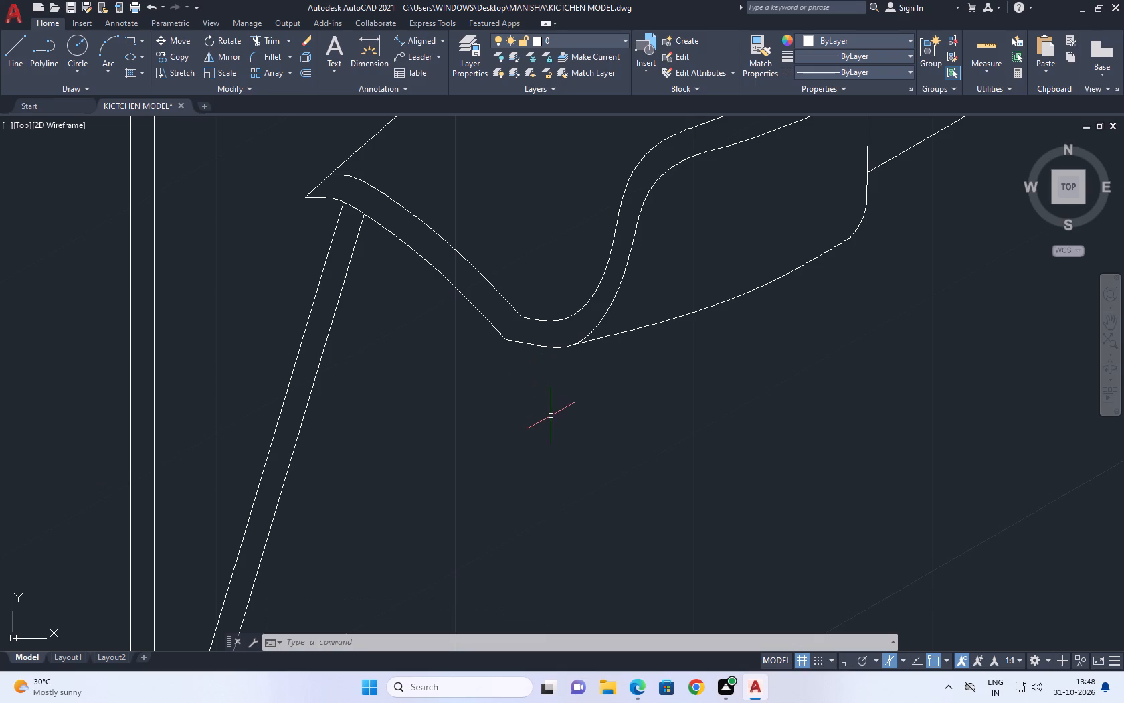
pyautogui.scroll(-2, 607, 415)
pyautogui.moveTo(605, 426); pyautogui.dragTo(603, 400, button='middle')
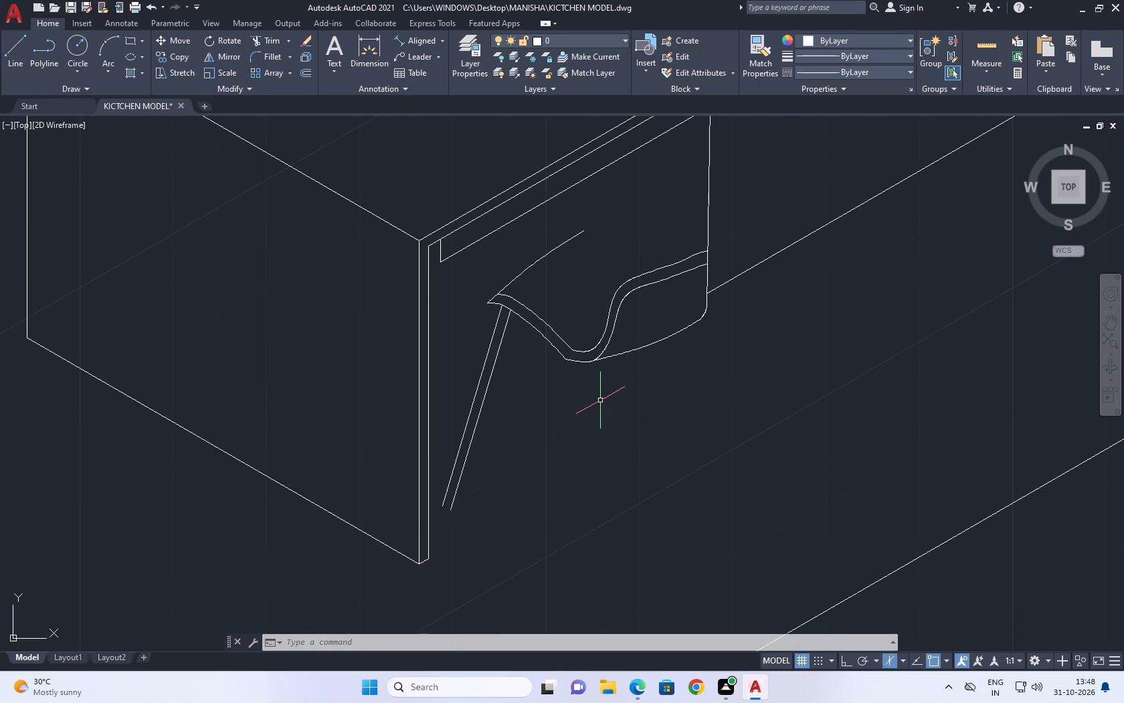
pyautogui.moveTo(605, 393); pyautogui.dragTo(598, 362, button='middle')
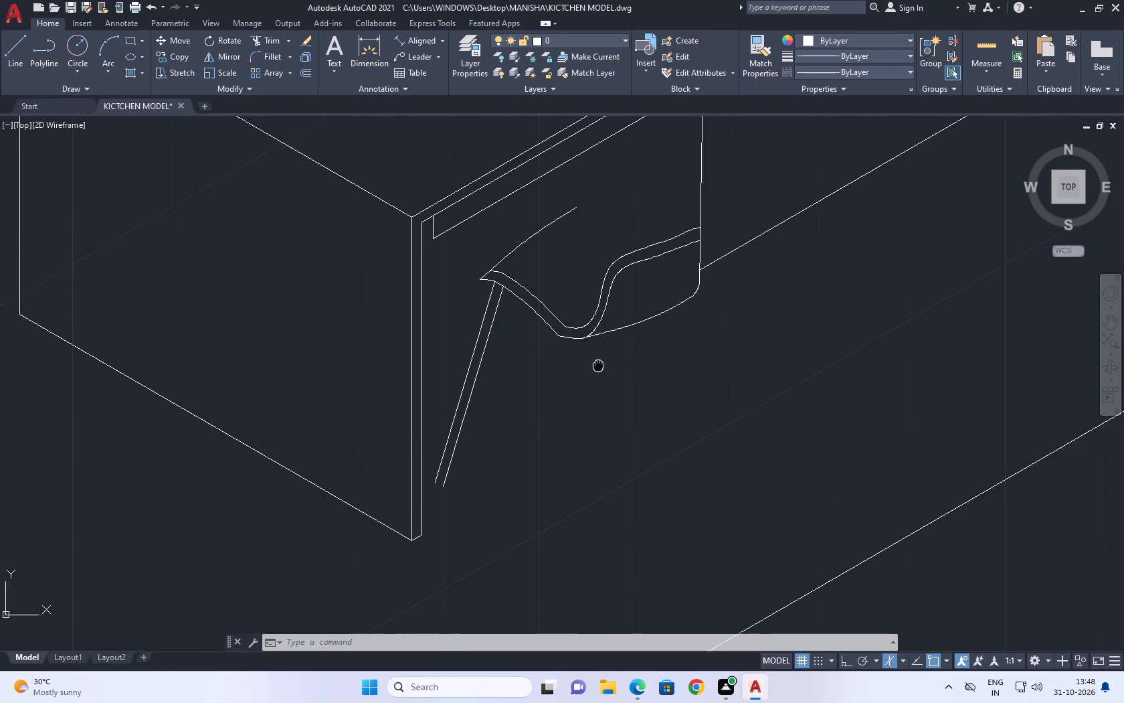
# Draw a vertical leg line about 1'-4" long downward from the seat's lower front corner where the two curves meet.
pyautogui.moveTo(598, 362); pyautogui.dragTo(605, 342, button='middle')
pyautogui.press('l')
pyautogui.press('space')
pyautogui.click(591, 313)
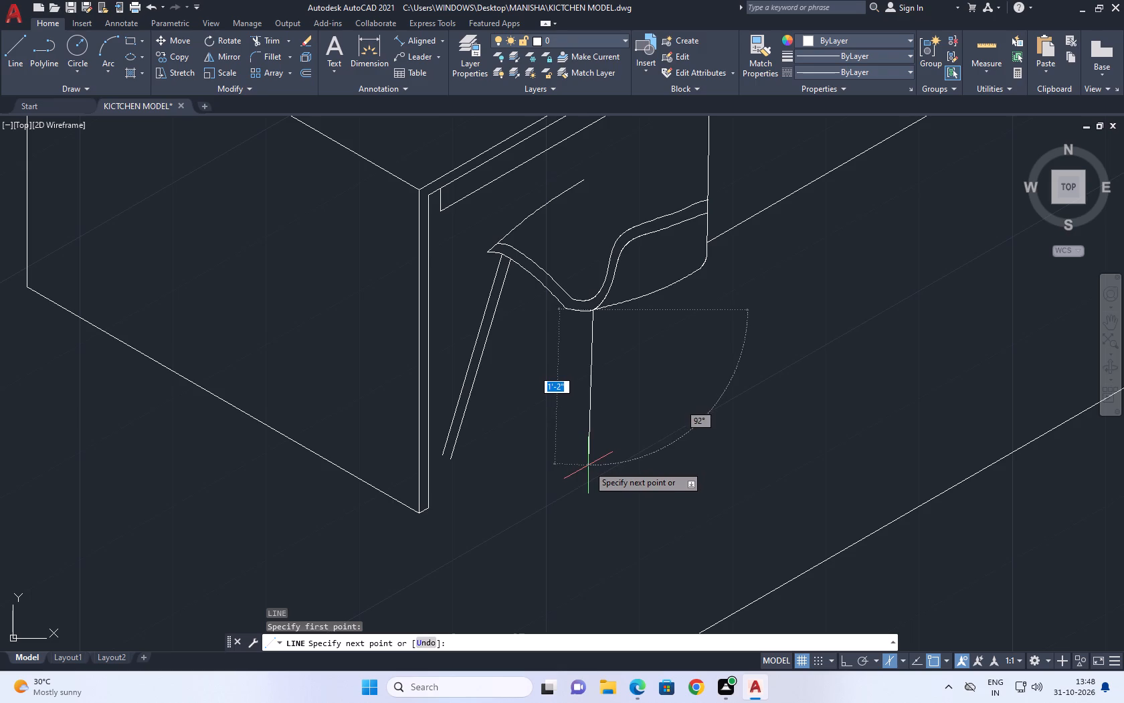
pyautogui.scroll(1, 588, 465)
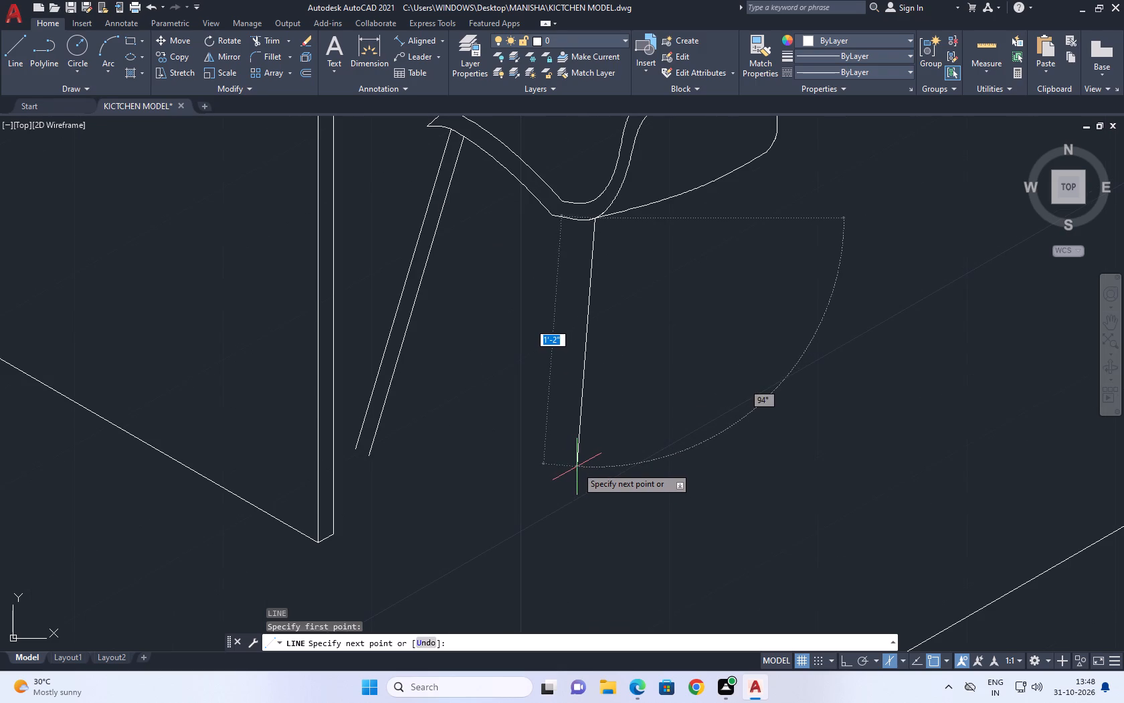
pyautogui.click(595, 495)
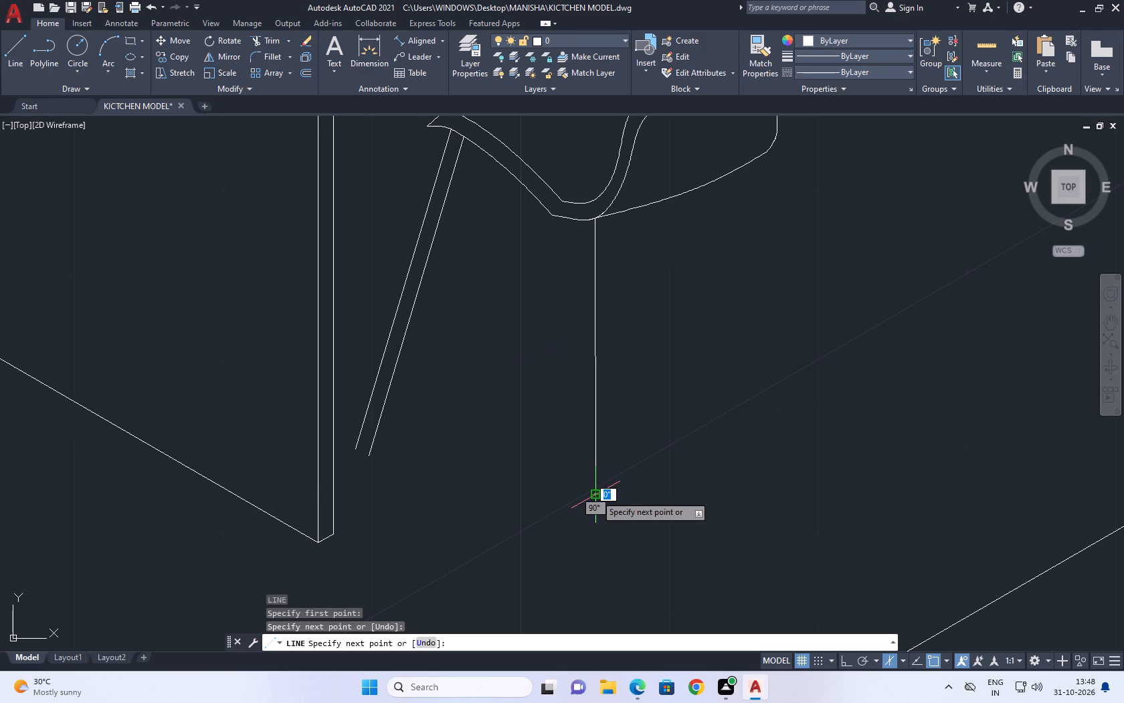
pyautogui.press('Escape')
# Copy the new vertical leg line 1" to the left under the seat's curved front corner.
pyautogui.moveTo(605, 461); pyautogui.dragTo(597, 446)
pyautogui.click(583, 423)
pyautogui.write('CO')
pyautogui.press('space')
pyautogui.scroll(1, 583, 216)
pyautogui.click(598, 222)
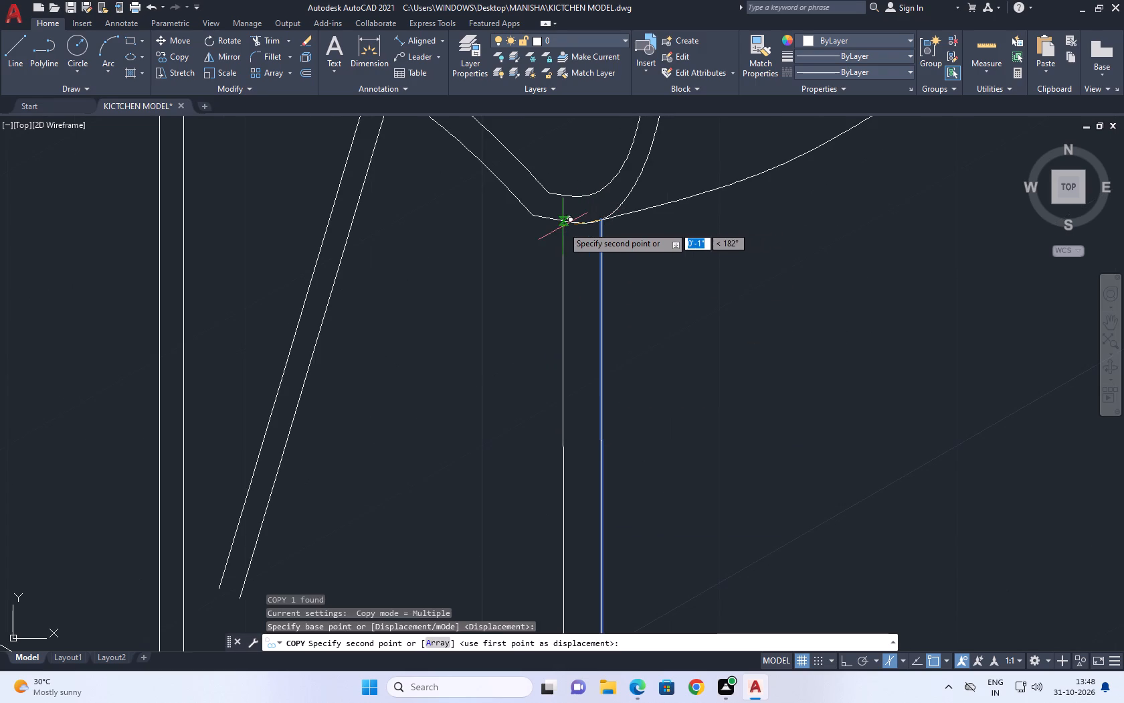
pyautogui.write('1')
pyautogui.press('space')
pyautogui.press('Escape')
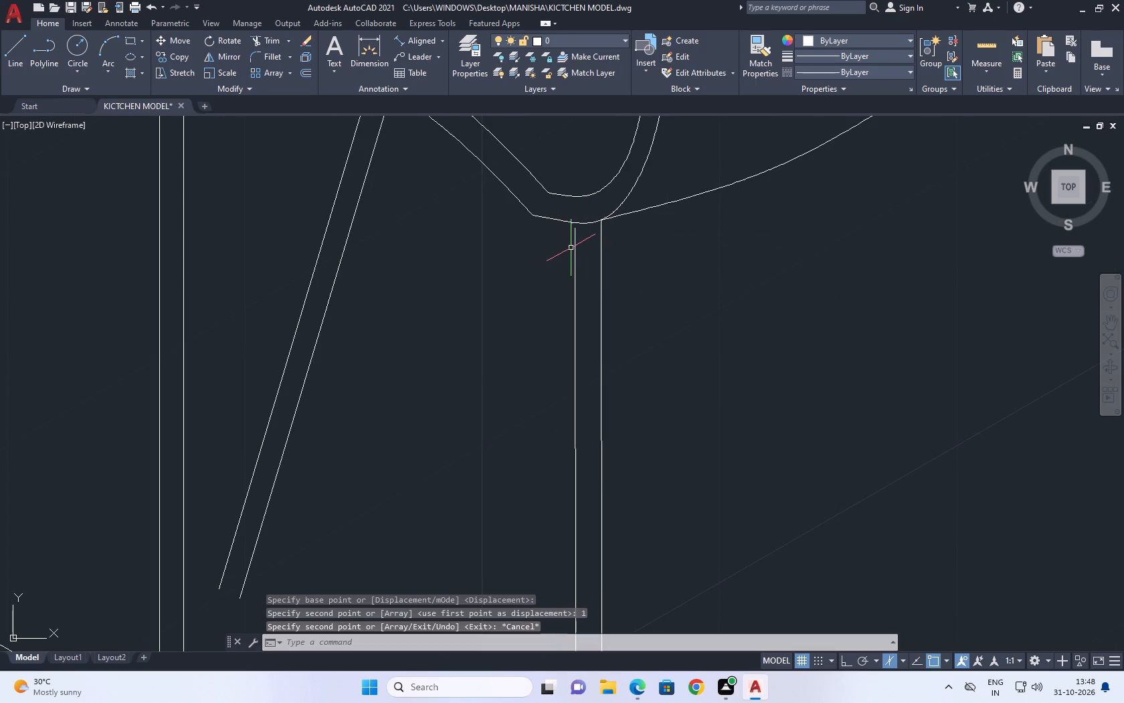
# Extend the copied leg line up to the seat's lower edge curve.
pyautogui.write('EX')
pyautogui.press('space')
pyautogui.click(582, 249)
pyautogui.click(530, 252)
pyautogui.press('Escape')
pyautogui.scroll(-3, 650, 256)
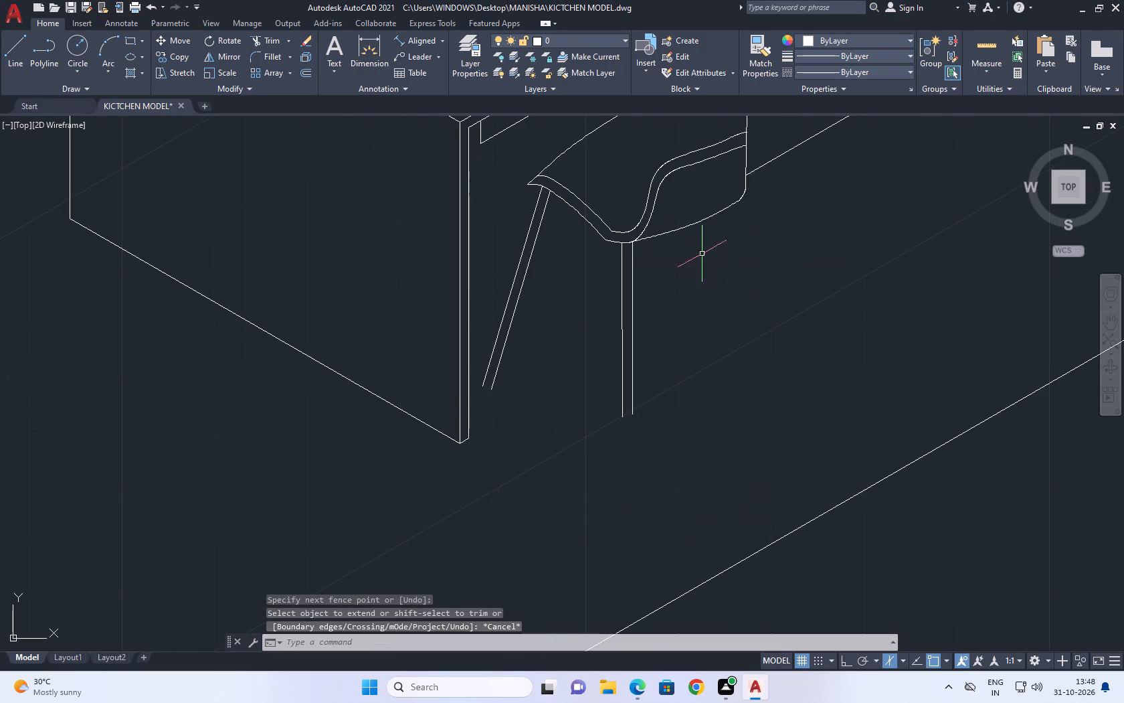
# Copy the pair of vertical leg lines to the seat's rounded corner at the far right.
pyautogui.moveTo(706, 253); pyautogui.dragTo(669, 264, button='middle')
pyautogui.moveTo(707, 250); pyautogui.dragTo(668, 261, button='middle')
pyautogui.click(601, 310)
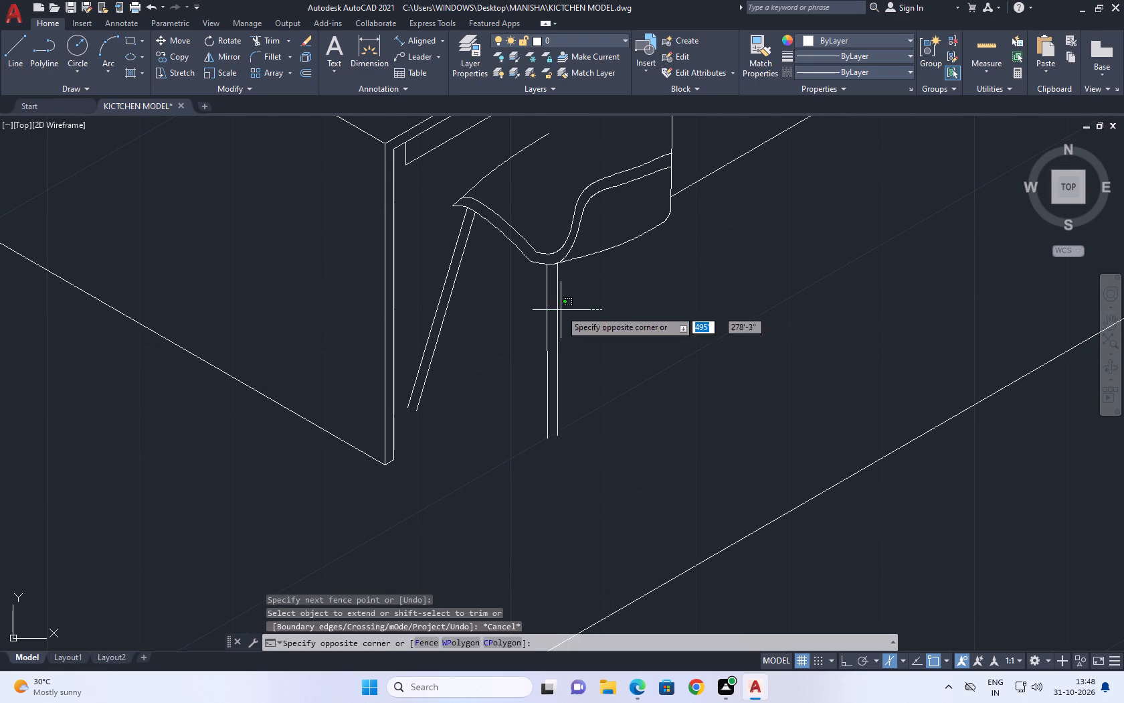
pyautogui.click(514, 317)
pyautogui.moveTo(653, 307); pyautogui.dragTo(565, 323, button='middle')
pyautogui.press('c')
pyautogui.press('o')
pyautogui.press('space')
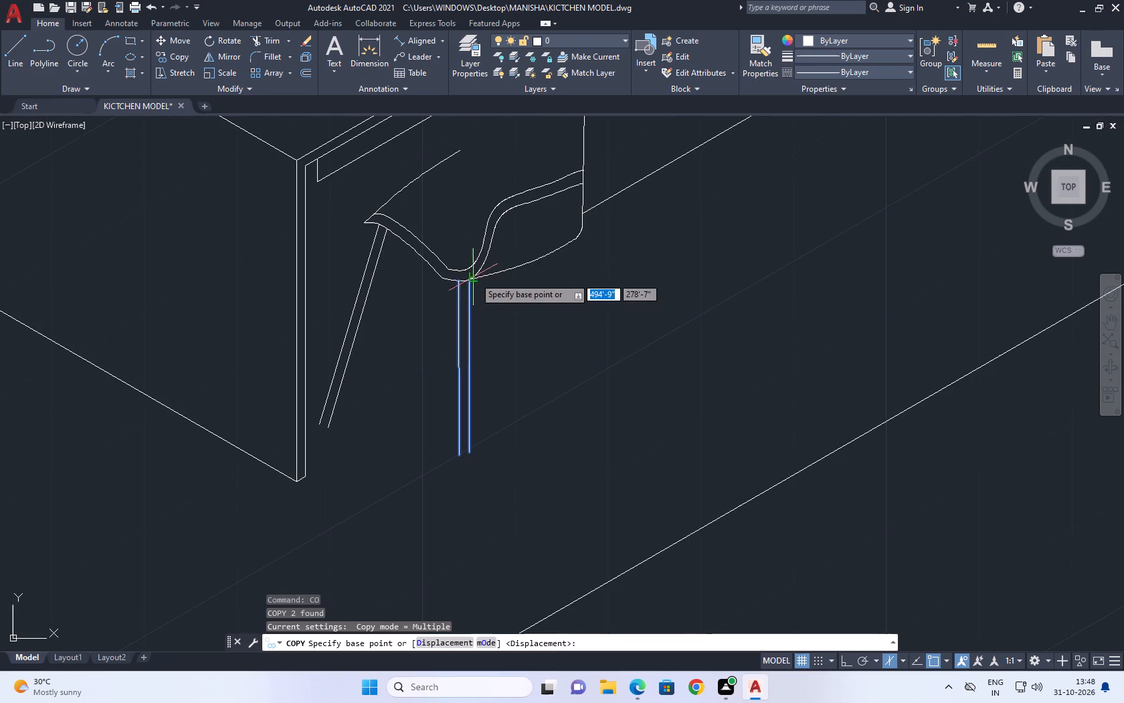
pyautogui.click(470, 277)
pyautogui.click(586, 231)
pyautogui.press('Escape')
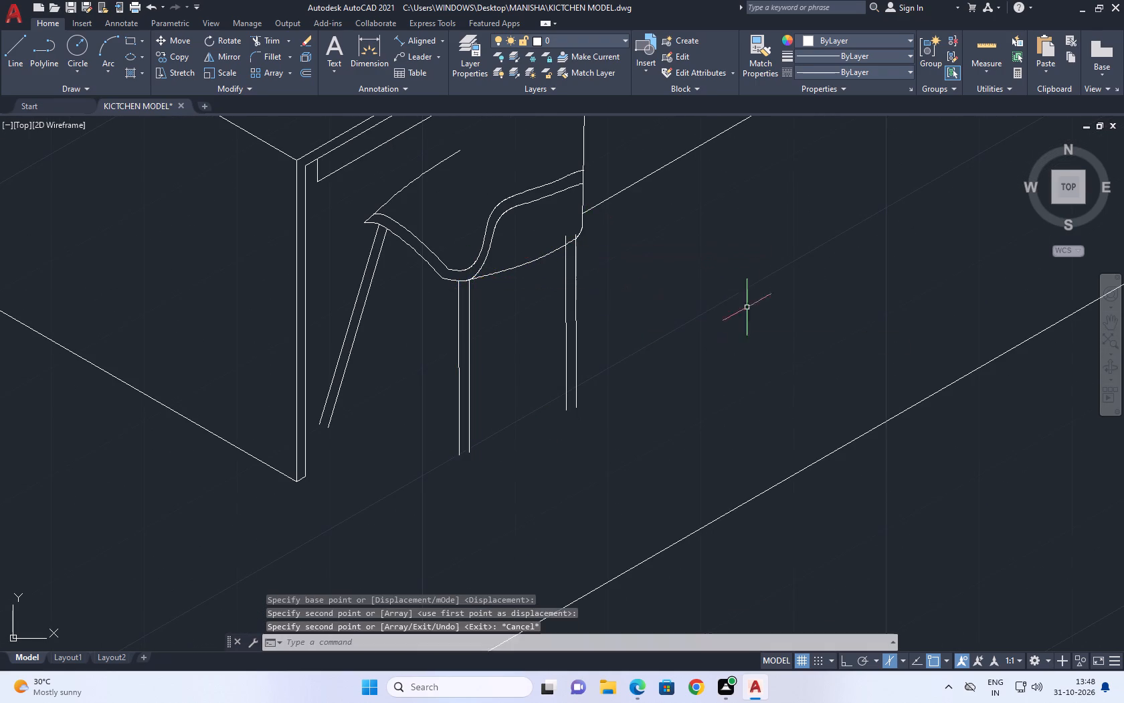
# Move the copied leg pair so its outer line starts at the upper end of the seat's rounded corner.
pyautogui.scroll(2, 583, 241)
pyautogui.moveTo(601, 283); pyautogui.dragTo(595, 292)
pyautogui.moveTo(503, 376); pyautogui.dragTo(510, 381)
pyautogui.moveTo(623, 357); pyautogui.dragTo(549, 368, button='middle')
pyautogui.press('m')
pyautogui.press('space')
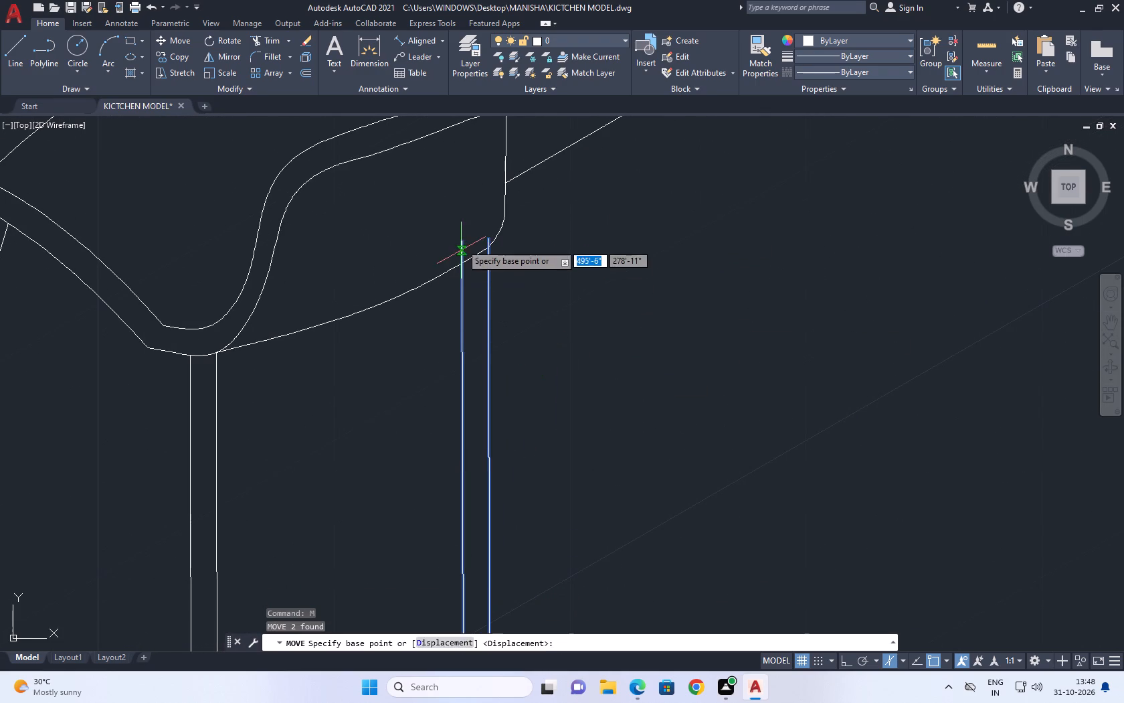
pyautogui.moveTo(488, 238); pyautogui.dragTo(500, 235)
pyautogui.moveTo(505, 218); pyautogui.dragTo(506, 211)
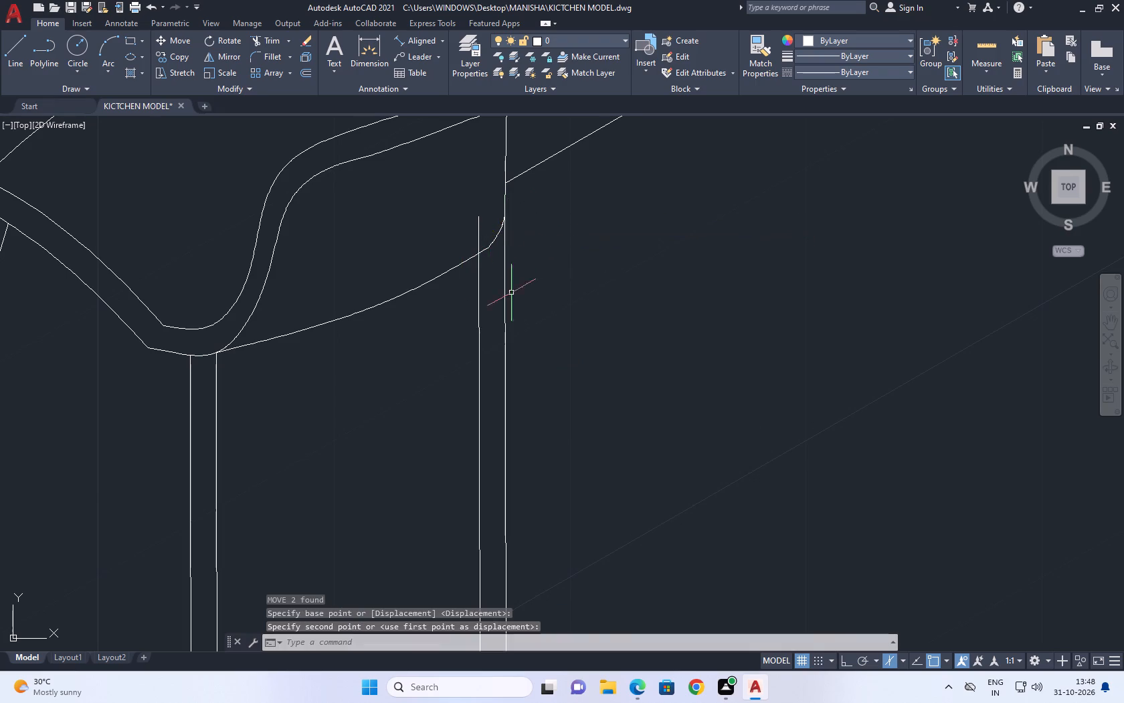
# Trim the right leg's inner line where it rises above the seat's lower curve.
pyautogui.scroll(-3, 479, 285)
pyautogui.moveTo(504, 315); pyautogui.dragTo(534, 327, button='middle')
pyautogui.scroll(4, 467, 288)
pyautogui.moveTo(618, 296); pyautogui.dragTo(539, 282, button='middle')
pyautogui.press('t')
pyautogui.press('r')
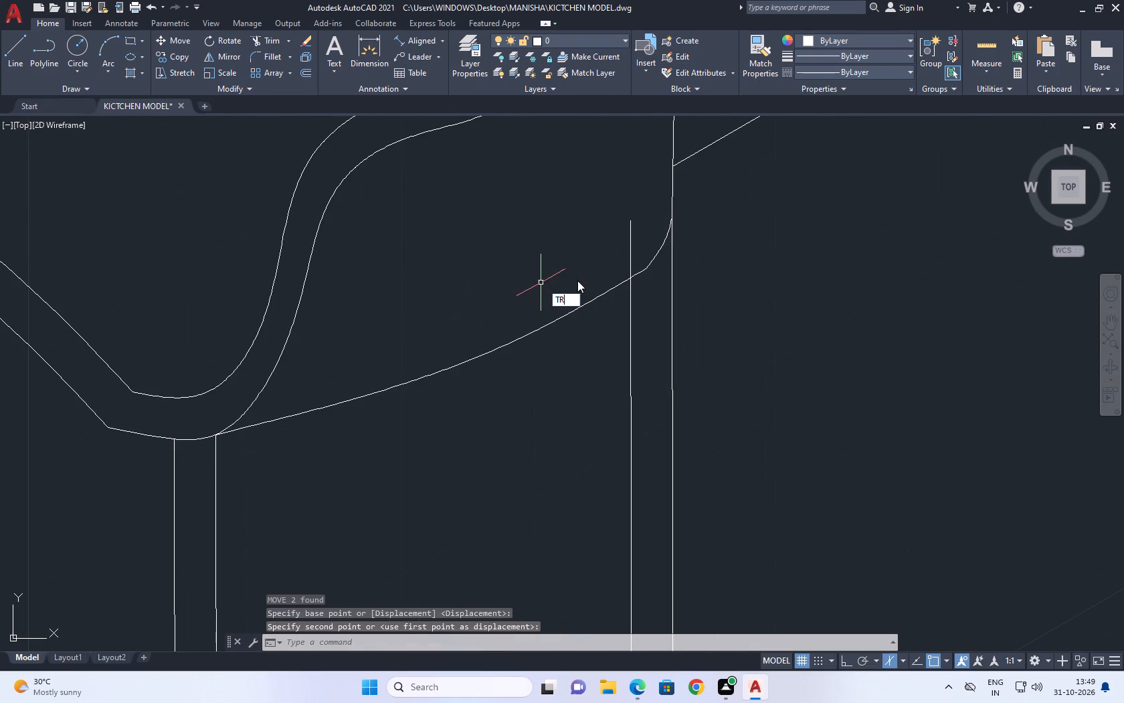
pyautogui.press('space')
pyautogui.click(648, 226)
pyautogui.click(597, 252)
pyautogui.press('Escape')
pyautogui.scroll(-5, 703, 215)
pyautogui.middleClick(632, 351)
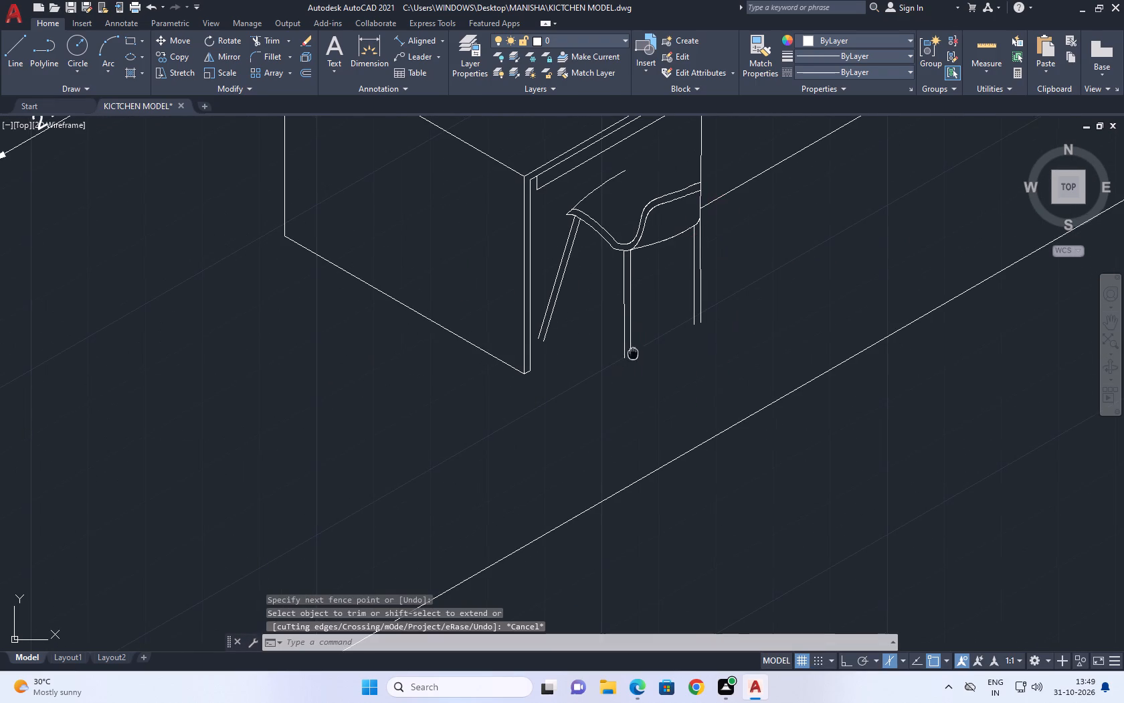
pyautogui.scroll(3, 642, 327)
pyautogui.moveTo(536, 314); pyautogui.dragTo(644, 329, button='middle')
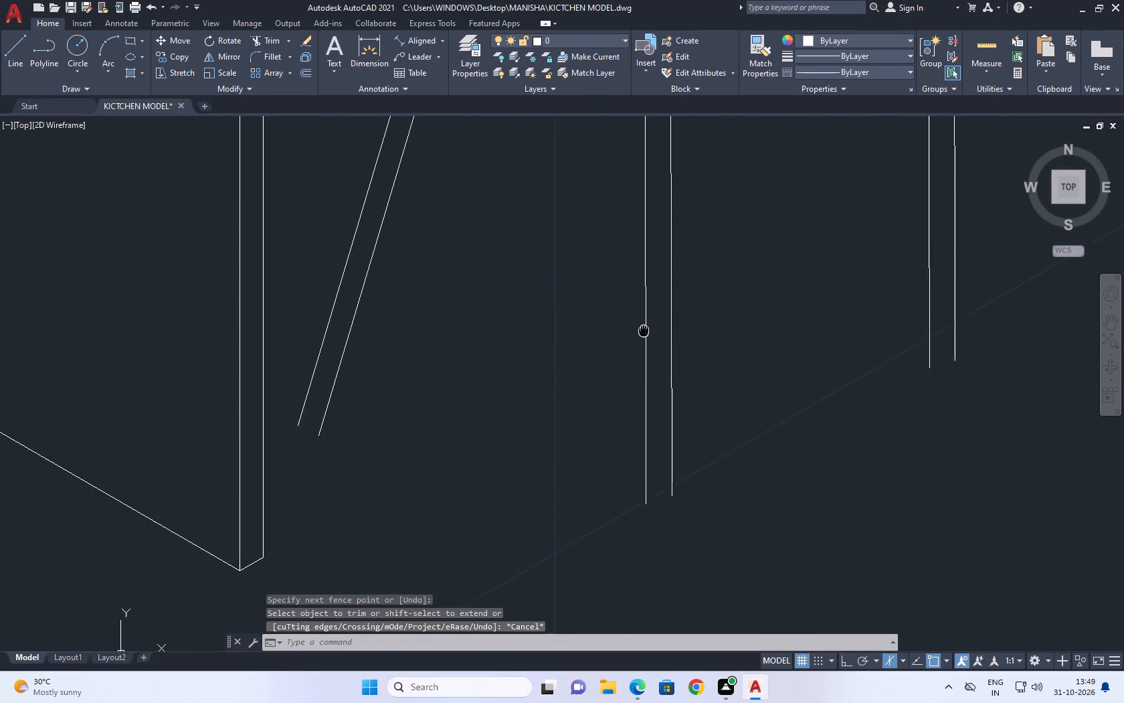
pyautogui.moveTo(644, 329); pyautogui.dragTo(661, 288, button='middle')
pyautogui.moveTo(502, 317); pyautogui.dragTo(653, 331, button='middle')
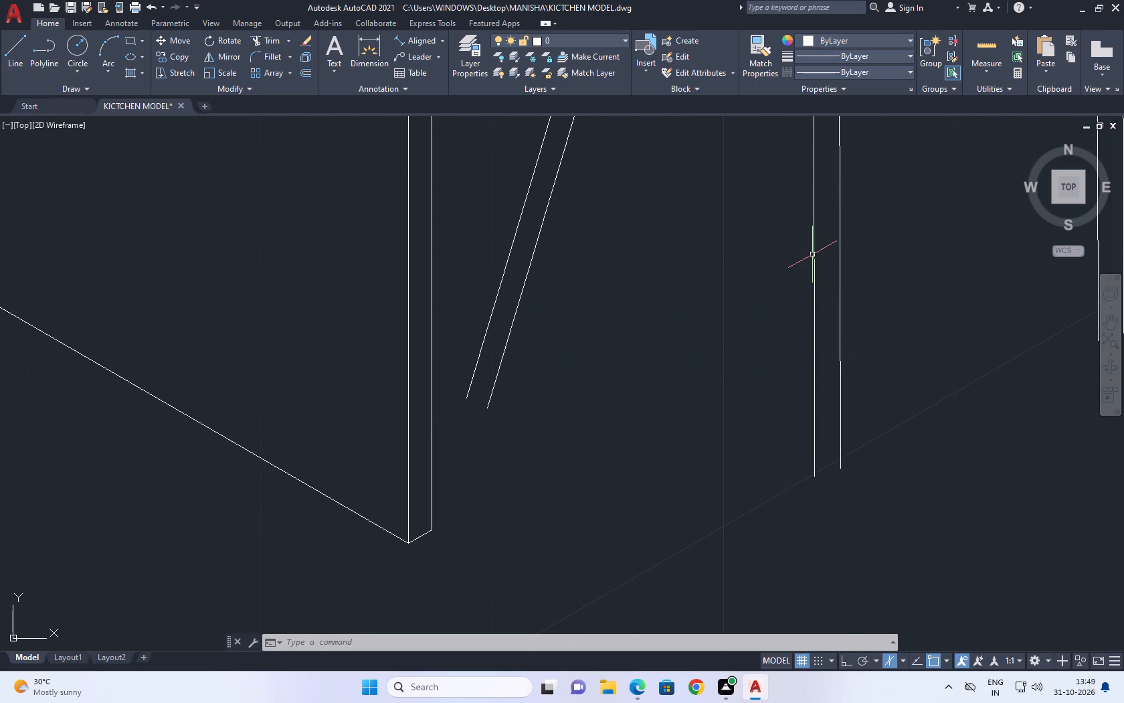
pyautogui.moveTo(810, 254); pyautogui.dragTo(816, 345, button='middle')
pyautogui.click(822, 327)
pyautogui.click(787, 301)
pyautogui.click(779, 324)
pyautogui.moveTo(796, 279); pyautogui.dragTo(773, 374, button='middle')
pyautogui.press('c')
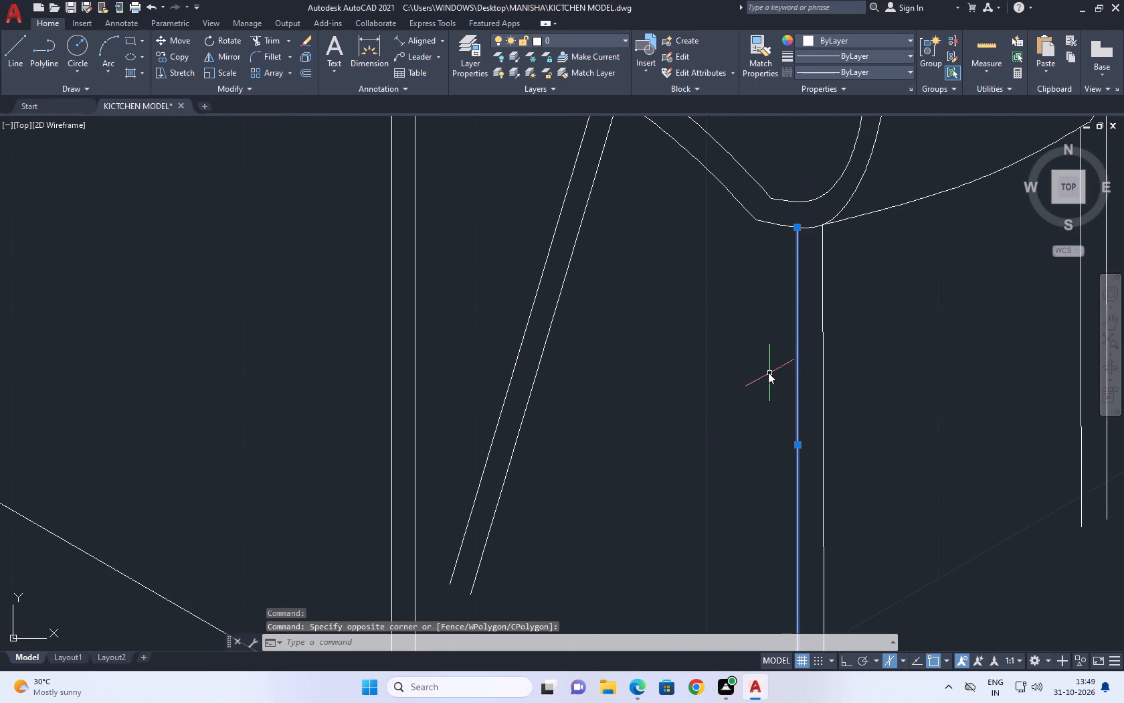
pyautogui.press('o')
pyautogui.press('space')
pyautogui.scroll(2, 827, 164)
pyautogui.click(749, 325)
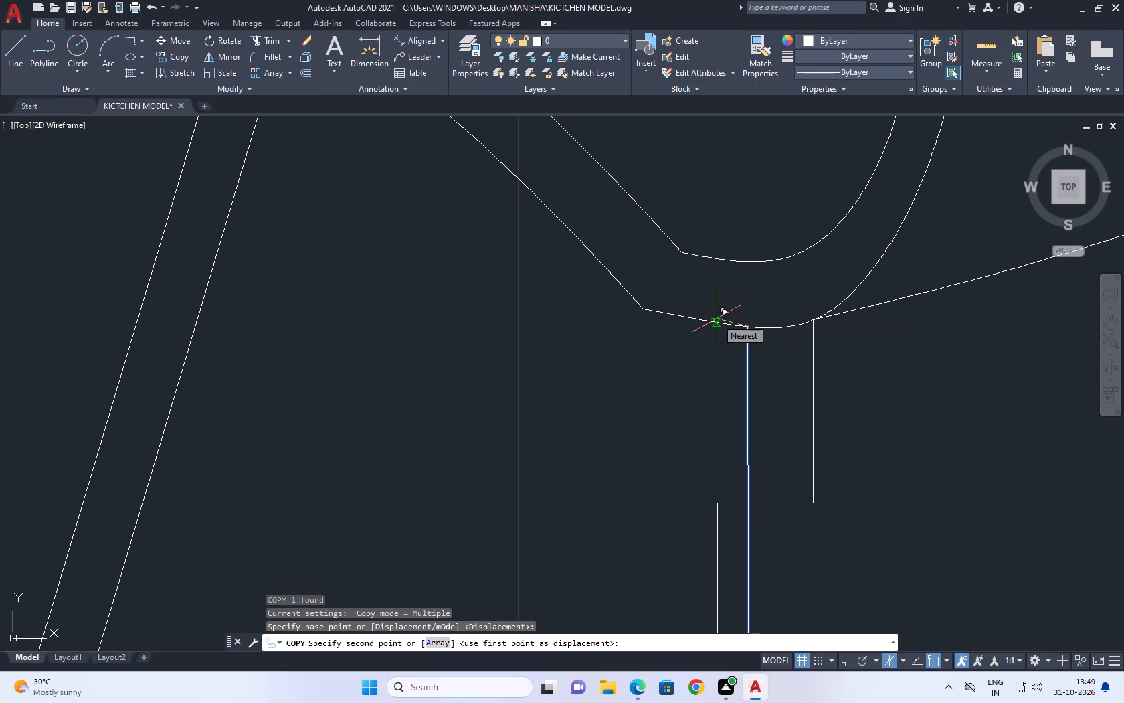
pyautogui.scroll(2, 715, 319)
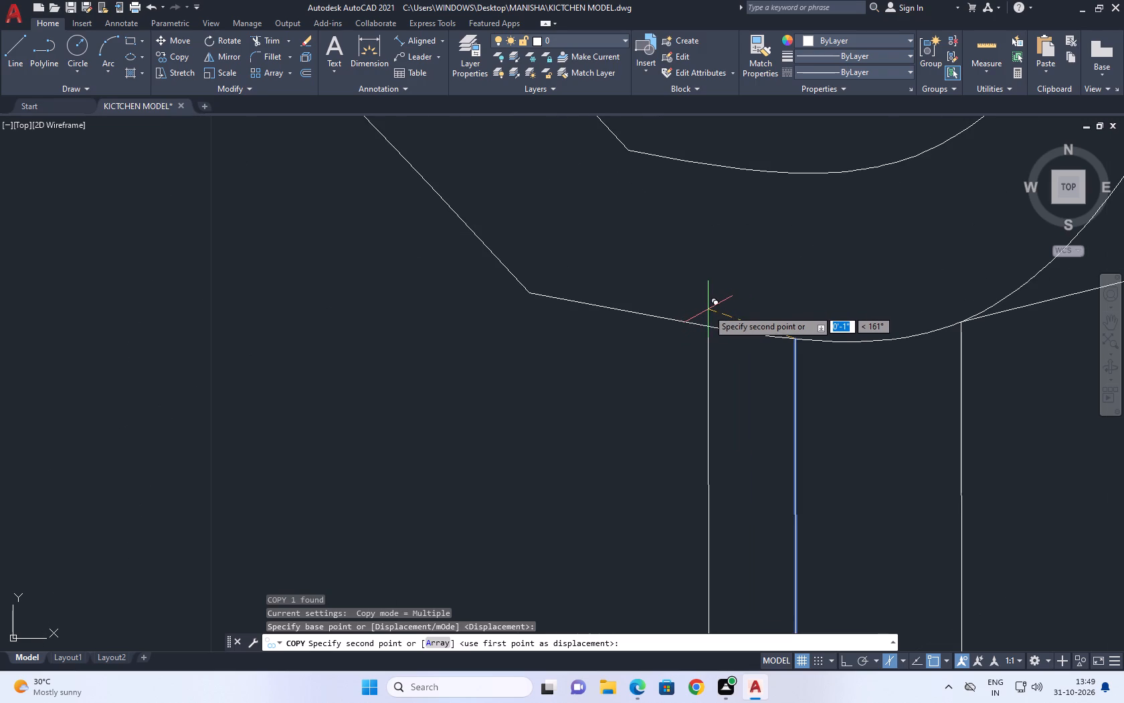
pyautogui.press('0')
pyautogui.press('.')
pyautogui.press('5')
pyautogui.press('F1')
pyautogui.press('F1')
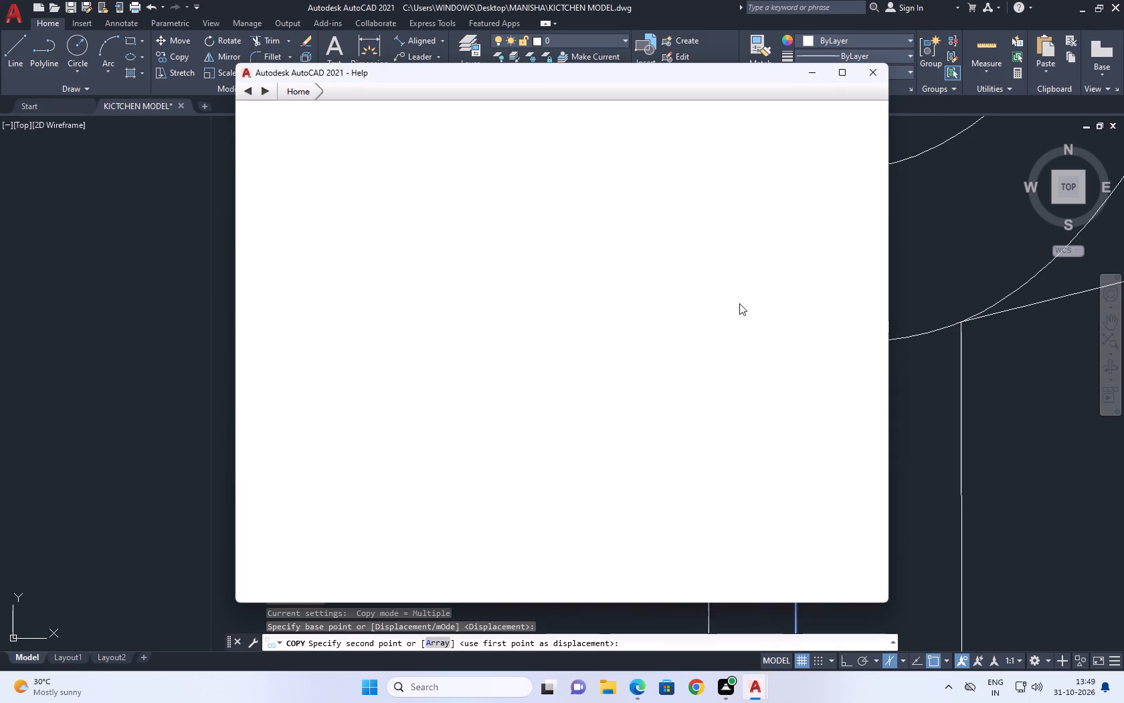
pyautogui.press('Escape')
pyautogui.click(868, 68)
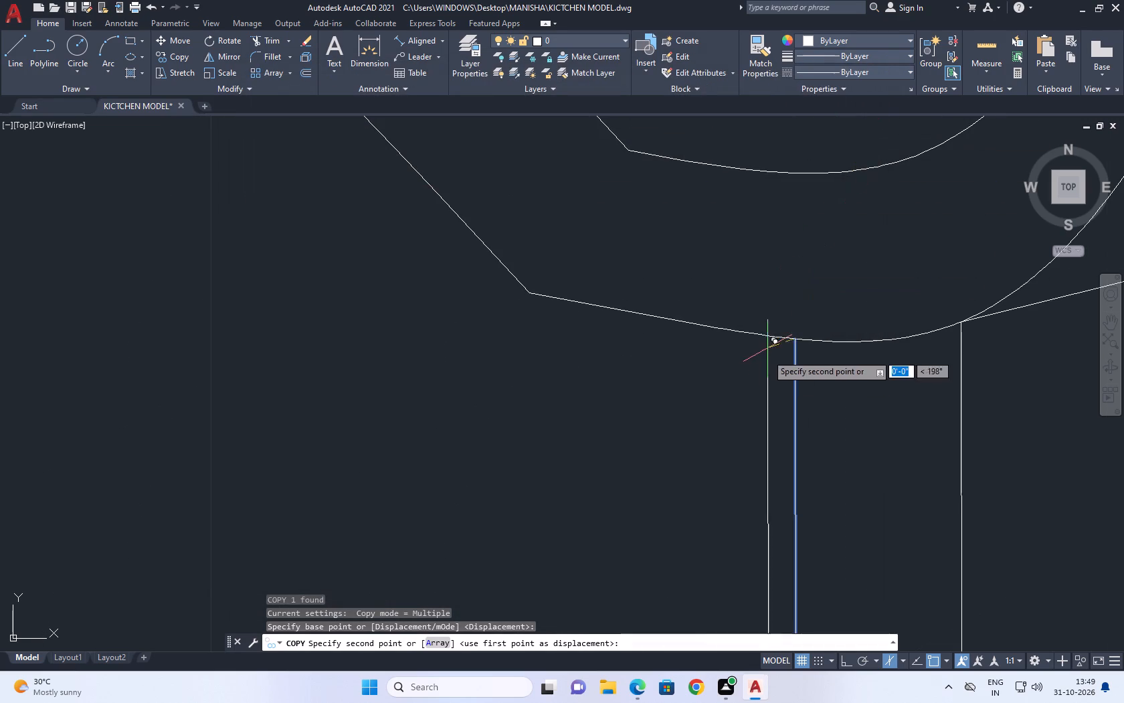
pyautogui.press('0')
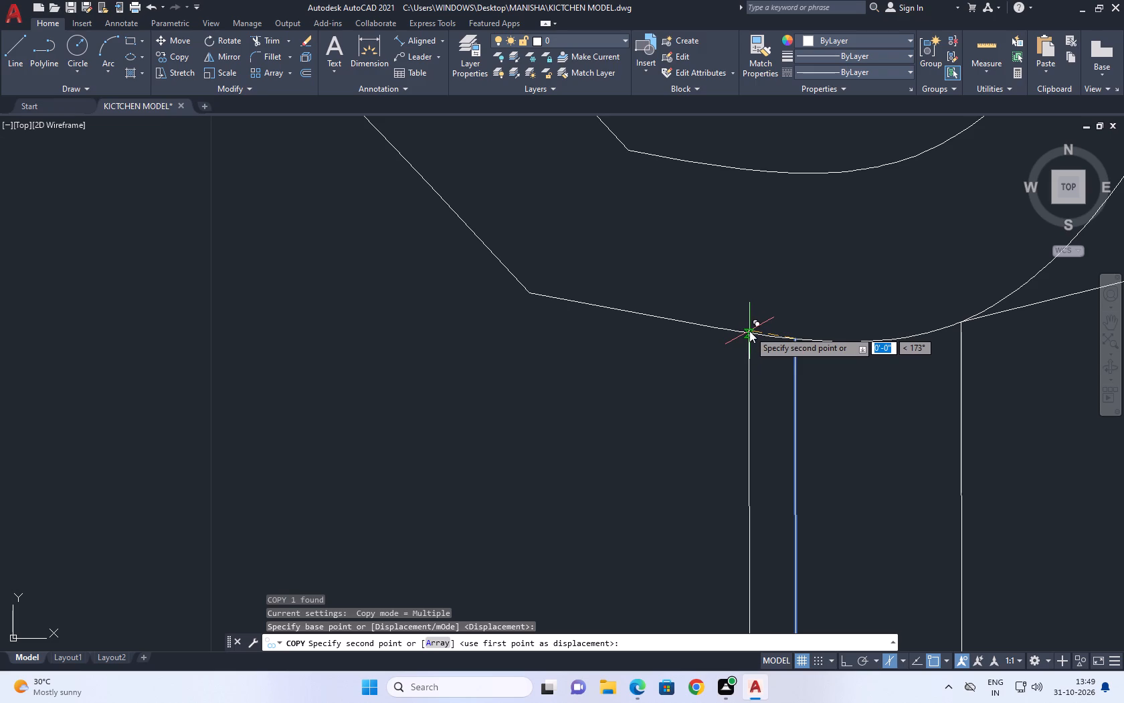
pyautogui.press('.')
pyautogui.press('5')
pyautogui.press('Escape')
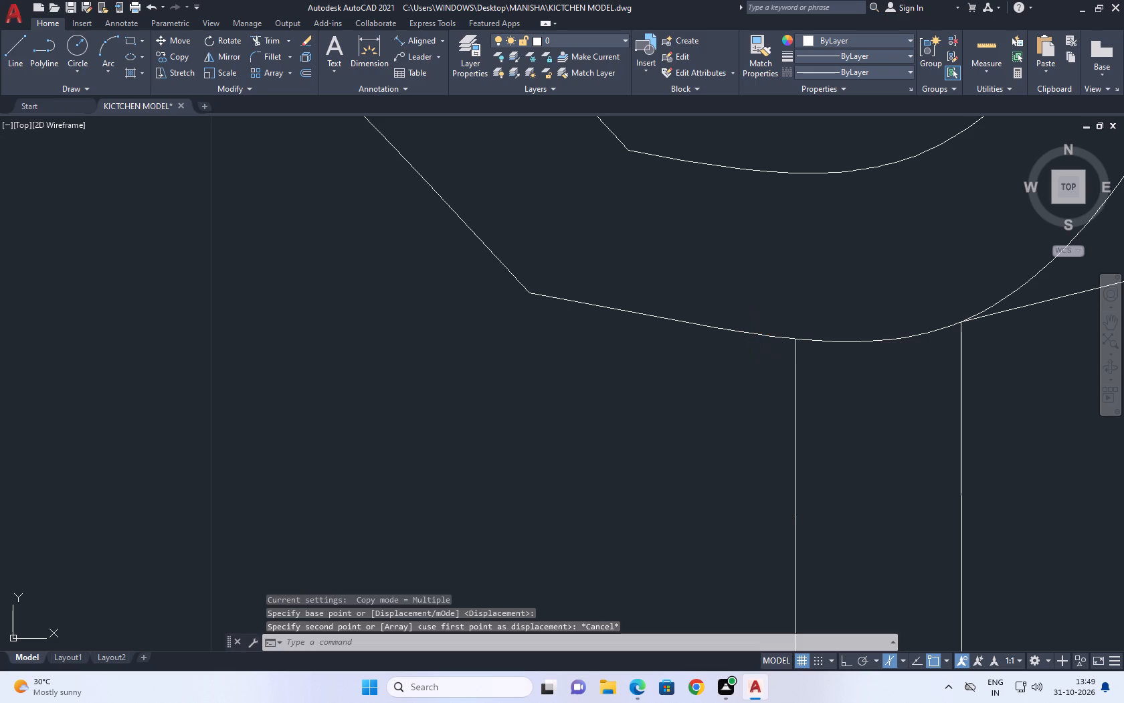
# Copy the middle leg's left line 0.5" to the left along the seat's lower edge as the leg's side edge.
pyautogui.click(800, 374)
pyautogui.click(754, 384)
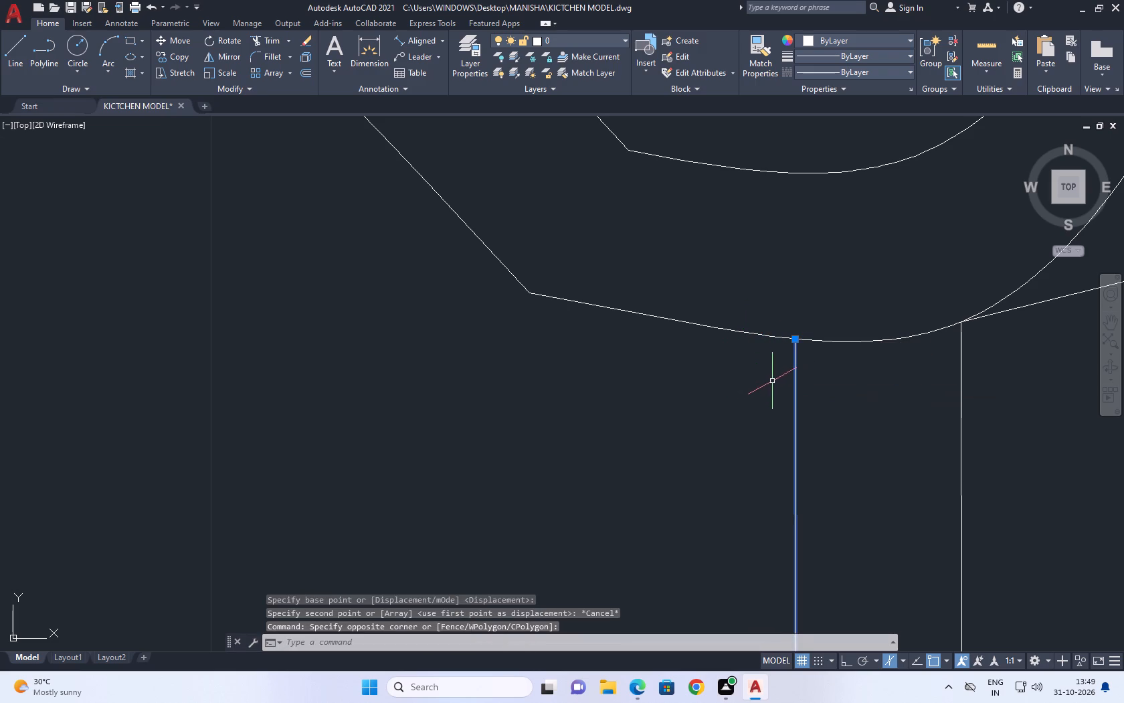
pyautogui.scroll(-5, 802, 344)
pyautogui.press('Escape')
pyautogui.click(816, 393)
pyautogui.click(767, 376)
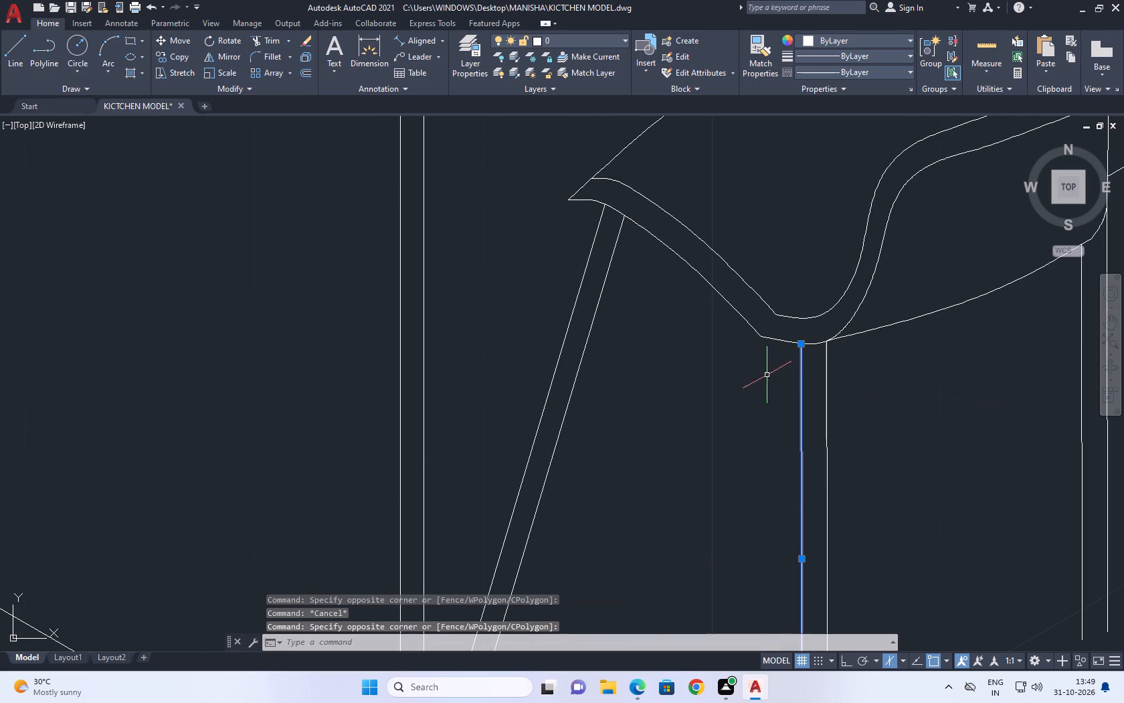
pyautogui.press('c')
pyautogui.press('o')
pyautogui.press('space')
pyautogui.scroll(2, 810, 334)
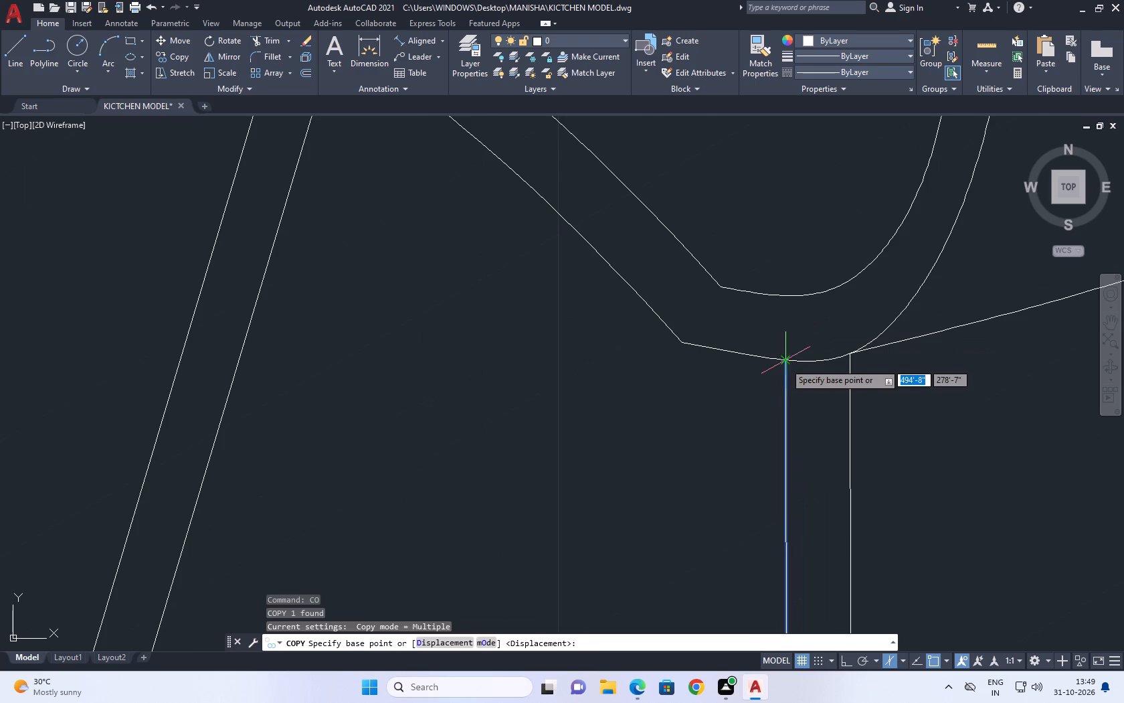
pyautogui.click(785, 363)
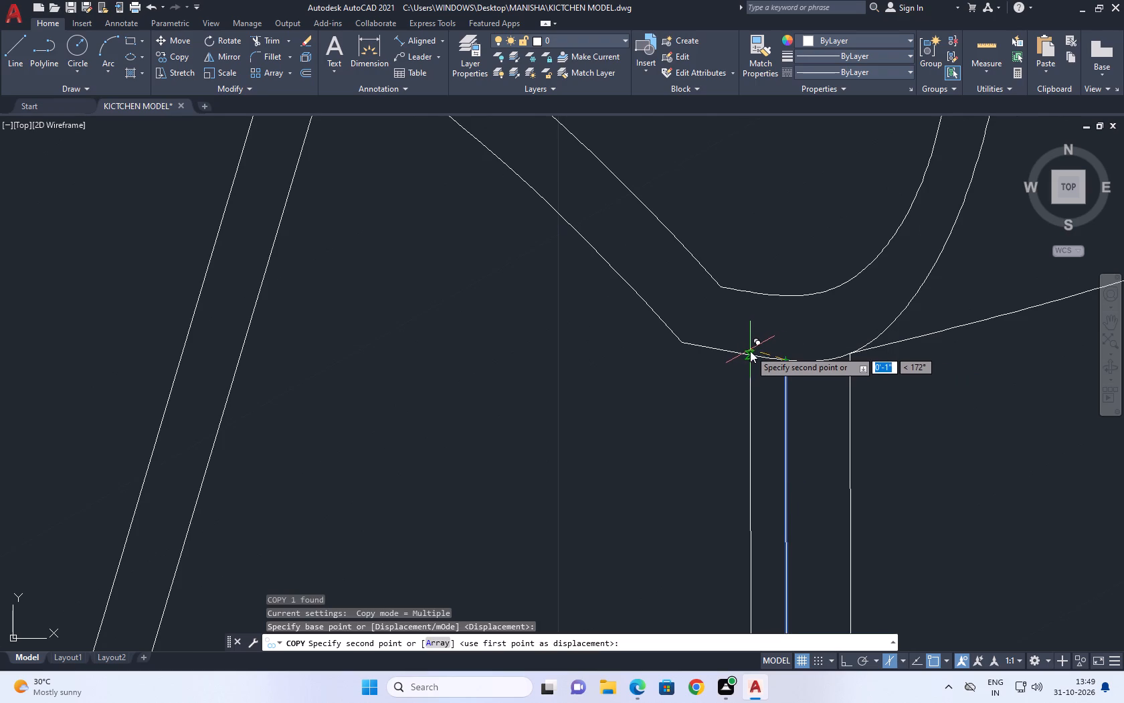
pyautogui.press('0')
pyautogui.press('.')
pyautogui.write('5')
pyautogui.press('space')
pyautogui.press('Escape')
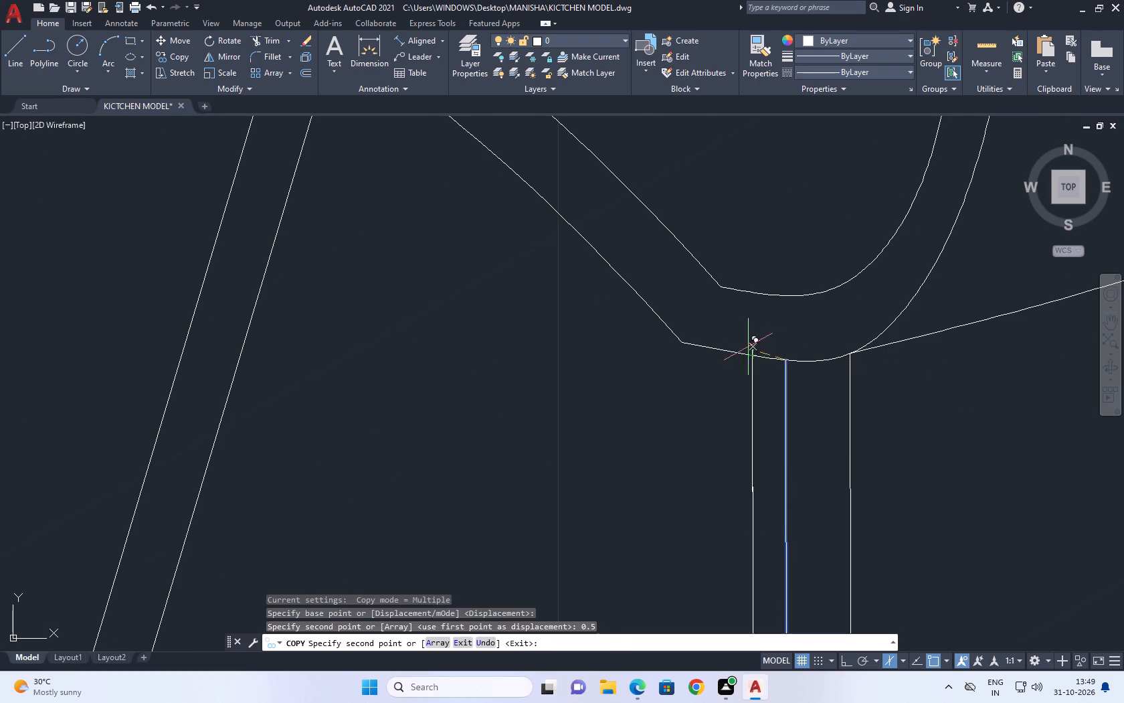
# With Ortho on in the left isoplane, draw a line from the middle leg's front edge bottom up-left past the new side edge.
pyautogui.scroll(-3, 778, 389)
pyautogui.scroll(-1, 805, 452)
pyautogui.moveTo(798, 401); pyautogui.dragTo(774, 270, button='middle')
pyautogui.scroll(4, 763, 445)
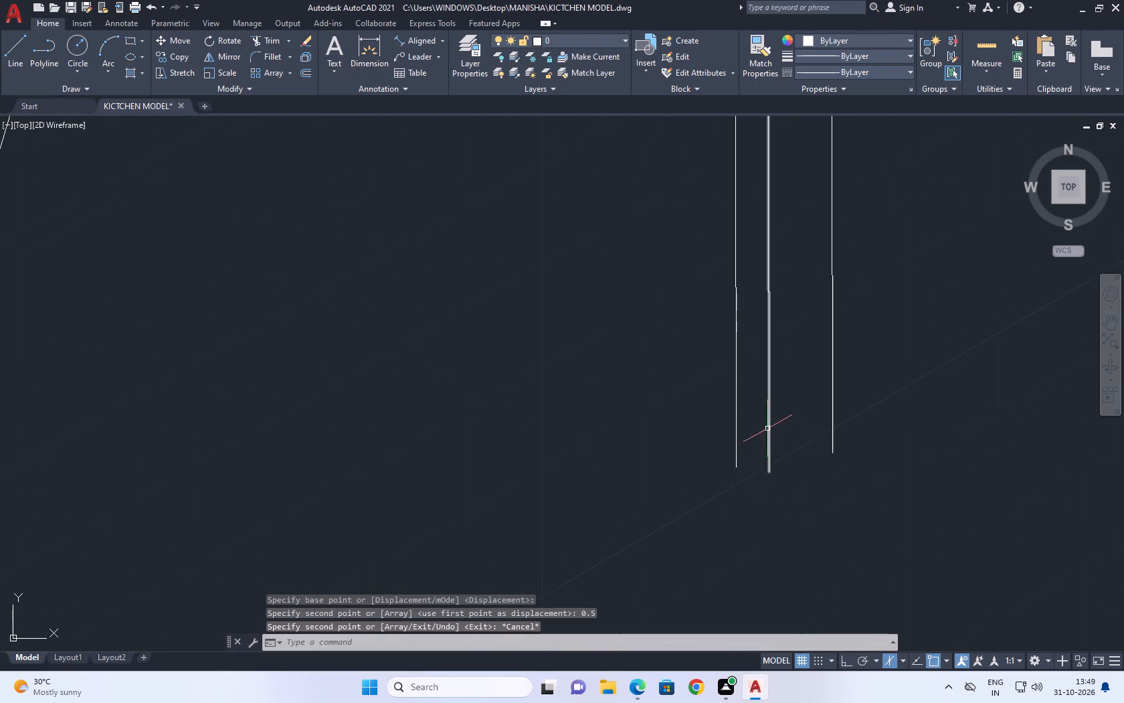
pyautogui.moveTo(771, 449); pyautogui.dragTo(757, 484, button='middle')
pyautogui.press('l')
pyautogui.press('space')
pyautogui.scroll(2, 757, 503)
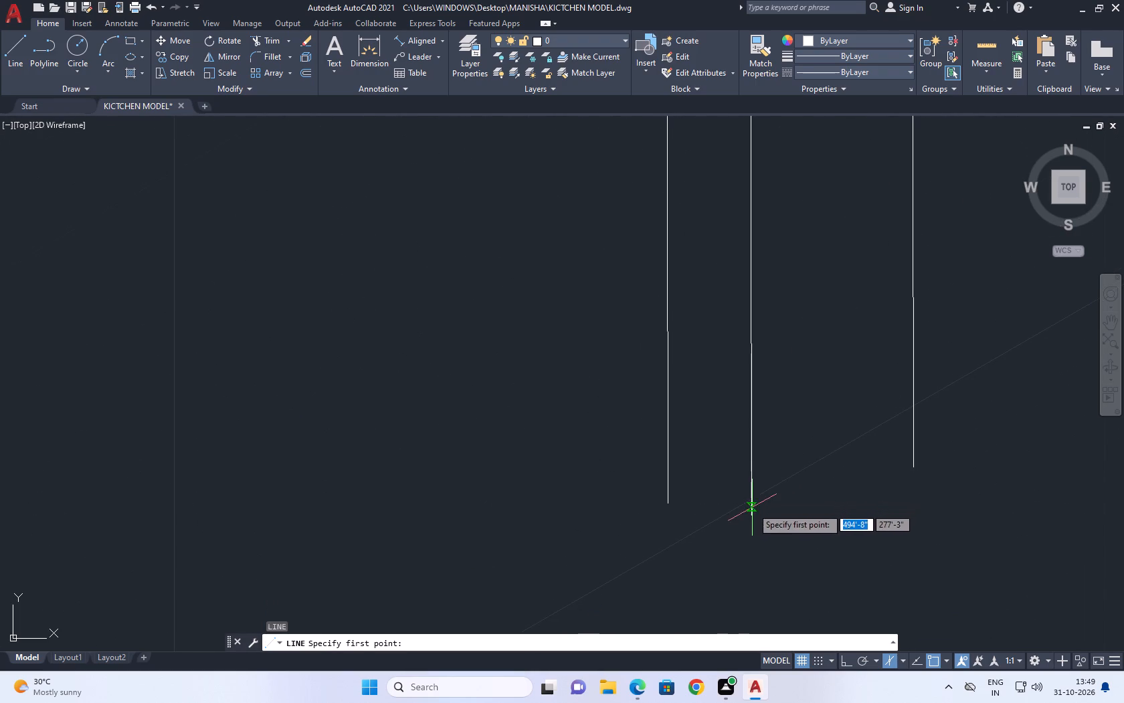
pyautogui.click(752, 512)
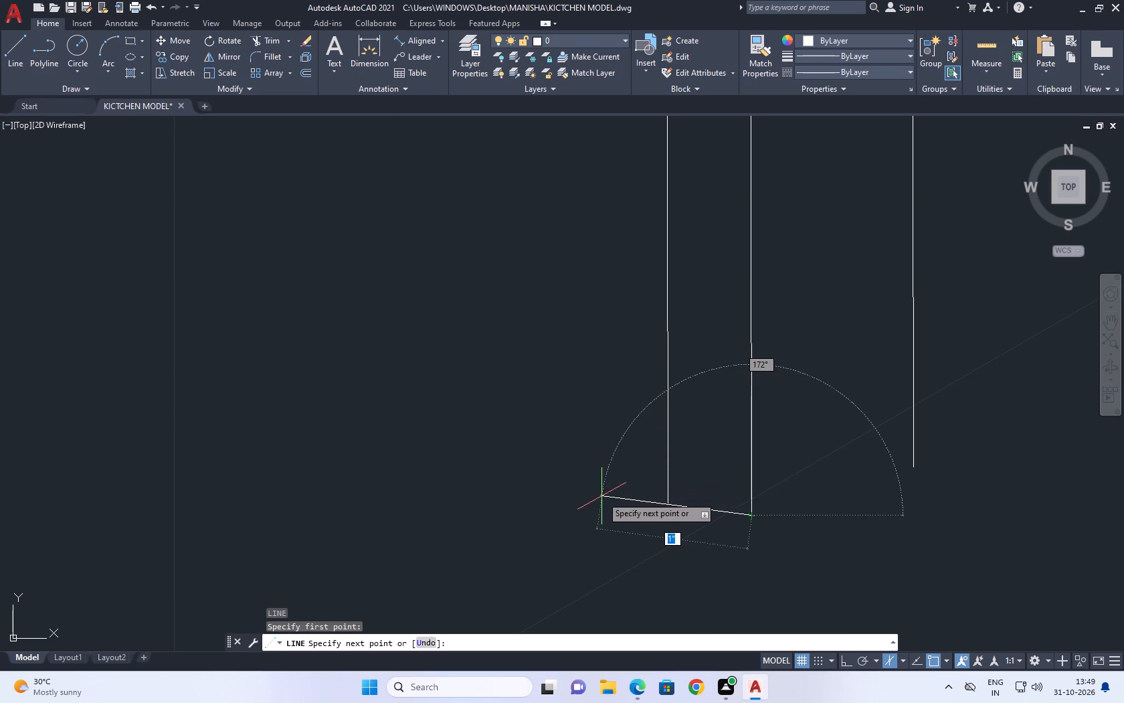
pyautogui.press('F5')
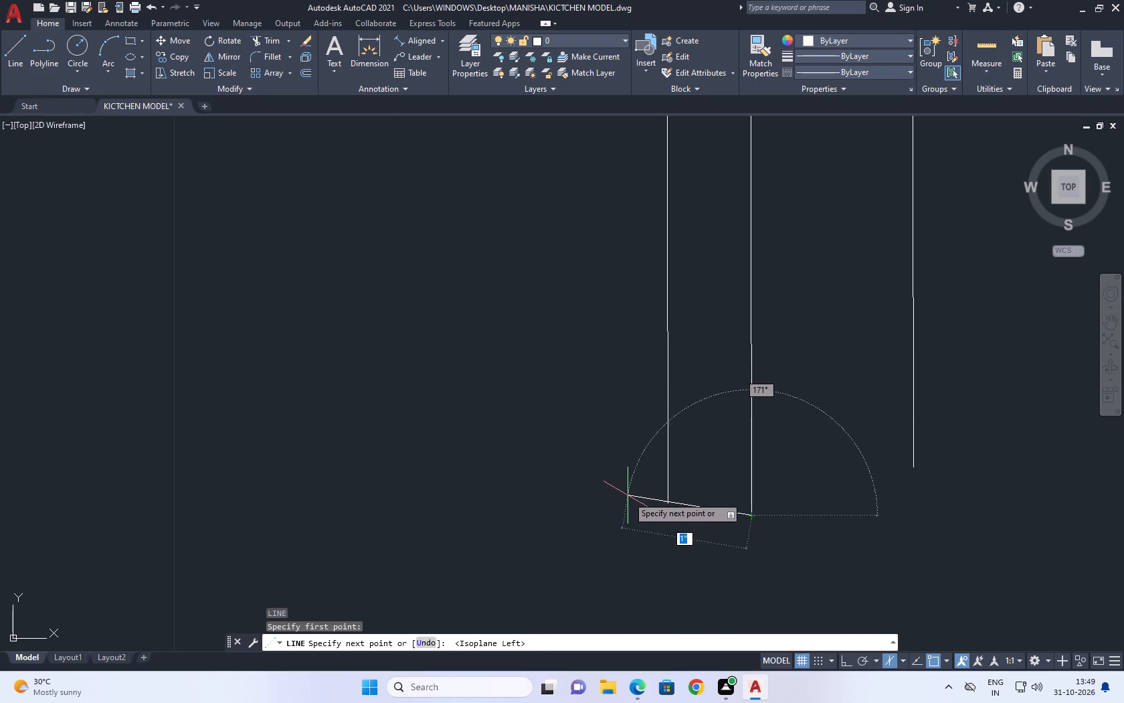
pyautogui.press('F8')
pyautogui.click(605, 474)
pyautogui.press('Escape')
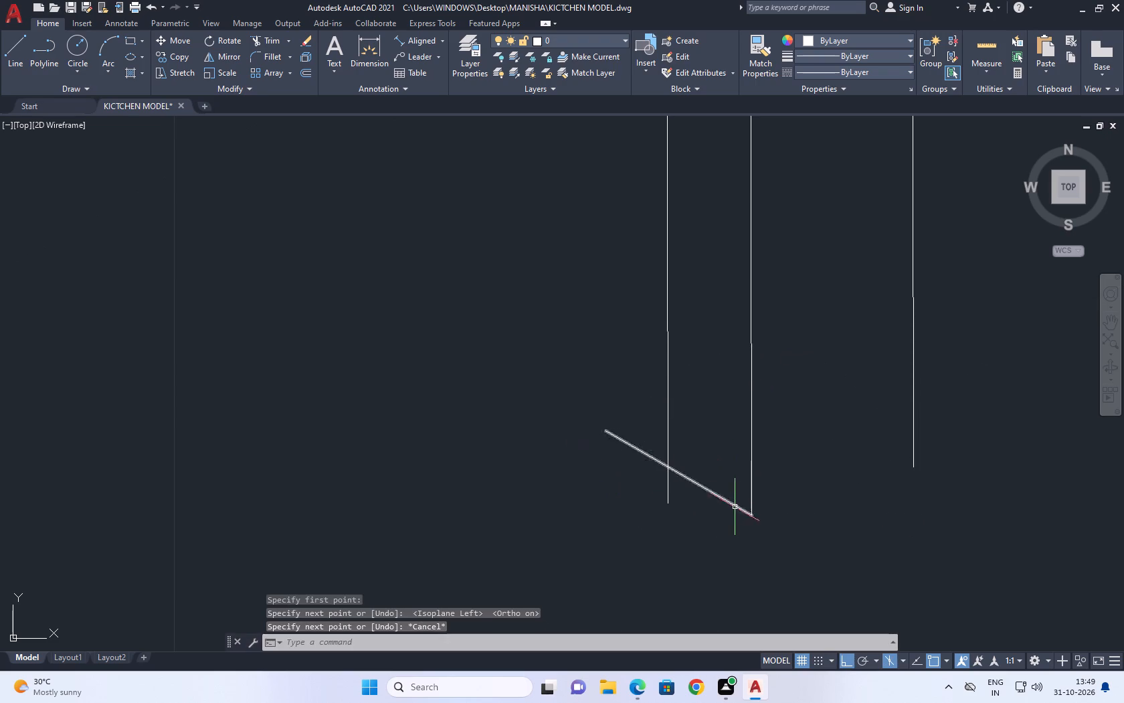
# In the top isoplane, draw a line from the middle leg's front edge bottom up-right past the leg's right edge.
pyautogui.press('space')
pyautogui.click(751, 515)
pyautogui.moveTo(808, 458); pyautogui.dragTo(702, 475, button='middle')
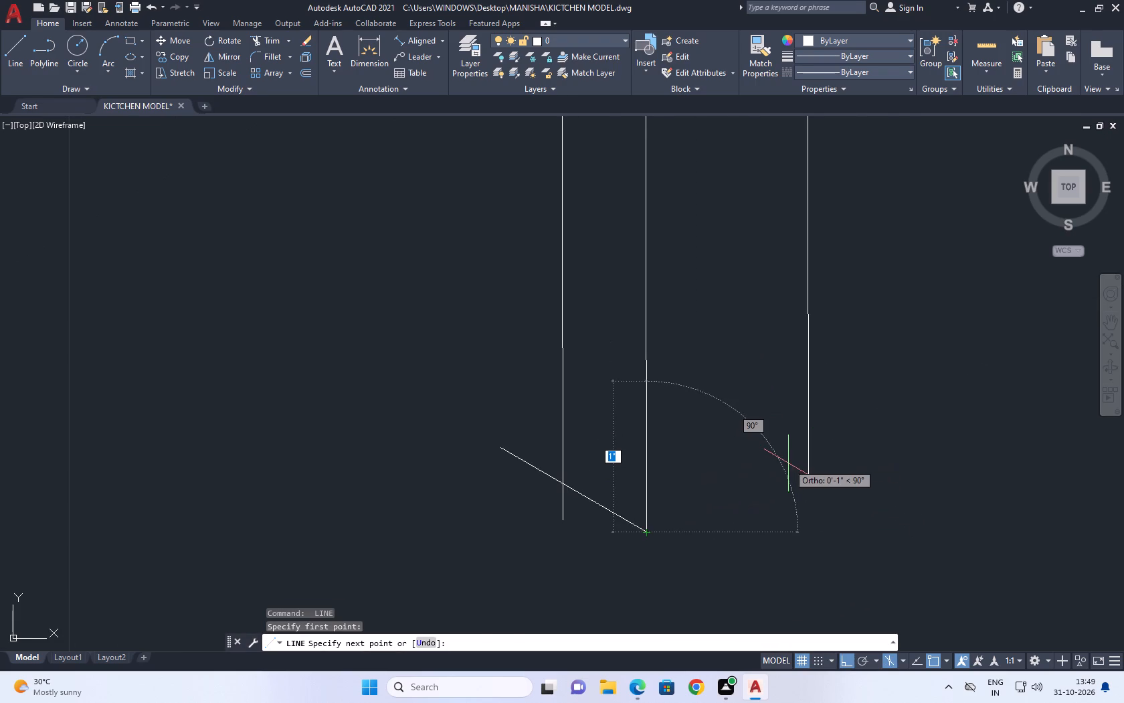
pyautogui.press('F5')
pyautogui.click(852, 427)
pyautogui.press('Escape')
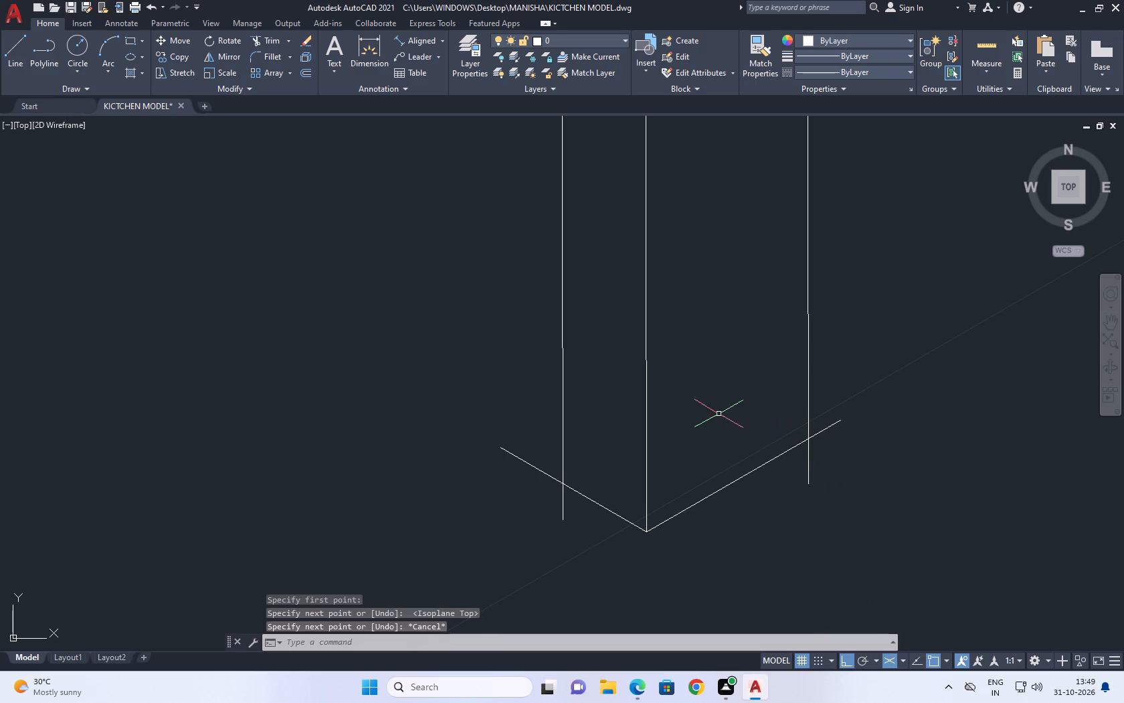
# Trim the overhanging line ends at both outer corners of the middle leg's bottom.
pyautogui.press('t')
pyautogui.press('space')
pyautogui.press('Escape')
pyautogui.write('TR')
pyautogui.press('space')
pyautogui.moveTo(826, 398); pyautogui.dragTo(828, 391)
pyautogui.click(795, 486)
pyautogui.moveTo(601, 528); pyautogui.dragTo(601, 528)
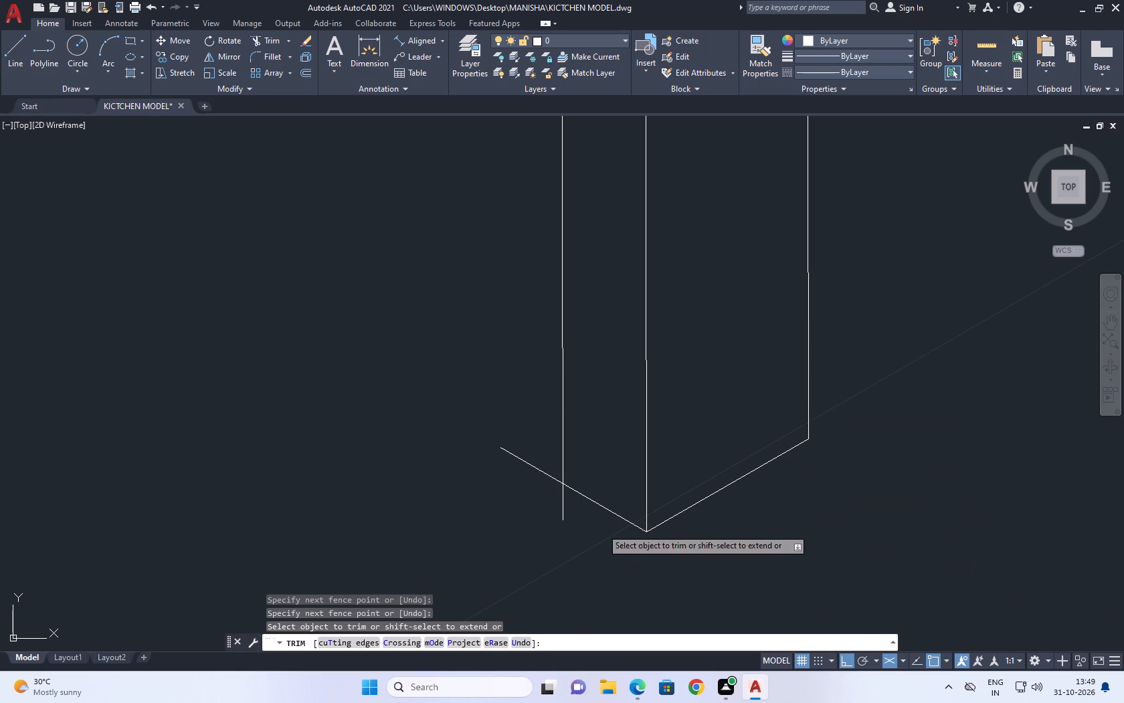
pyautogui.moveTo(601, 528); pyautogui.dragTo(587, 517)
pyautogui.click(535, 439)
pyautogui.click(580, 528)
pyautogui.press('Escape')
pyautogui.scroll(-4, 662, 441)
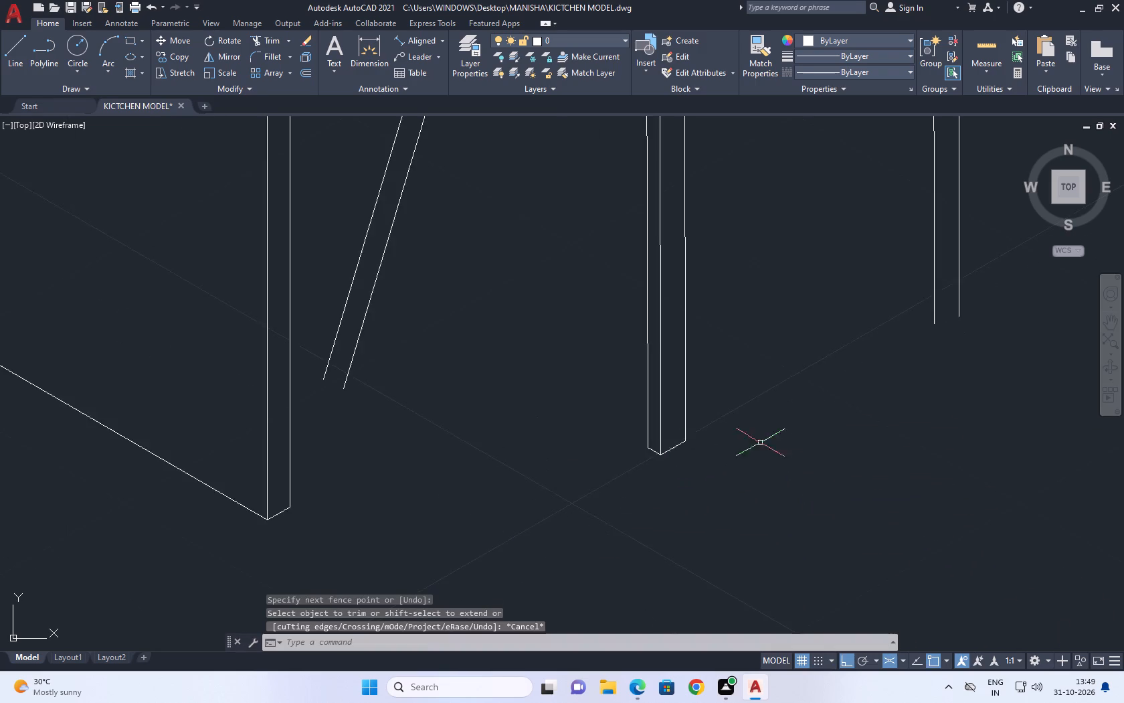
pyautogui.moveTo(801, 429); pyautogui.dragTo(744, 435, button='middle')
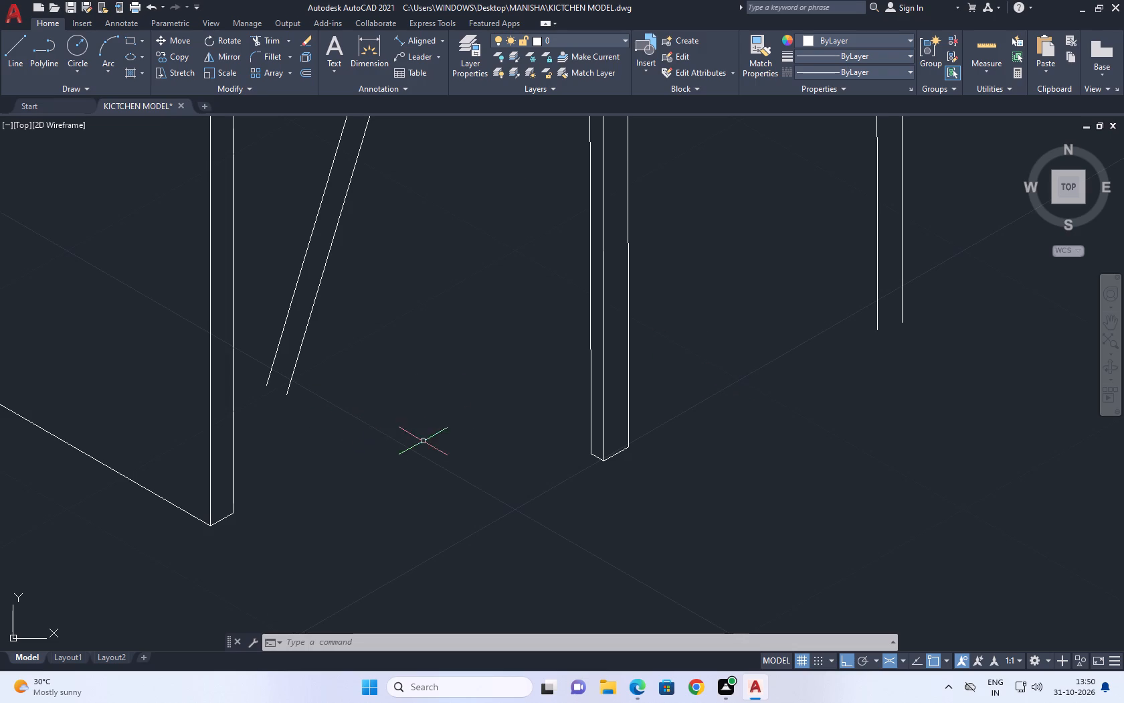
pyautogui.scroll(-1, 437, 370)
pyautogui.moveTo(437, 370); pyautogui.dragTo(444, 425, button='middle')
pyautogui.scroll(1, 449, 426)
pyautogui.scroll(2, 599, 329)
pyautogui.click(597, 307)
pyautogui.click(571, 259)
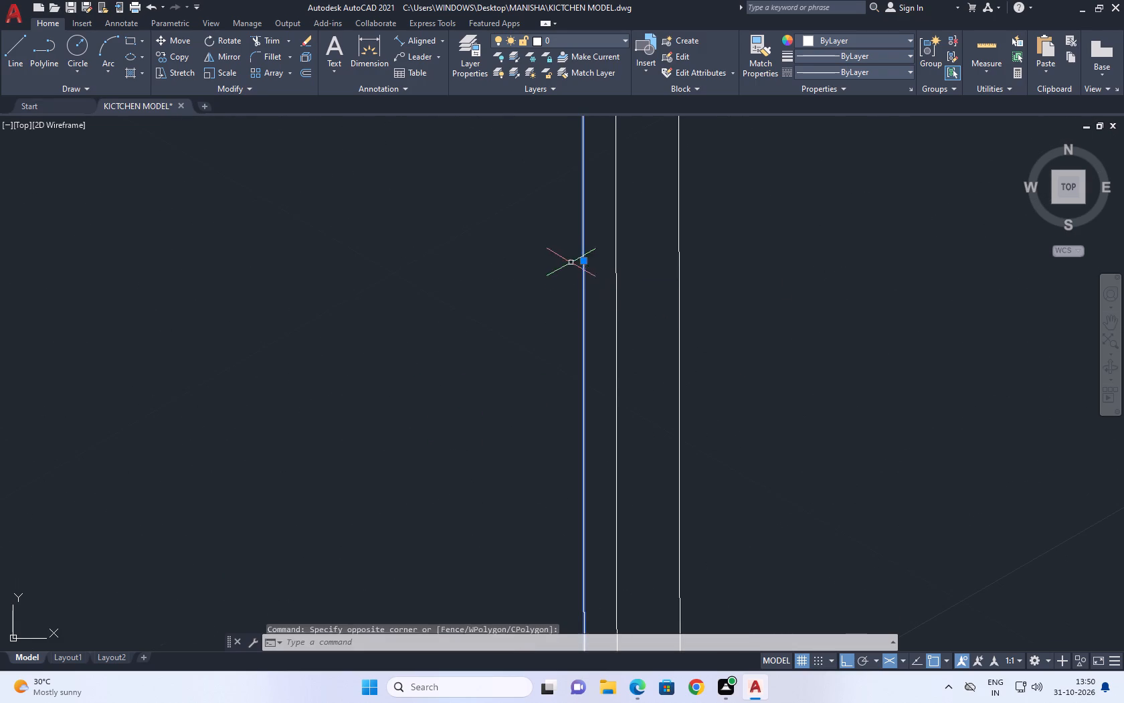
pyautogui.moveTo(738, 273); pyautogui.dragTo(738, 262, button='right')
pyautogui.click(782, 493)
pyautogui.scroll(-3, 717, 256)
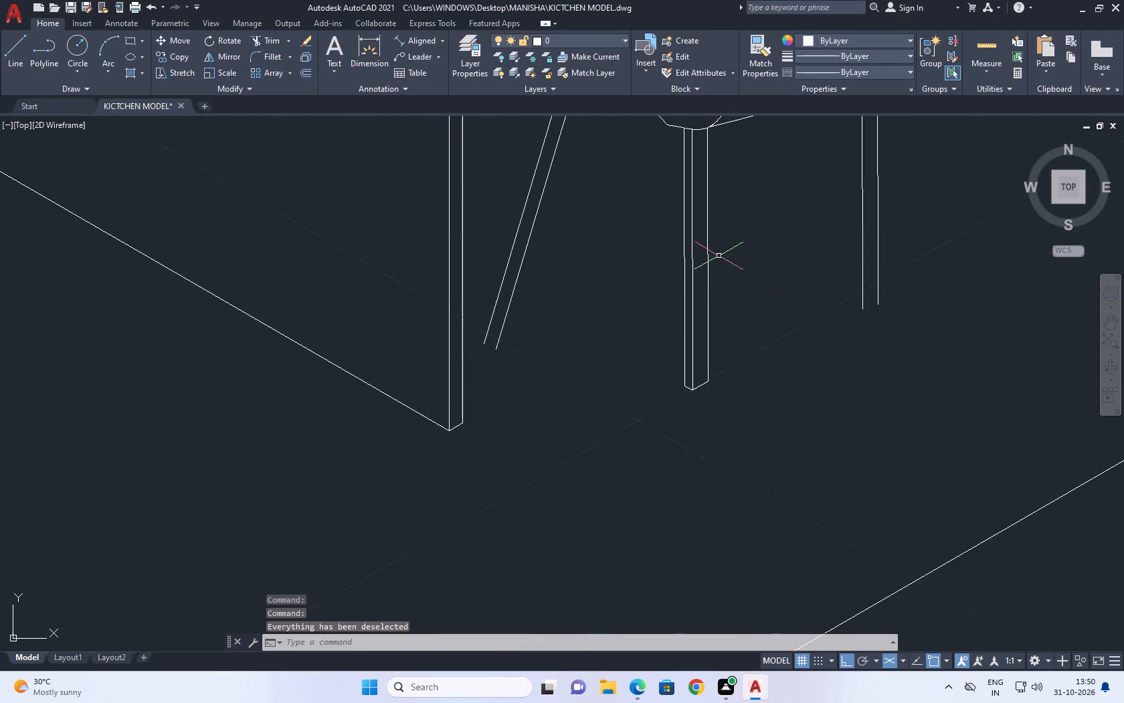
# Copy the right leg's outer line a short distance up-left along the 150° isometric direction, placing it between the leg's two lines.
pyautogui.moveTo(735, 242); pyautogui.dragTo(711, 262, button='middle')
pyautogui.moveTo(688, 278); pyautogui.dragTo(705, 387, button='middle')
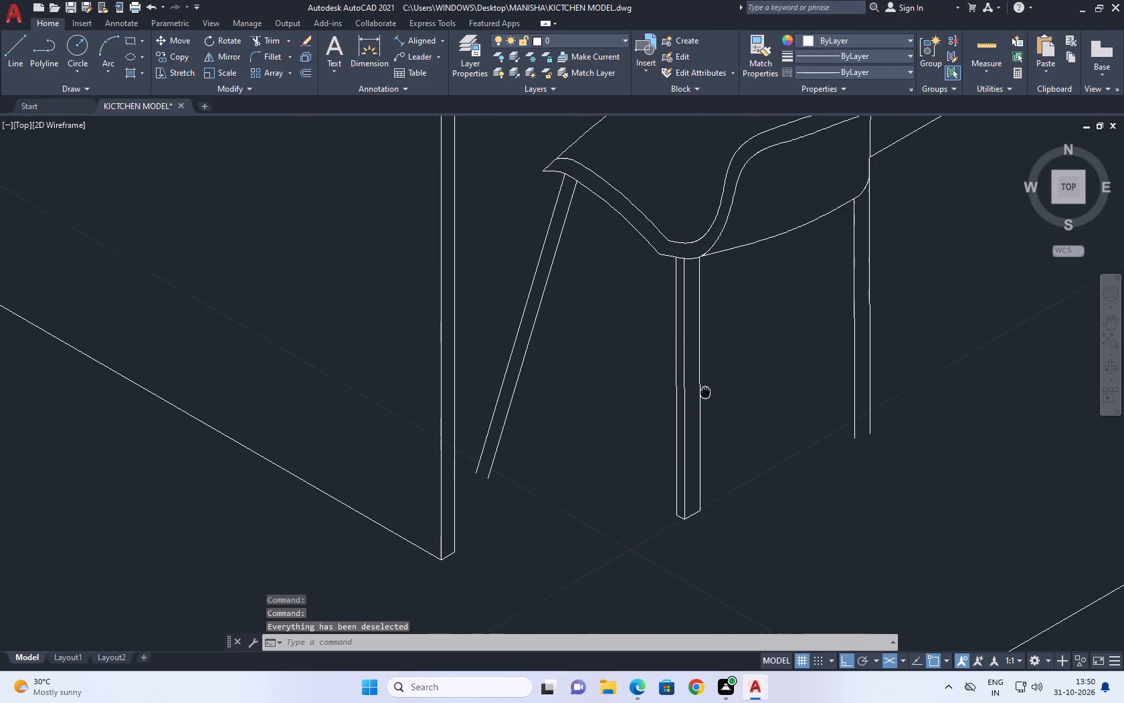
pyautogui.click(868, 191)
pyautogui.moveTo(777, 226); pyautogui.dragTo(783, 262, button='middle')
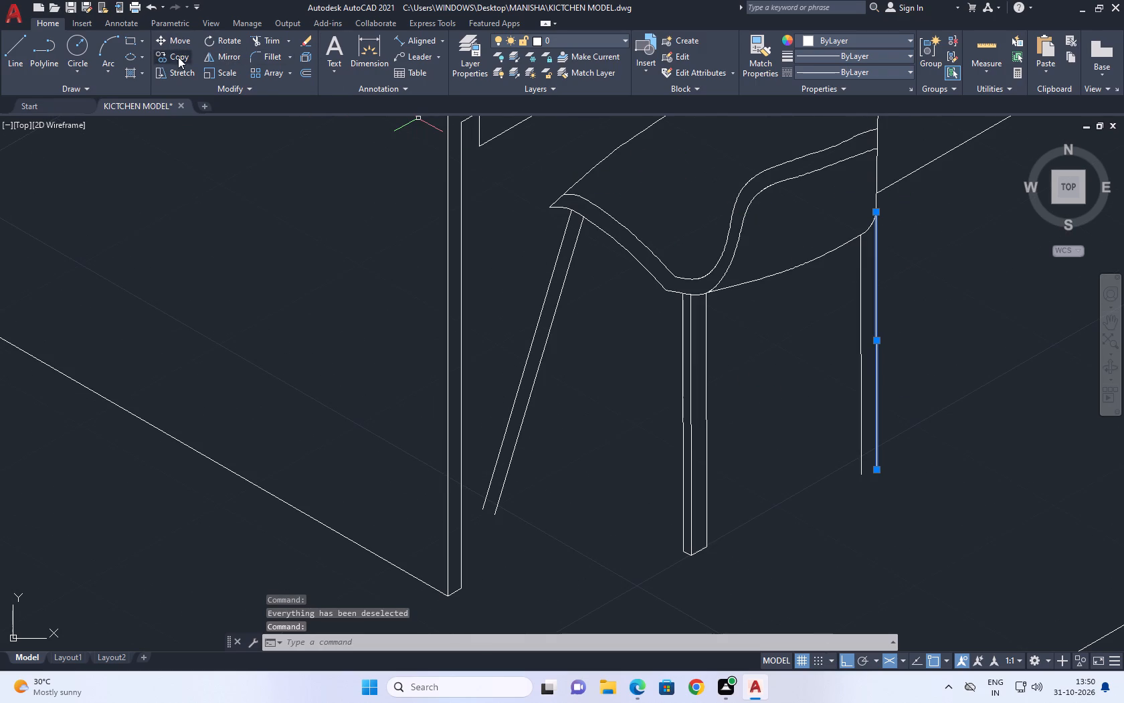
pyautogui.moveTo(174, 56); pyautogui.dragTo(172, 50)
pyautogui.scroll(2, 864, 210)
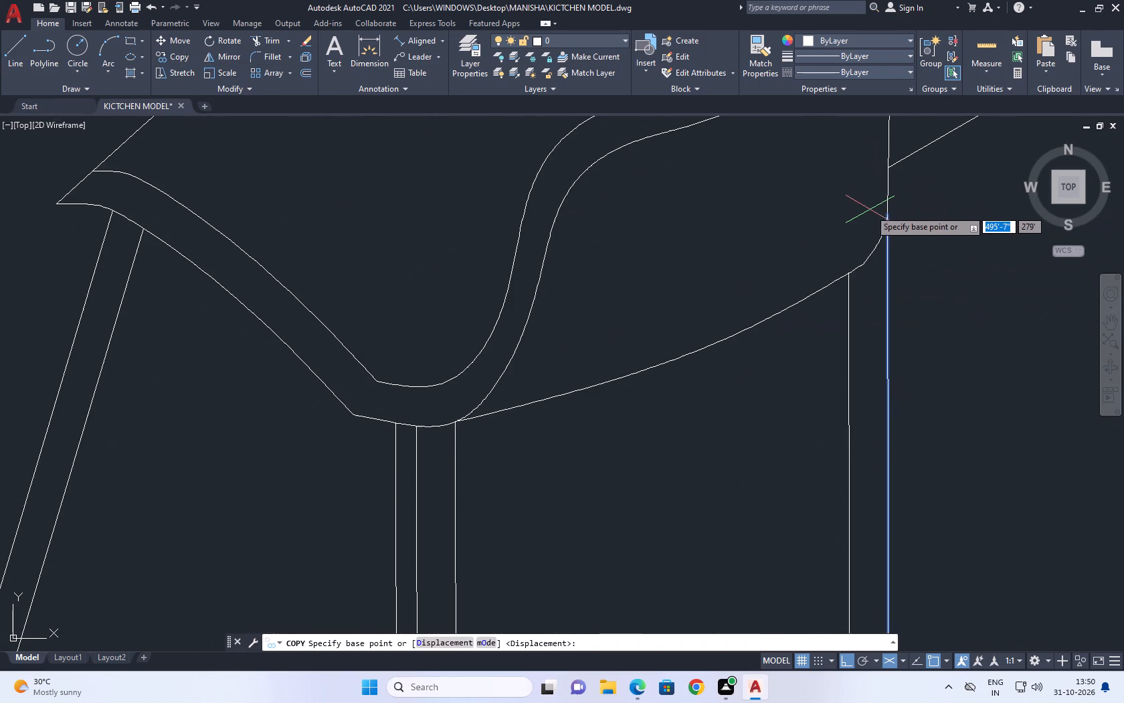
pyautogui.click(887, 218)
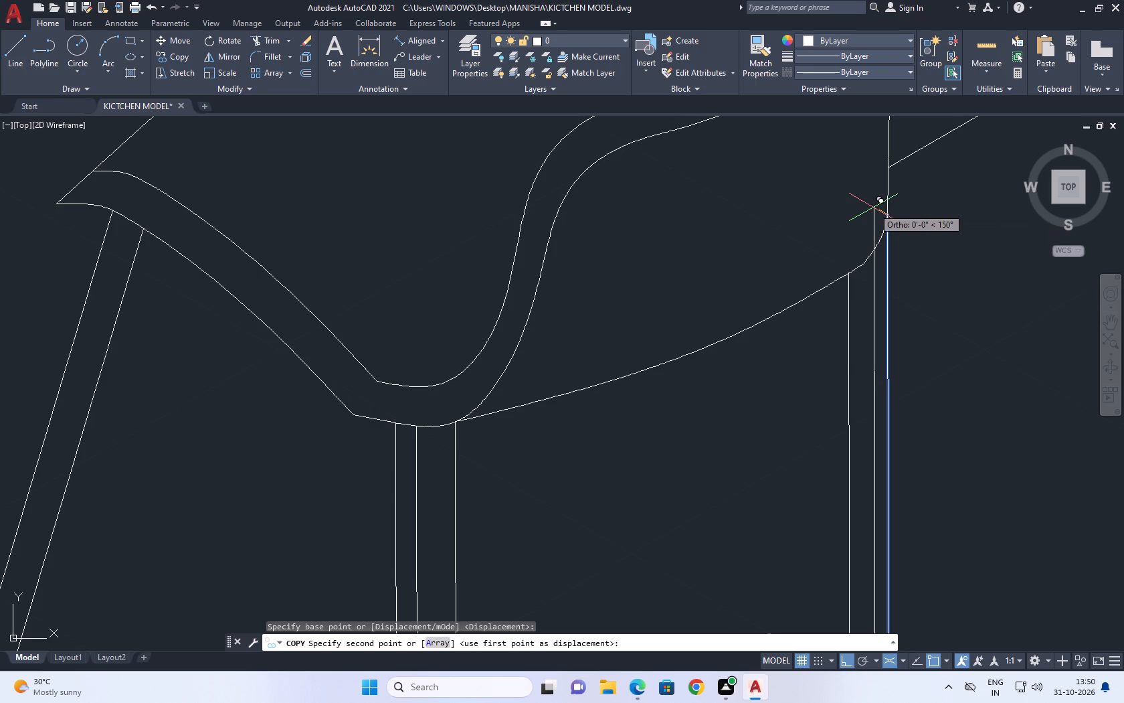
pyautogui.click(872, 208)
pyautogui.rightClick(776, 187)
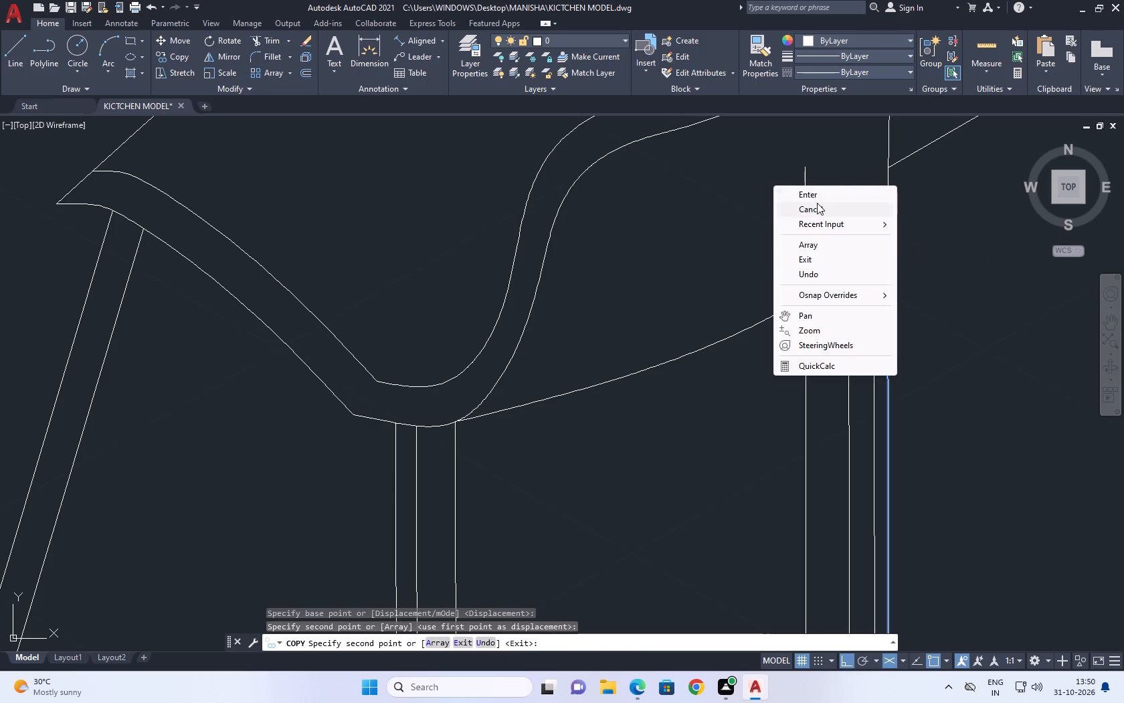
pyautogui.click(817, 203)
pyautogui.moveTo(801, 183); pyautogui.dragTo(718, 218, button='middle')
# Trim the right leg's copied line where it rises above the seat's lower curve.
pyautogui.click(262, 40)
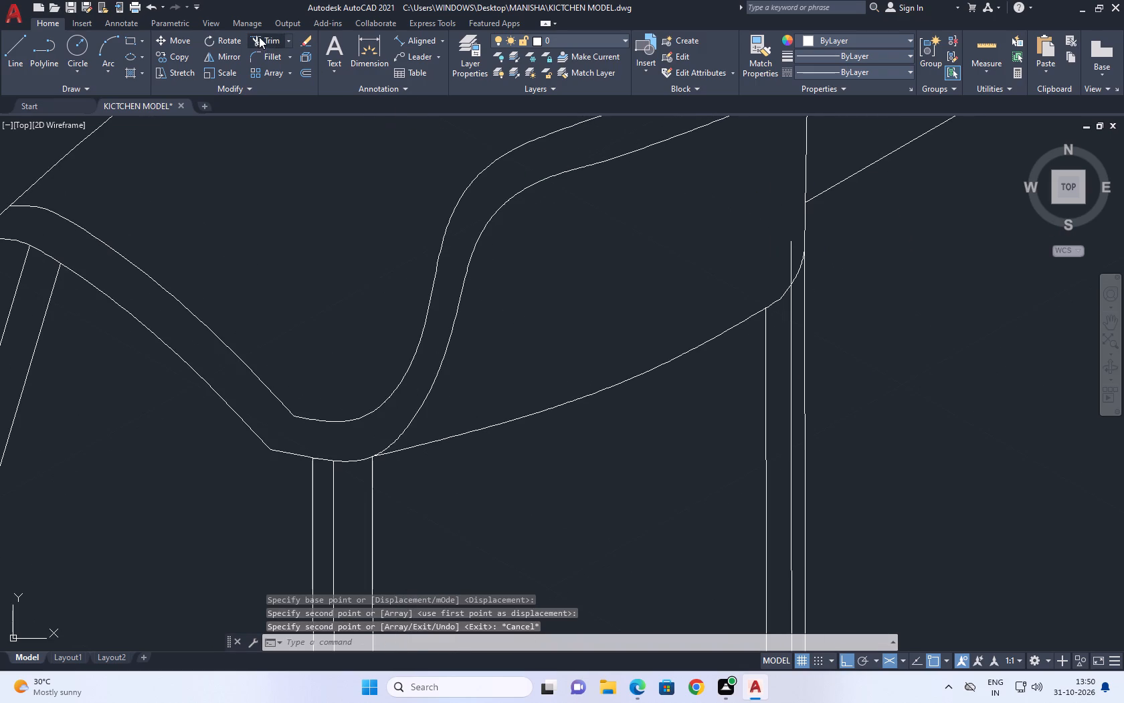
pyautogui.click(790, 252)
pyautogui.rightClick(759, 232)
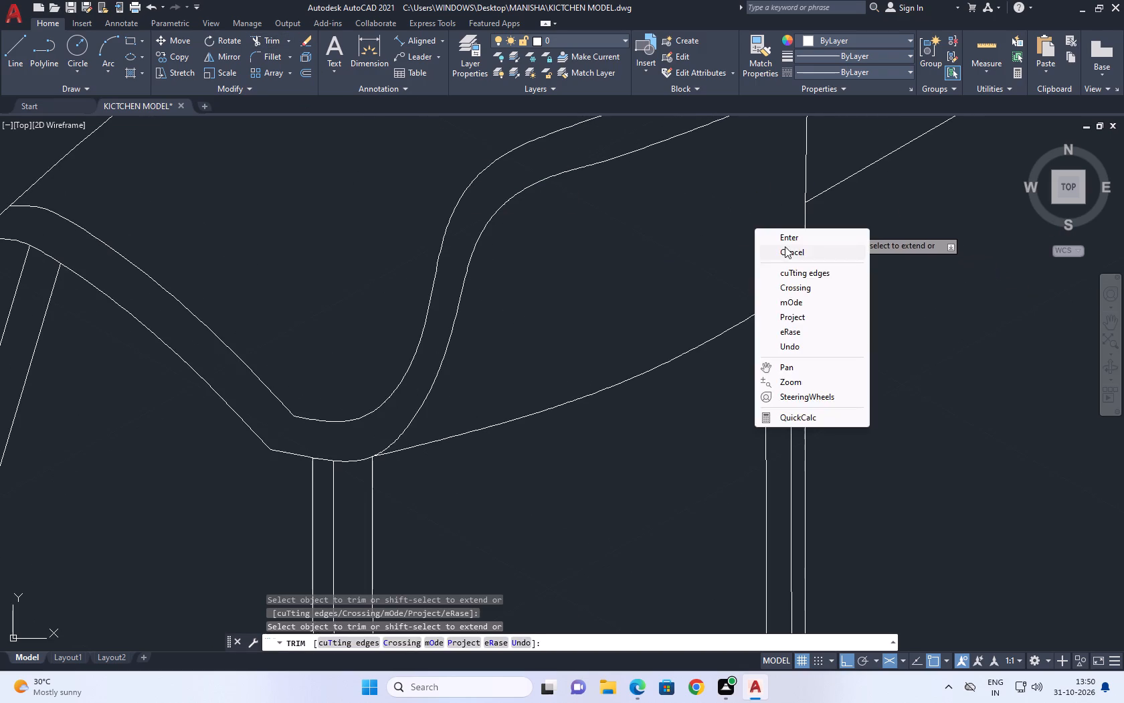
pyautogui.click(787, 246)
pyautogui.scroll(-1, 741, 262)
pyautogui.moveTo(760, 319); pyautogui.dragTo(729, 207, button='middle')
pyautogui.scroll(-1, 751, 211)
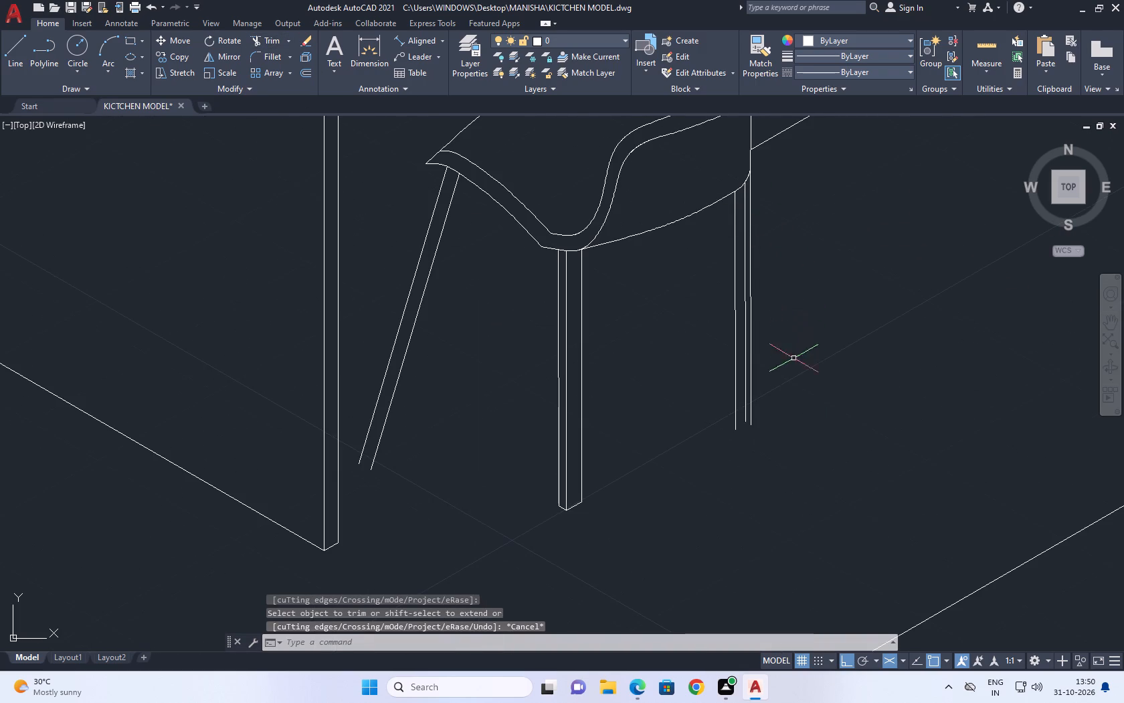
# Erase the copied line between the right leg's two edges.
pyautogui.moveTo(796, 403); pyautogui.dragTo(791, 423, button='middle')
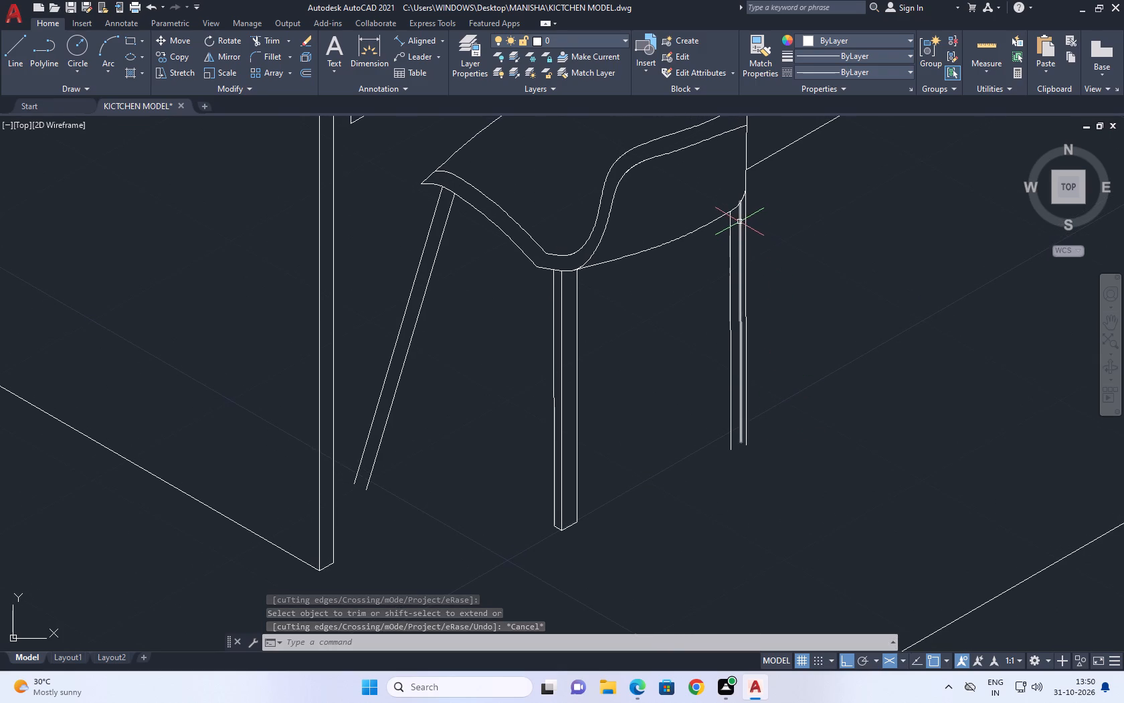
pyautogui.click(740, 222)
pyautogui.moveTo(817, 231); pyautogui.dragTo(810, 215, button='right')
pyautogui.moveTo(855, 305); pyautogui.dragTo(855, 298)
# Copy the slanted left leg's inner line 0.5" down-right along the seat's lower edge as the leg's side edge.
pyautogui.scroll(-1, 722, 307)
pyautogui.moveTo(608, 351); pyautogui.dragTo(621, 366, button='middle')
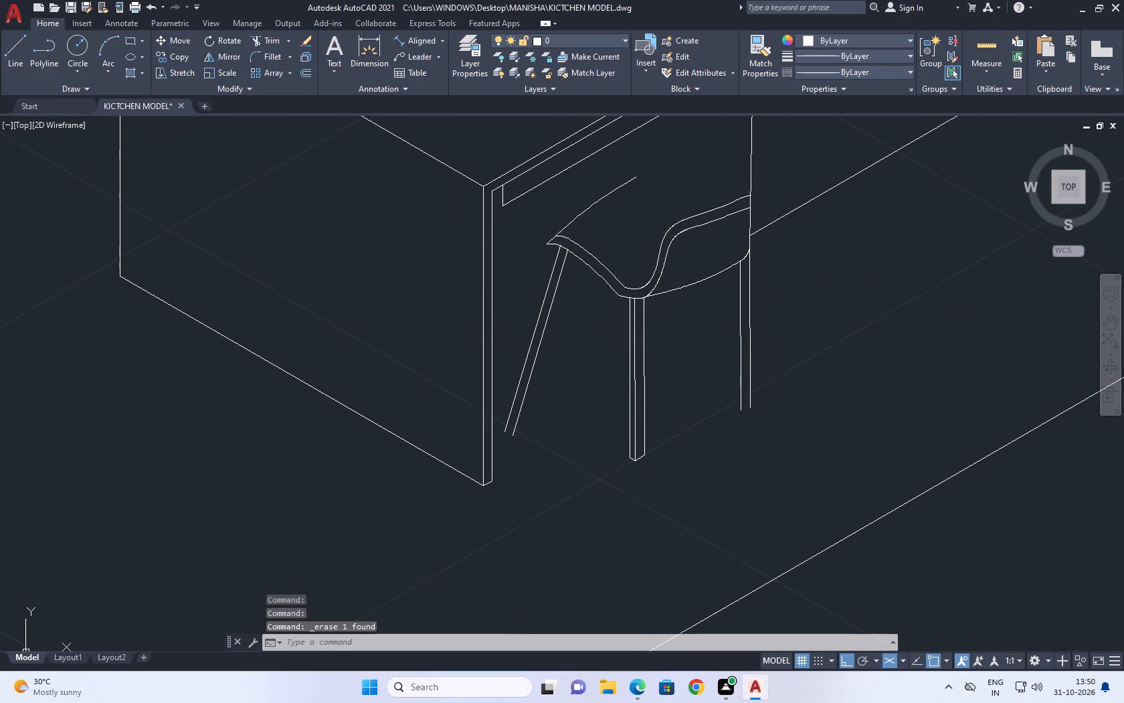
pyautogui.scroll(1, 556, 274)
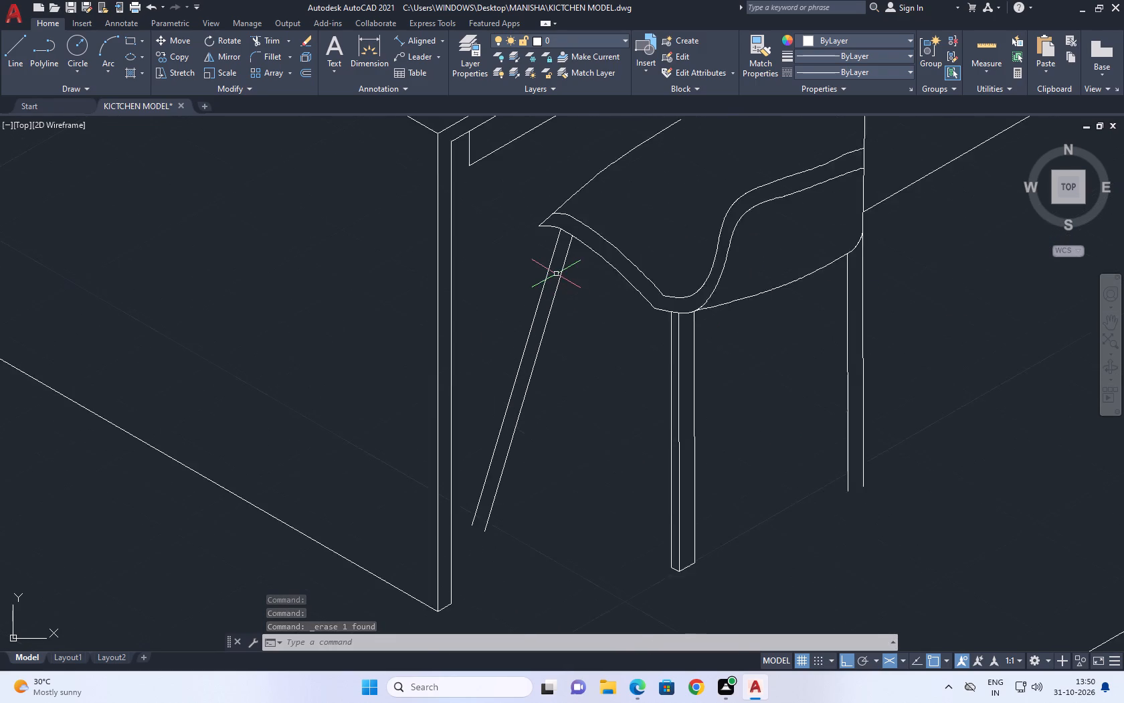
pyautogui.scroll(1, 556, 274)
pyautogui.click(562, 276)
pyautogui.moveTo(619, 253); pyautogui.dragTo(632, 278, button='middle')
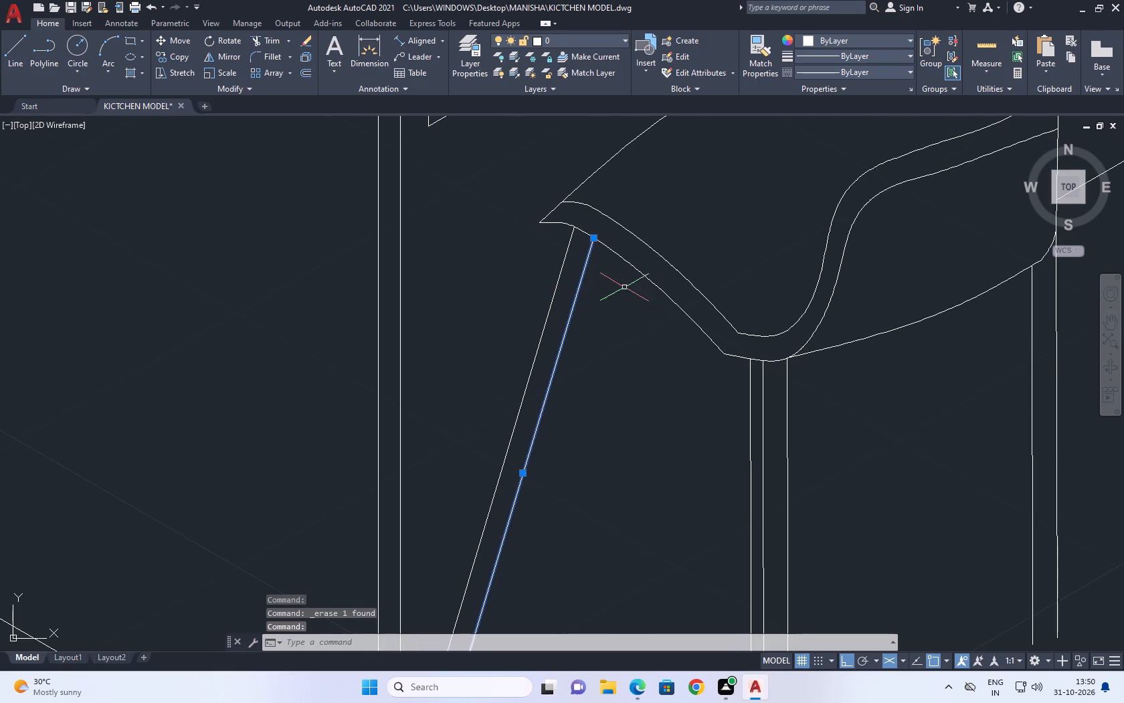
pyautogui.click(185, 55)
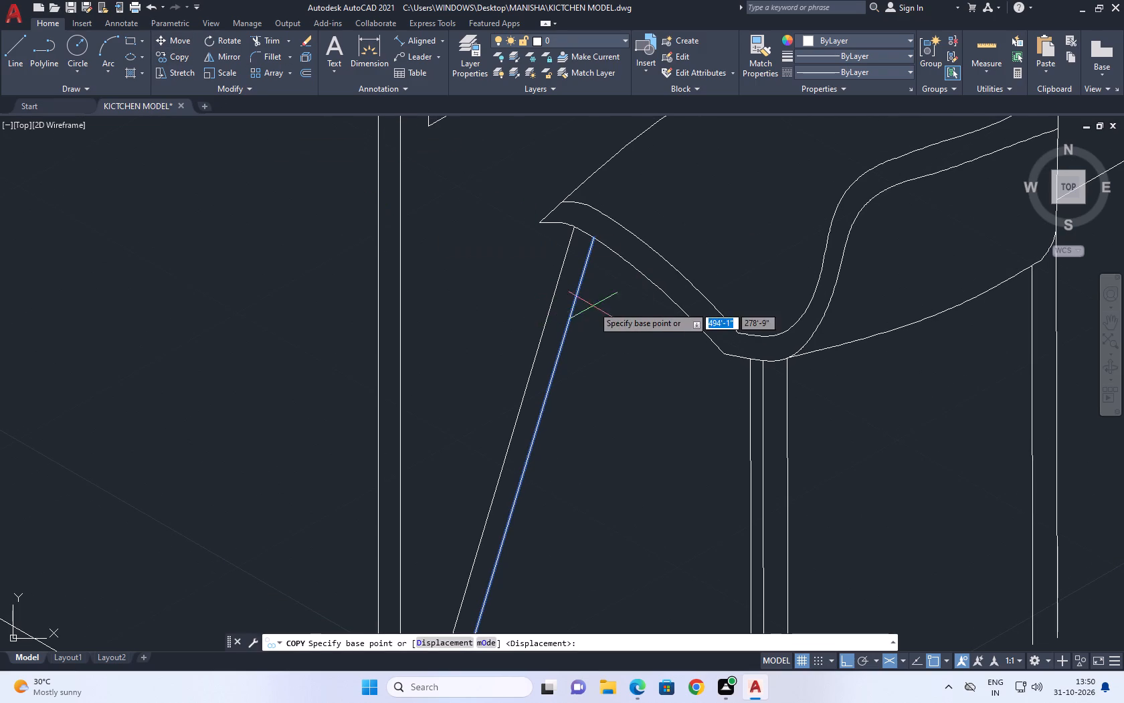
pyautogui.scroll(3, 598, 232)
pyautogui.click(577, 256)
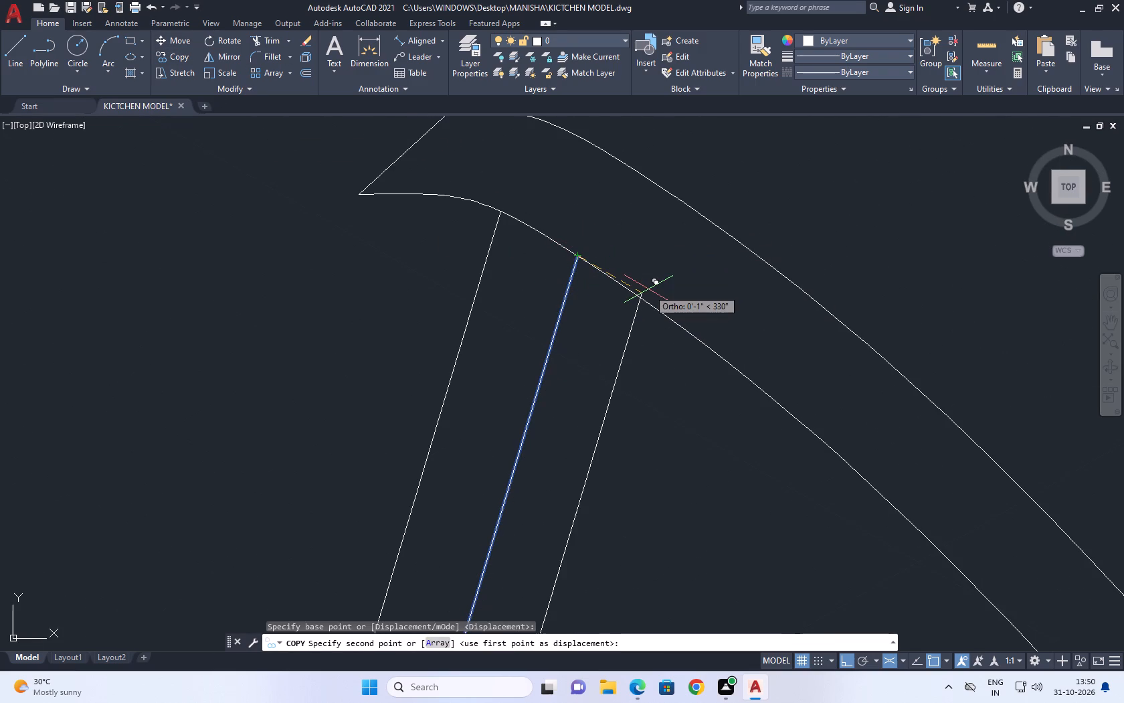
pyautogui.scroll(2, 624, 288)
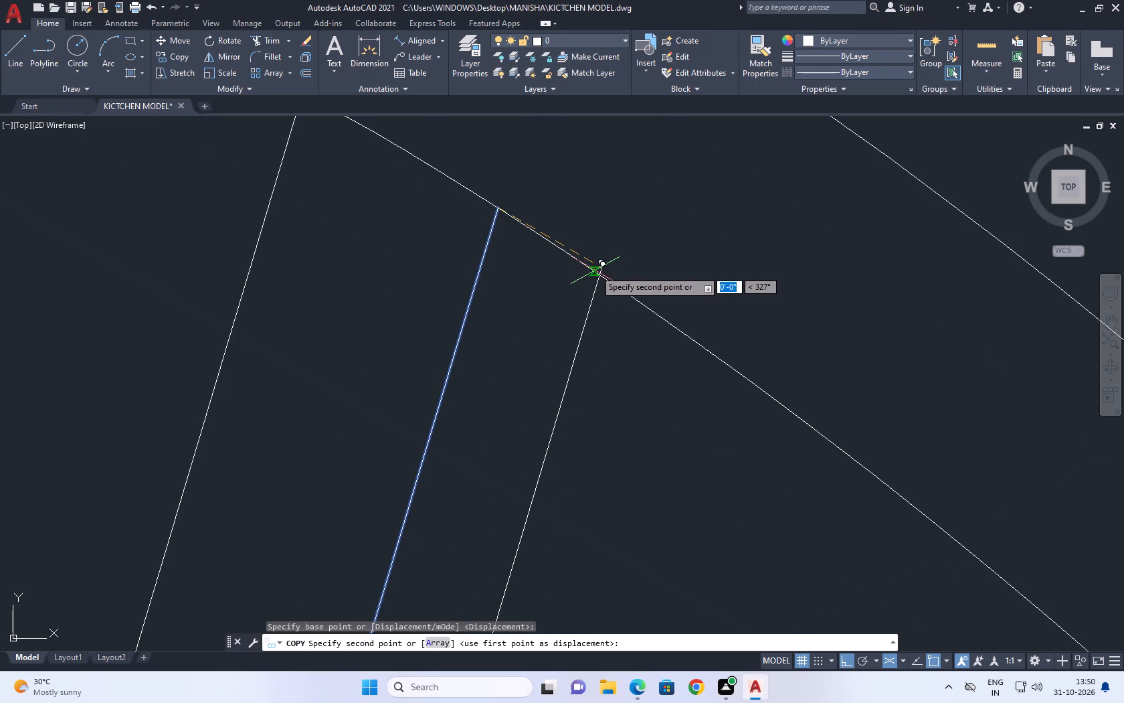
pyautogui.write('0.5')
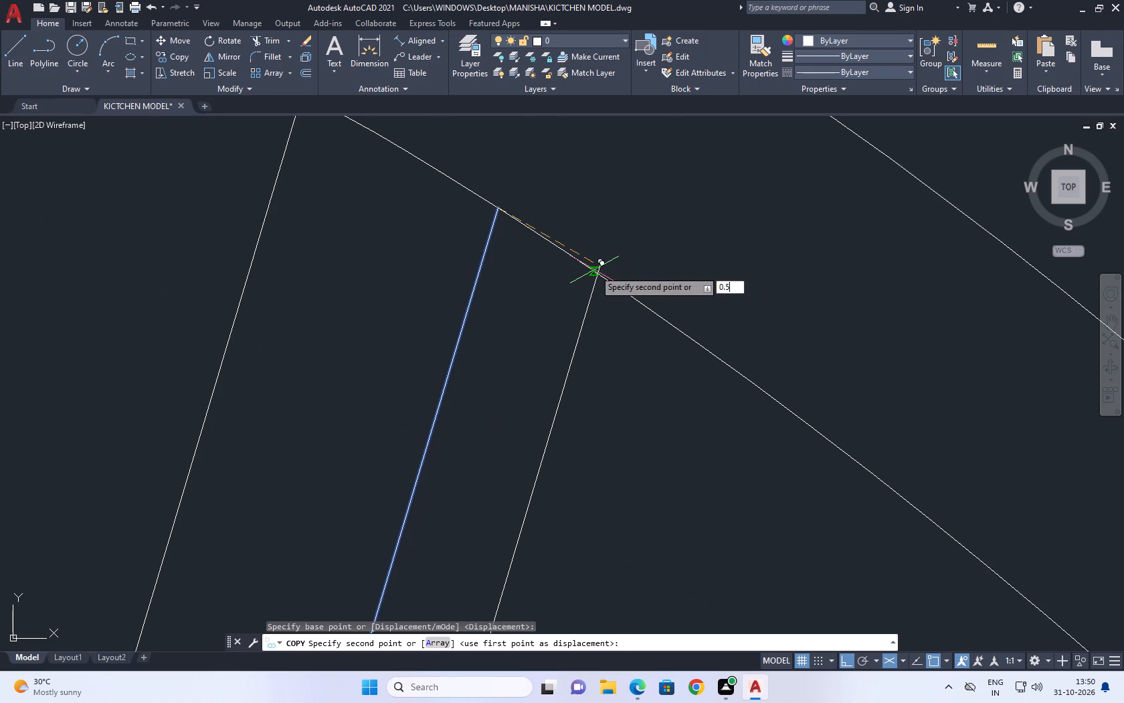
pyautogui.press('Return')
pyautogui.rightClick(669, 217)
pyautogui.click(705, 240)
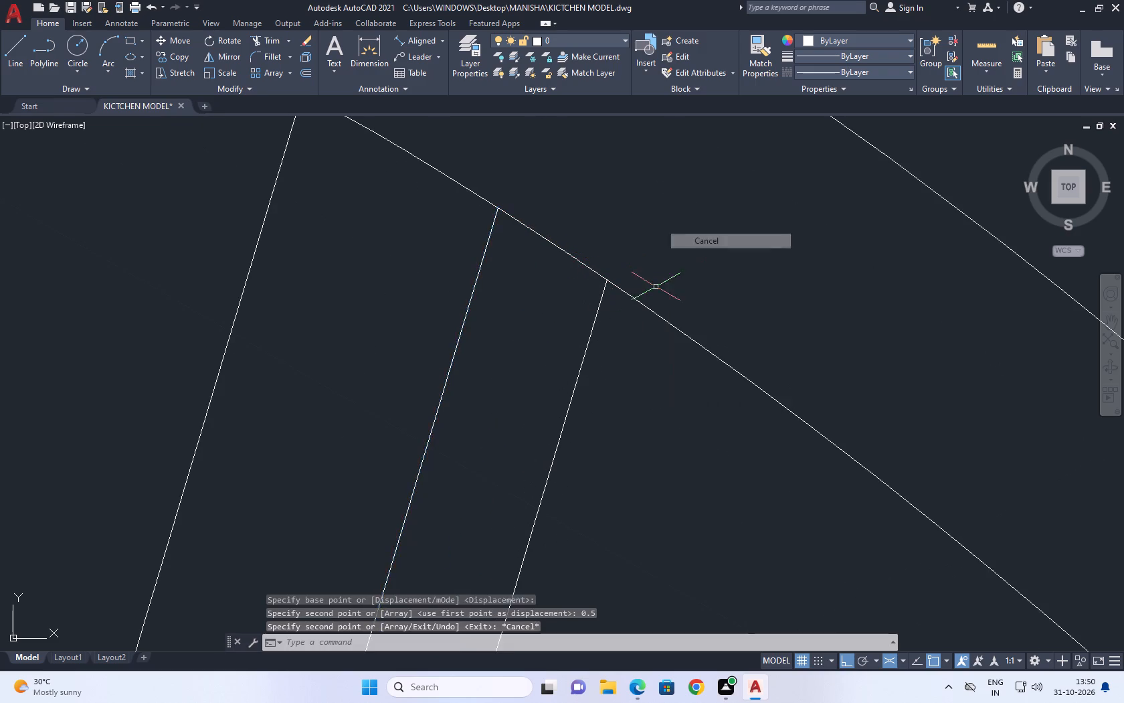
# Draw the left leg's bottom lines from its outer line's end, about 1" down-right, continuing up-right past the new side edge.
pyautogui.scroll(-5, 610, 334)
pyautogui.moveTo(612, 354); pyautogui.dragTo(607, 262, button='middle')
pyautogui.scroll(1, 607, 262)
pyautogui.scroll(-3, 563, 344)
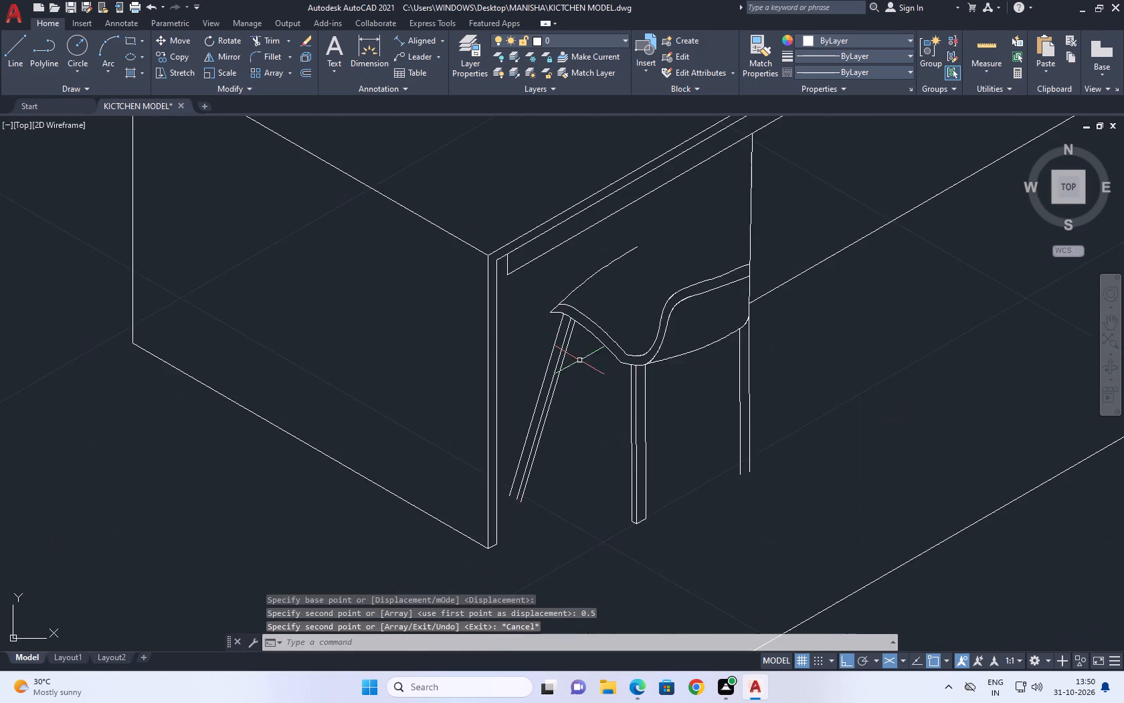
pyautogui.moveTo(651, 488); pyautogui.dragTo(660, 403, button='middle')
pyautogui.scroll(2, 482, 404)
pyautogui.moveTo(583, 422); pyautogui.dragTo(561, 425, button='middle')
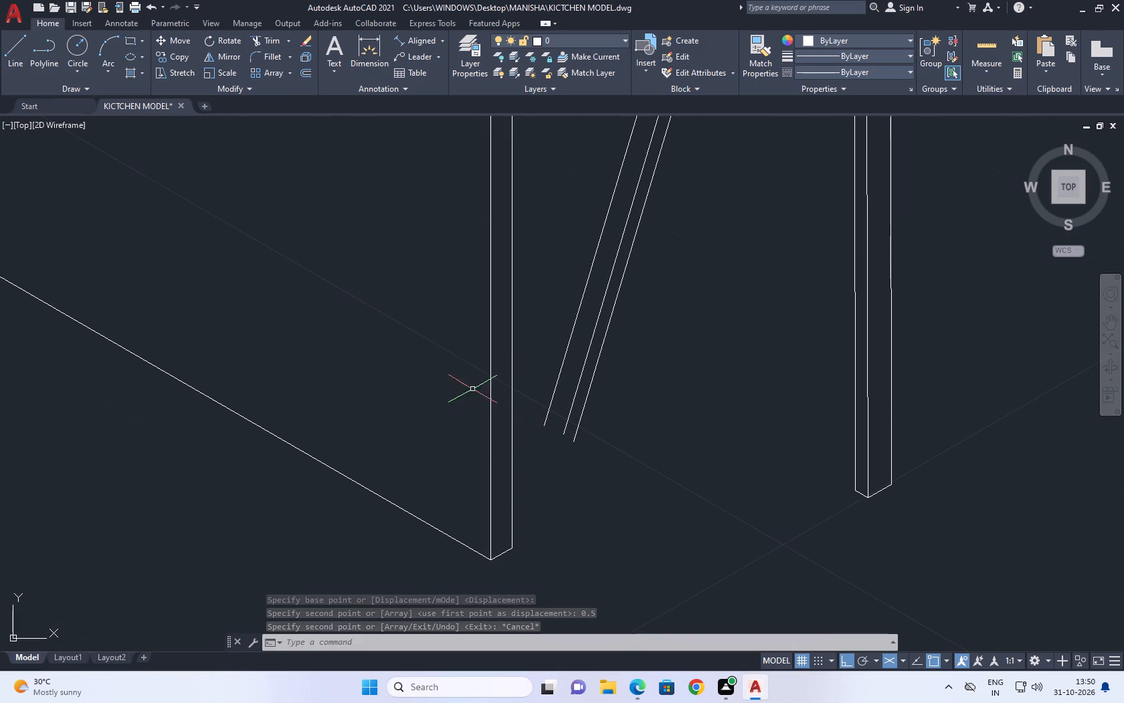
pyautogui.click(11, 46)
pyautogui.scroll(2, 550, 440)
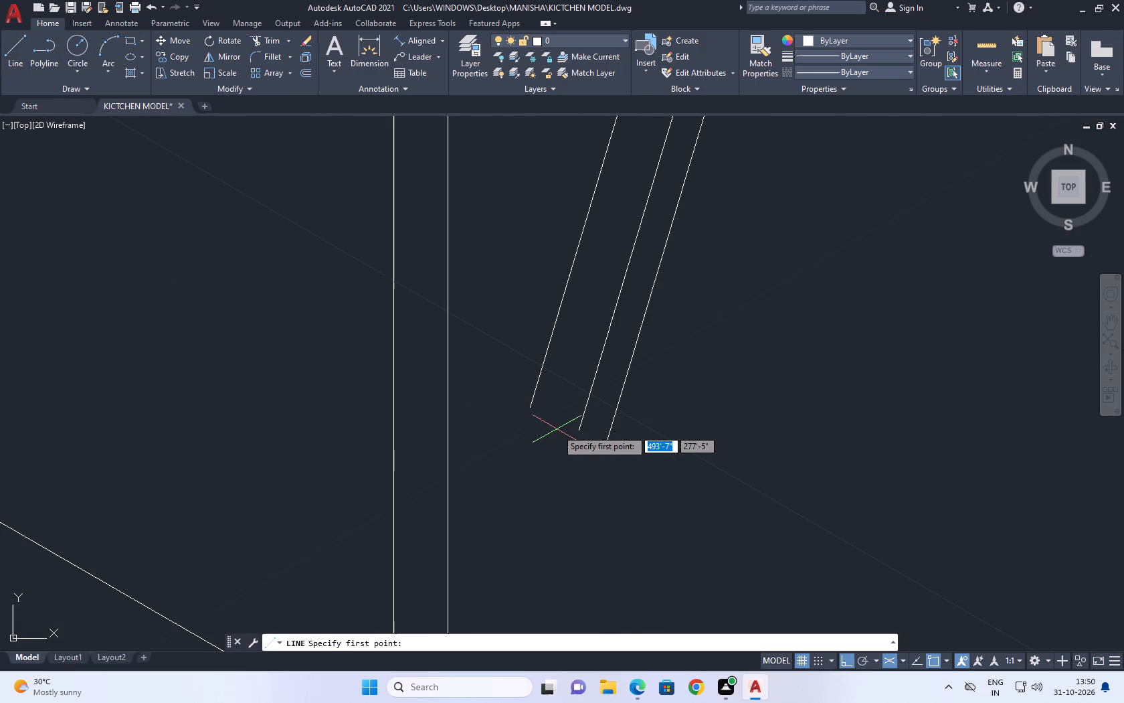
pyautogui.click(533, 406)
pyautogui.scroll(1, 580, 426)
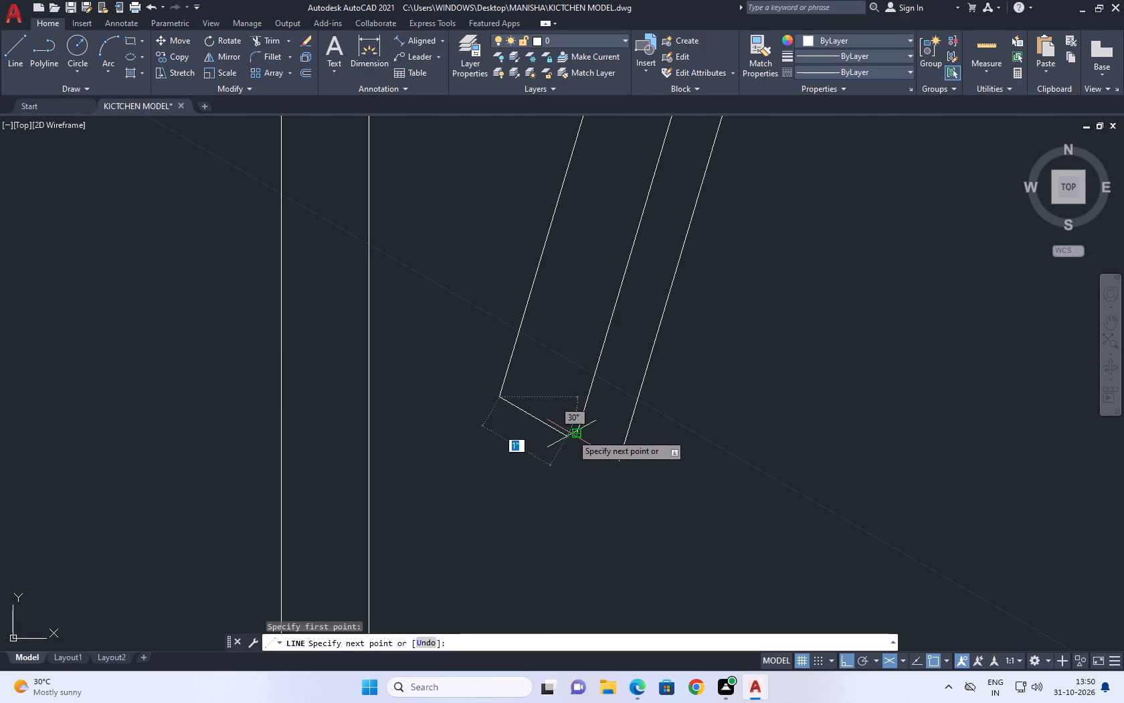
pyautogui.click(585, 445)
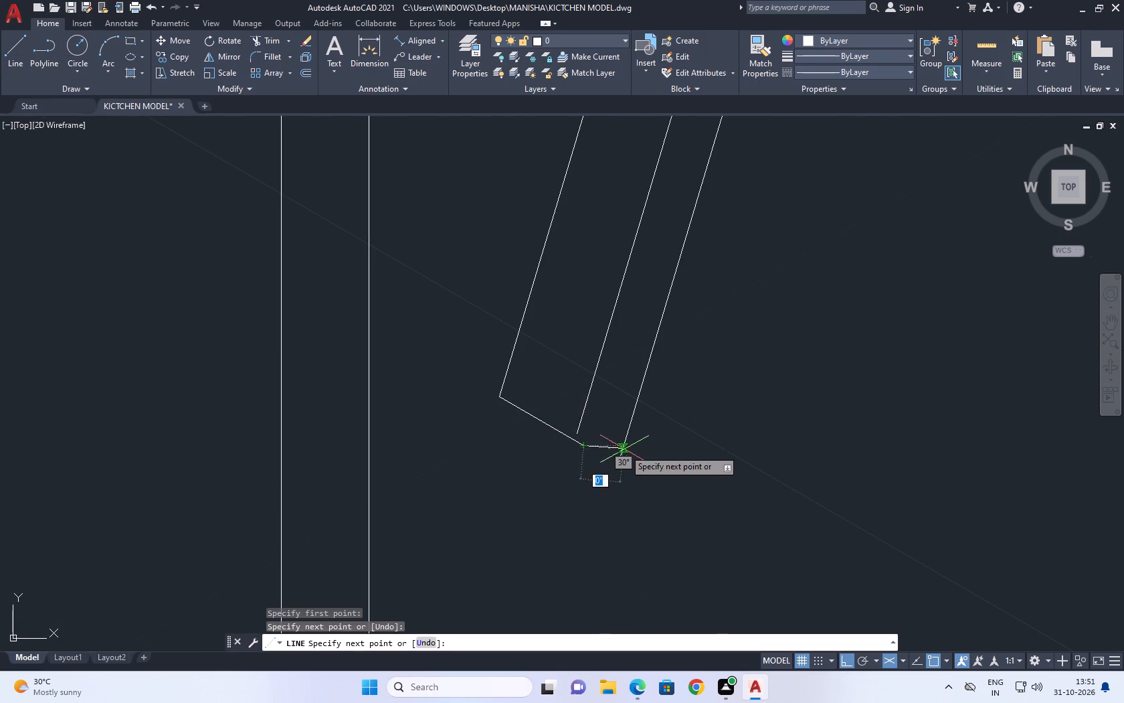
pyautogui.click(699, 417)
pyautogui.rightClick(723, 359)
pyautogui.click(773, 378)
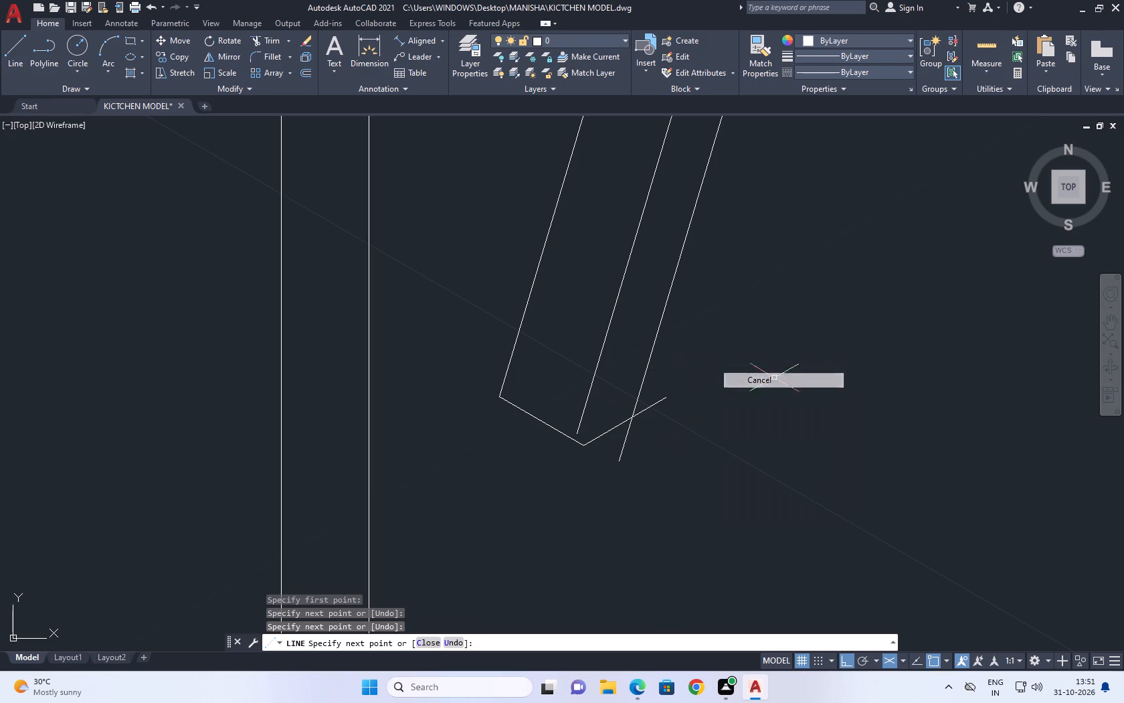
# Stretch the shared corner of the left leg's two bottom lines slightly up-left along the first bottom line.
pyautogui.scroll(3, 596, 441)
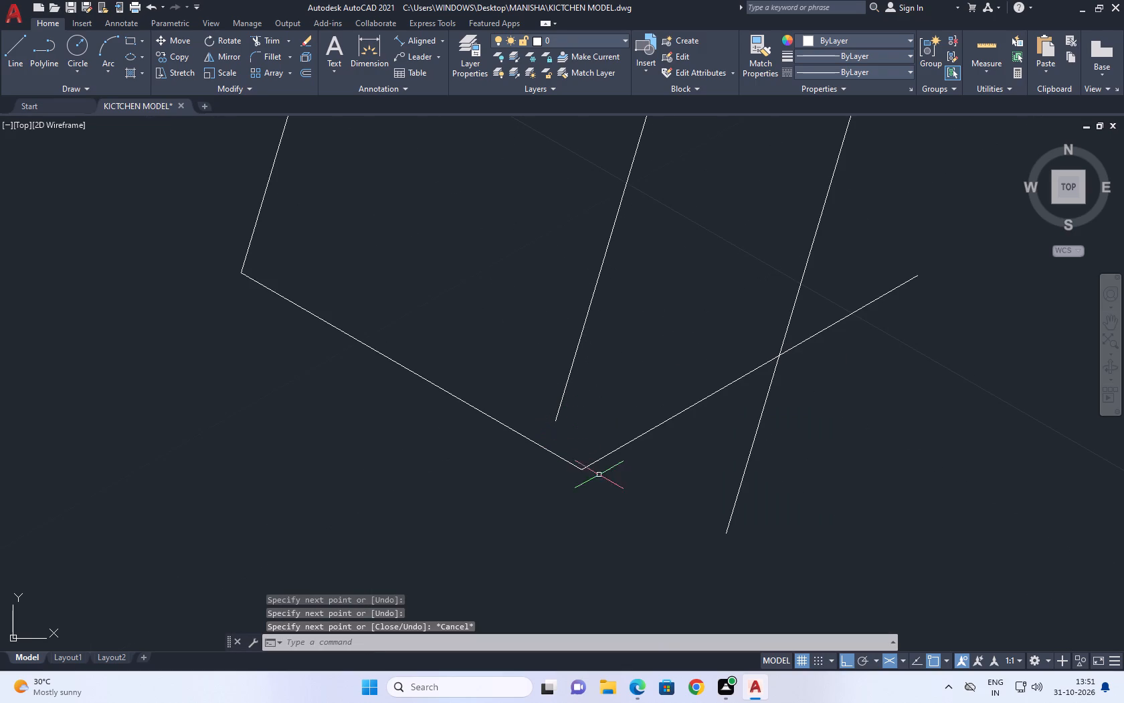
pyautogui.moveTo(537, 404); pyautogui.dragTo(588, 469, button='middle')
pyautogui.click(659, 557)
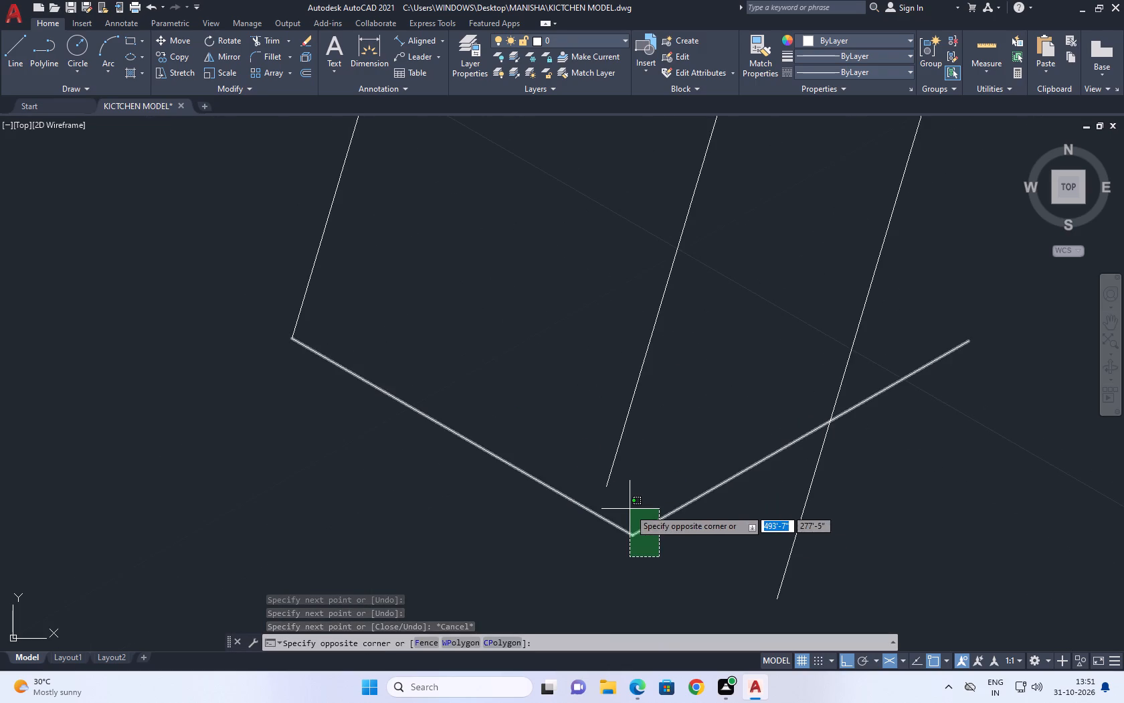
pyautogui.click(689, 520)
pyautogui.click(667, 559)
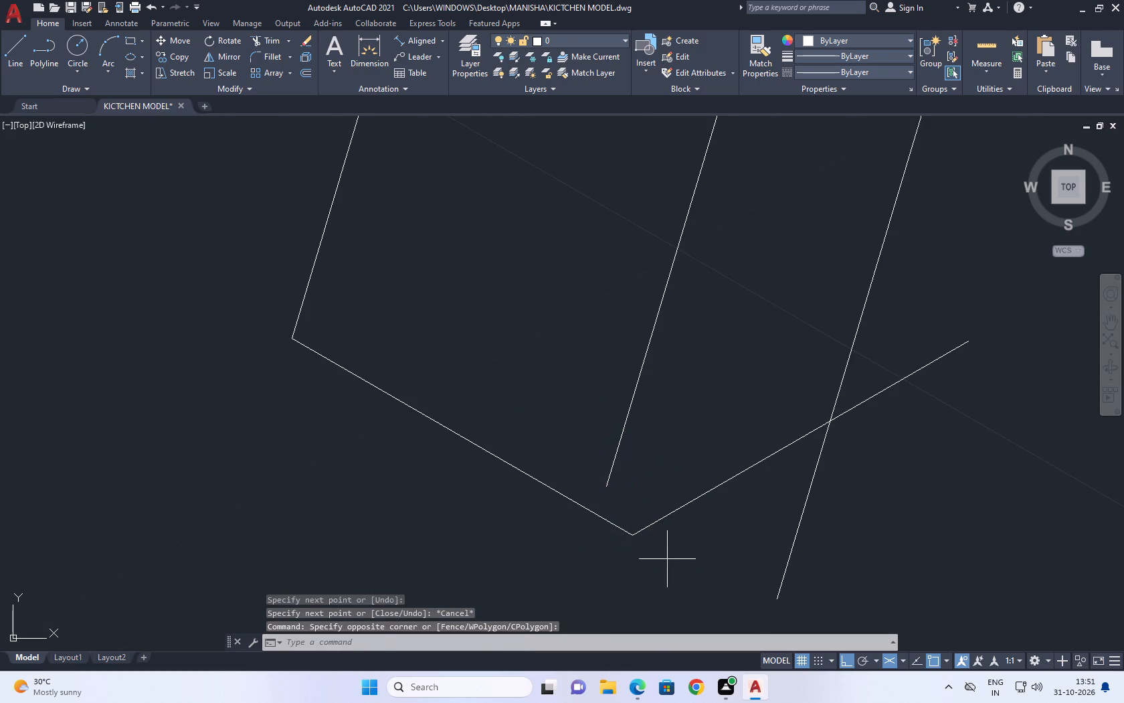
pyautogui.click(638, 509)
pyautogui.click(616, 530)
pyautogui.click(579, 505)
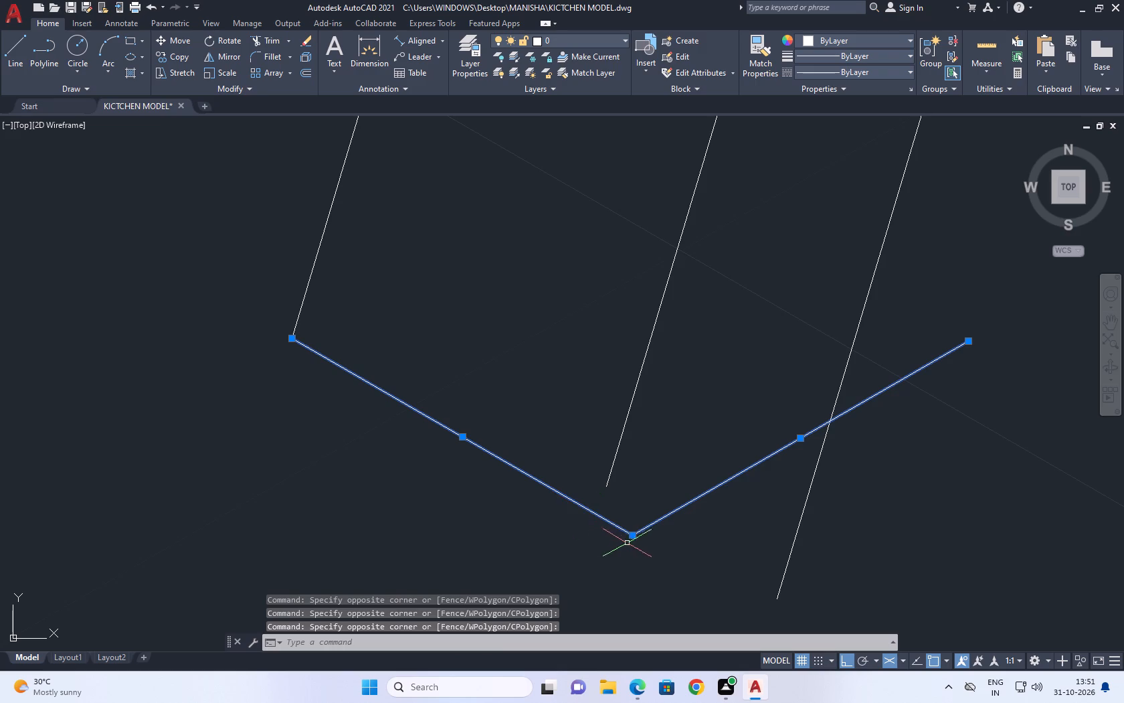
pyautogui.click(634, 536)
pyautogui.click(588, 515)
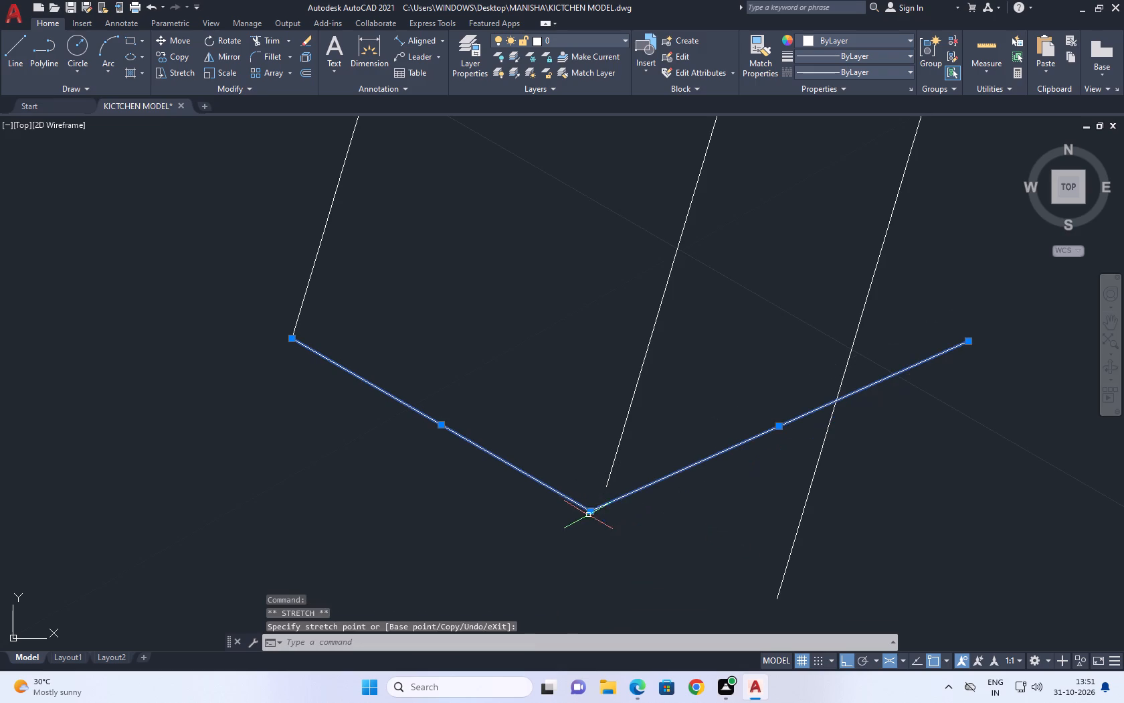
# Stretch the lower end of the slanted left leg's middle line to the shared corner of its two bottom lines.
pyautogui.scroll(1, 611, 472)
pyautogui.click(607, 503)
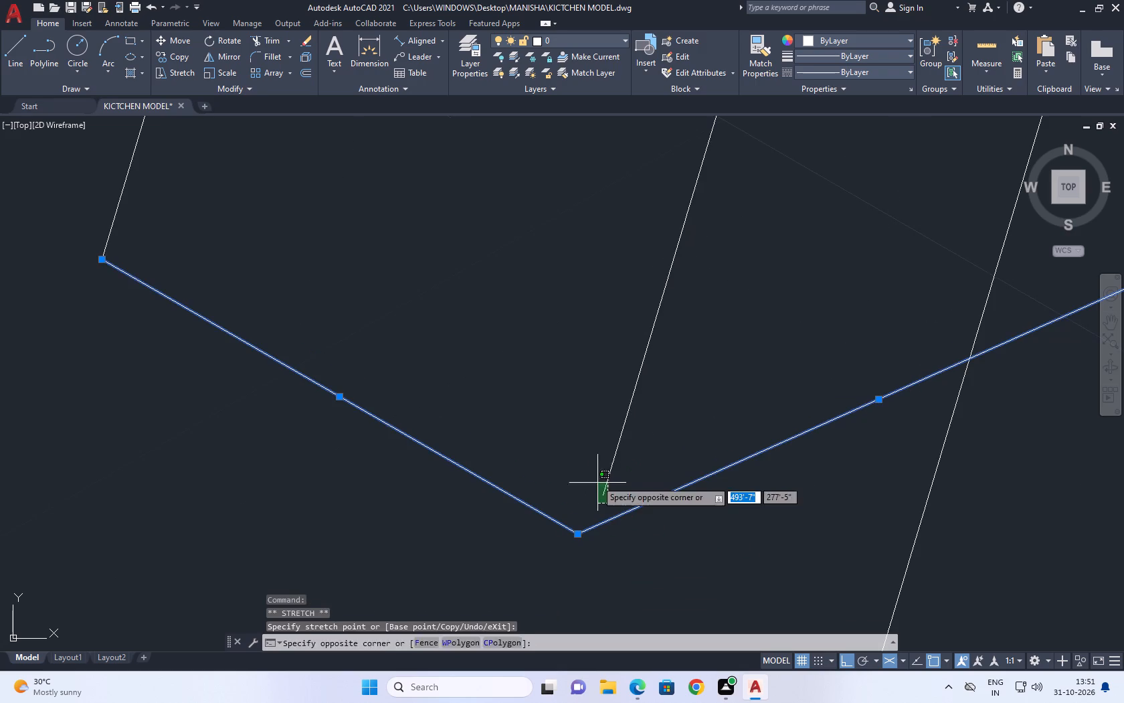
pyautogui.click(589, 465)
pyautogui.click(605, 495)
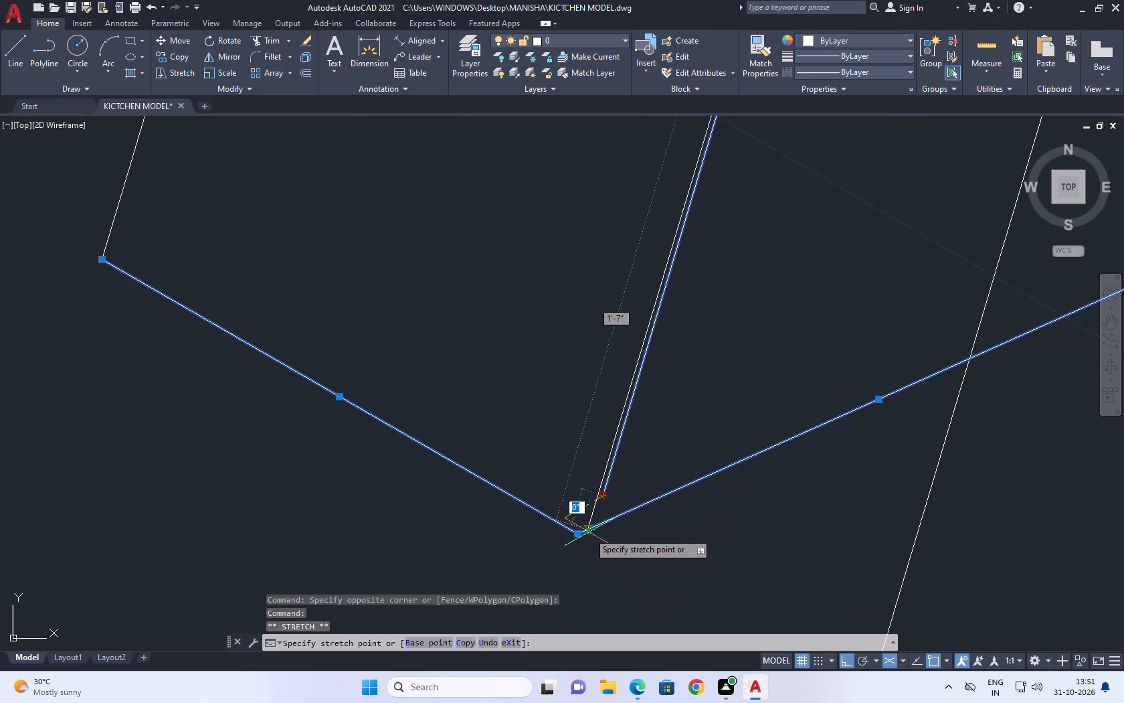
pyautogui.click(580, 533)
pyautogui.scroll(-3, 642, 489)
pyautogui.moveTo(733, 385); pyautogui.dragTo(605, 418, button='middle')
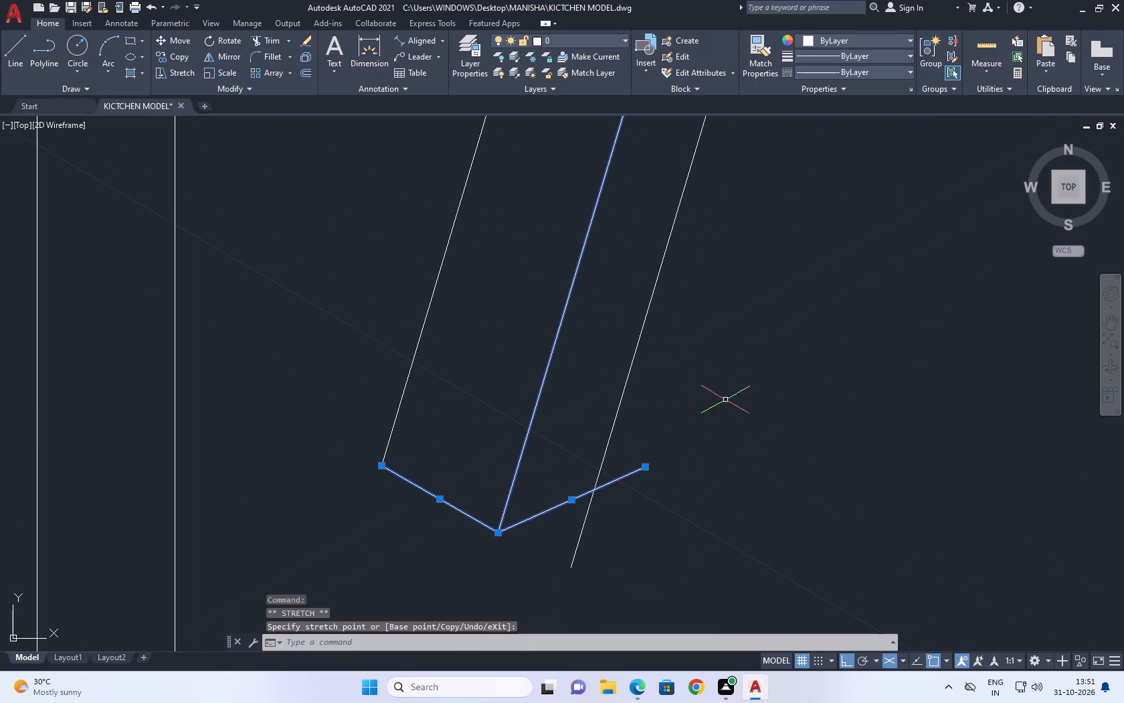
pyautogui.moveTo(749, 370); pyautogui.dragTo(735, 361, button='right')
pyautogui.click(792, 257)
# Trim the overhanging ends of the left leg's side edge and second bottom line where they cross.
pyautogui.moveTo(625, 489); pyautogui.dragTo(576, 390, button='middle')
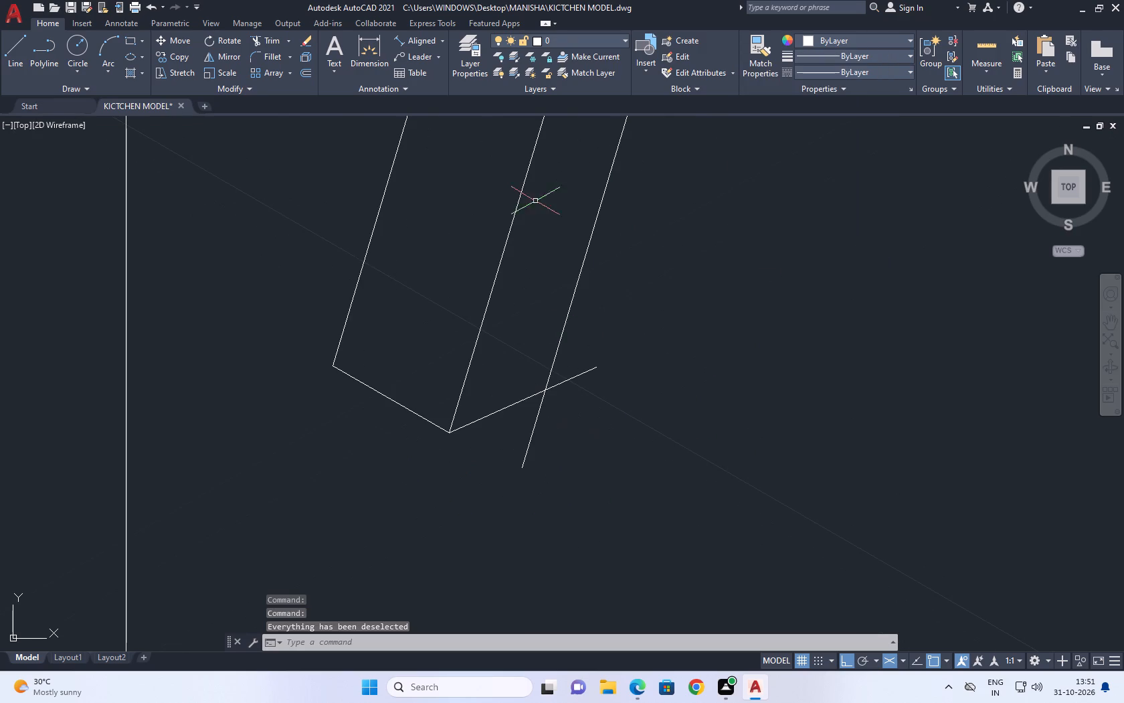
pyautogui.click(272, 39)
pyautogui.scroll(2, 563, 431)
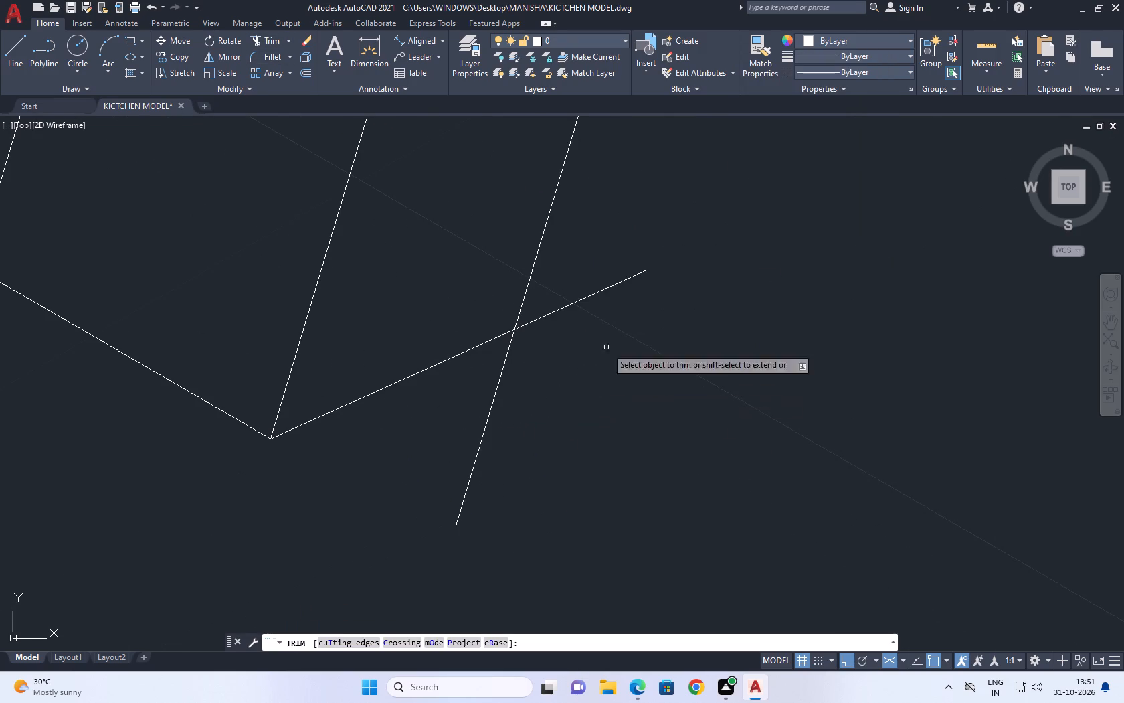
pyautogui.click(616, 259)
pyautogui.click(602, 360)
pyautogui.click(492, 452)
pyautogui.moveTo(395, 462); pyautogui.dragTo(407, 467)
pyautogui.rightClick(721, 364)
pyautogui.click(777, 390)
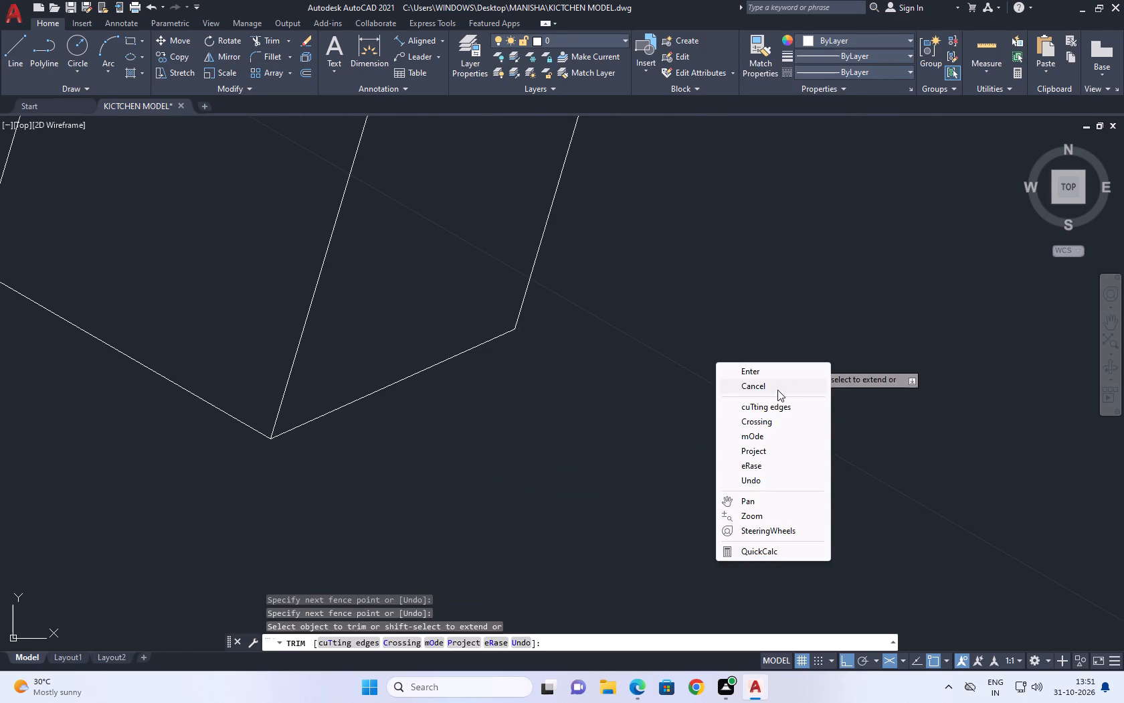
# Copy the rightmost leg's outer vertical line 0.5" up-left along the 150° isometric direction as its middle edge.
pyautogui.scroll(-8, 688, 385)
pyautogui.moveTo(745, 351); pyautogui.dragTo(654, 394, button='middle')
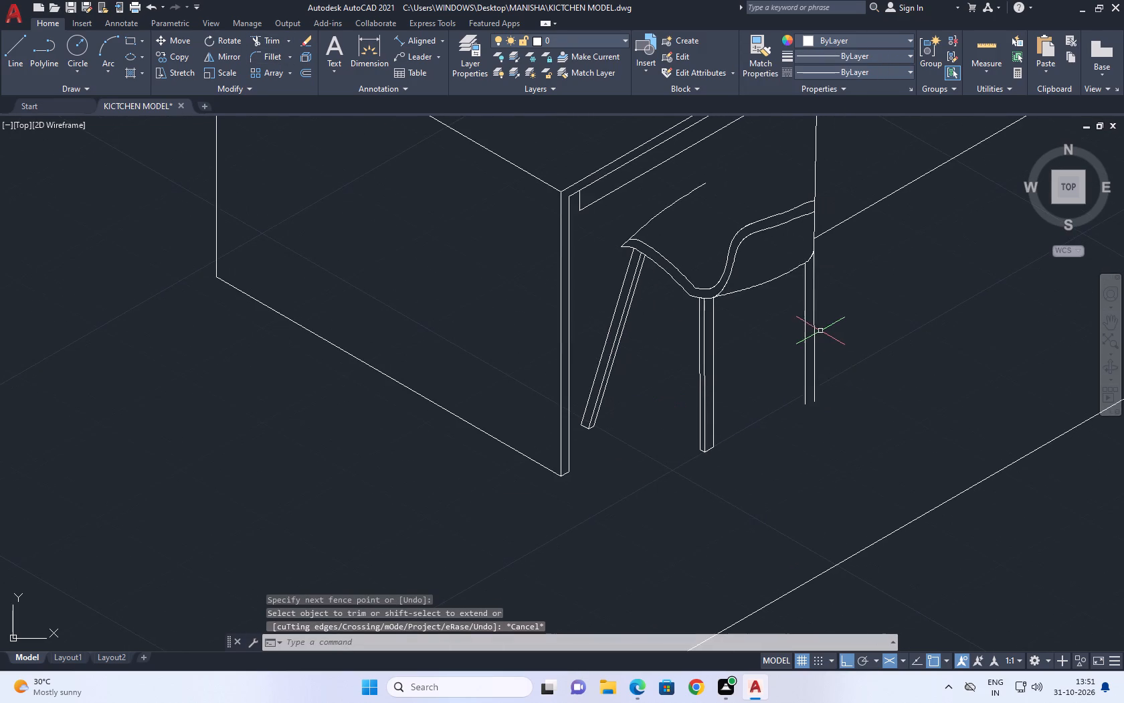
pyautogui.scroll(1, 814, 331)
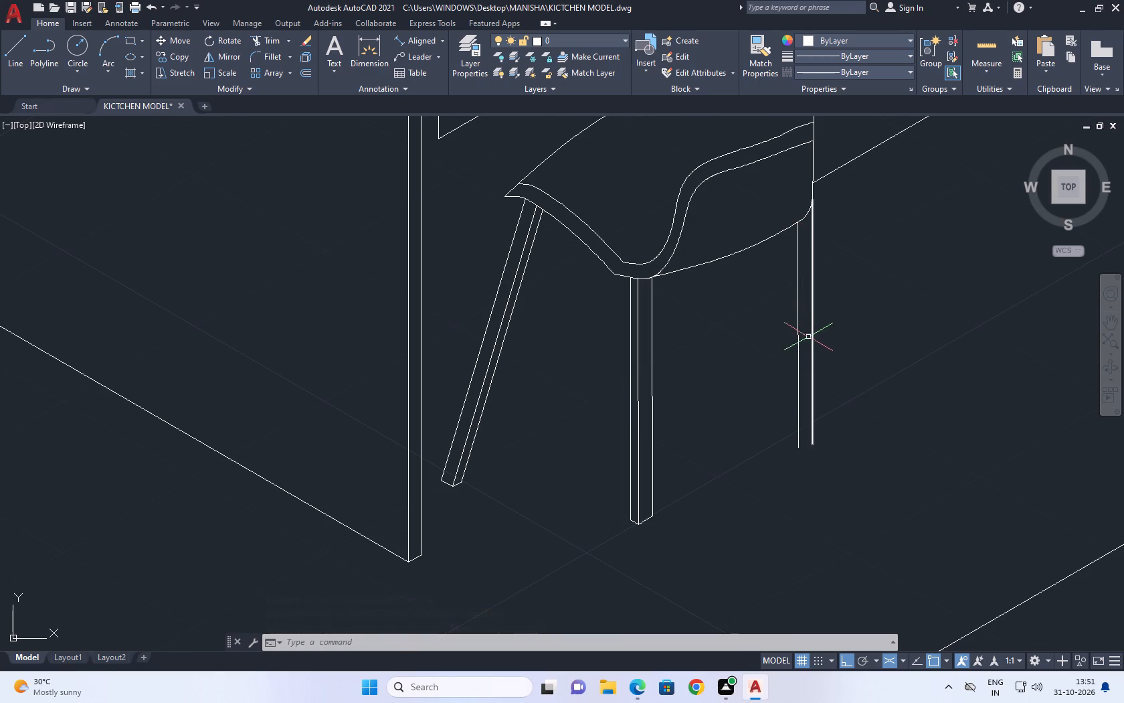
pyautogui.moveTo(798, 293); pyautogui.dragTo(802, 352, button='middle')
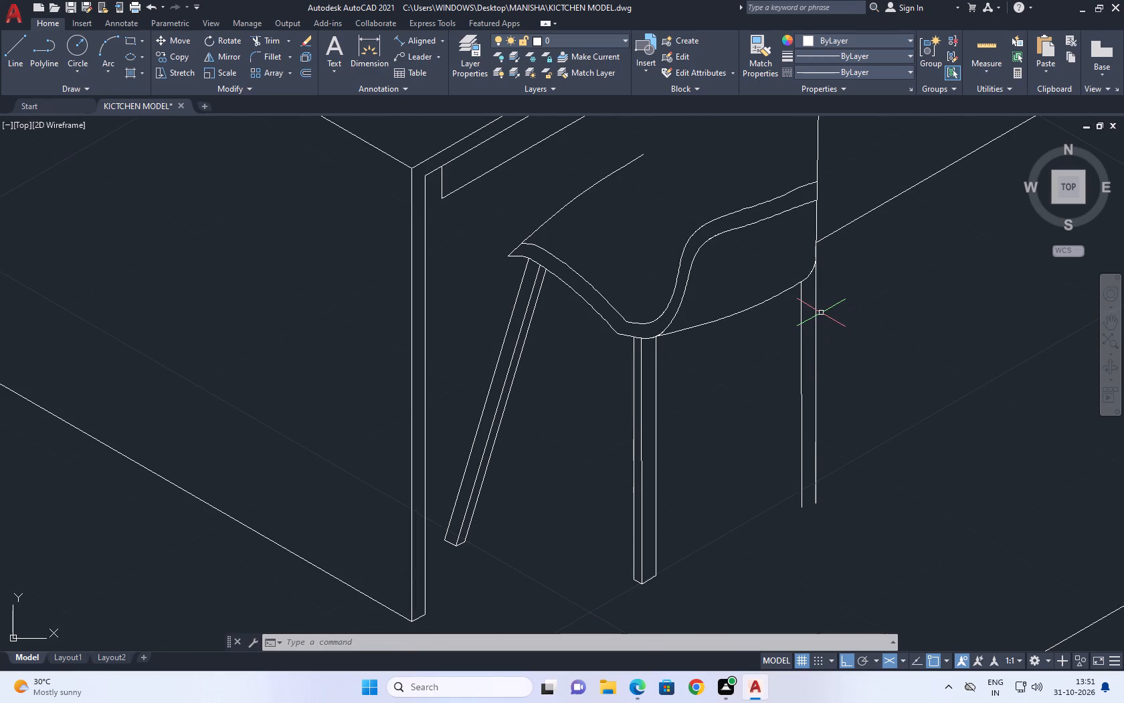
pyautogui.click(818, 311)
pyautogui.moveTo(814, 254); pyautogui.dragTo(812, 282, button='middle')
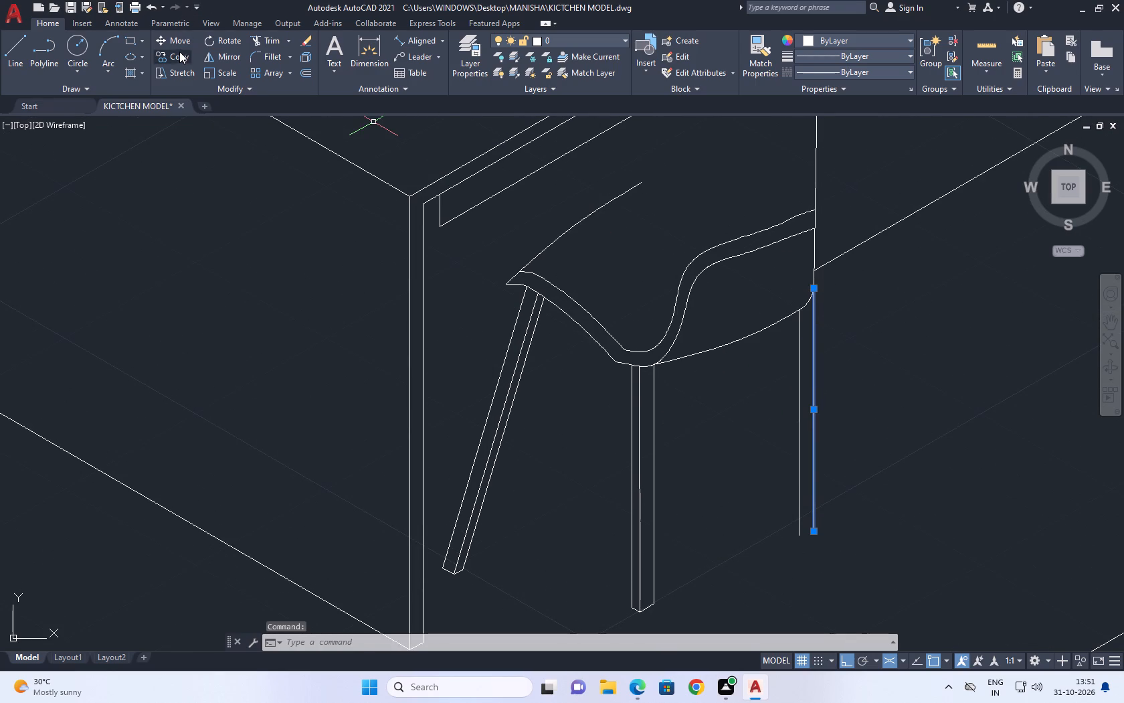
pyautogui.click(179, 53)
pyautogui.scroll(3, 804, 289)
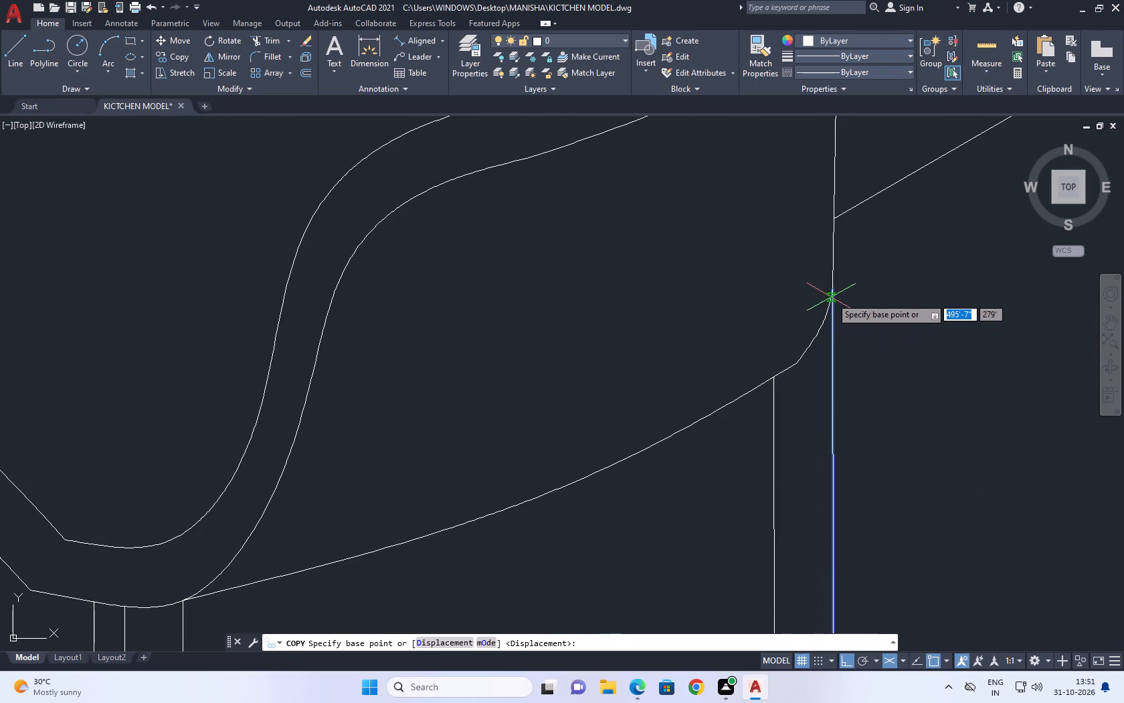
pyautogui.click(832, 293)
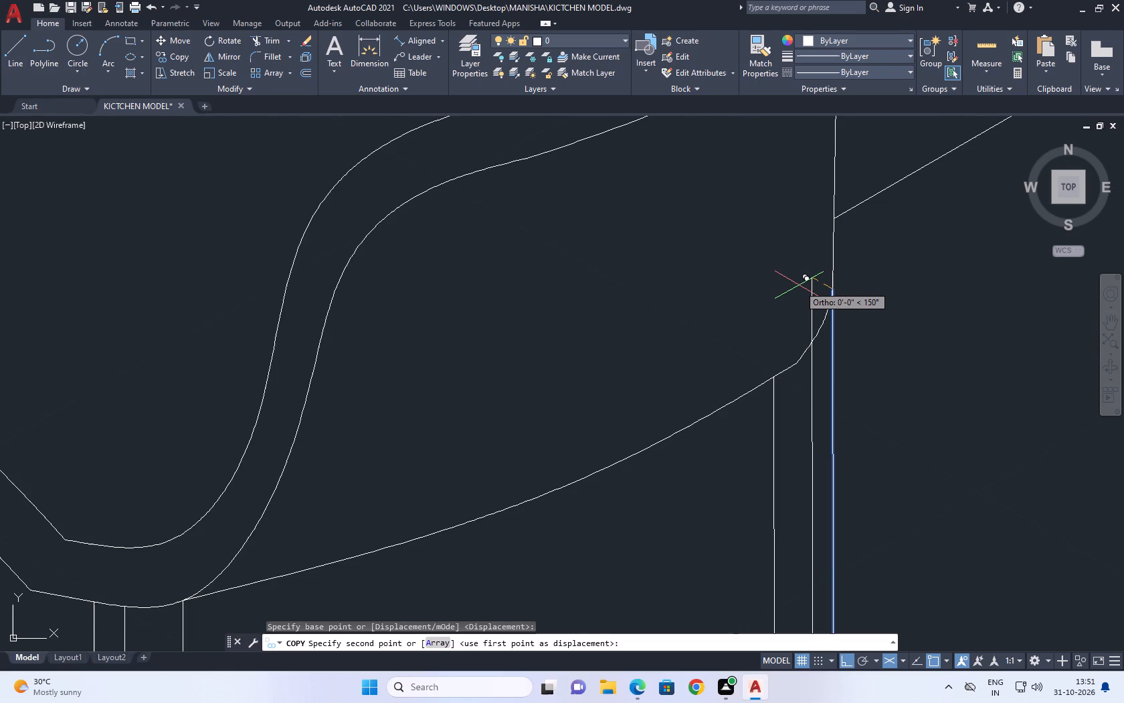
pyautogui.write('0.5')
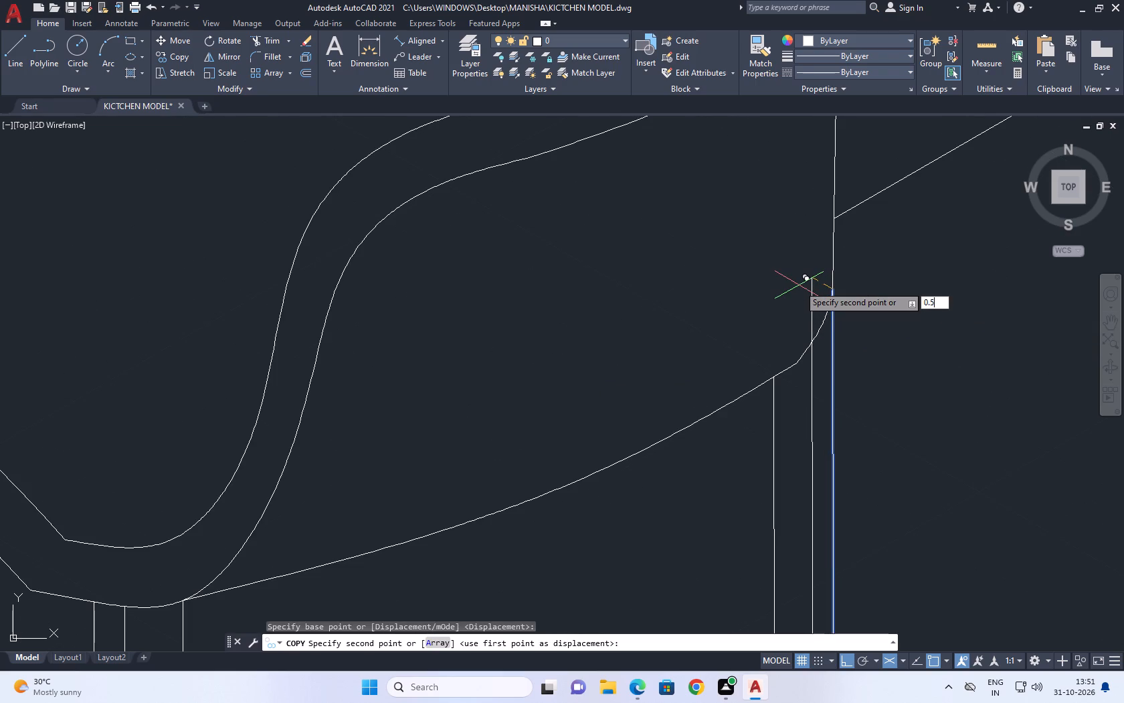
pyautogui.press('Return')
pyautogui.moveTo(684, 237); pyautogui.dragTo(680, 228, button='right')
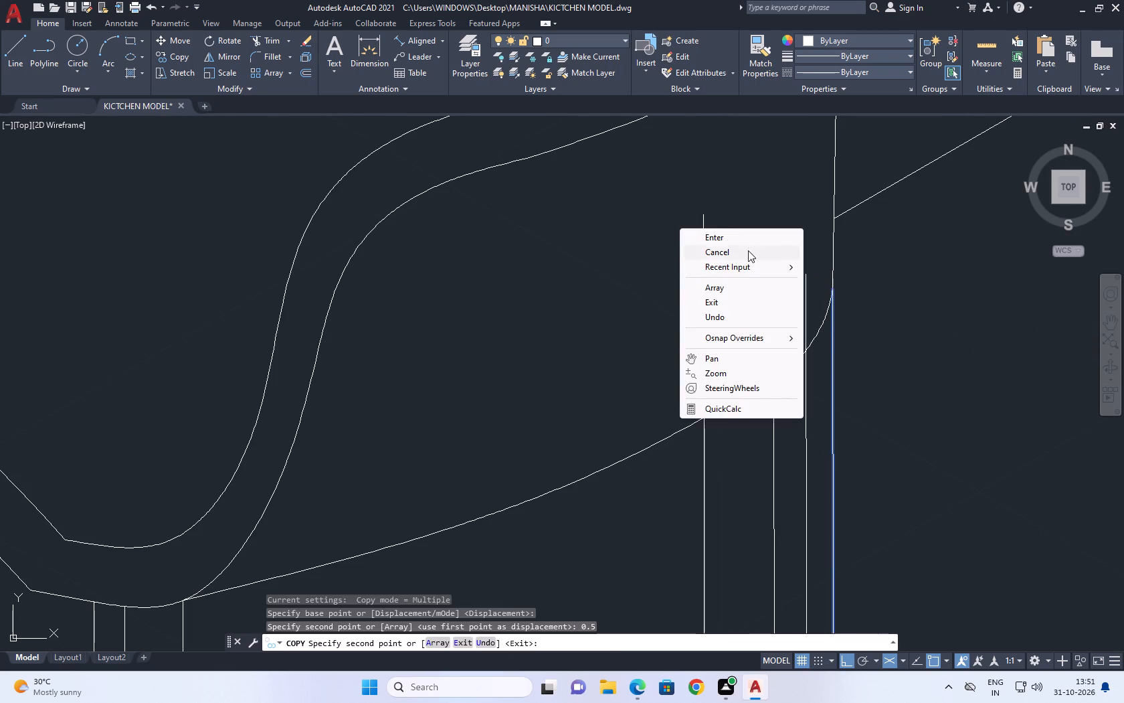
pyautogui.click(748, 250)
# Trim the copied middle edge's portion above the seat's curved lower edge.
pyautogui.moveTo(793, 264); pyautogui.dragTo(683, 285, button='middle')
pyautogui.click(272, 38)
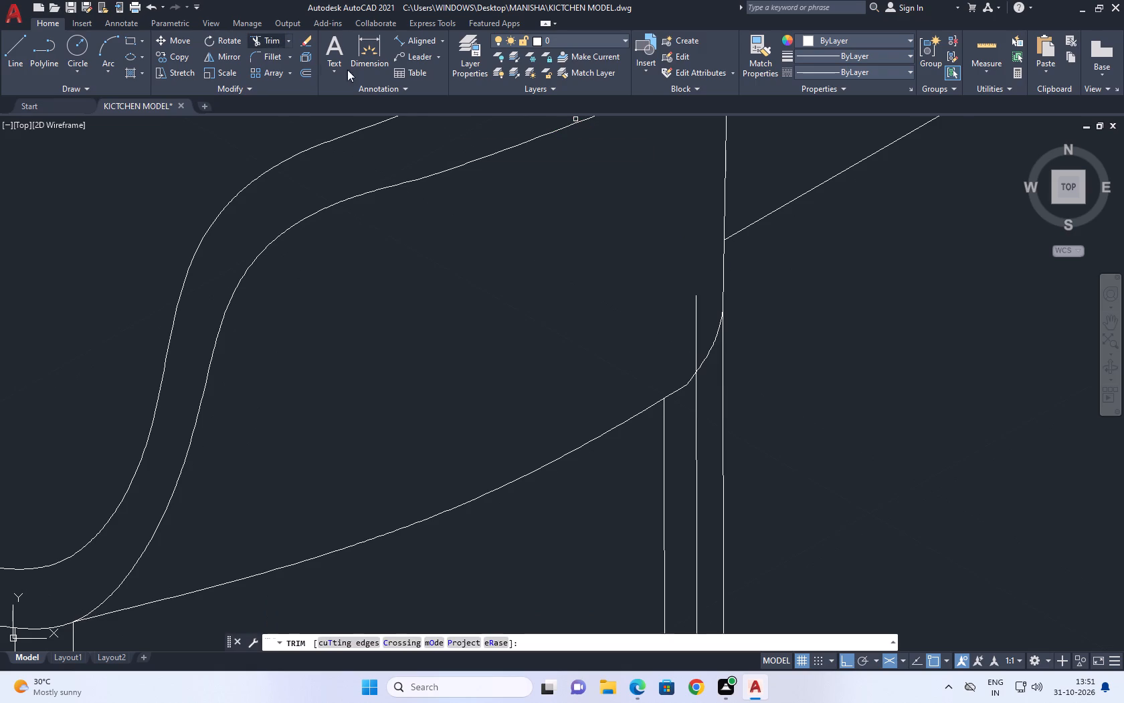
pyautogui.scroll(2, 699, 337)
pyautogui.click(707, 270)
pyautogui.click(617, 342)
pyautogui.moveTo(587, 272); pyautogui.dragTo(583, 262, button='right')
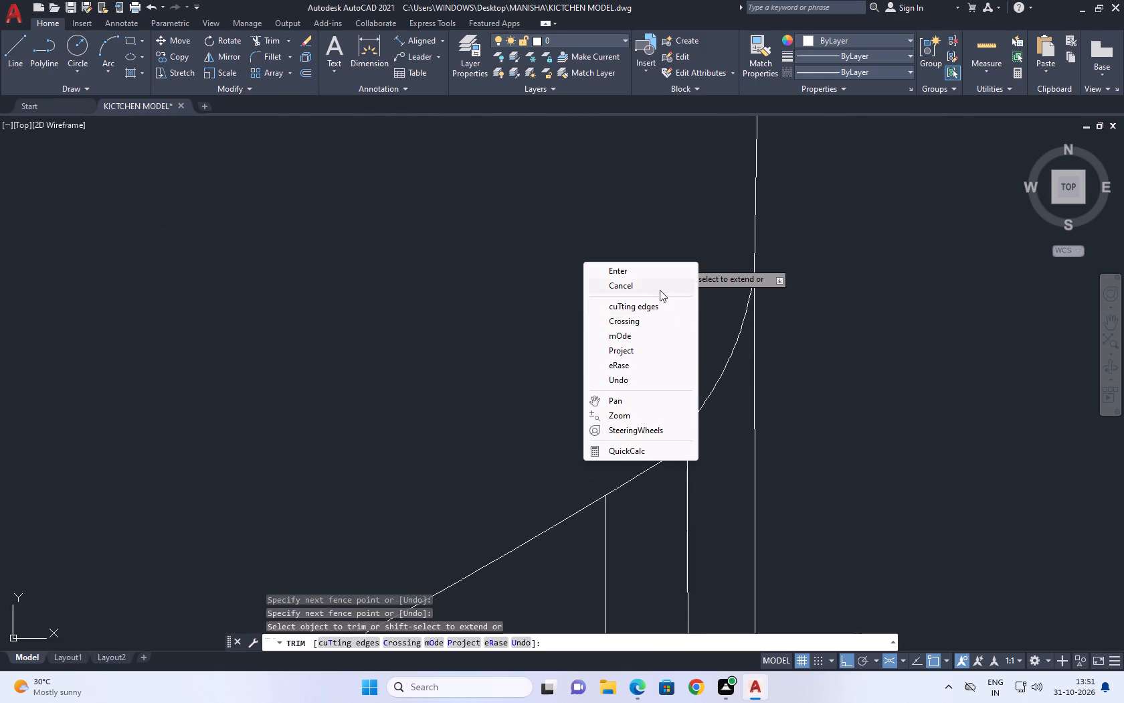
pyautogui.click(659, 290)
# Draw the rightmost leg's bottom lines from its inner line's end, about 1" down-right, continuing up-right past the outer line.
pyautogui.scroll(-4, 661, 260)
pyautogui.scroll(-2, 725, 314)
pyautogui.moveTo(765, 440); pyautogui.dragTo(748, 439, button='middle')
pyautogui.scroll(-1, 765, 440)
pyautogui.scroll(1, 720, 443)
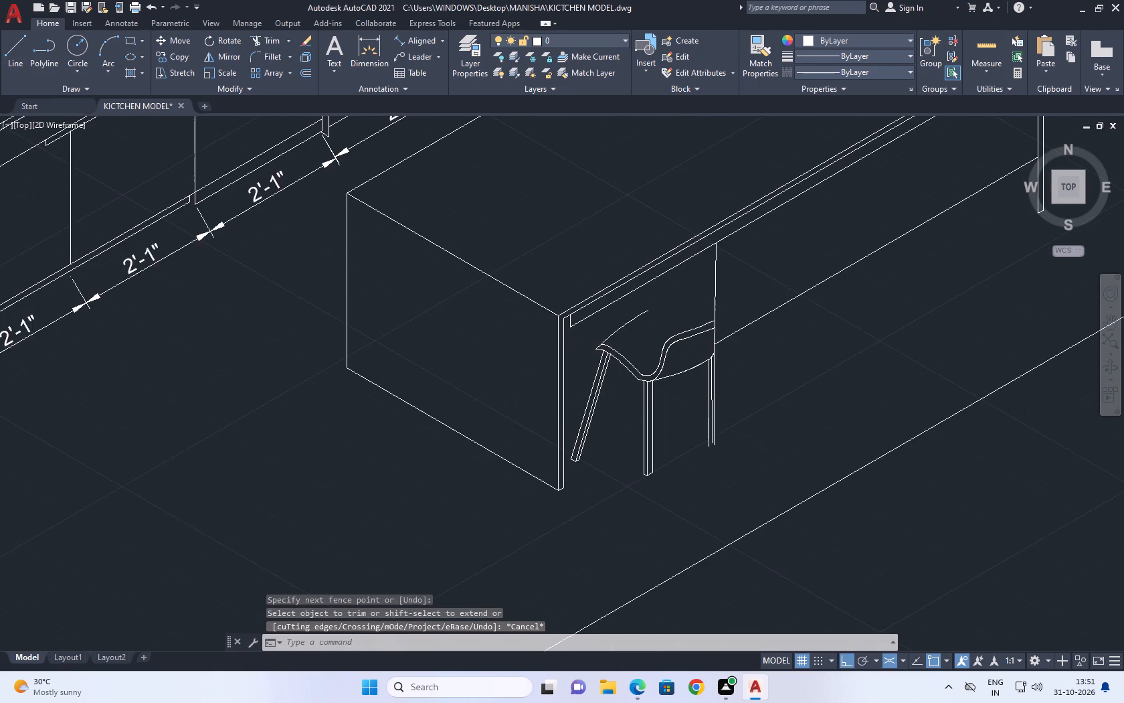
pyautogui.scroll(1, 720, 443)
pyautogui.scroll(2, 641, 455)
pyautogui.moveTo(635, 399); pyautogui.dragTo(573, 388, button='middle')
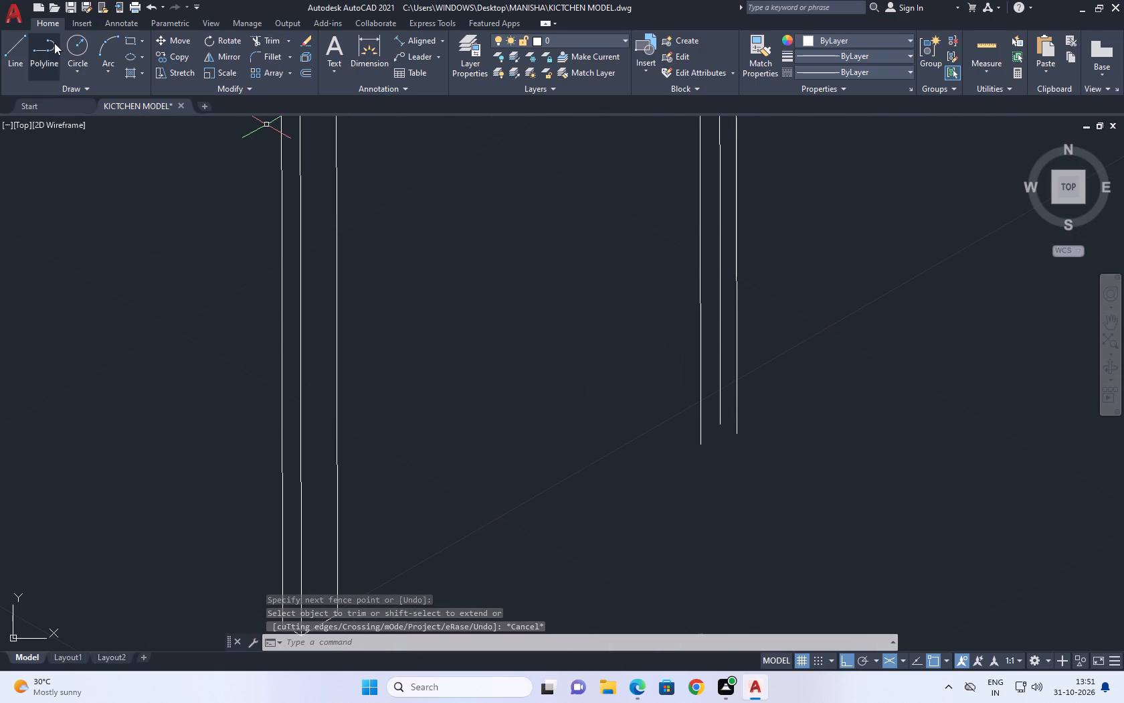
pyautogui.click(26, 48)
pyautogui.scroll(3, 681, 442)
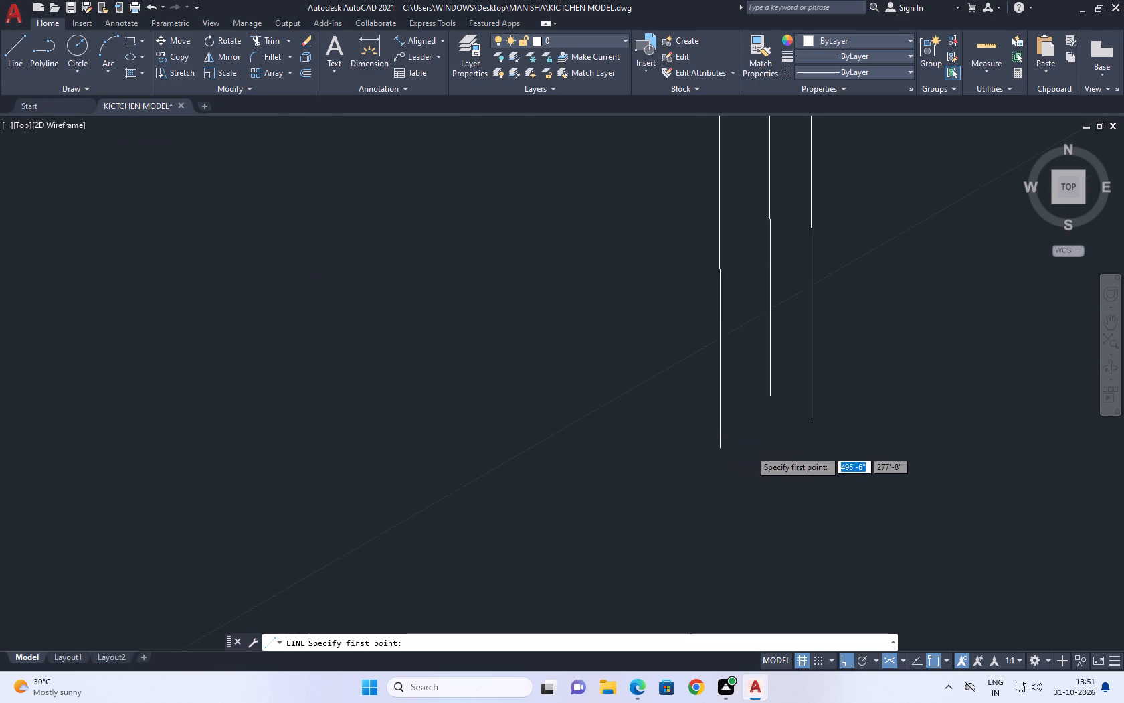
pyautogui.click(695, 447)
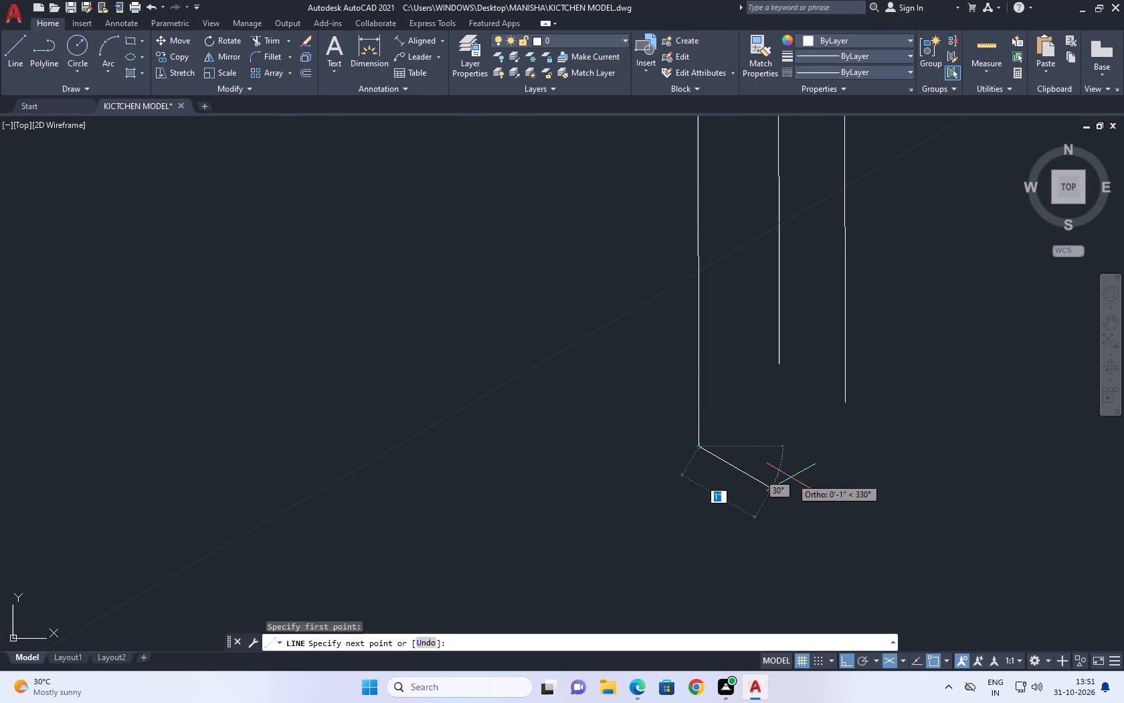
pyautogui.click(791, 477)
pyautogui.click(887, 388)
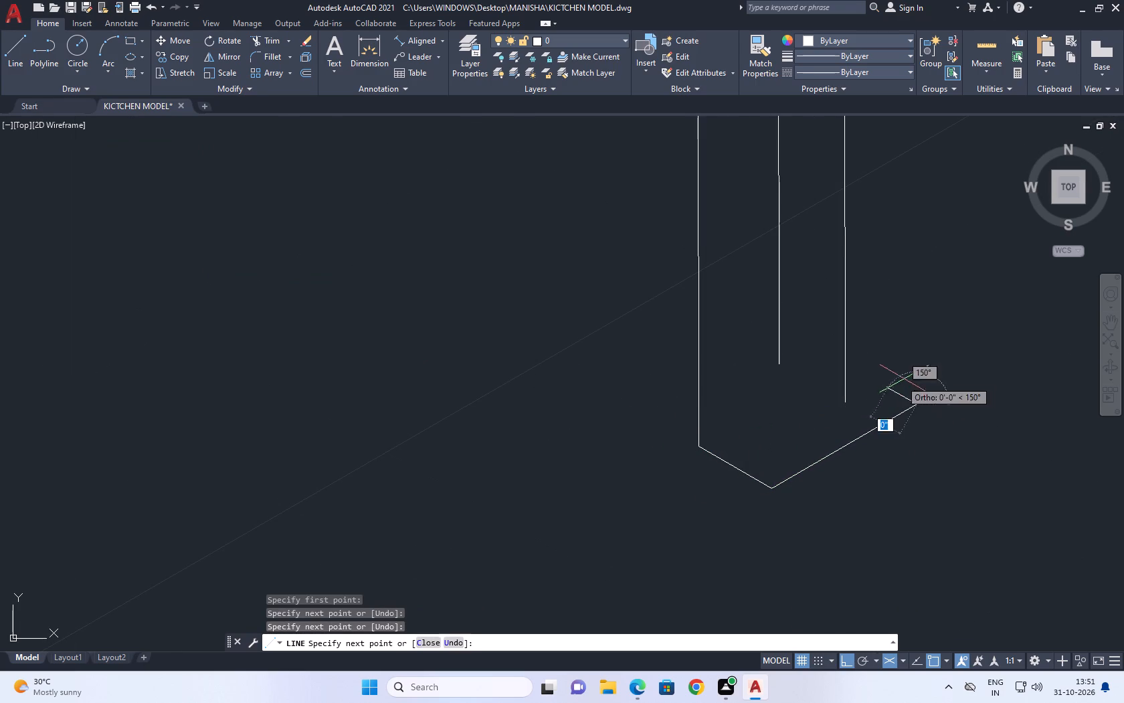
pyautogui.rightClick(904, 350)
pyautogui.click(939, 369)
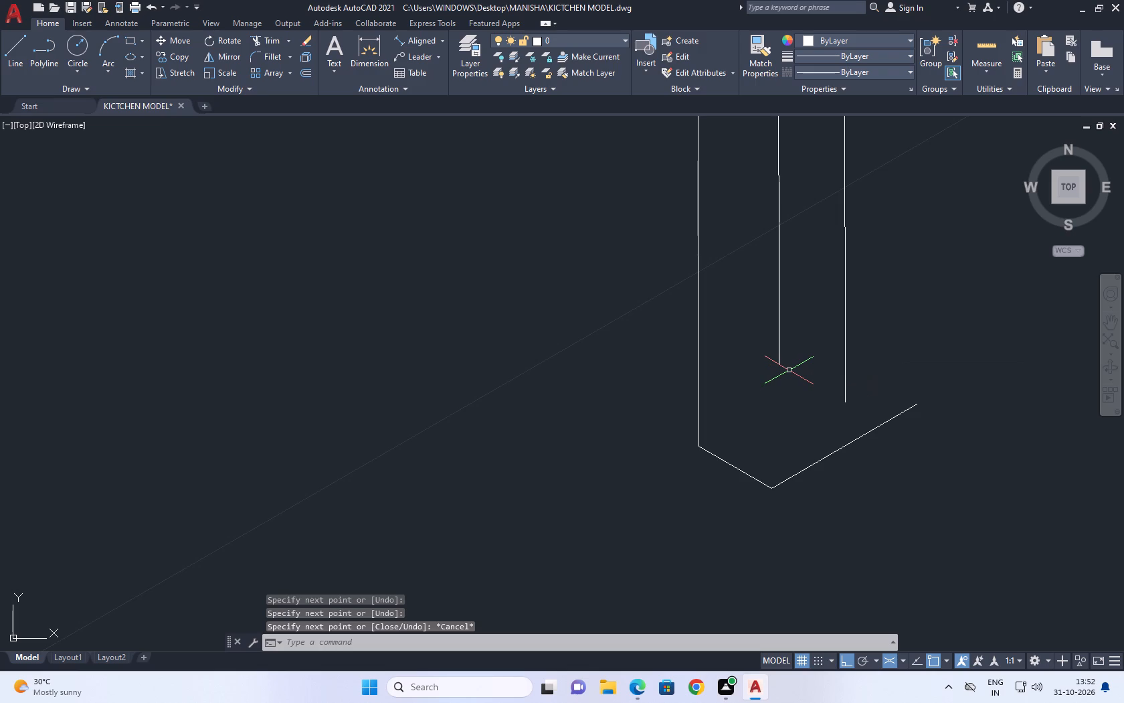
# Extend the rightmost leg's middle and outer vertical lines down to the second bottom line.
pyautogui.write('EX')
pyautogui.press('space')
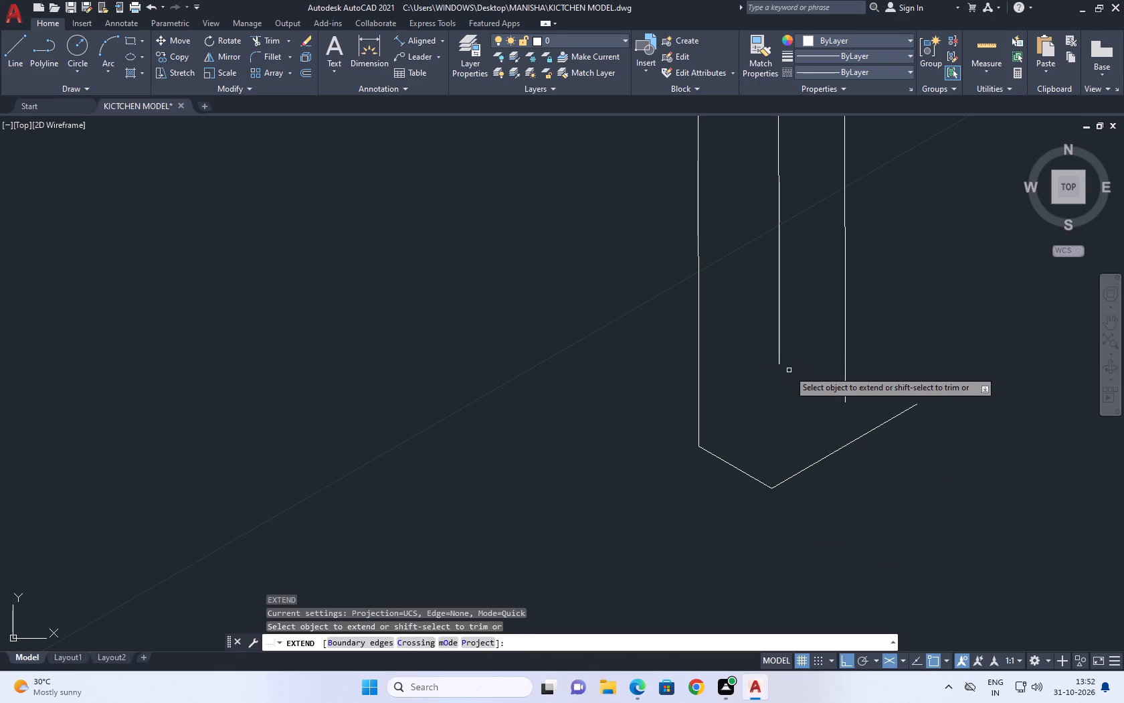
pyautogui.click(773, 341)
pyautogui.click(857, 333)
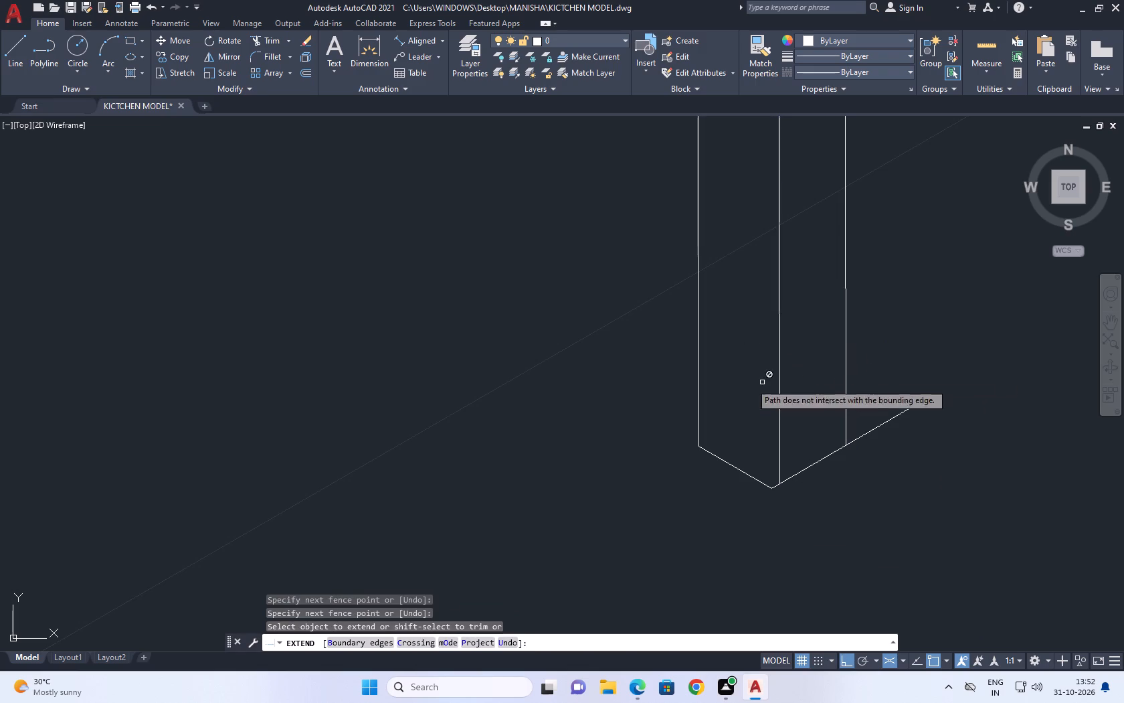
pyautogui.moveTo(563, 295); pyautogui.dragTo(545, 276, button='right')
pyautogui.click(587, 298)
# Shorten the rightmost leg's second bottom line by stretching its overhanging end back to the outer vertical line.
pyautogui.moveTo(977, 443); pyautogui.dragTo(961, 426)
pyautogui.moveTo(882, 331); pyautogui.dragTo(878, 324)
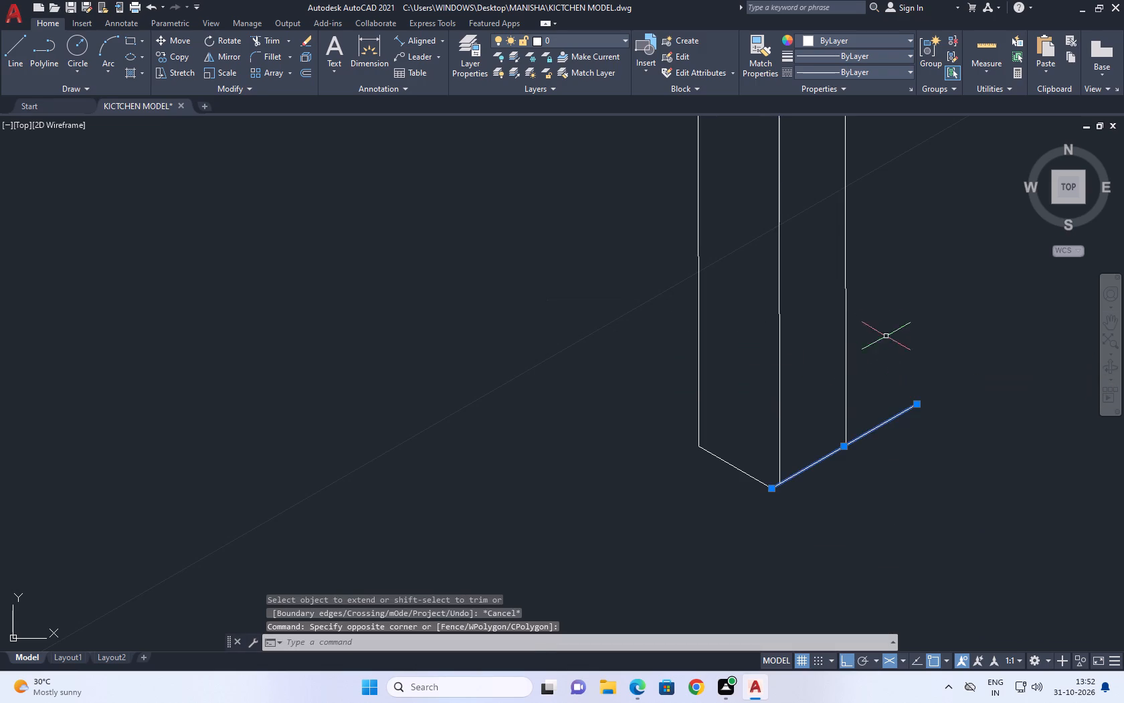
pyautogui.click(915, 401)
pyautogui.click(915, 416)
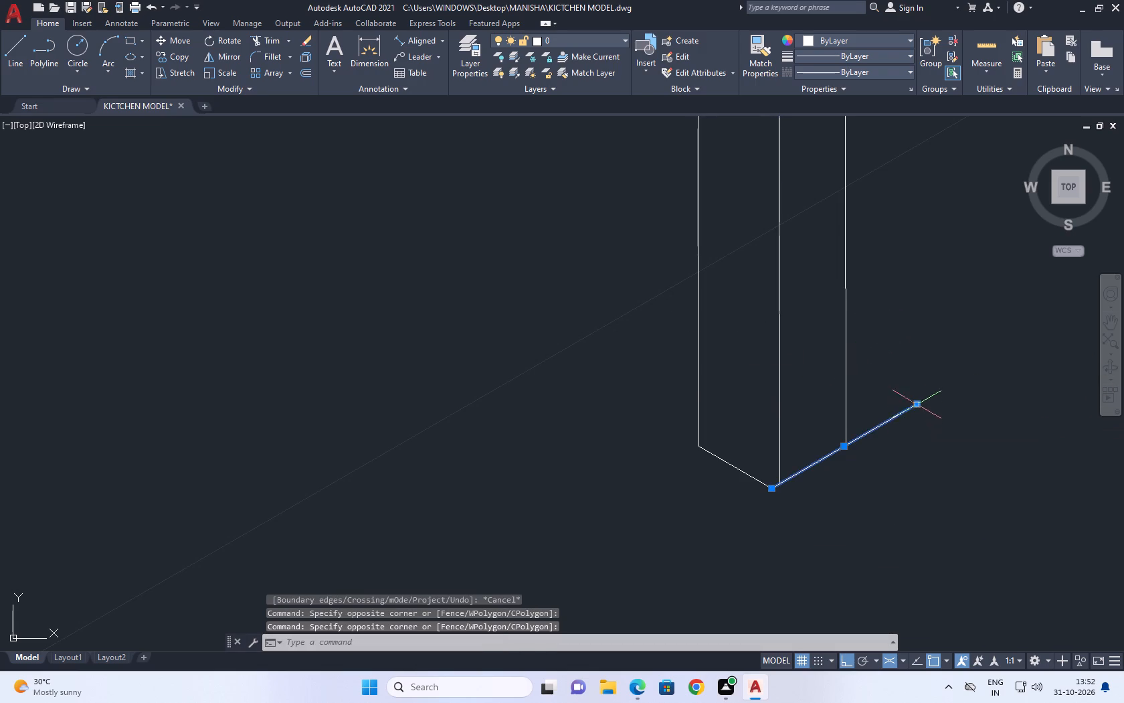
pyautogui.click(915, 404)
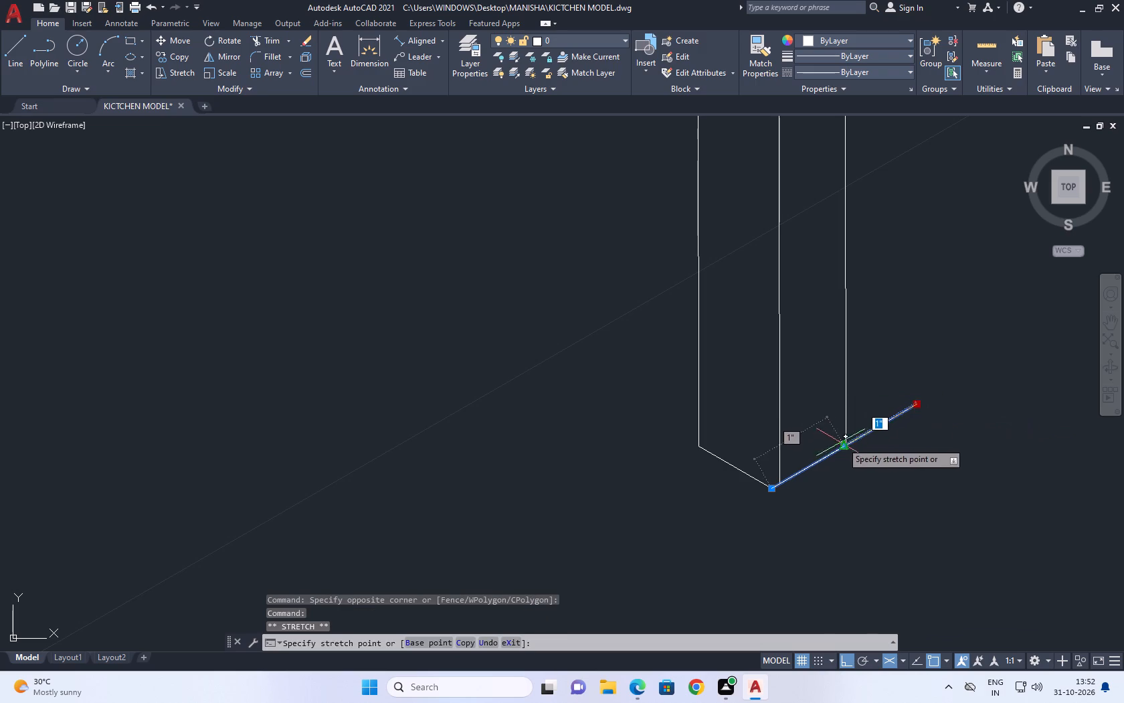
pyautogui.click(840, 445)
pyautogui.rightClick(928, 305)
pyautogui.click(983, 530)
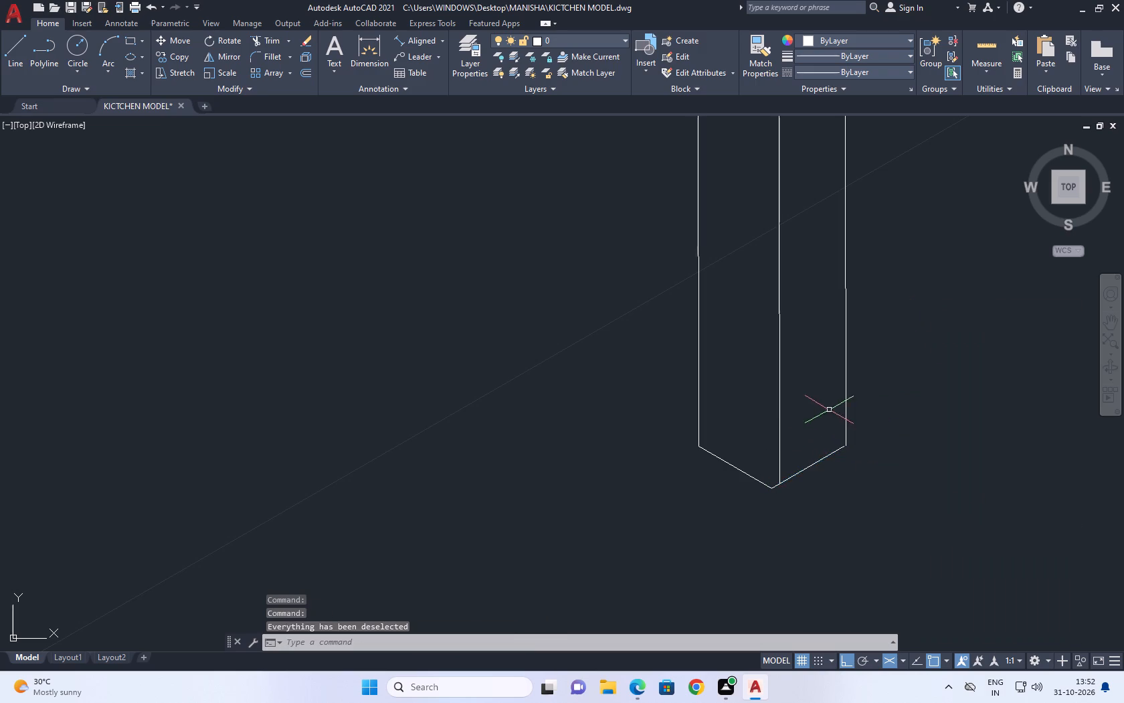
# Fillet the rightmost leg's second bottom line with its outer vertical line to close the small corner gap.
pyautogui.scroll(-3, 829, 409)
pyautogui.scroll(7, 841, 430)
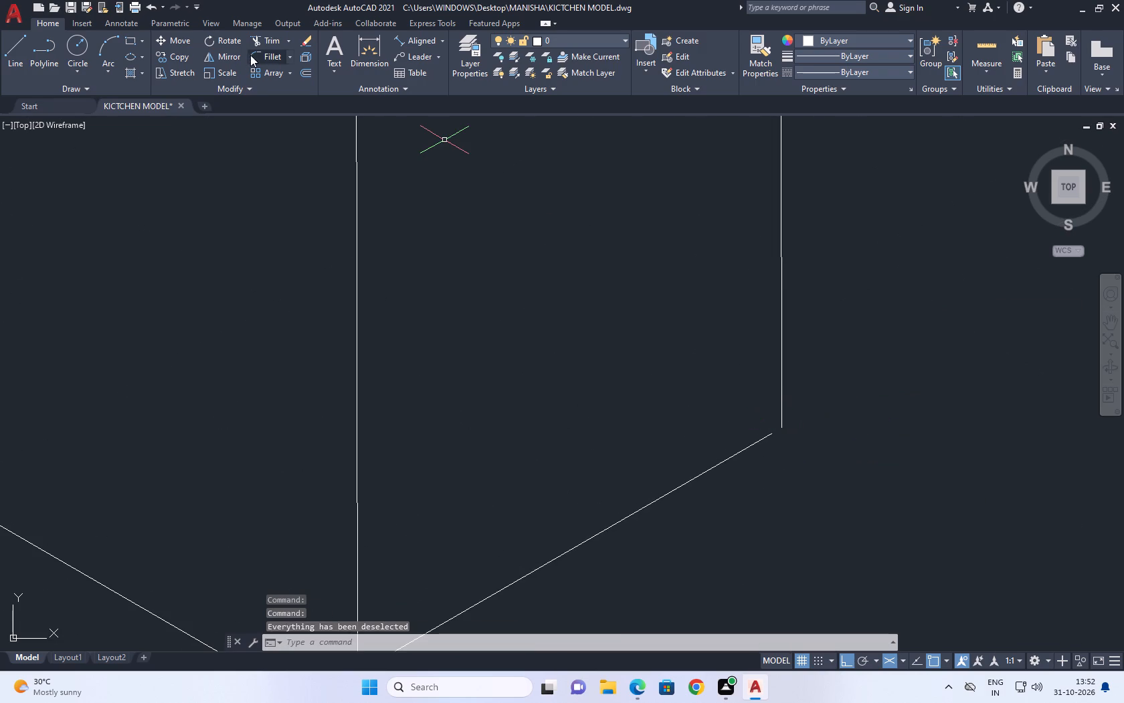
pyautogui.click(264, 57)
pyautogui.click(762, 437)
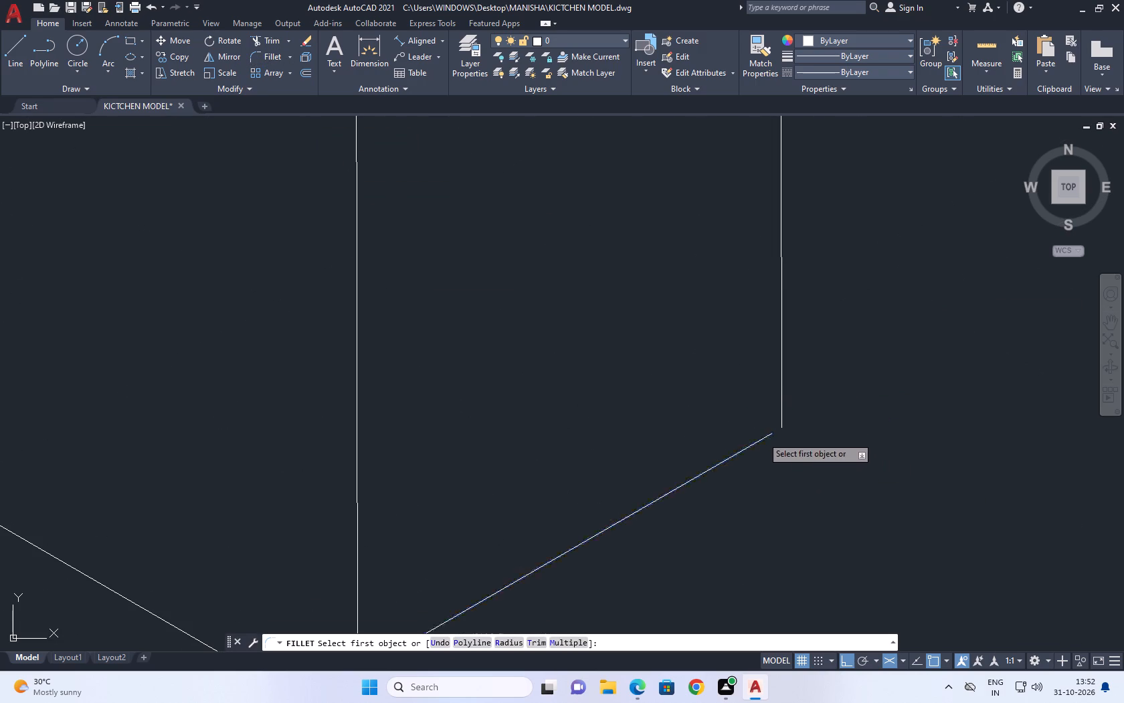
pyautogui.click(780, 424)
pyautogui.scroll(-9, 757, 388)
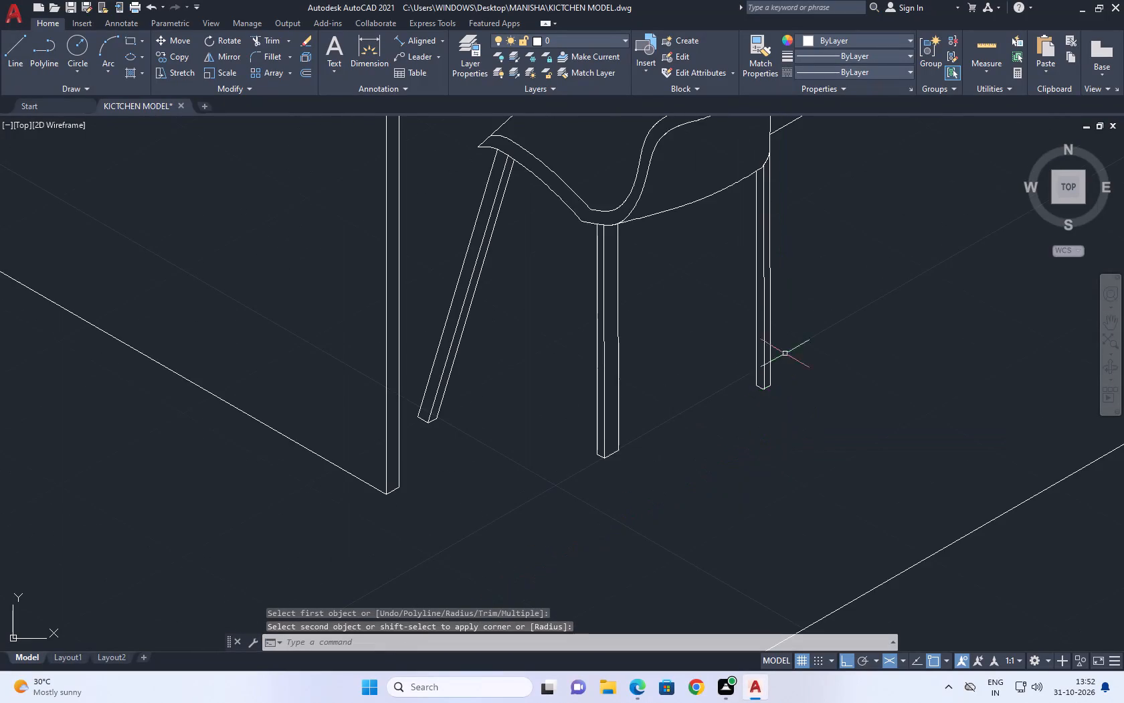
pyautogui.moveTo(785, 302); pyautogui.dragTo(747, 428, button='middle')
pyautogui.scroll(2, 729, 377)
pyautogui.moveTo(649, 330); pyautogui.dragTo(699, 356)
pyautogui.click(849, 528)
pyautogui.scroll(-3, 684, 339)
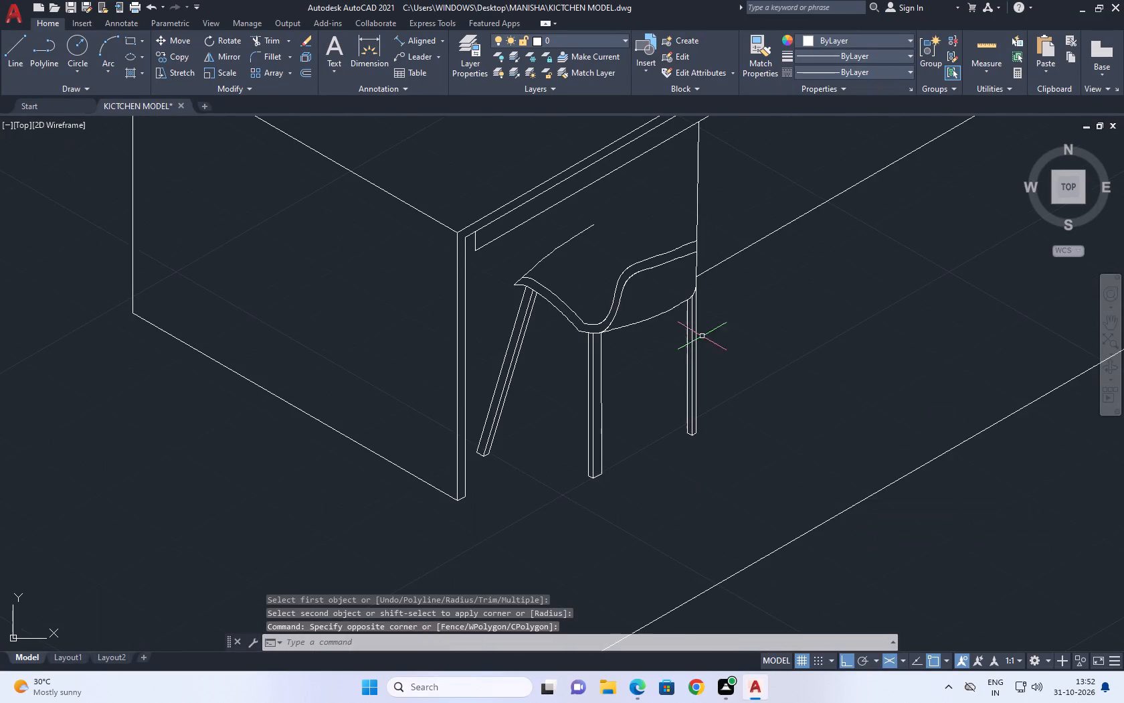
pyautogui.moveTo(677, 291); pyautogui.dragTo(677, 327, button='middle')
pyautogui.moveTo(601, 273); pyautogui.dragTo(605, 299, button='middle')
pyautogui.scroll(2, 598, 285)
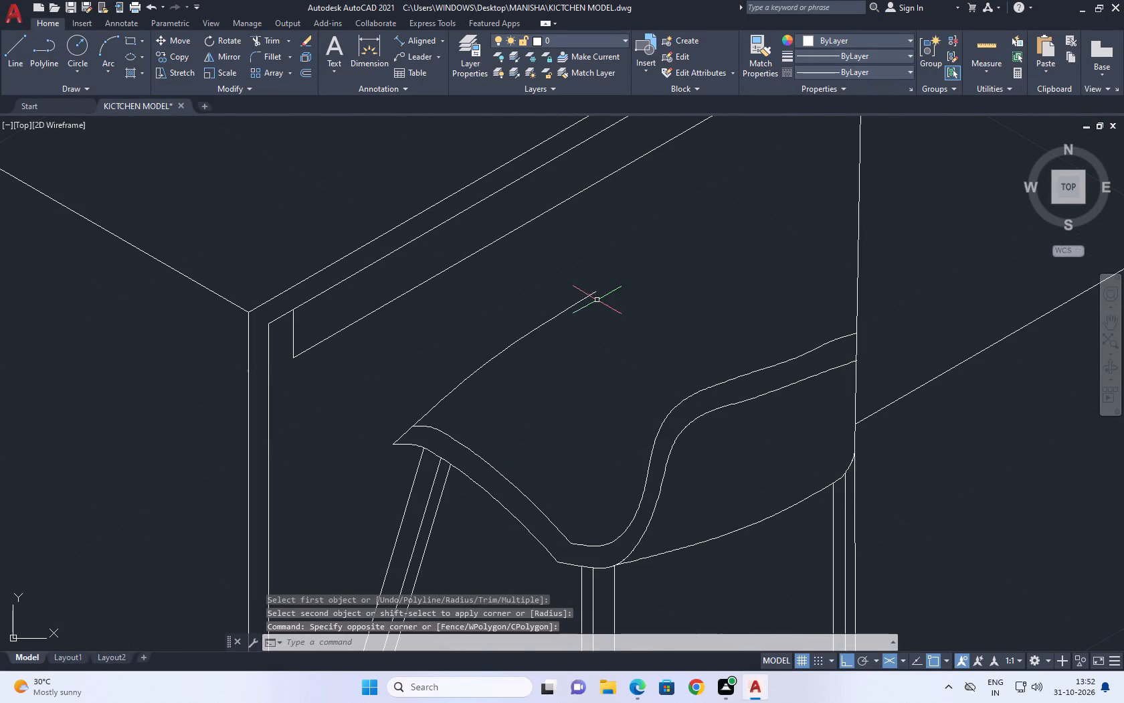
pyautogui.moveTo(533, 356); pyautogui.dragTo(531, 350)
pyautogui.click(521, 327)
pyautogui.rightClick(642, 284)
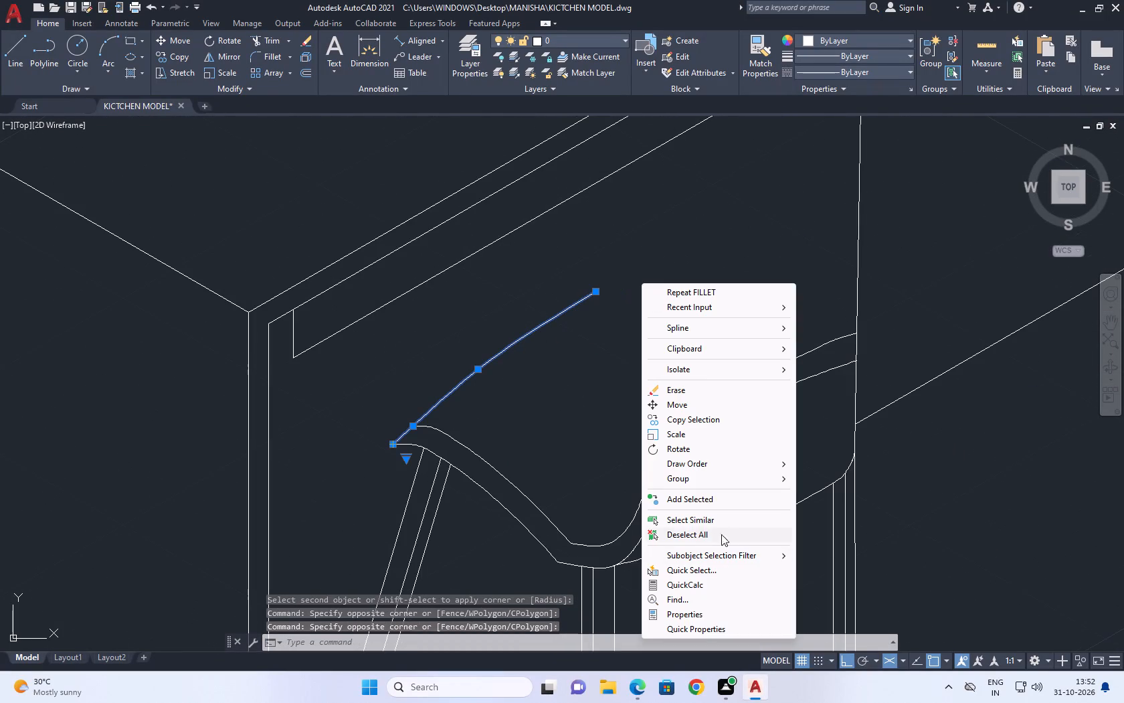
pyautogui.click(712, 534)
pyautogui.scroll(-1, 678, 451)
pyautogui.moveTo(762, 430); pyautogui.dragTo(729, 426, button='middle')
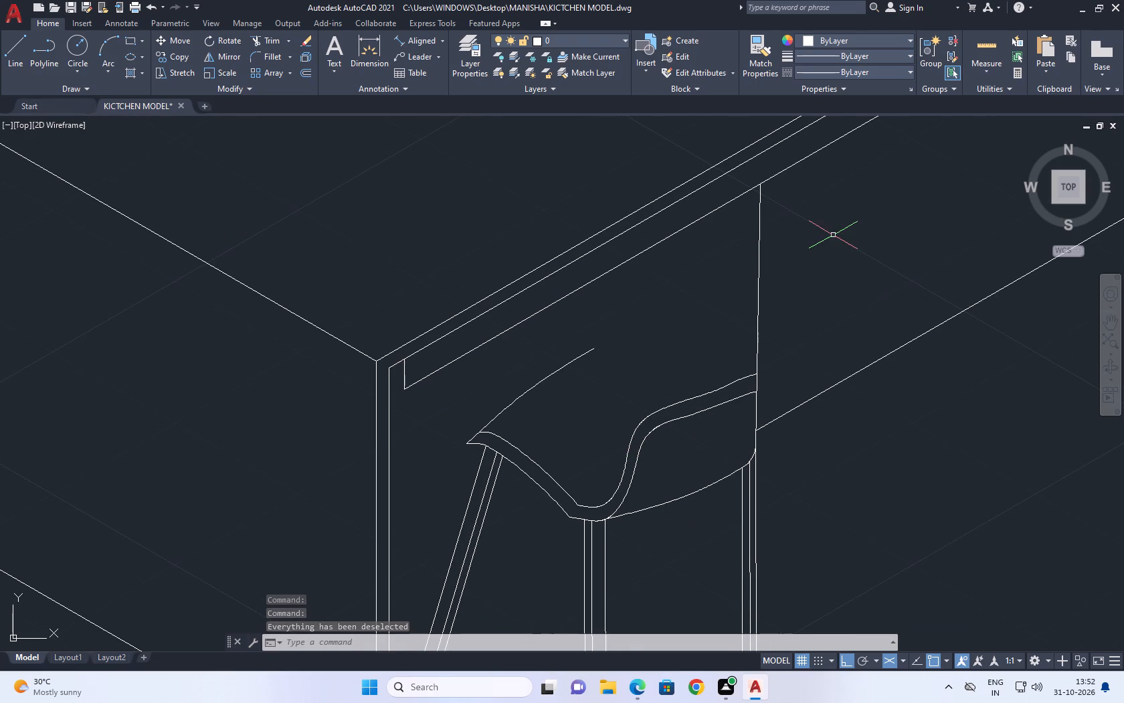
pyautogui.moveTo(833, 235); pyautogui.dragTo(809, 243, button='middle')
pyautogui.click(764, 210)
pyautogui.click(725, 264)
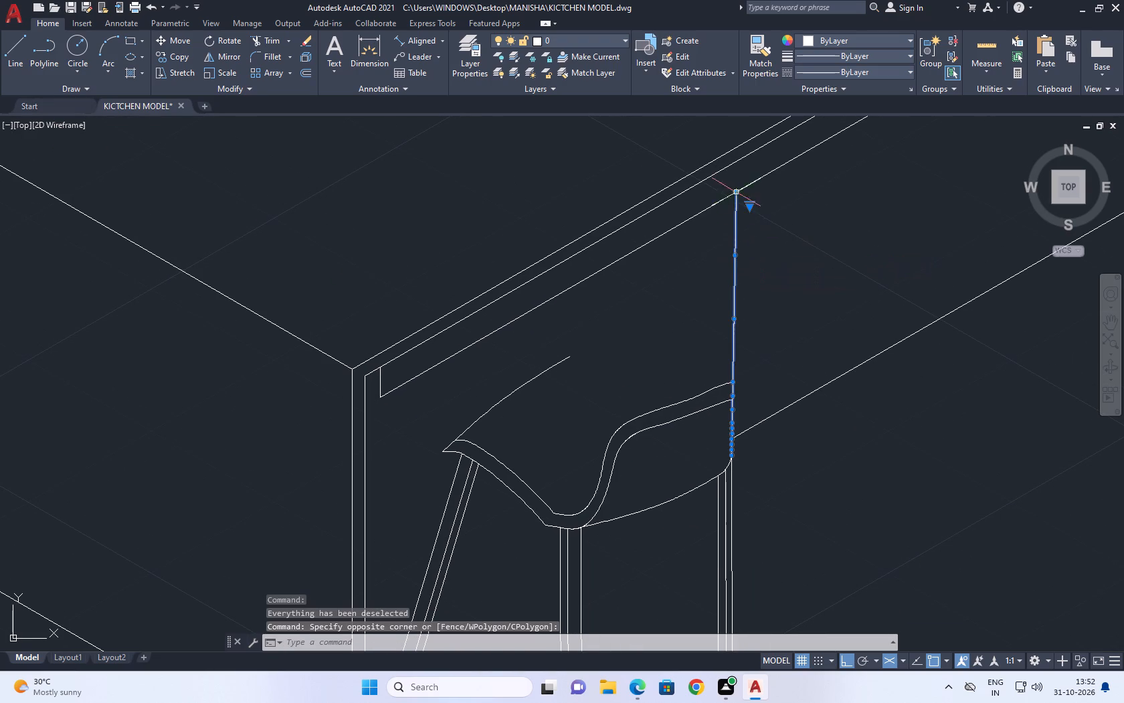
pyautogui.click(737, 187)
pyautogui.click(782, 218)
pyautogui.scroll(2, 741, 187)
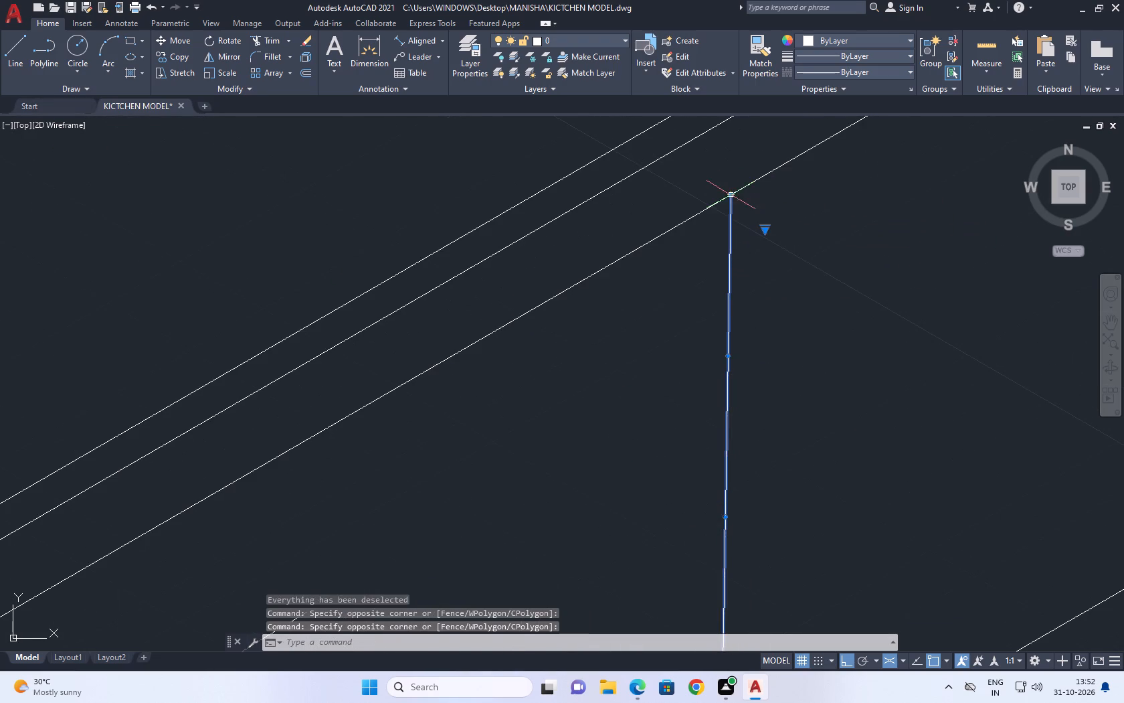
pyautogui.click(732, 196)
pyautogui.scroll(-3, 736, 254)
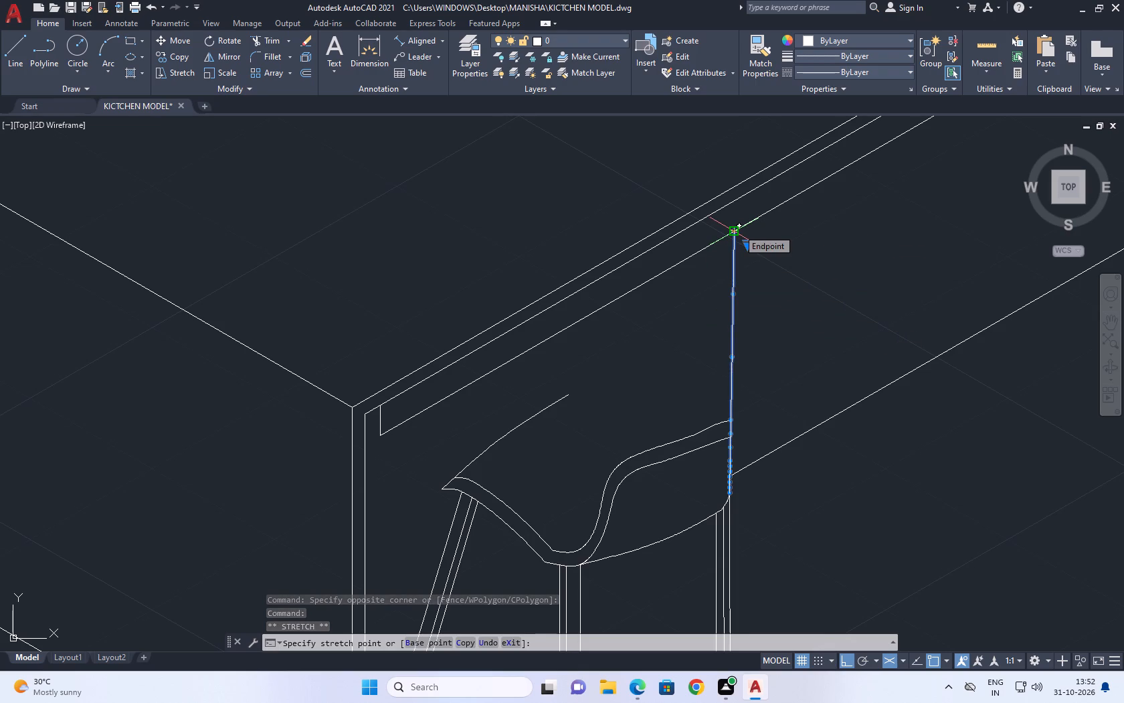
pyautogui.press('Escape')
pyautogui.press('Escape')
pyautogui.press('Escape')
# Trim away the part of the tall vertical line that rises above the seat's upper curved edge.
pyautogui.write('TR')
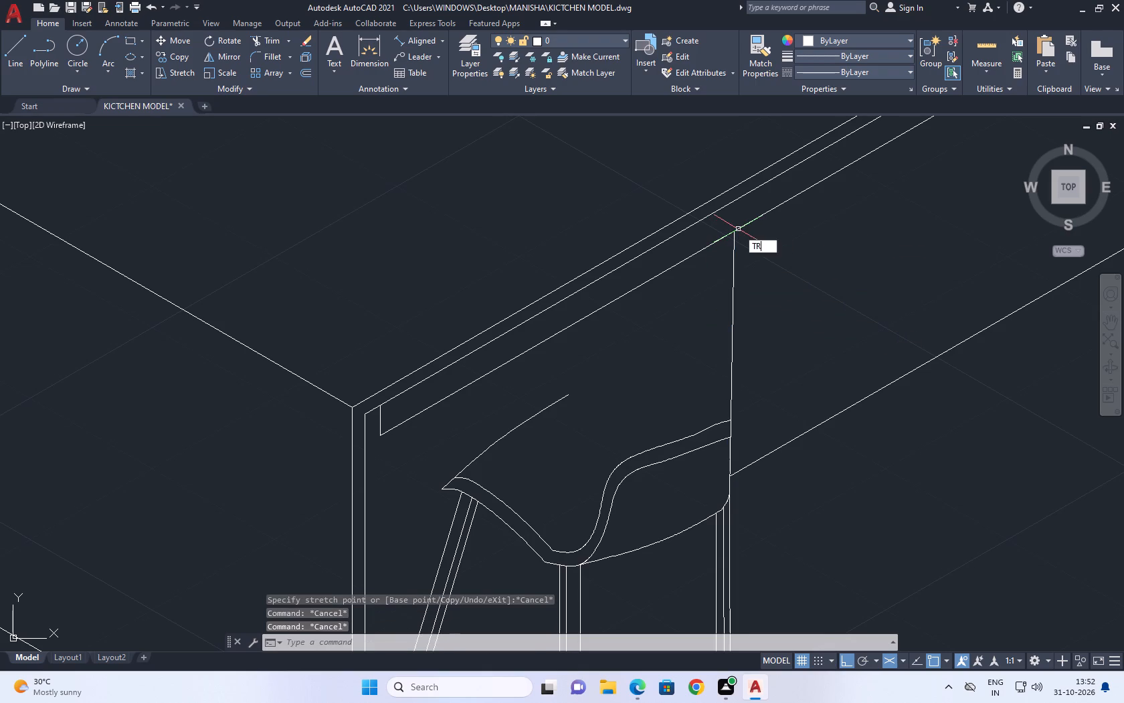
pyautogui.press('space')
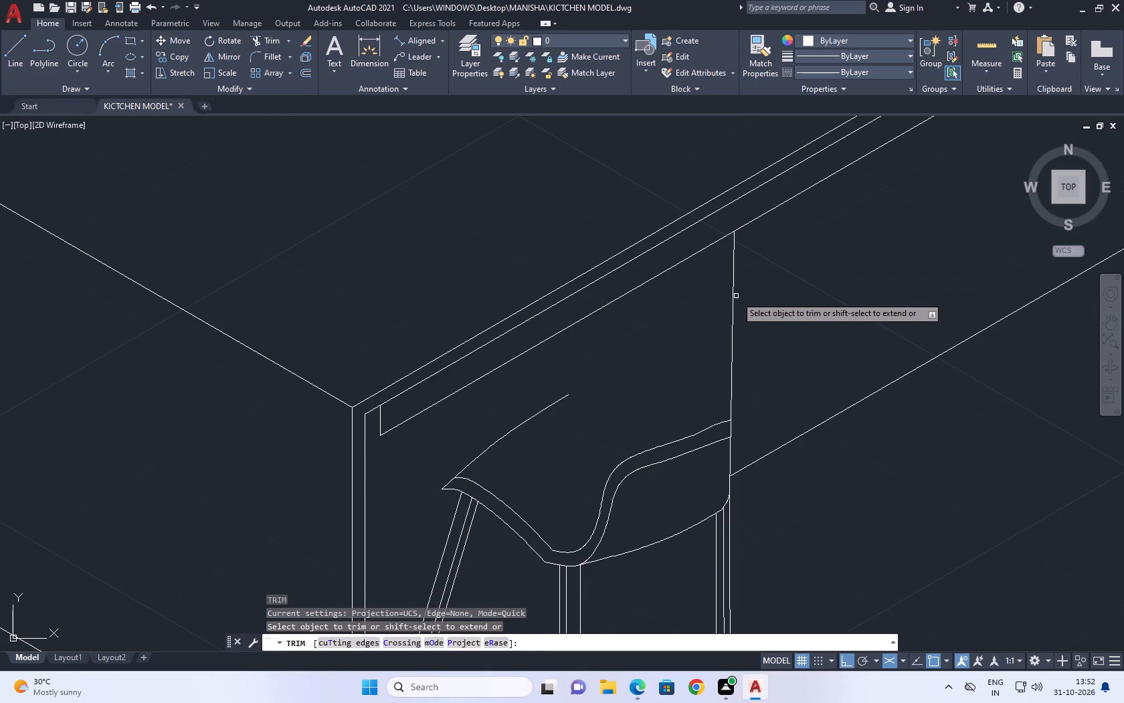
pyautogui.click(734, 295)
pyautogui.rightClick(730, 293)
pyautogui.click(769, 312)
pyautogui.moveTo(543, 273); pyautogui.dragTo(550, 293, button='middle')
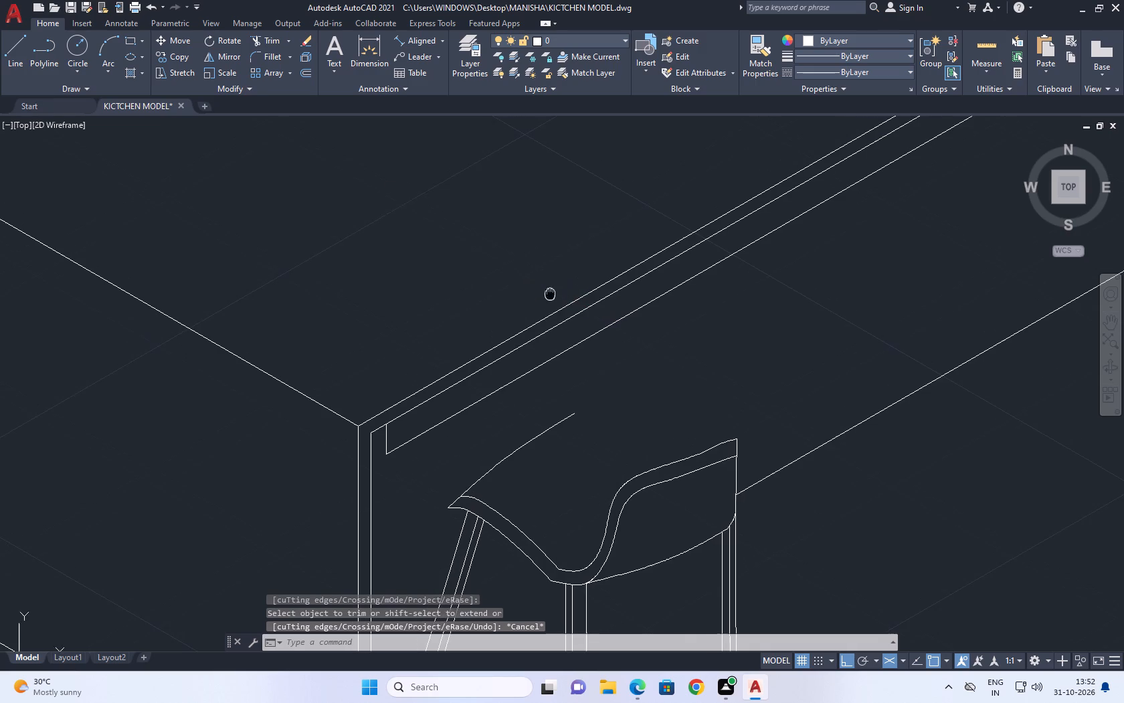
# Draw a straight spline from the seat's rear curve end down-right at 330°, running past both curved edge lines.
pyautogui.write('SPL')
pyautogui.press('space')
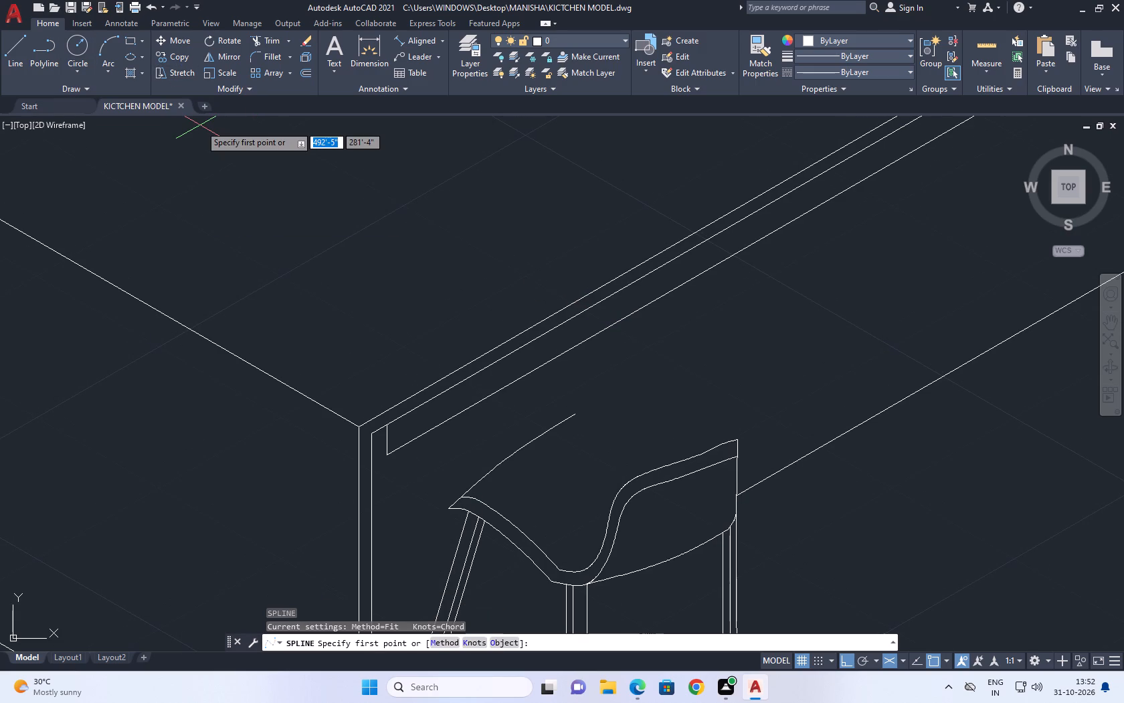
pyautogui.scroll(2, 734, 445)
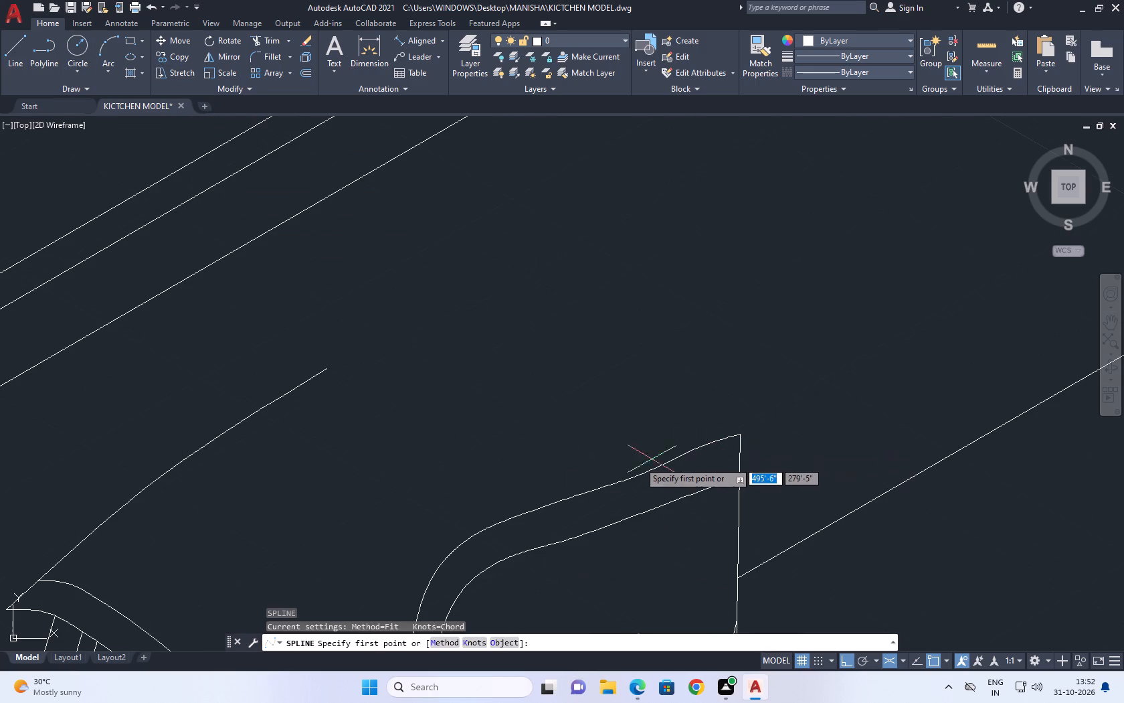
pyautogui.click(328, 366)
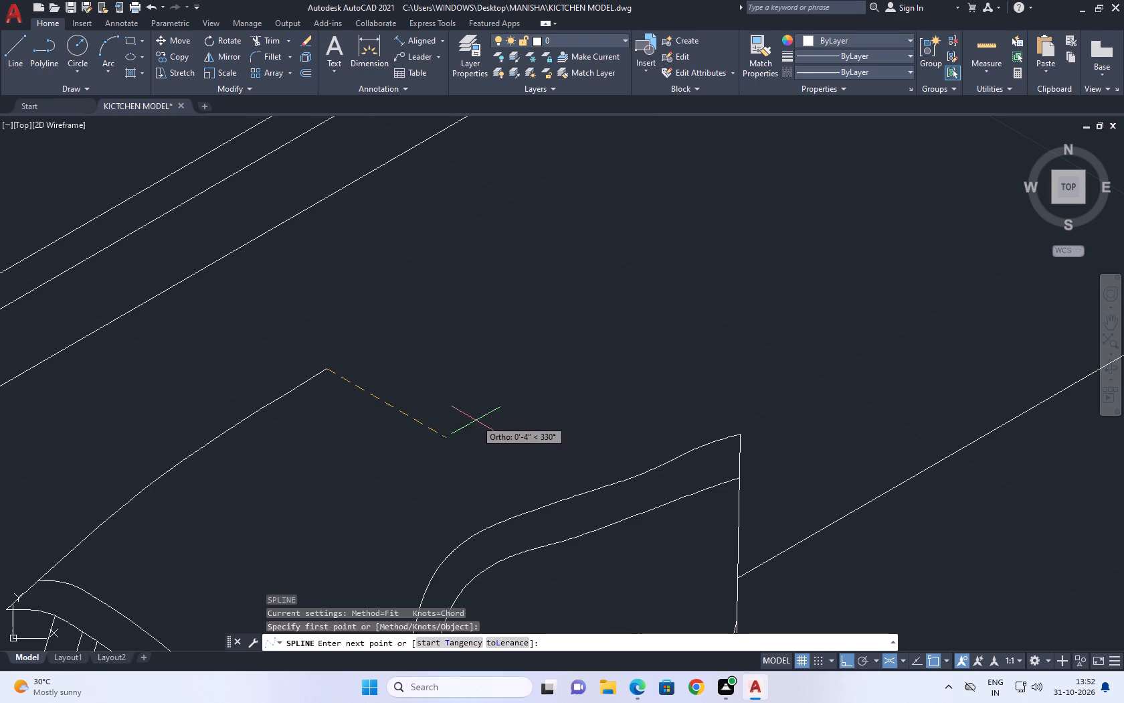
pyautogui.click(497, 456)
pyautogui.moveTo(562, 516); pyautogui.dragTo(583, 325, button='middle')
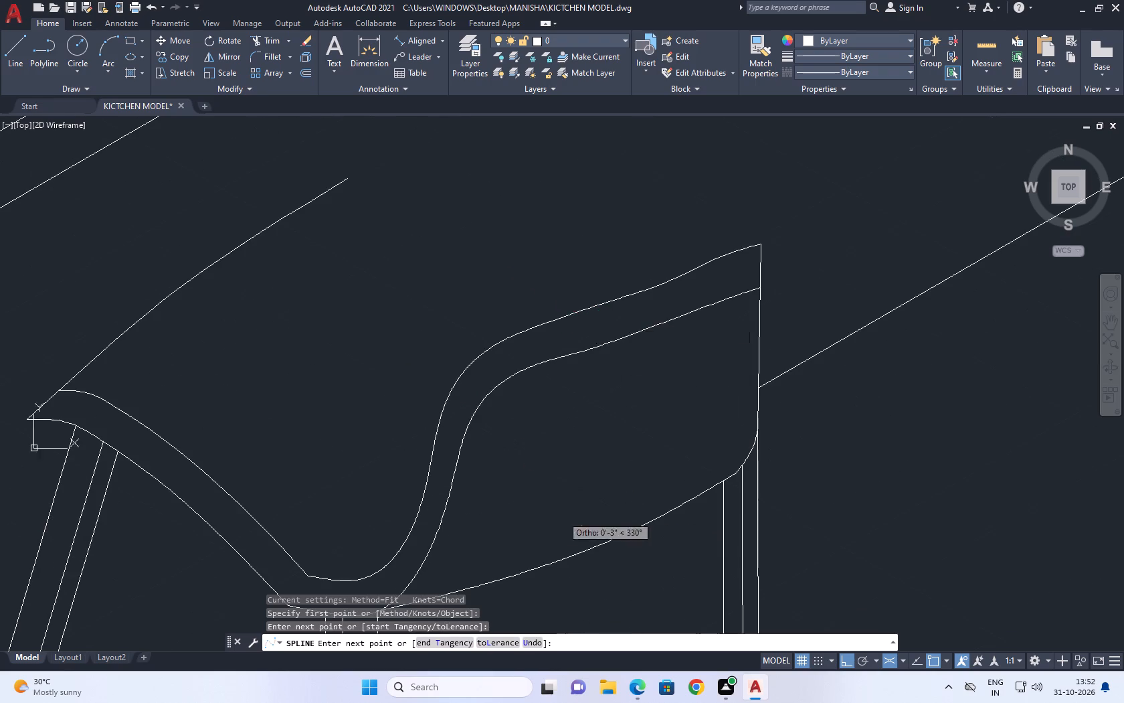
pyautogui.click(644, 394)
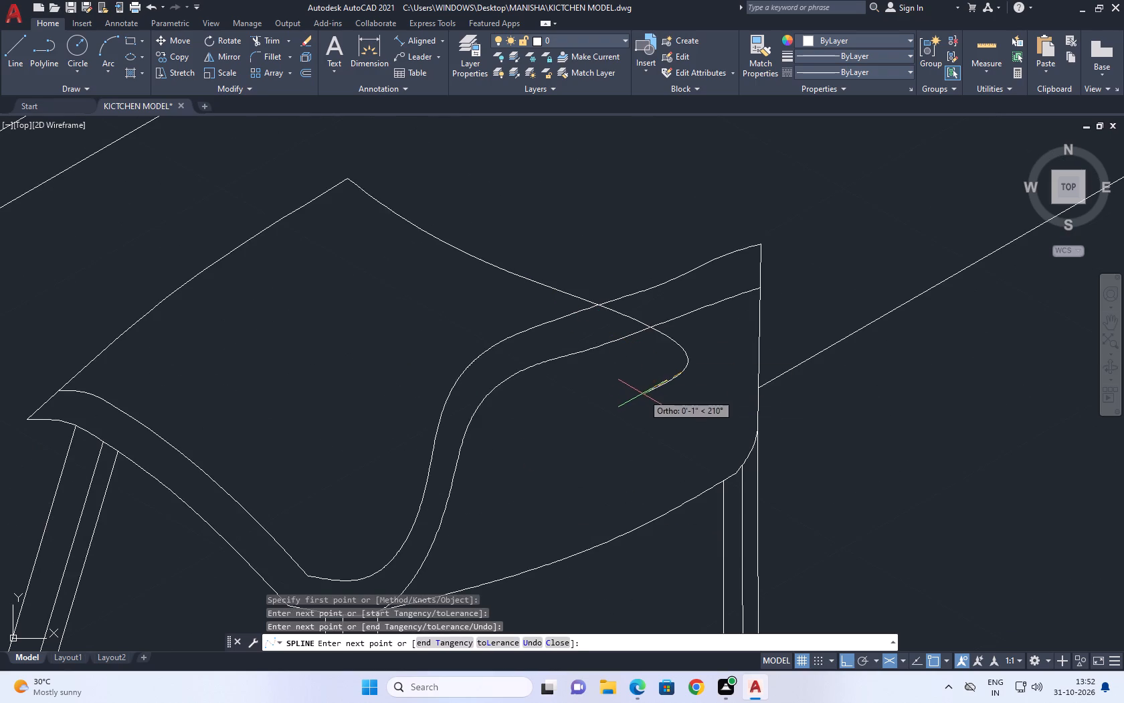
pyautogui.rightClick(624, 396)
pyautogui.click(684, 405)
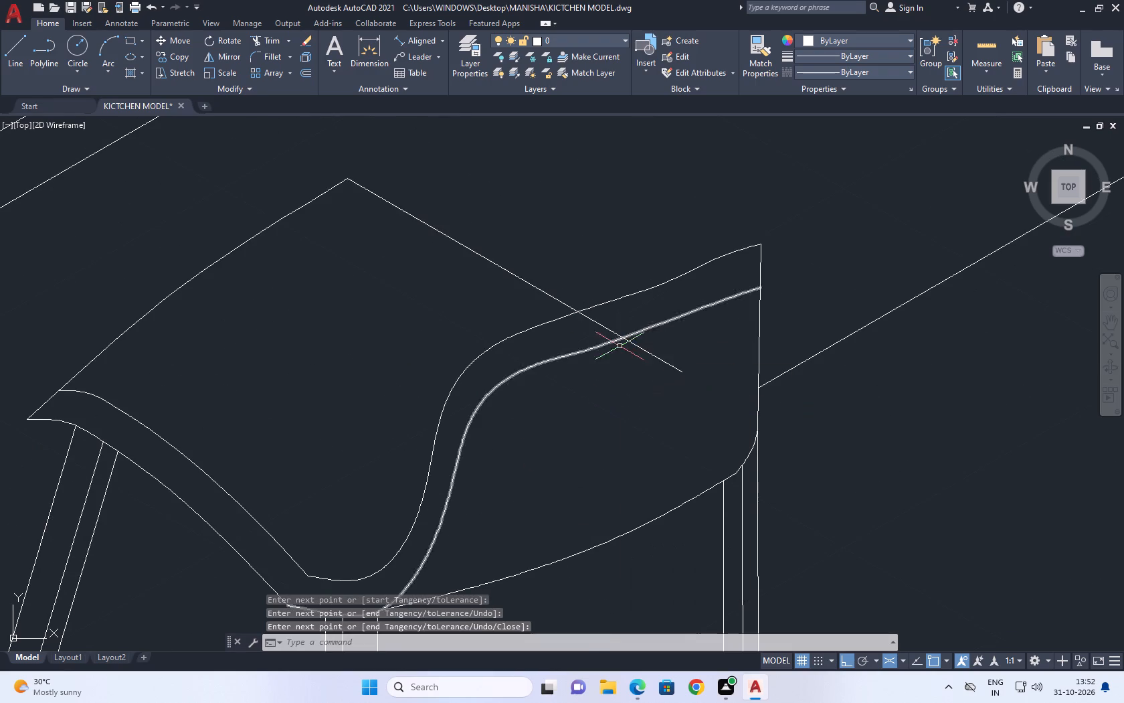
# Shorten the new straight spline by stretching its lower end back to the seat's upper curved edge.
pyautogui.scroll(1, 648, 356)
pyautogui.click(671, 365)
pyautogui.click(702, 383)
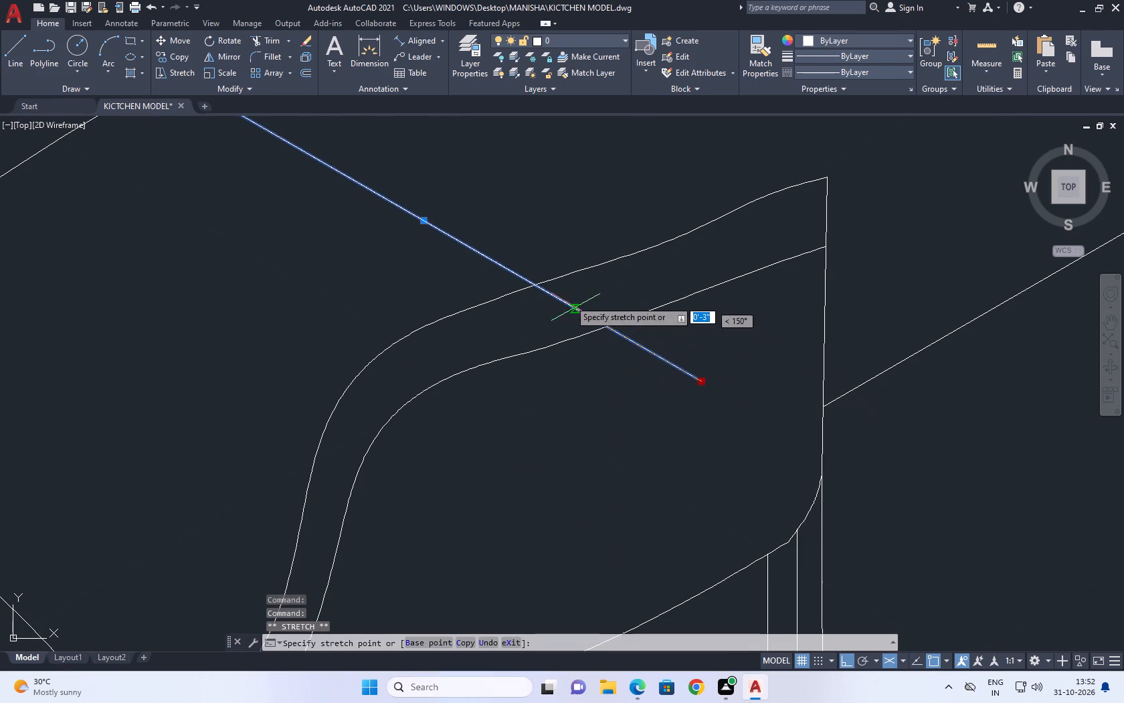
pyautogui.click(532, 288)
pyautogui.scroll(-5, 626, 337)
pyautogui.moveTo(603, 344); pyautogui.dragTo(618, 394, button='middle')
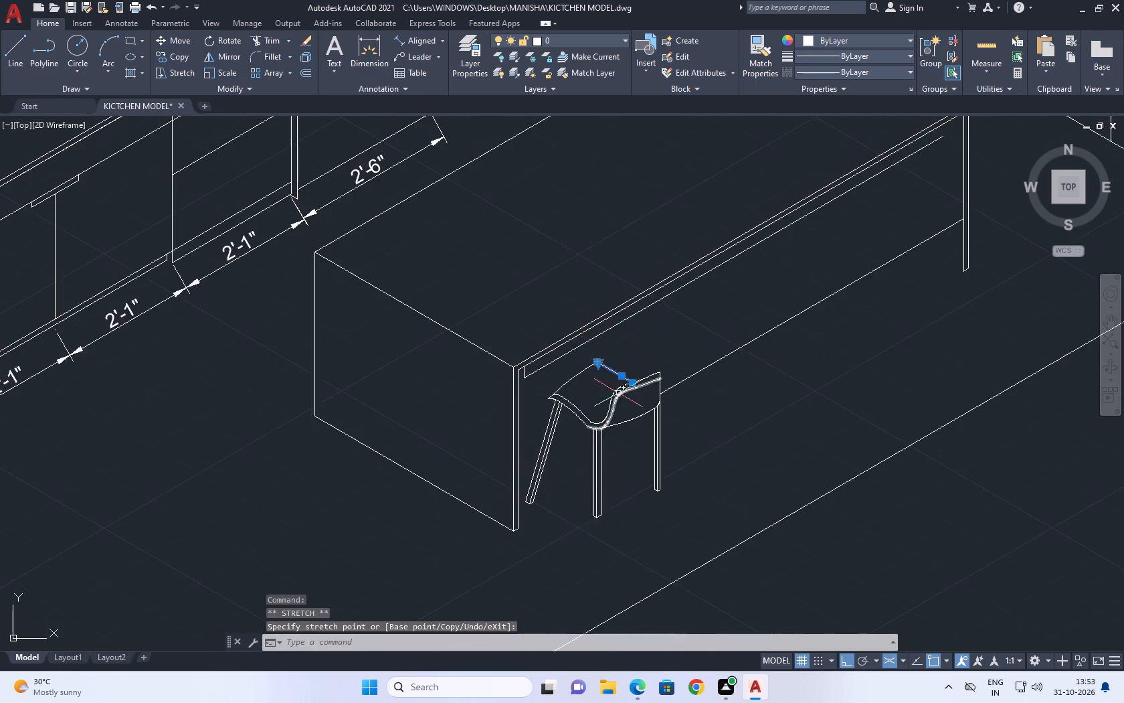
pyautogui.scroll(4, 609, 378)
pyautogui.scroll(1, 539, 267)
pyautogui.moveTo(614, 233); pyautogui.dragTo(609, 221, button='right')
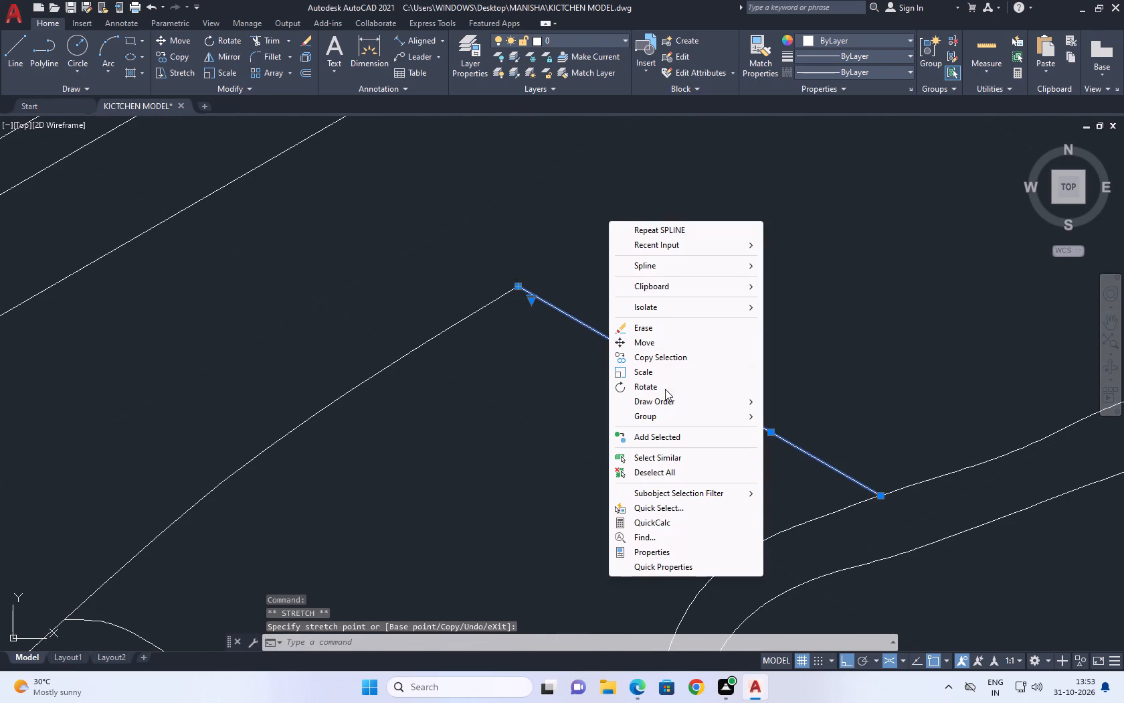
pyautogui.click(659, 469)
pyautogui.moveTo(539, 273); pyautogui.dragTo(560, 331, button='middle')
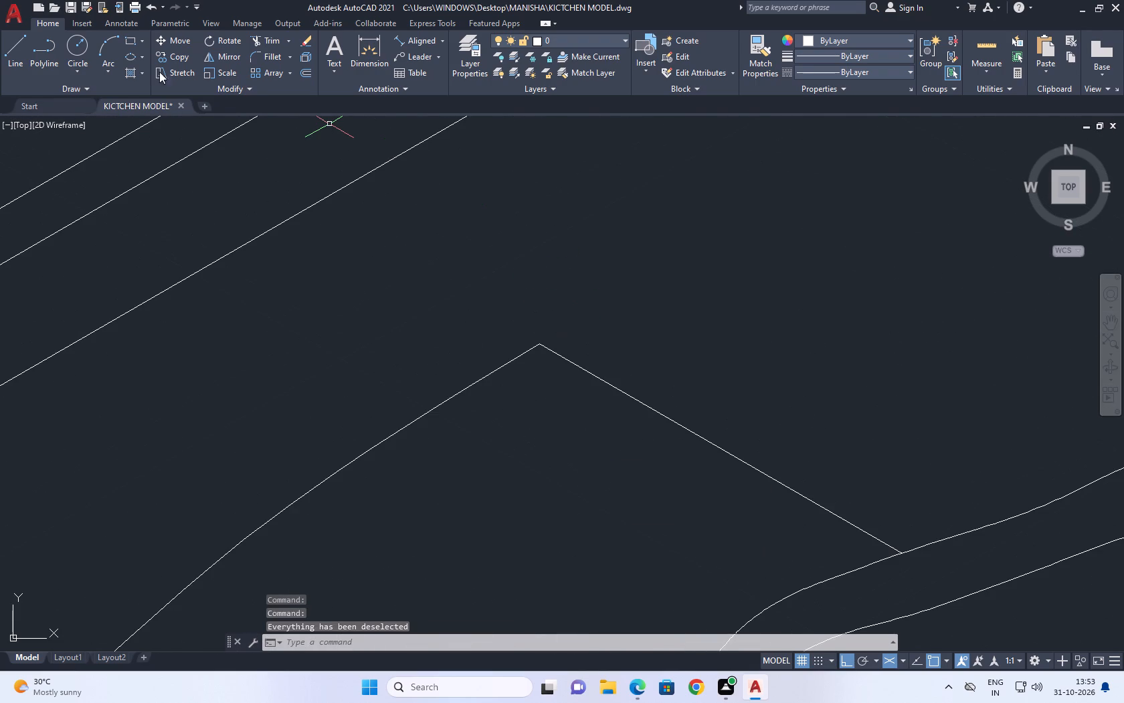
# With Ortho off, draw a three-point arc rounding the seat's pointed rear corner, from the rear curve to the straight edge.
pyautogui.click(104, 46)
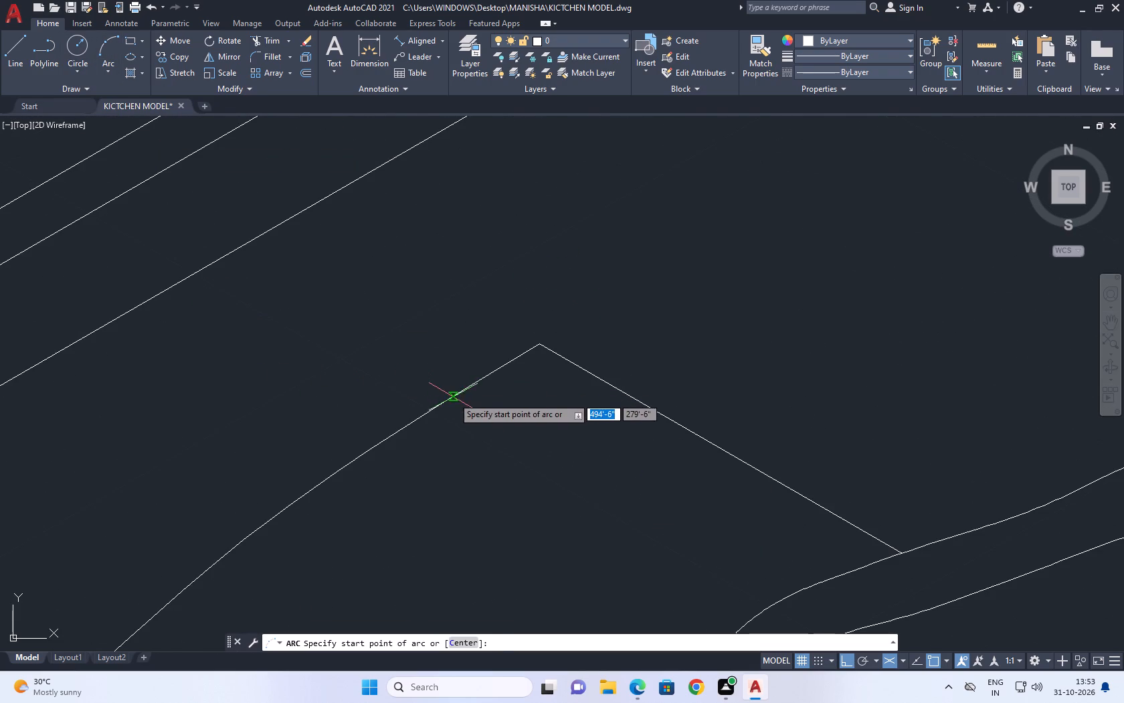
pyautogui.click(451, 397)
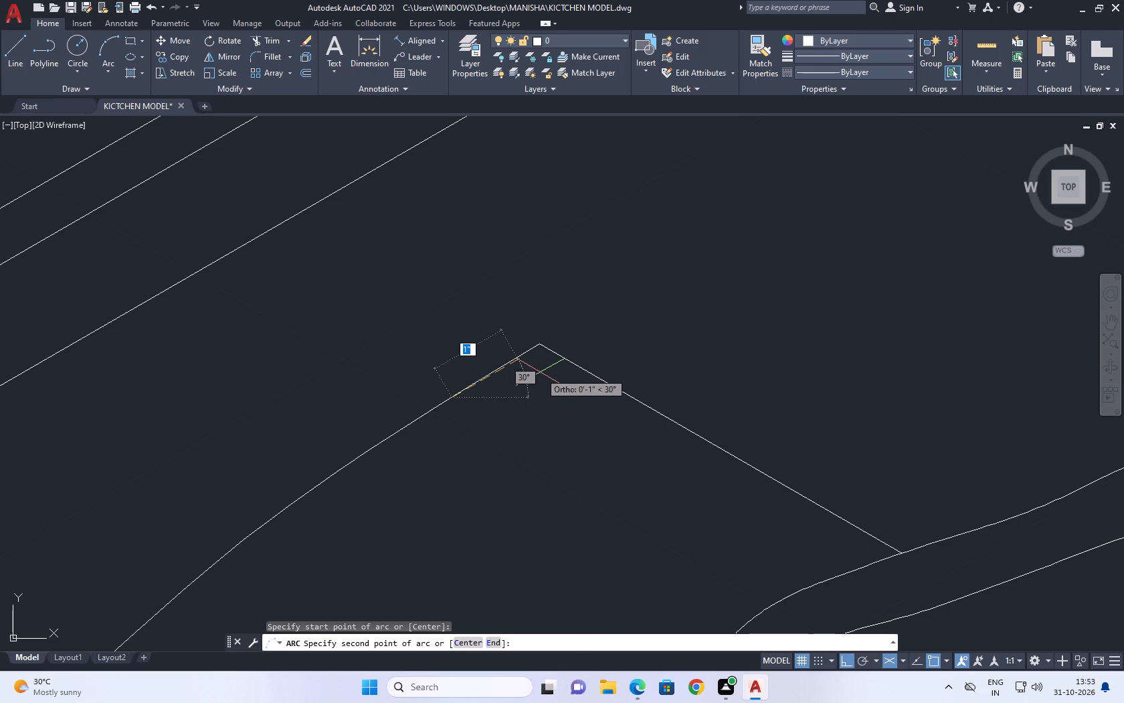
pyautogui.press('F8')
pyautogui.scroll(2, 540, 382)
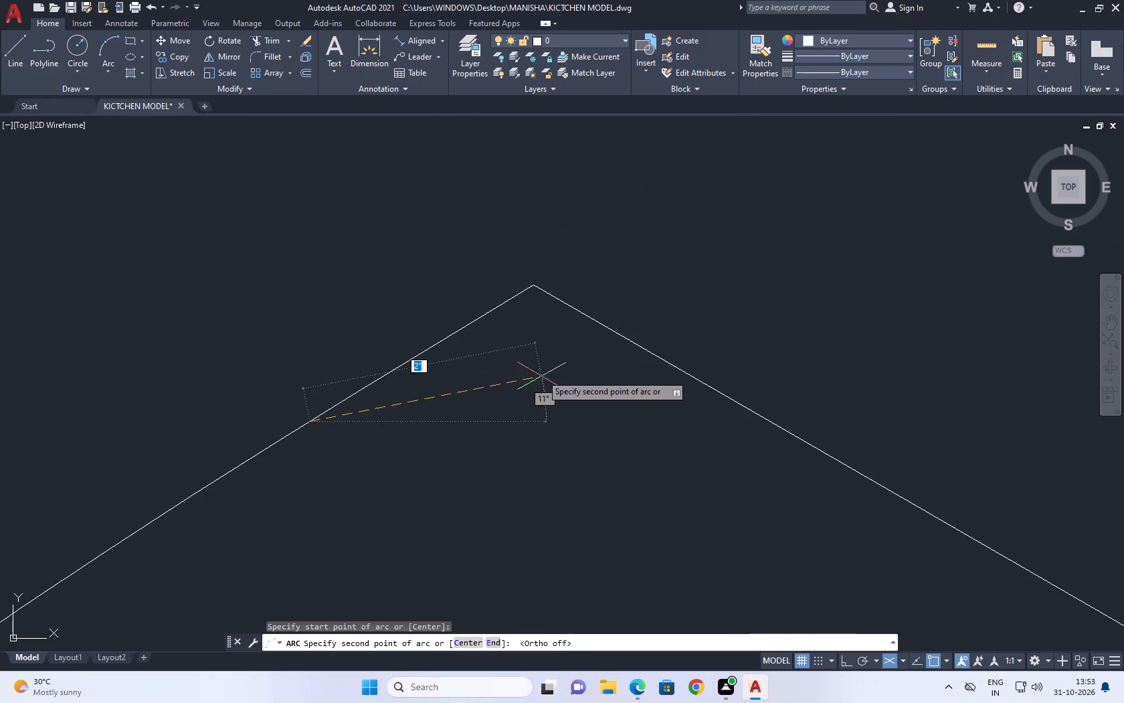
pyautogui.click(540, 362)
pyautogui.moveTo(748, 406); pyautogui.dragTo(774, 413)
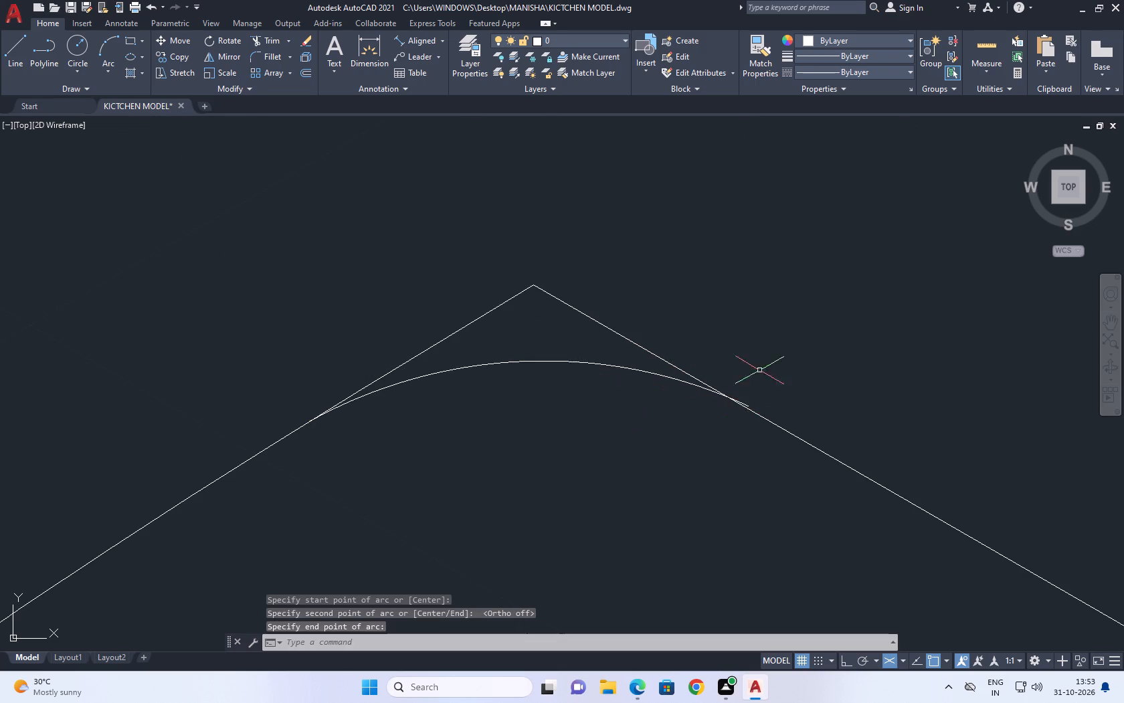
# Trim the two corner pieces outside the rear arc and the arc's overhanging end.
pyautogui.scroll(-2, 708, 350)
pyautogui.scroll(1, 786, 345)
pyautogui.moveTo(737, 355); pyautogui.dragTo(636, 356, button='middle')
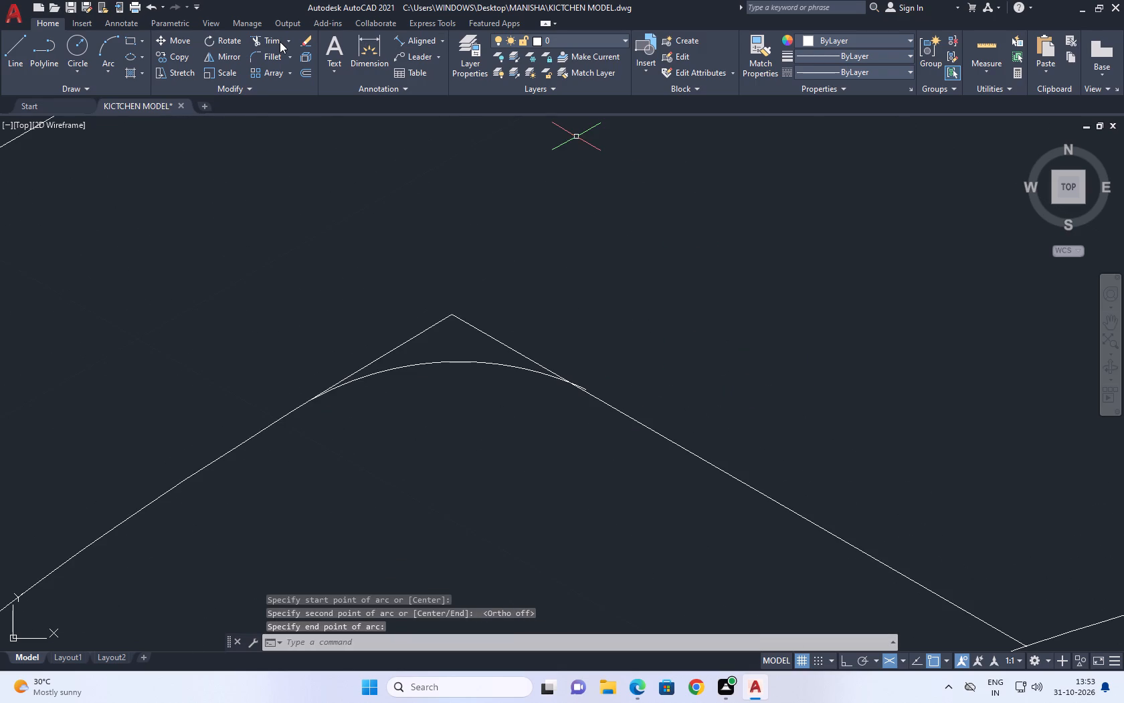
pyautogui.click(277, 39)
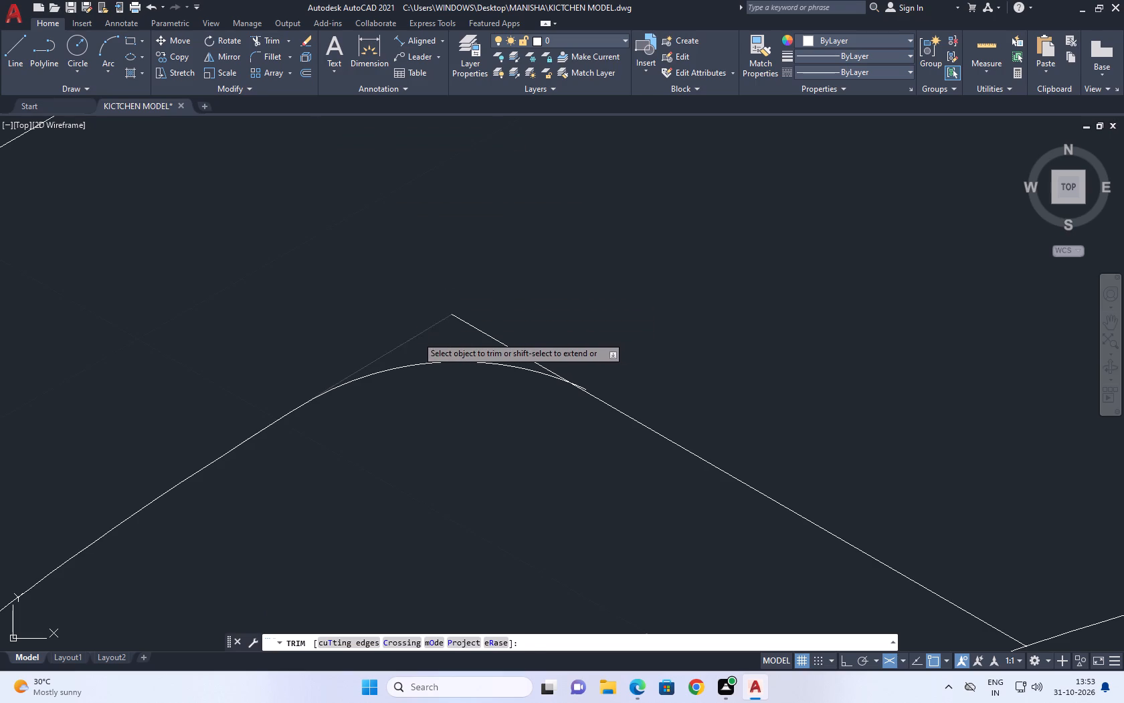
pyautogui.click(417, 336)
pyautogui.click(480, 331)
pyautogui.scroll(5, 587, 396)
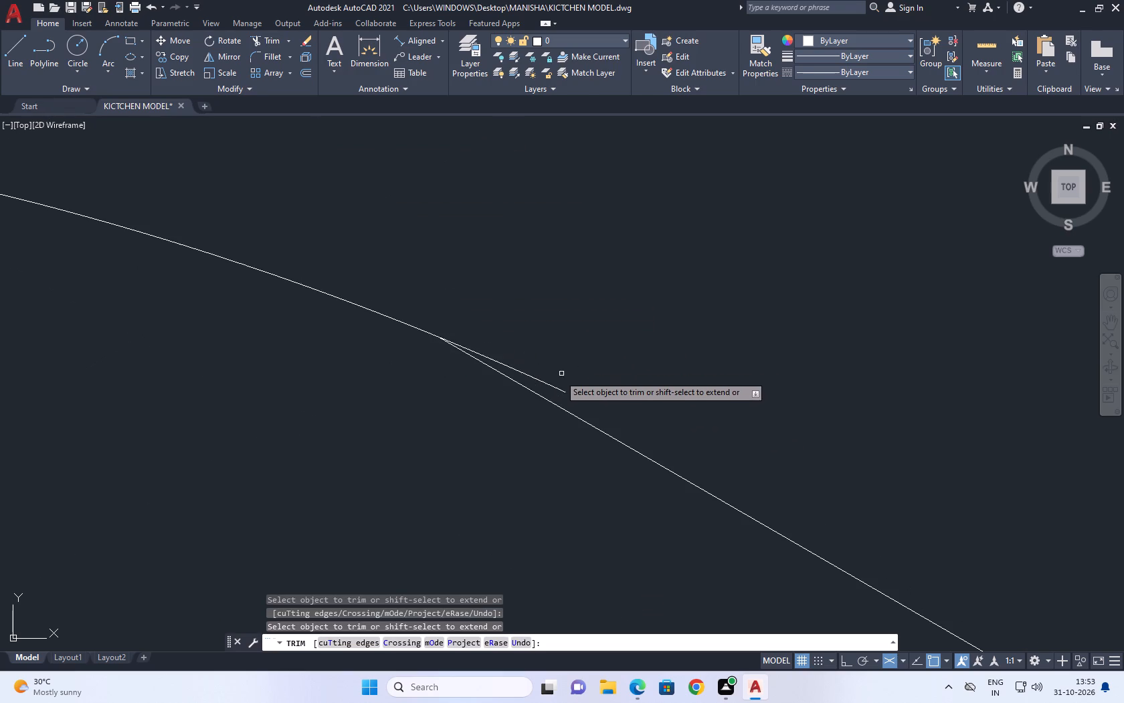
pyautogui.click(542, 382)
pyautogui.scroll(-9, 566, 337)
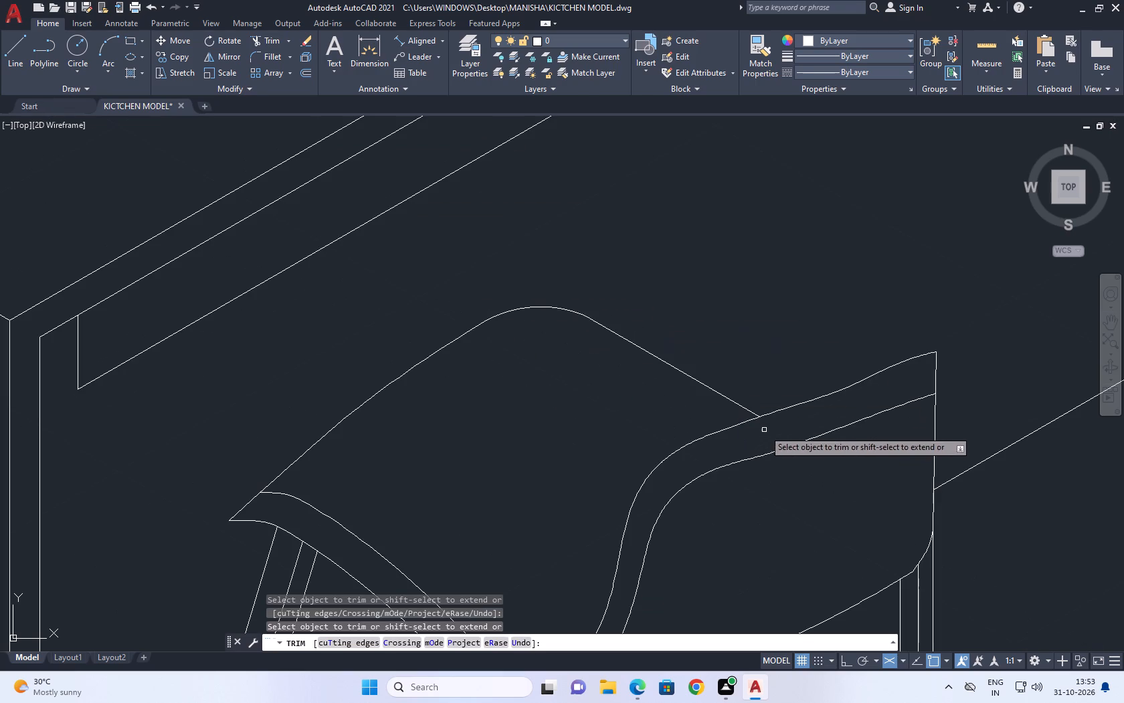
pyautogui.rightClick(670, 187)
pyautogui.click(719, 209)
# Move the seat's two parallel S-shaped edge curves up about 3", using the right isoplane.
pyautogui.scroll(-3, 403, 329)
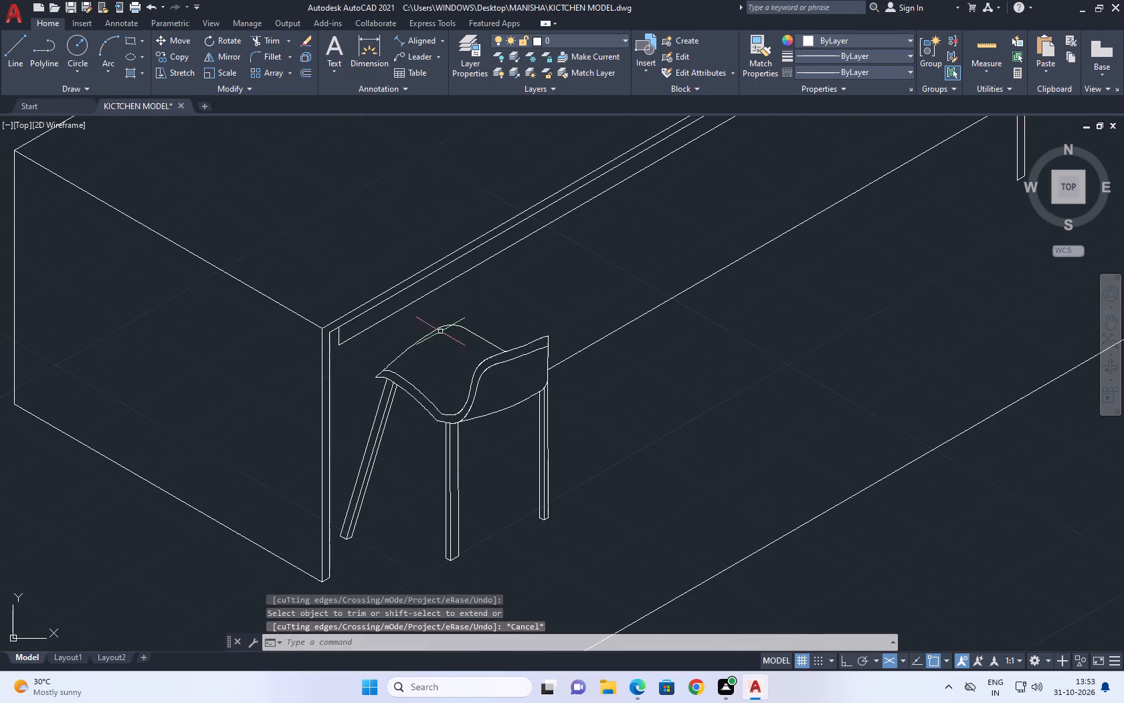
pyautogui.moveTo(589, 315); pyautogui.dragTo(547, 264, button='middle')
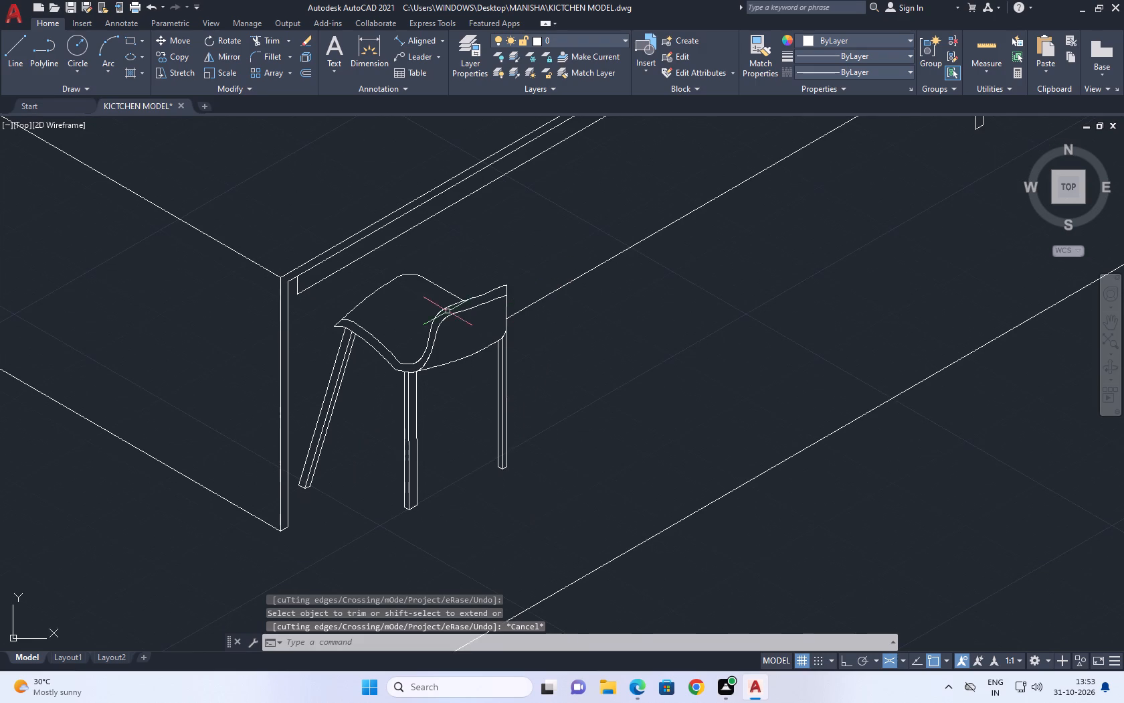
pyautogui.scroll(2, 448, 311)
pyautogui.moveTo(498, 362); pyautogui.dragTo(454, 327)
pyautogui.click(409, 299)
pyautogui.moveTo(565, 327); pyautogui.dragTo(555, 301)
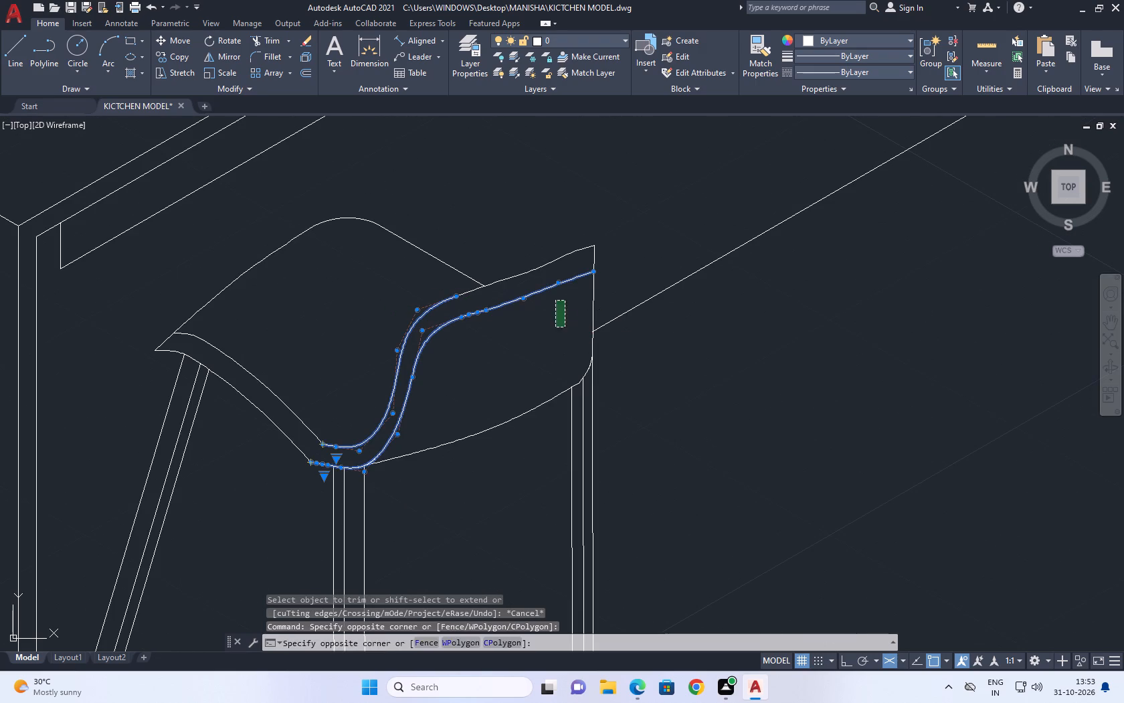
pyautogui.click(540, 250)
pyautogui.moveTo(559, 263); pyautogui.dragTo(555, 297, button='middle')
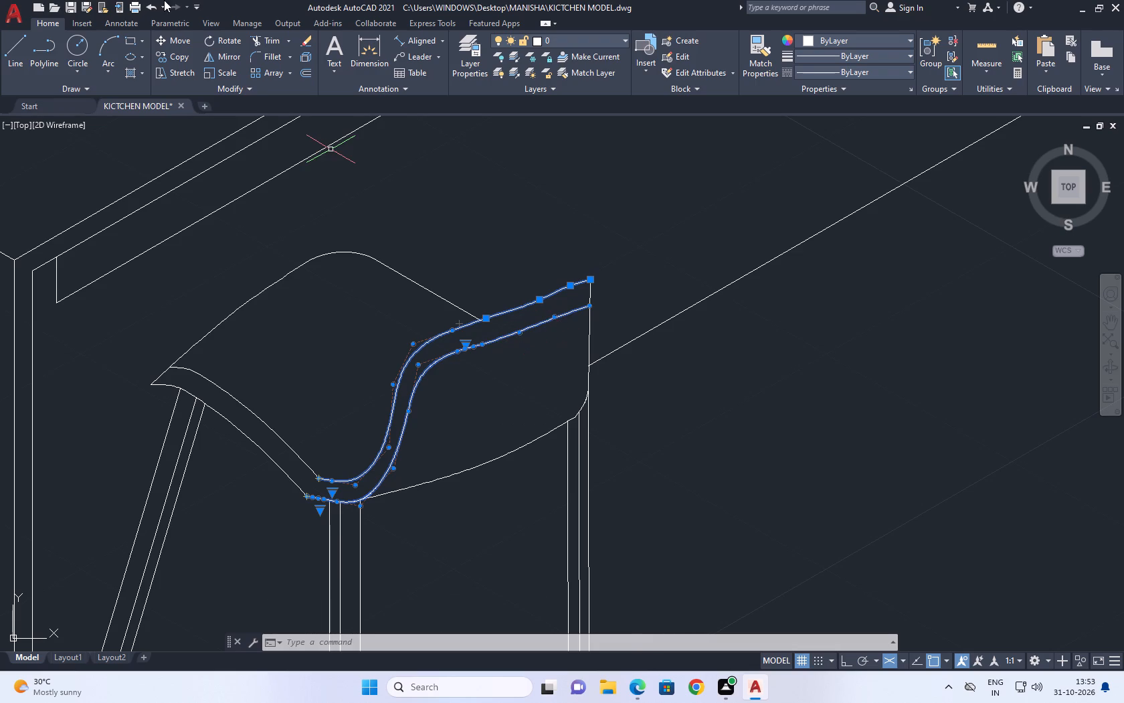
pyautogui.click(180, 39)
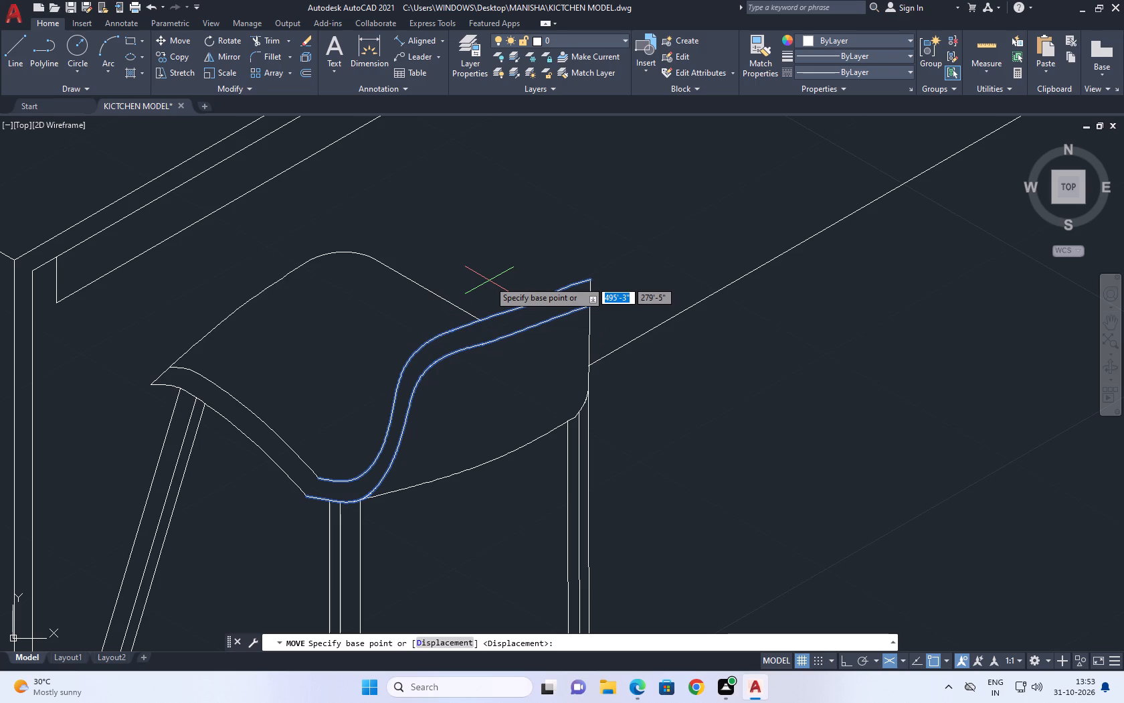
pyautogui.scroll(-1, 517, 386)
pyautogui.scroll(1, 519, 360)
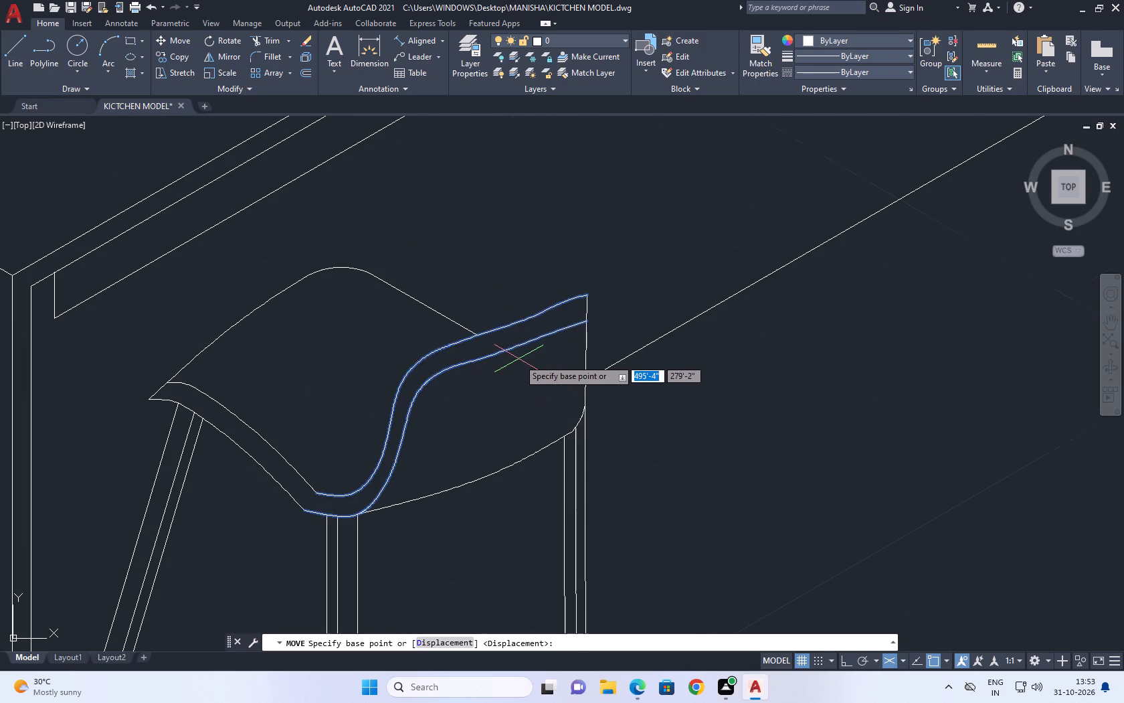
pyautogui.click(516, 362)
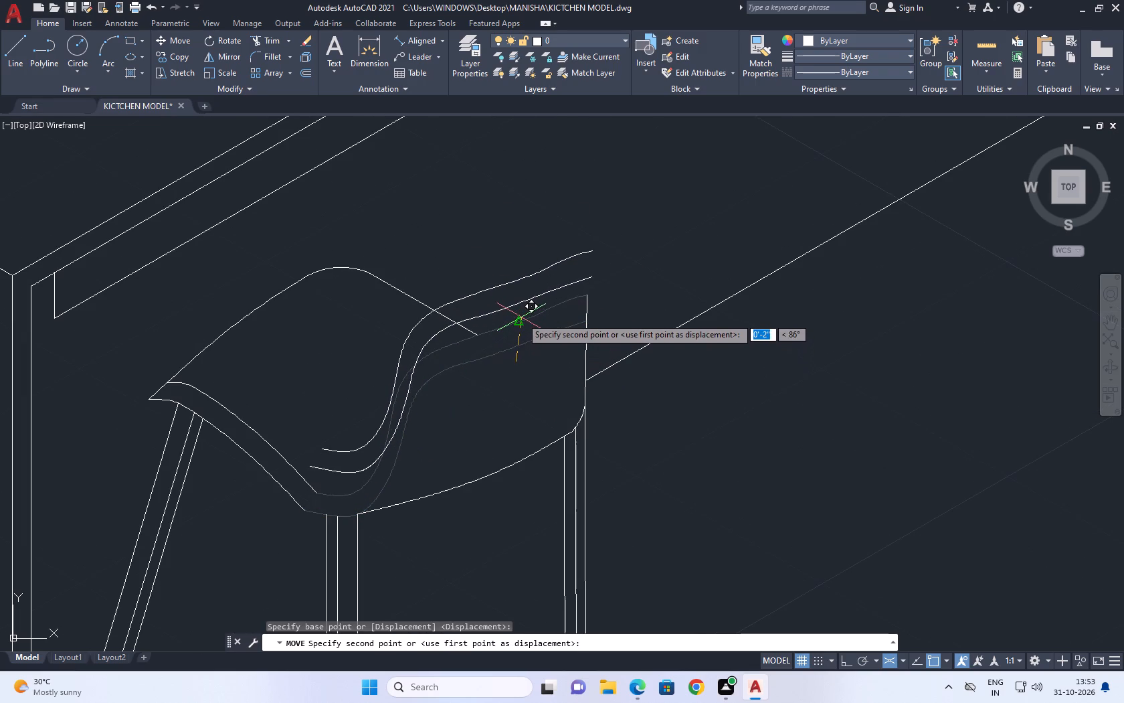
pyautogui.press('F5')
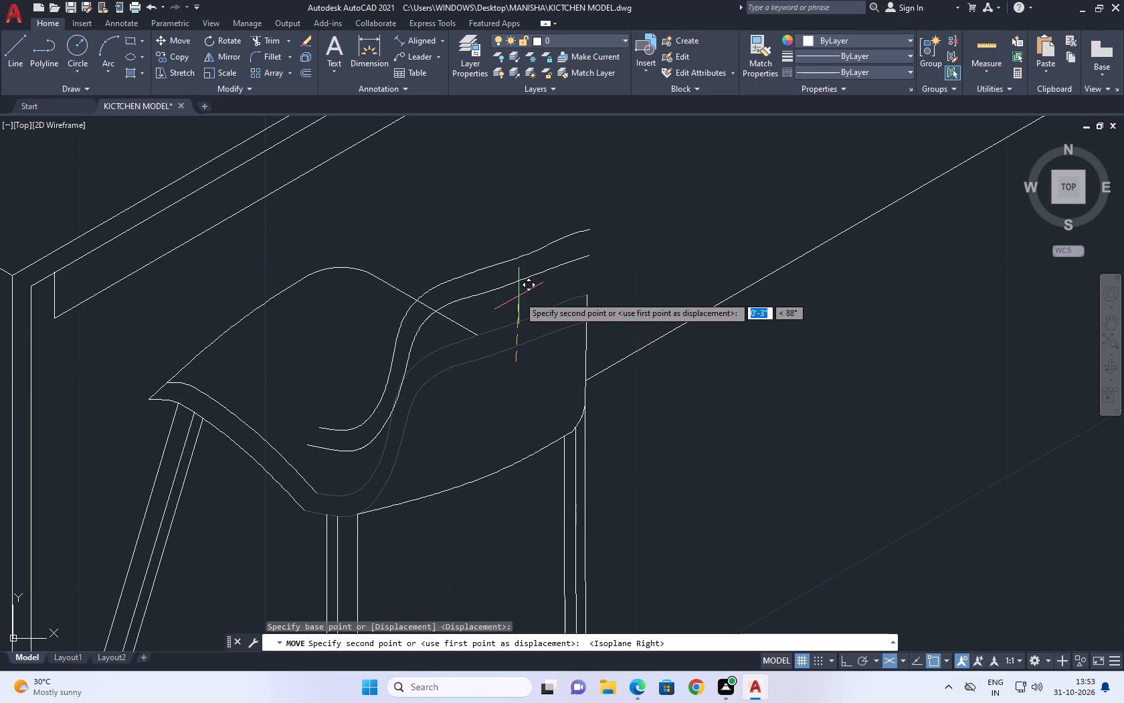
pyautogui.click(519, 296)
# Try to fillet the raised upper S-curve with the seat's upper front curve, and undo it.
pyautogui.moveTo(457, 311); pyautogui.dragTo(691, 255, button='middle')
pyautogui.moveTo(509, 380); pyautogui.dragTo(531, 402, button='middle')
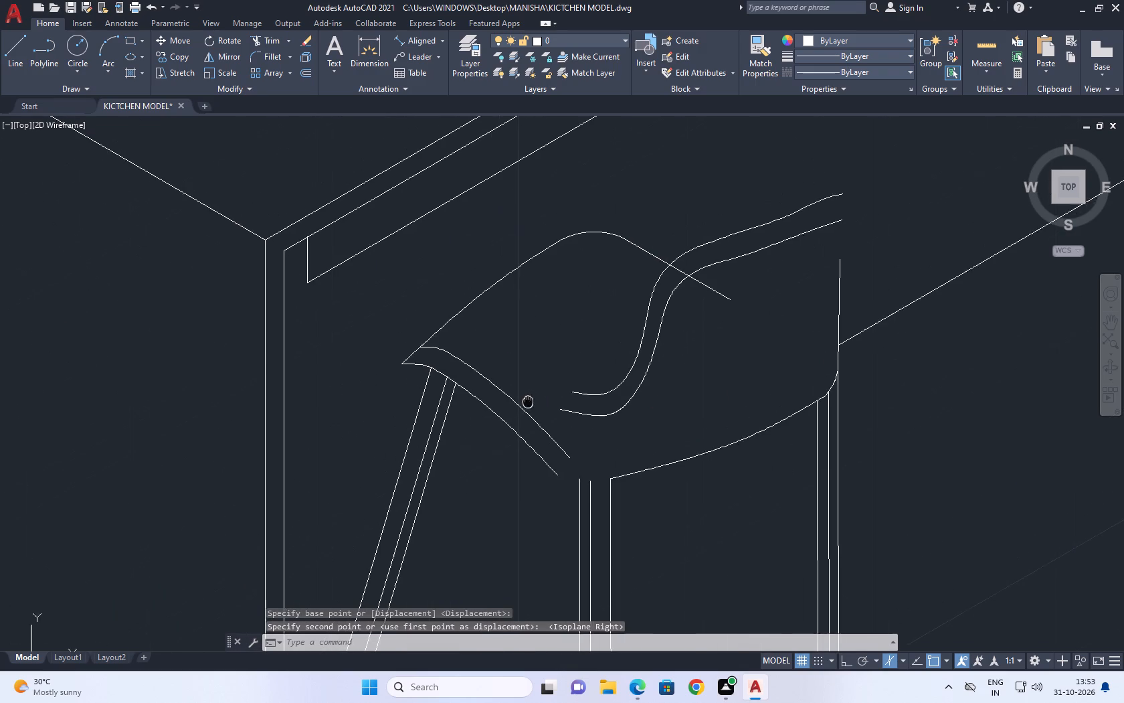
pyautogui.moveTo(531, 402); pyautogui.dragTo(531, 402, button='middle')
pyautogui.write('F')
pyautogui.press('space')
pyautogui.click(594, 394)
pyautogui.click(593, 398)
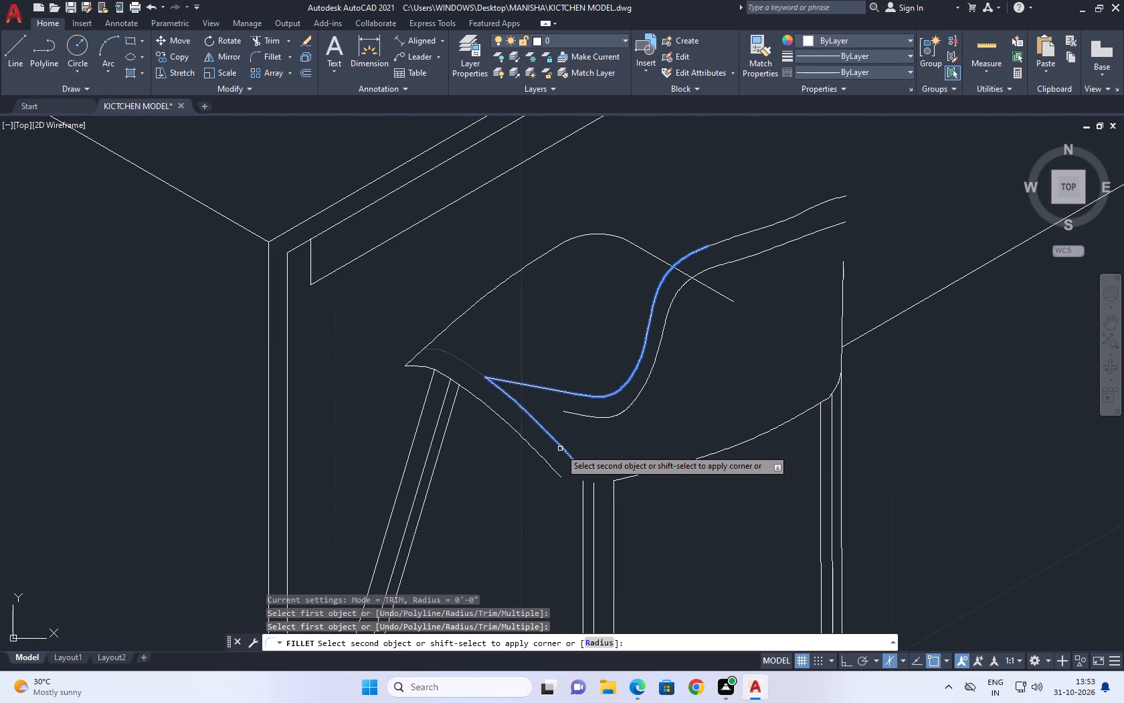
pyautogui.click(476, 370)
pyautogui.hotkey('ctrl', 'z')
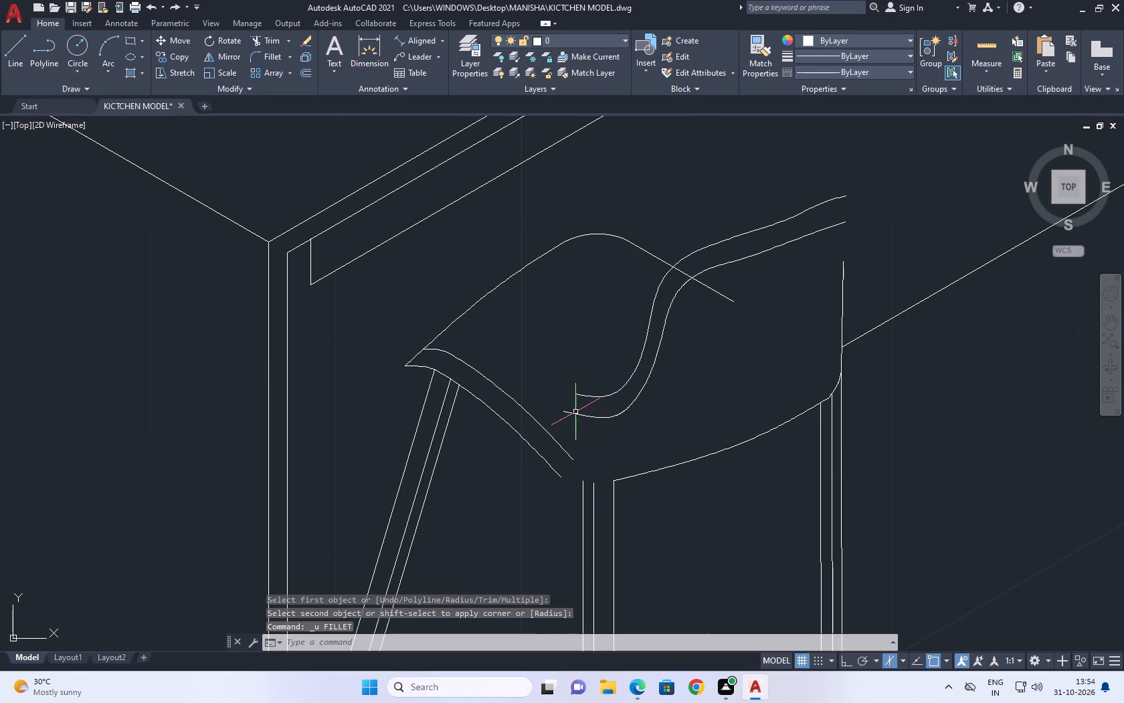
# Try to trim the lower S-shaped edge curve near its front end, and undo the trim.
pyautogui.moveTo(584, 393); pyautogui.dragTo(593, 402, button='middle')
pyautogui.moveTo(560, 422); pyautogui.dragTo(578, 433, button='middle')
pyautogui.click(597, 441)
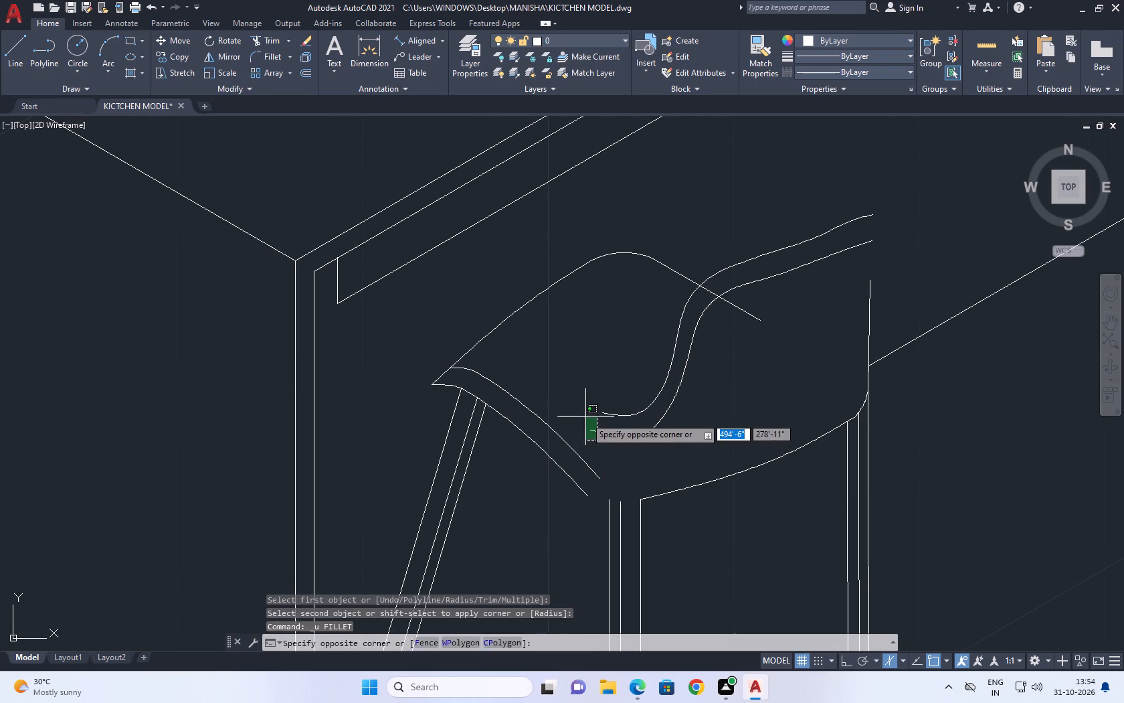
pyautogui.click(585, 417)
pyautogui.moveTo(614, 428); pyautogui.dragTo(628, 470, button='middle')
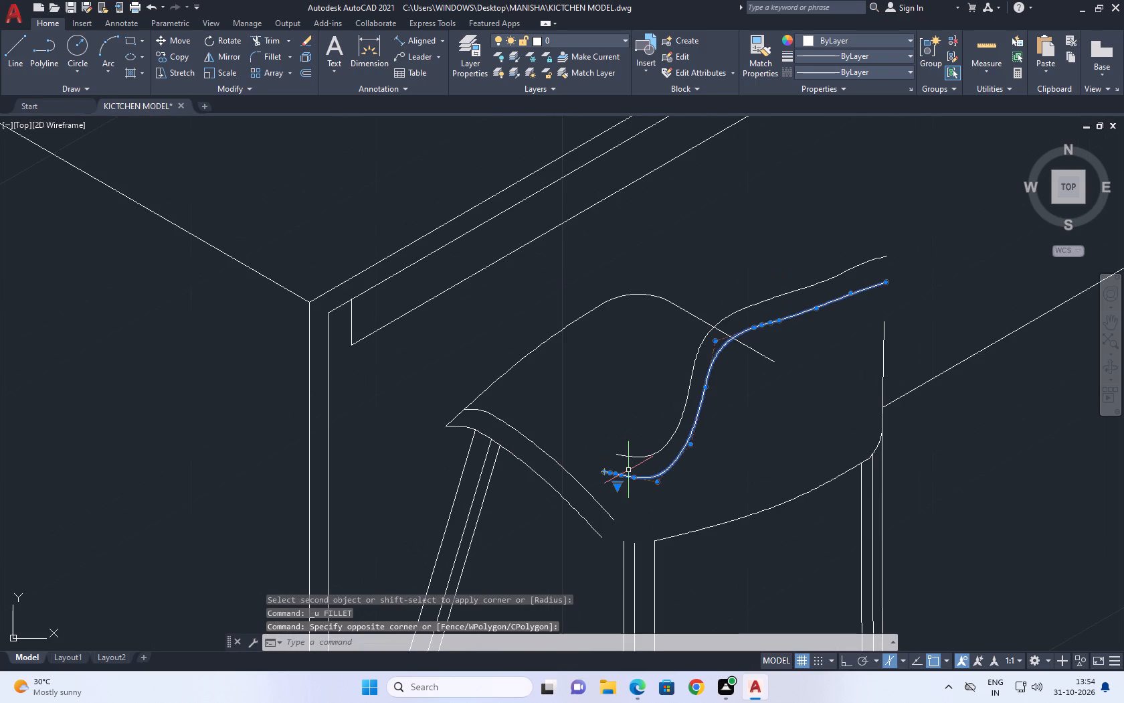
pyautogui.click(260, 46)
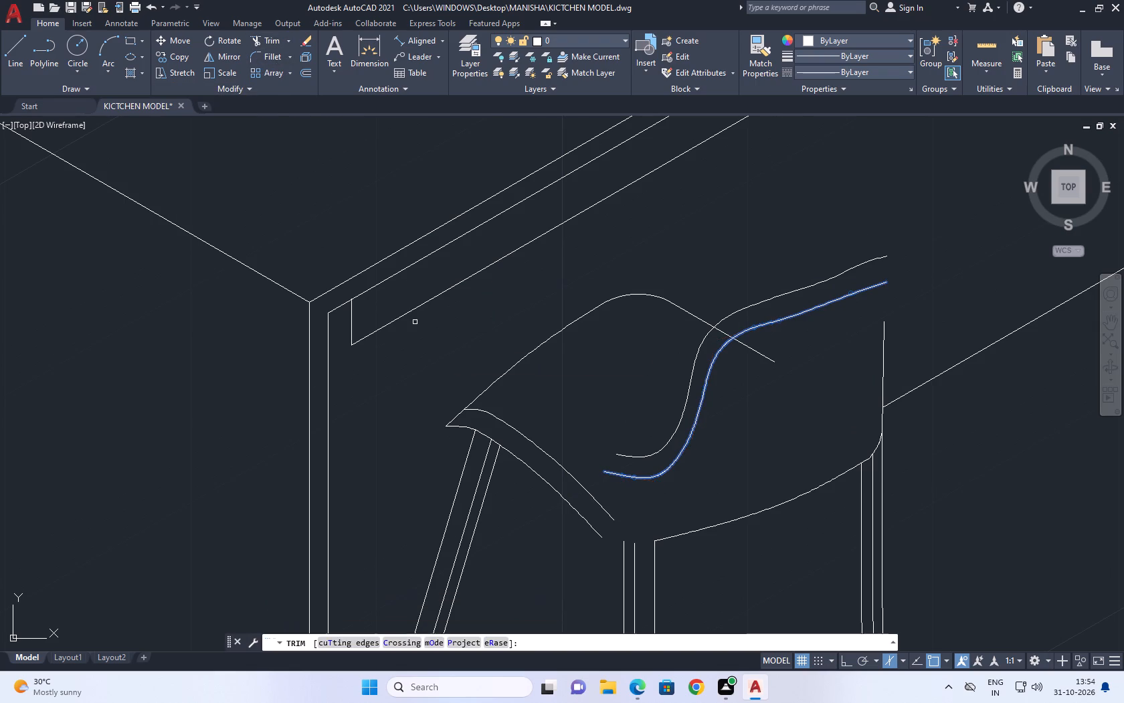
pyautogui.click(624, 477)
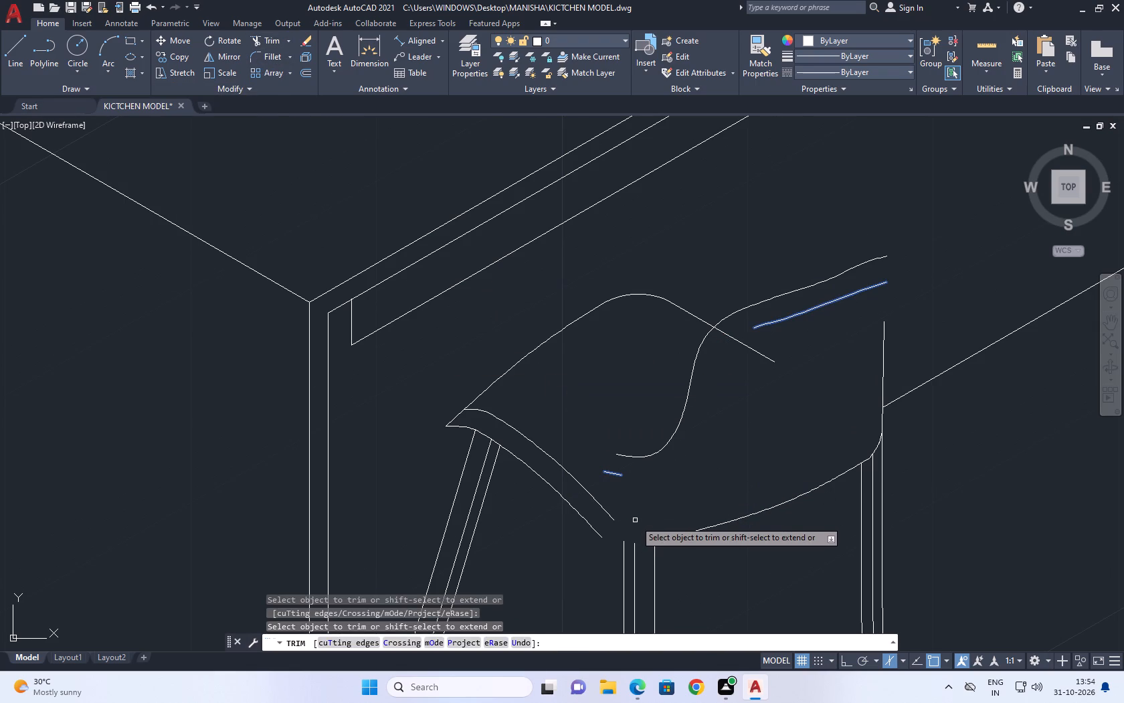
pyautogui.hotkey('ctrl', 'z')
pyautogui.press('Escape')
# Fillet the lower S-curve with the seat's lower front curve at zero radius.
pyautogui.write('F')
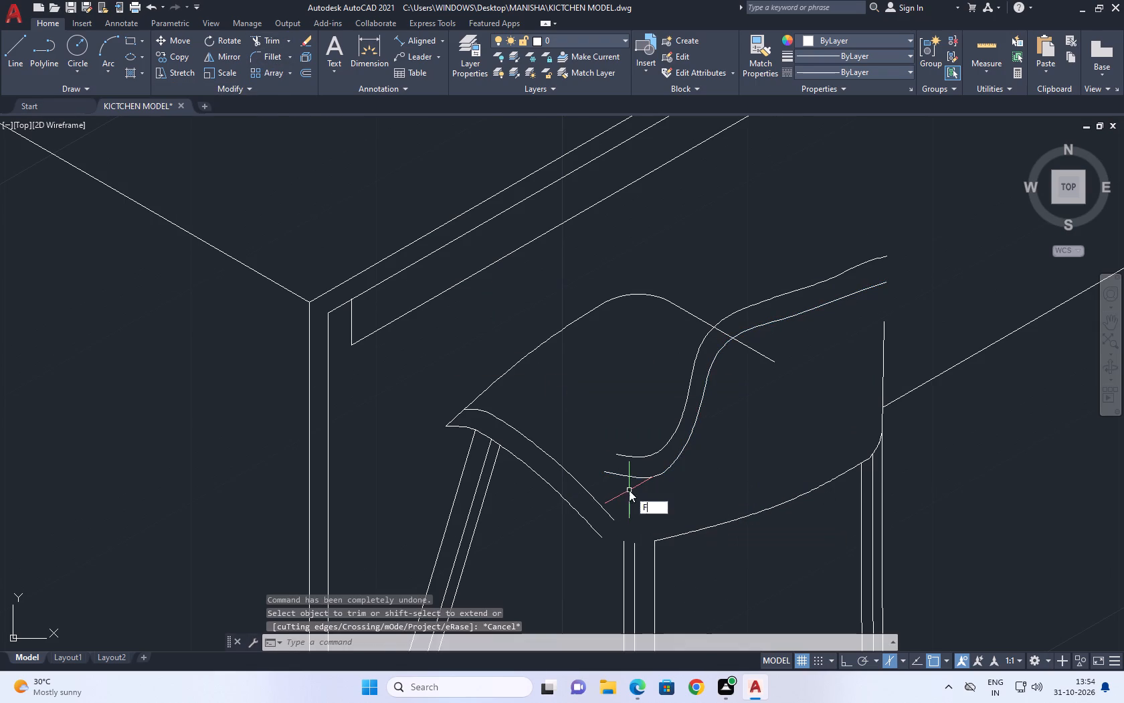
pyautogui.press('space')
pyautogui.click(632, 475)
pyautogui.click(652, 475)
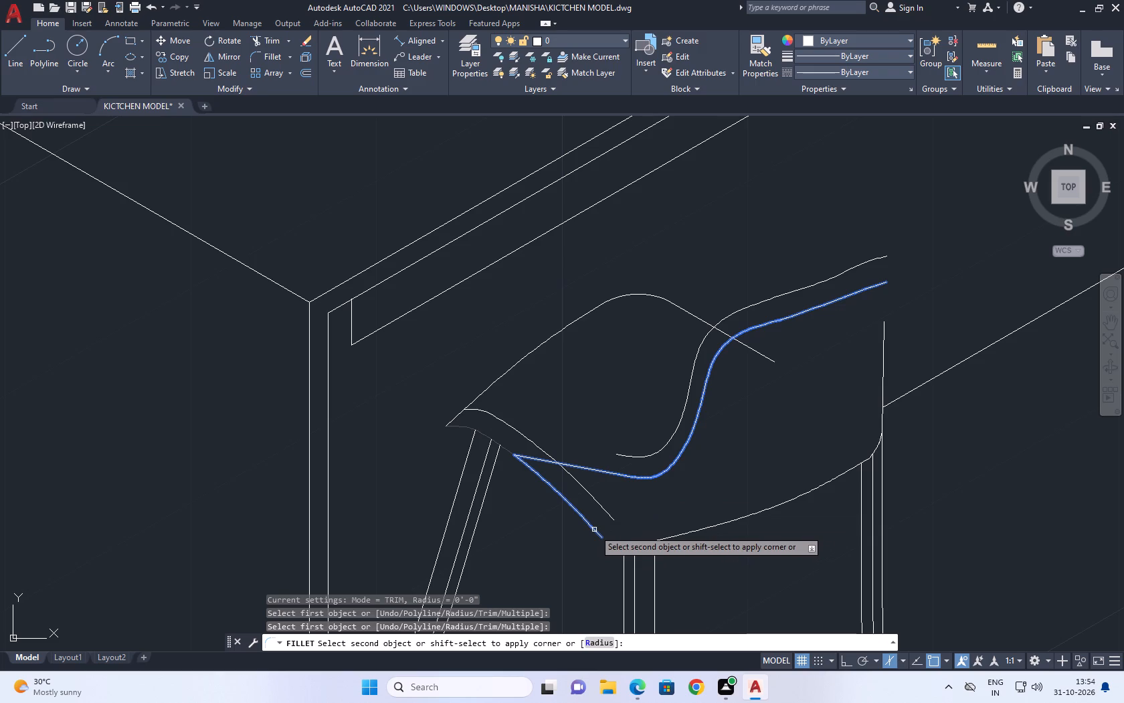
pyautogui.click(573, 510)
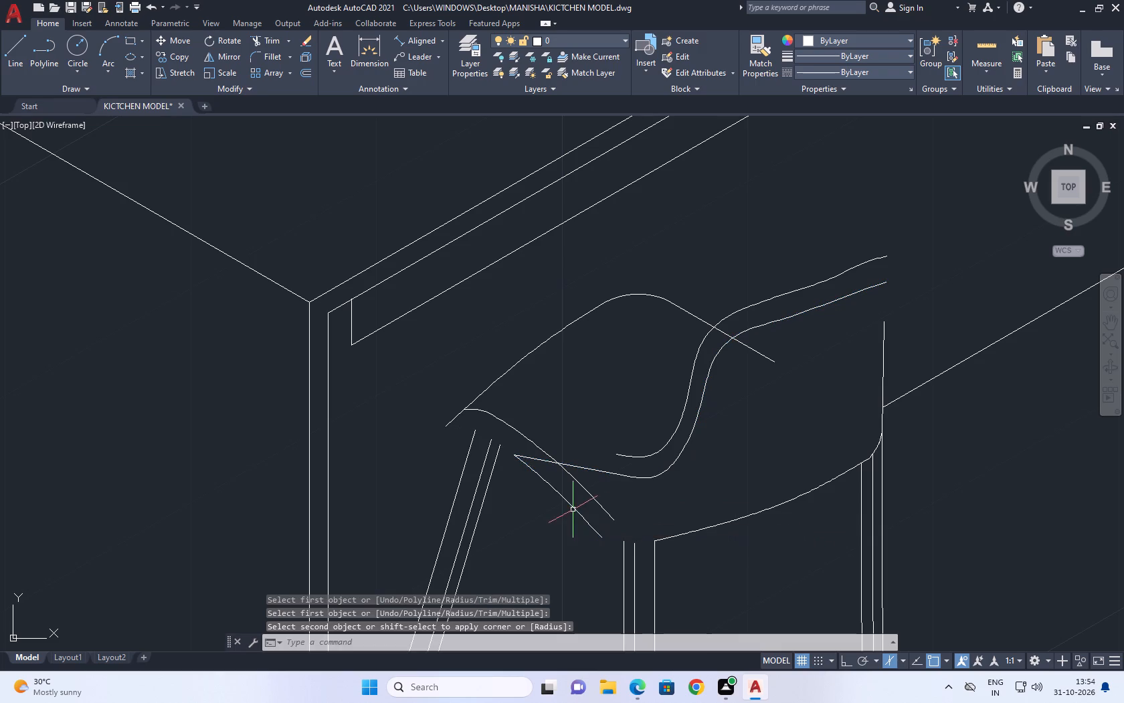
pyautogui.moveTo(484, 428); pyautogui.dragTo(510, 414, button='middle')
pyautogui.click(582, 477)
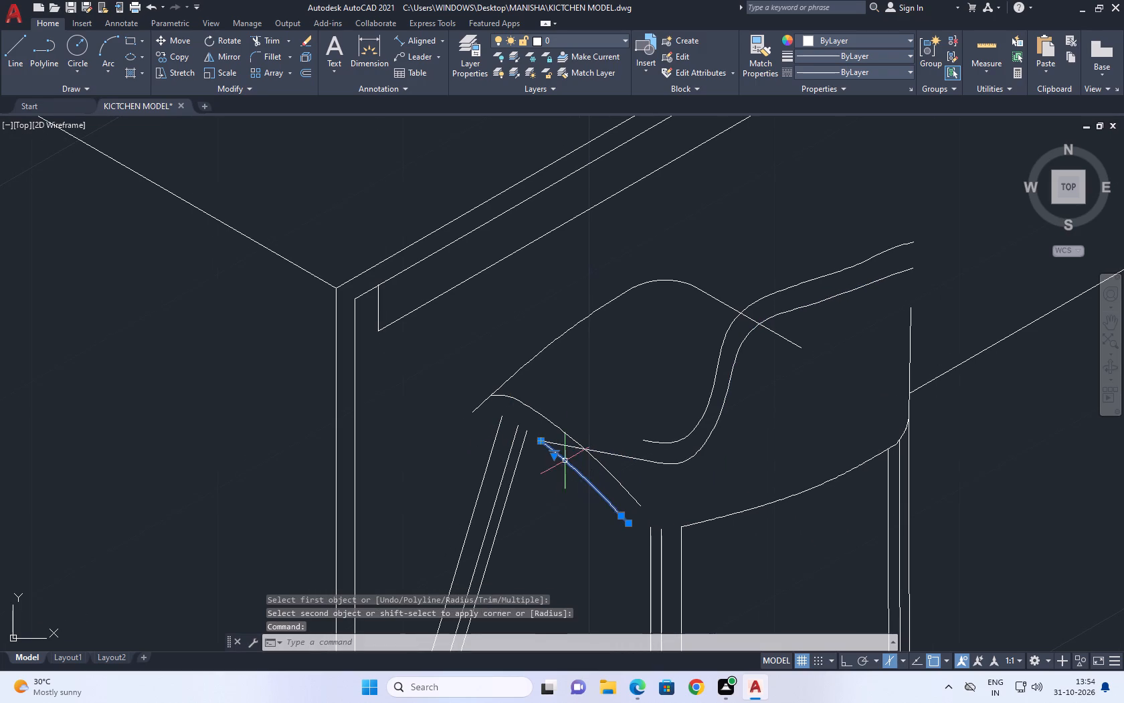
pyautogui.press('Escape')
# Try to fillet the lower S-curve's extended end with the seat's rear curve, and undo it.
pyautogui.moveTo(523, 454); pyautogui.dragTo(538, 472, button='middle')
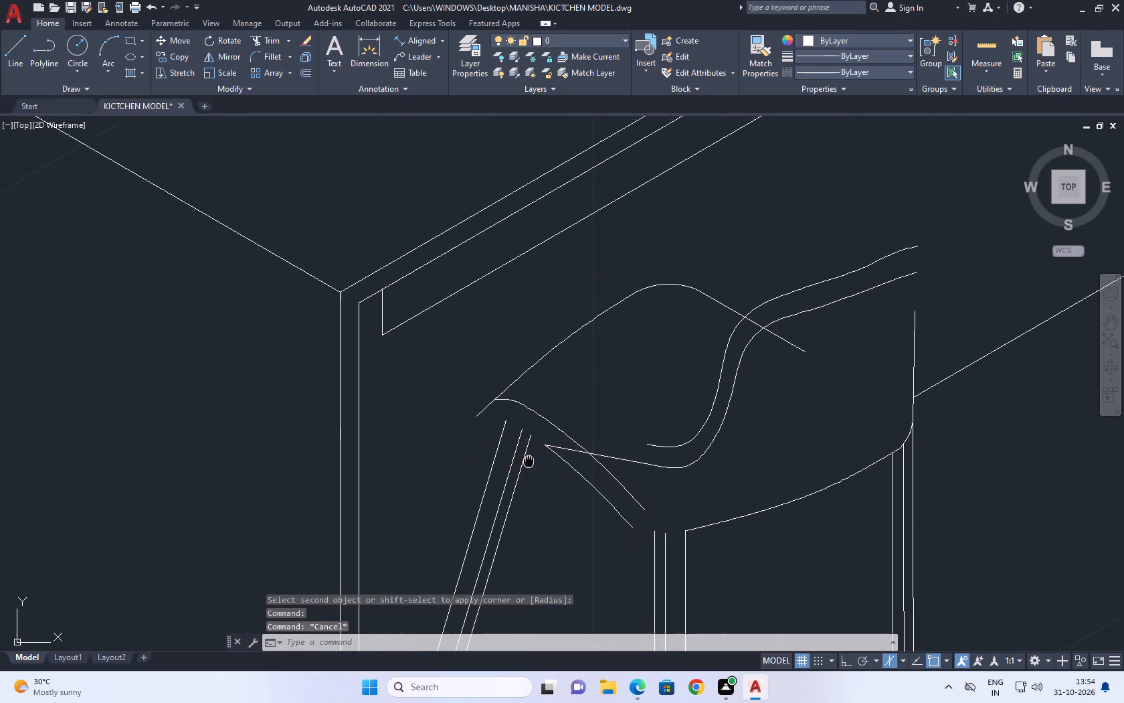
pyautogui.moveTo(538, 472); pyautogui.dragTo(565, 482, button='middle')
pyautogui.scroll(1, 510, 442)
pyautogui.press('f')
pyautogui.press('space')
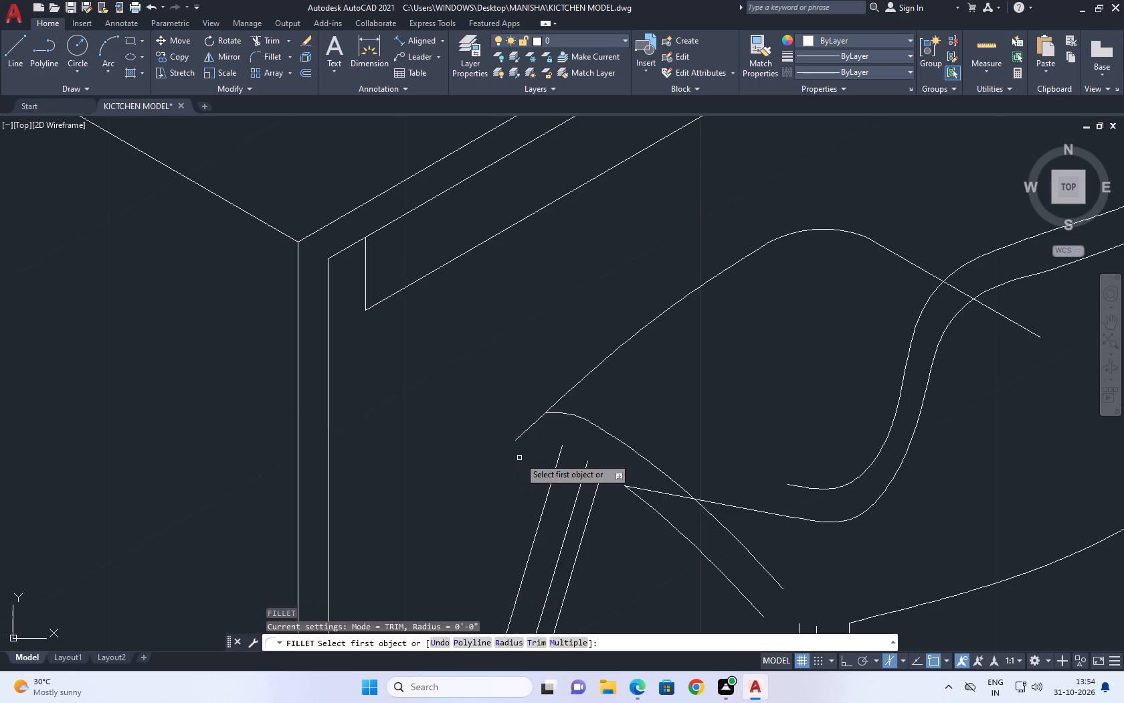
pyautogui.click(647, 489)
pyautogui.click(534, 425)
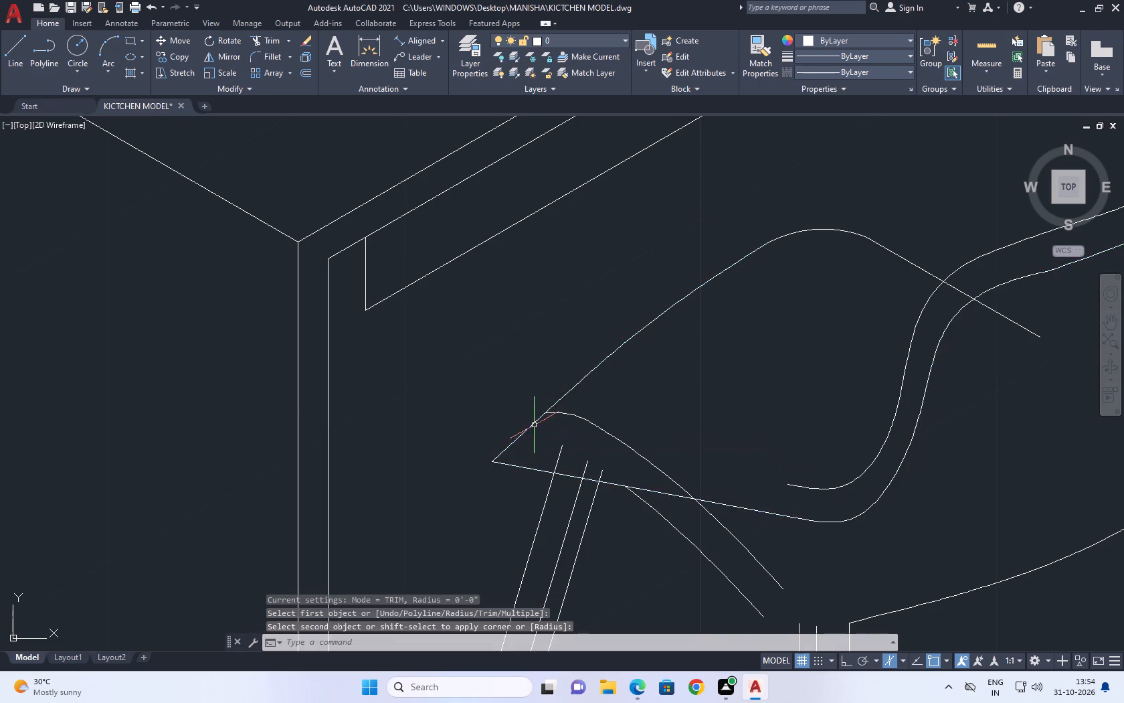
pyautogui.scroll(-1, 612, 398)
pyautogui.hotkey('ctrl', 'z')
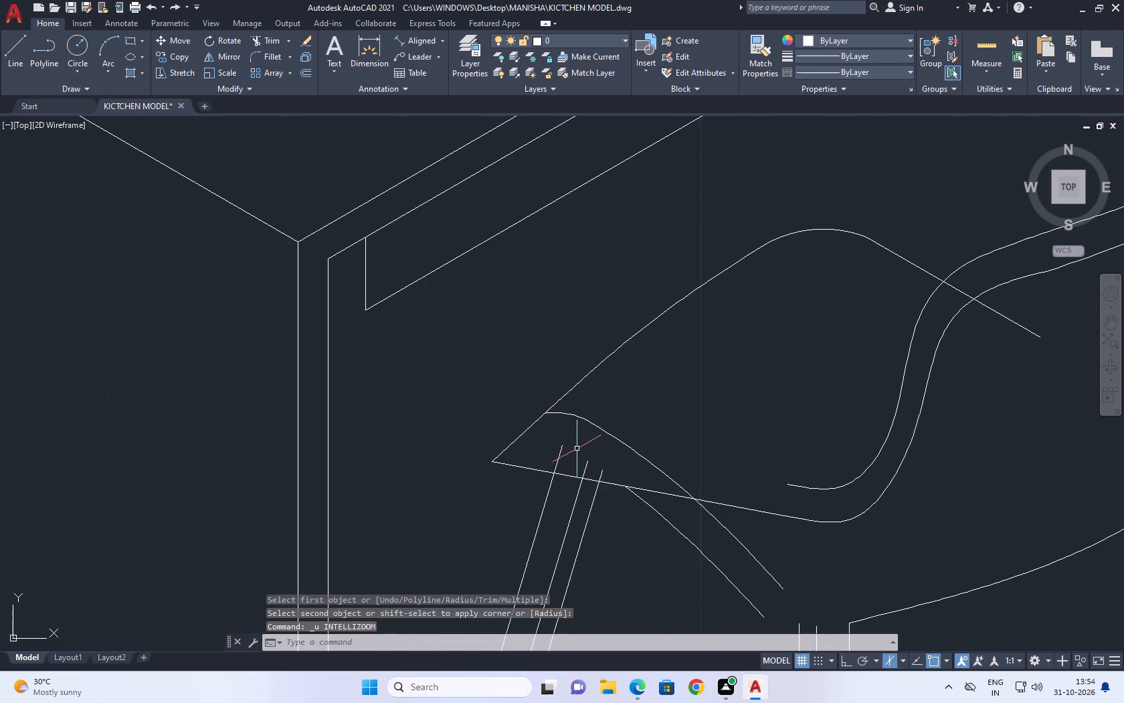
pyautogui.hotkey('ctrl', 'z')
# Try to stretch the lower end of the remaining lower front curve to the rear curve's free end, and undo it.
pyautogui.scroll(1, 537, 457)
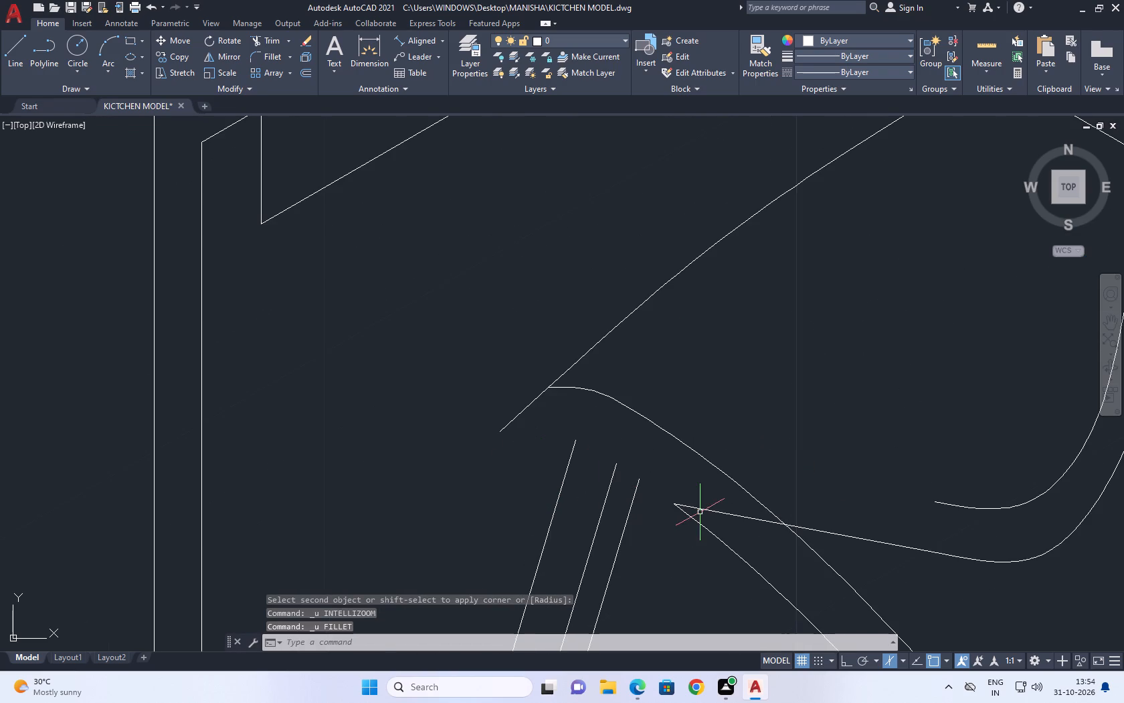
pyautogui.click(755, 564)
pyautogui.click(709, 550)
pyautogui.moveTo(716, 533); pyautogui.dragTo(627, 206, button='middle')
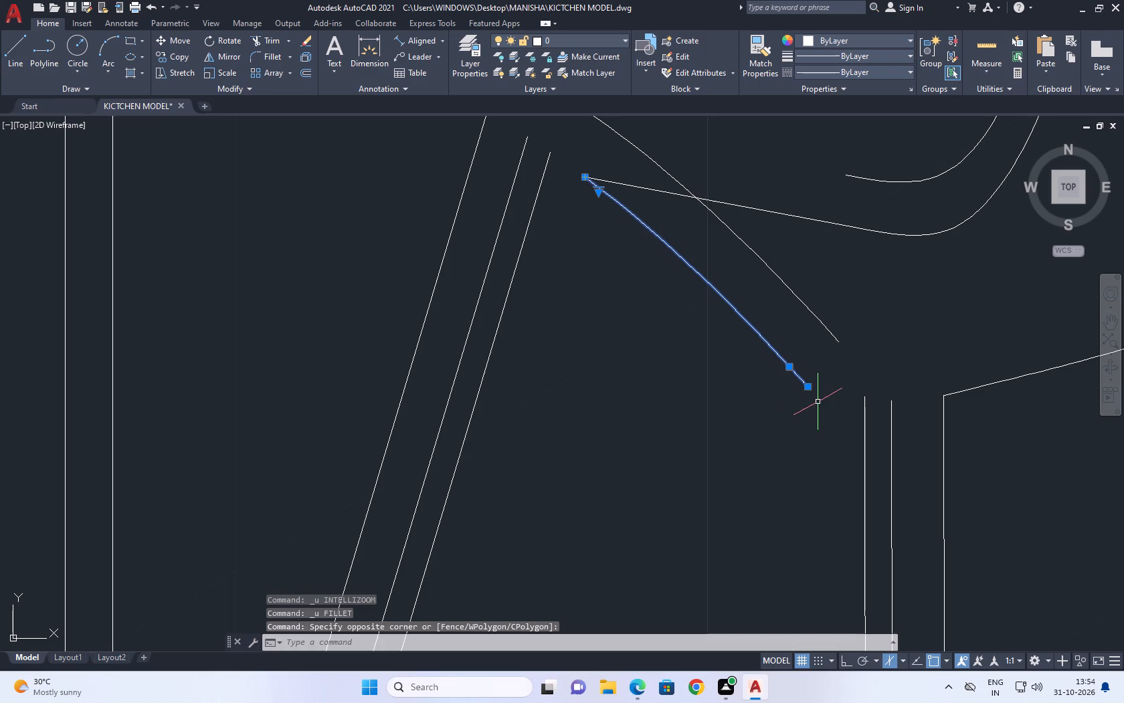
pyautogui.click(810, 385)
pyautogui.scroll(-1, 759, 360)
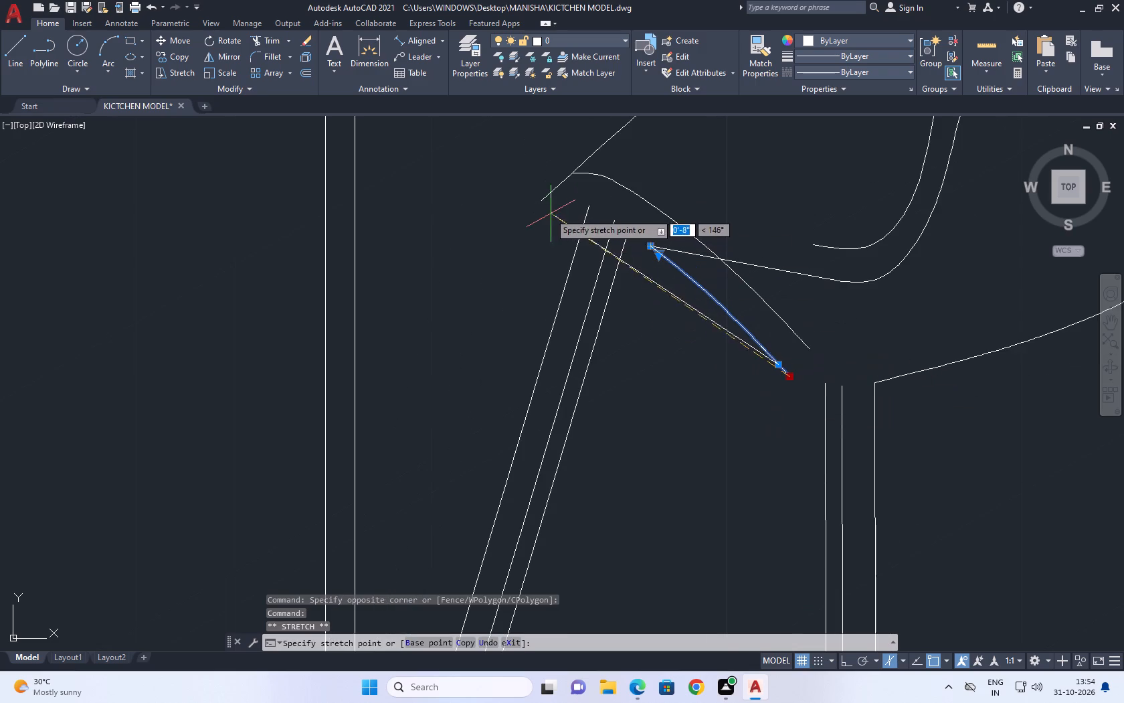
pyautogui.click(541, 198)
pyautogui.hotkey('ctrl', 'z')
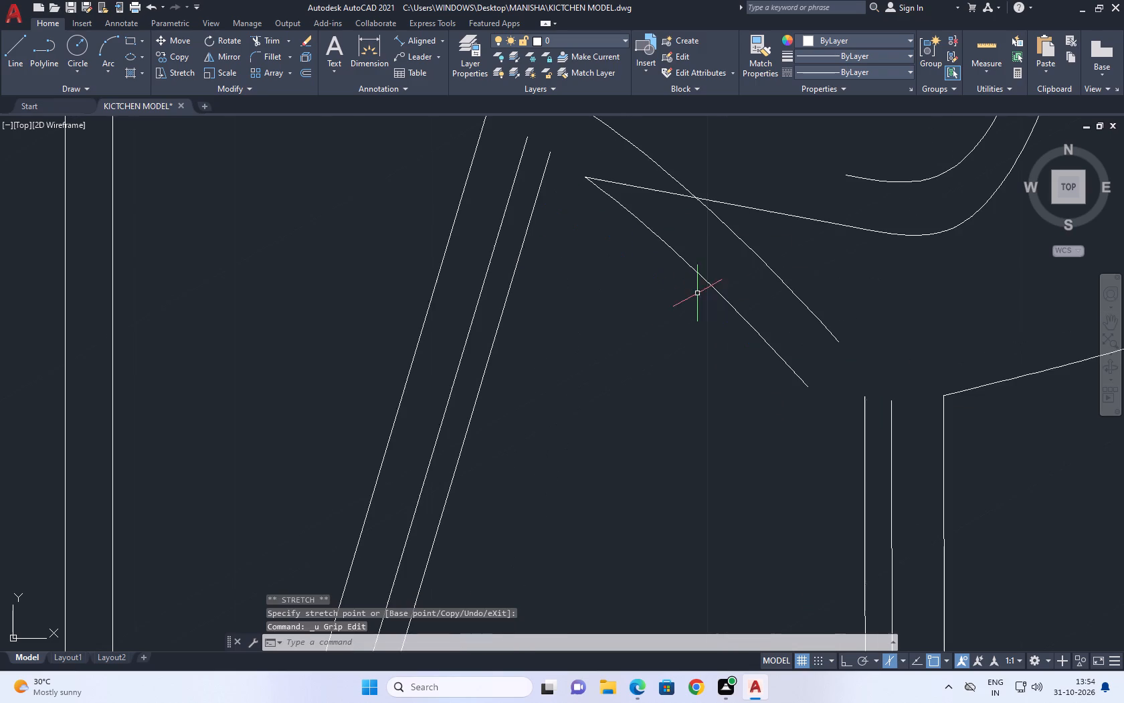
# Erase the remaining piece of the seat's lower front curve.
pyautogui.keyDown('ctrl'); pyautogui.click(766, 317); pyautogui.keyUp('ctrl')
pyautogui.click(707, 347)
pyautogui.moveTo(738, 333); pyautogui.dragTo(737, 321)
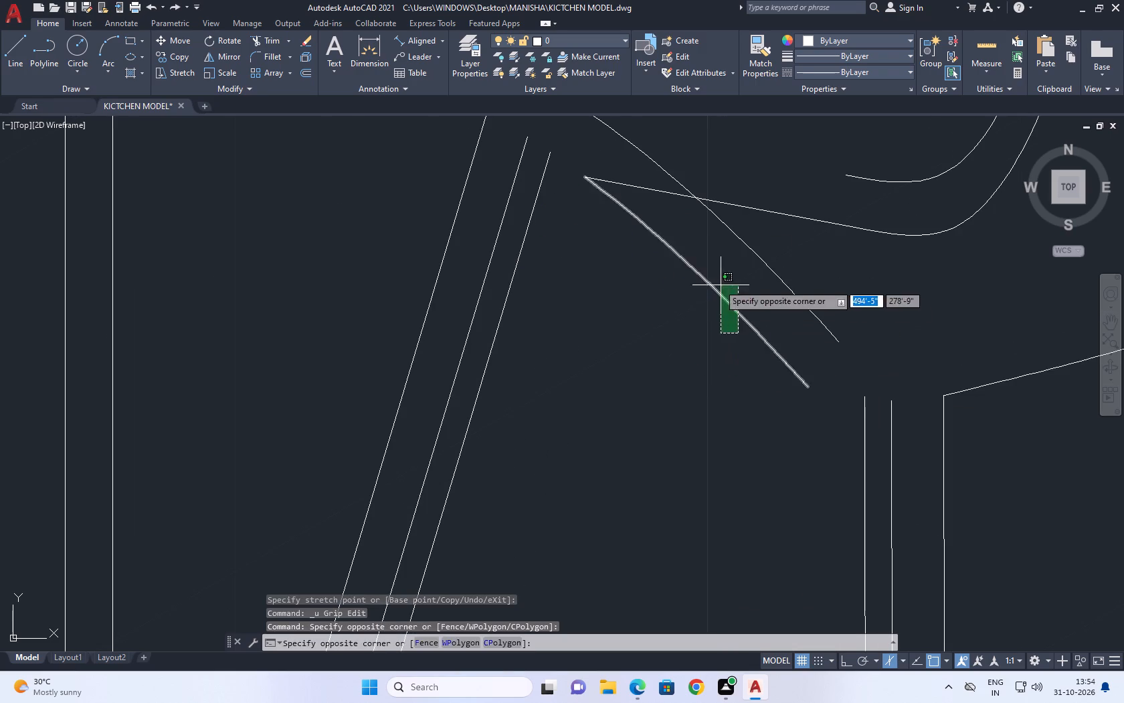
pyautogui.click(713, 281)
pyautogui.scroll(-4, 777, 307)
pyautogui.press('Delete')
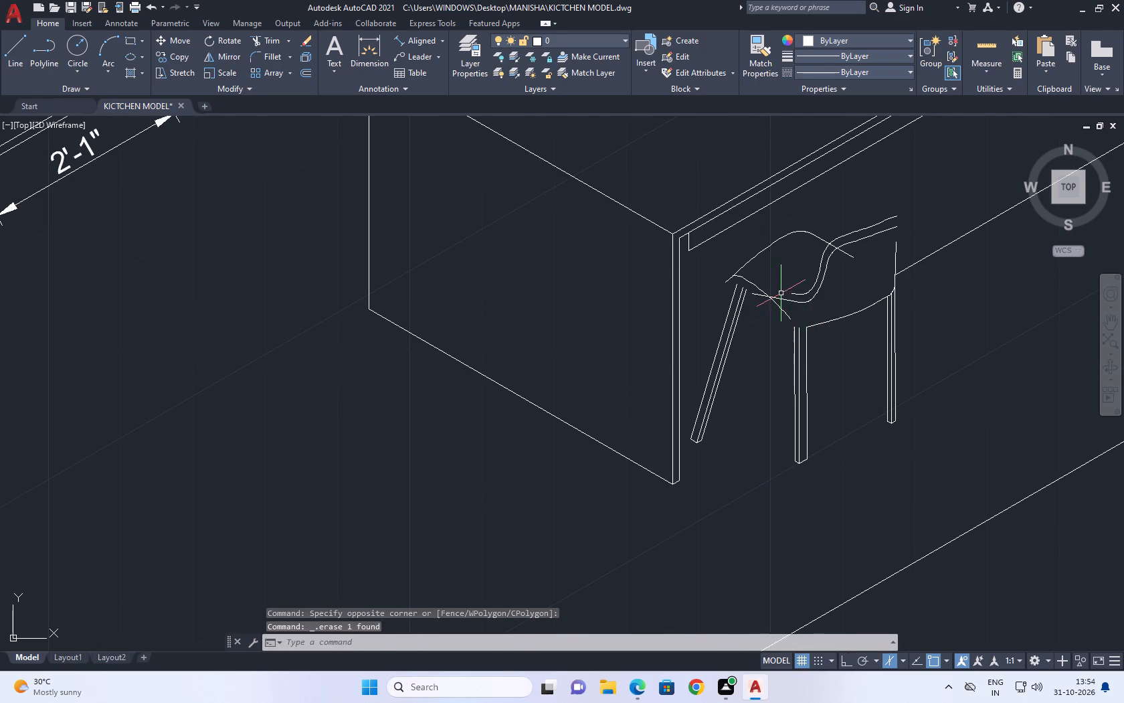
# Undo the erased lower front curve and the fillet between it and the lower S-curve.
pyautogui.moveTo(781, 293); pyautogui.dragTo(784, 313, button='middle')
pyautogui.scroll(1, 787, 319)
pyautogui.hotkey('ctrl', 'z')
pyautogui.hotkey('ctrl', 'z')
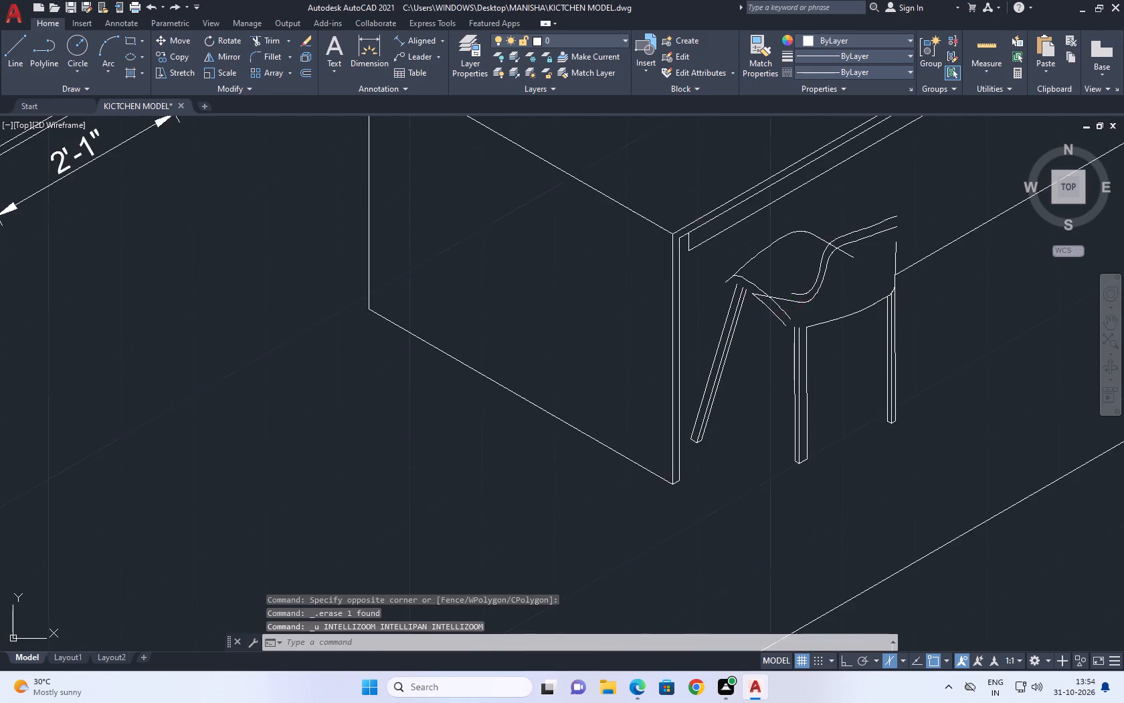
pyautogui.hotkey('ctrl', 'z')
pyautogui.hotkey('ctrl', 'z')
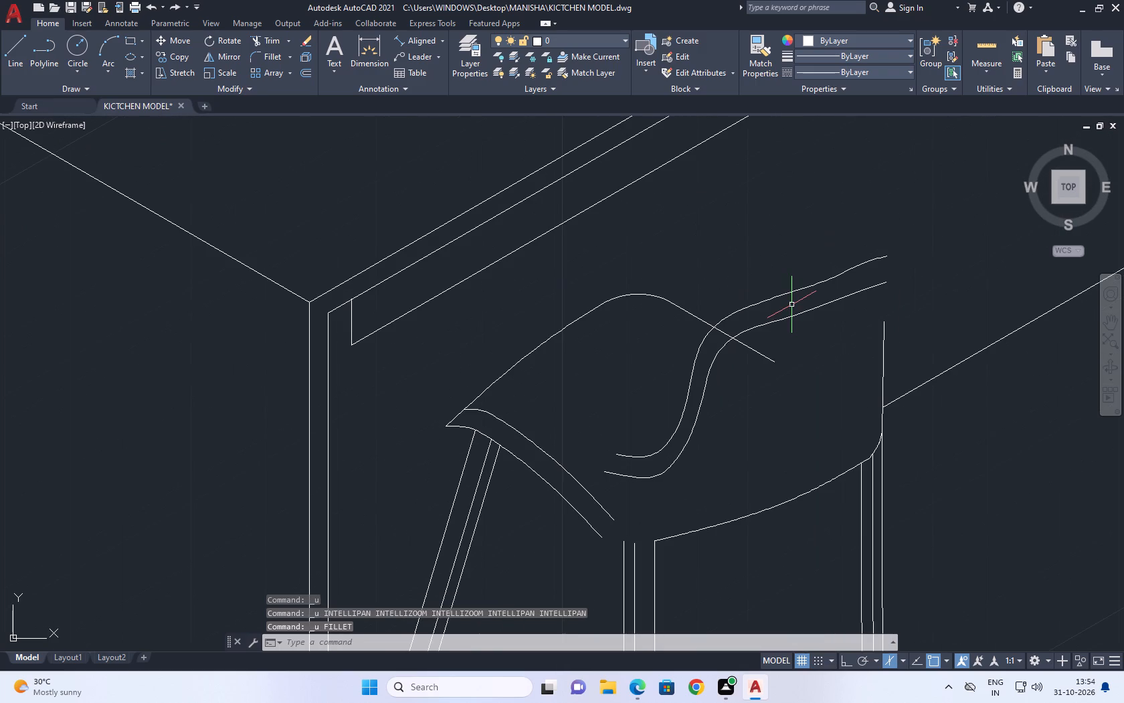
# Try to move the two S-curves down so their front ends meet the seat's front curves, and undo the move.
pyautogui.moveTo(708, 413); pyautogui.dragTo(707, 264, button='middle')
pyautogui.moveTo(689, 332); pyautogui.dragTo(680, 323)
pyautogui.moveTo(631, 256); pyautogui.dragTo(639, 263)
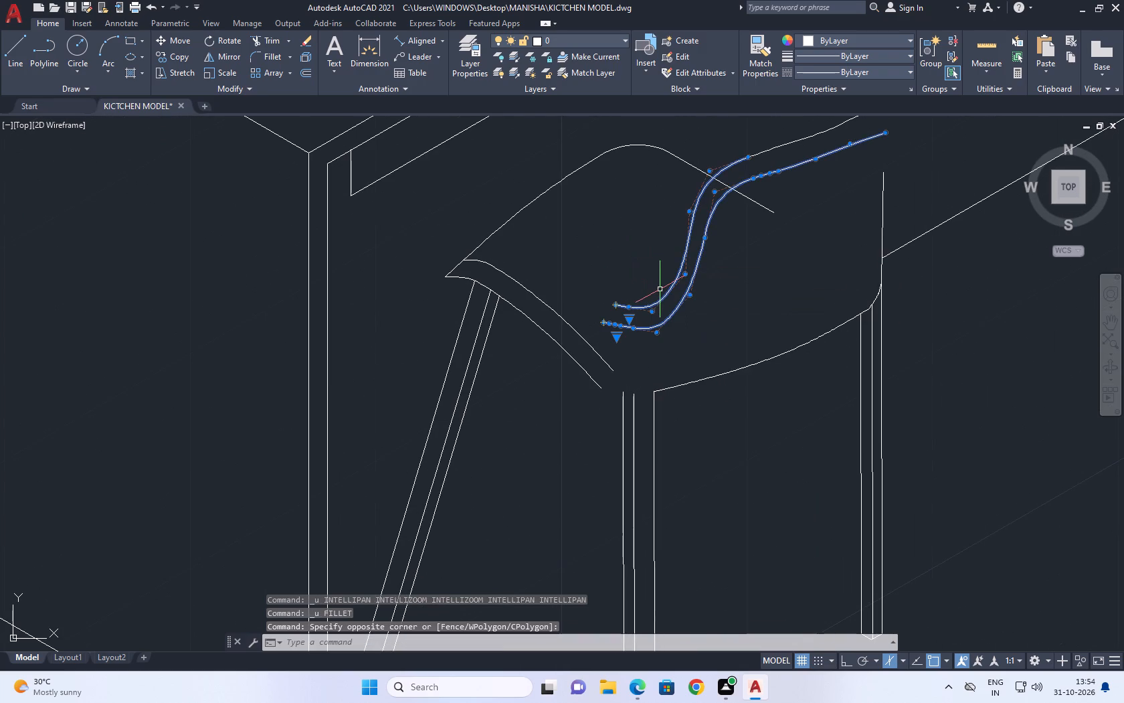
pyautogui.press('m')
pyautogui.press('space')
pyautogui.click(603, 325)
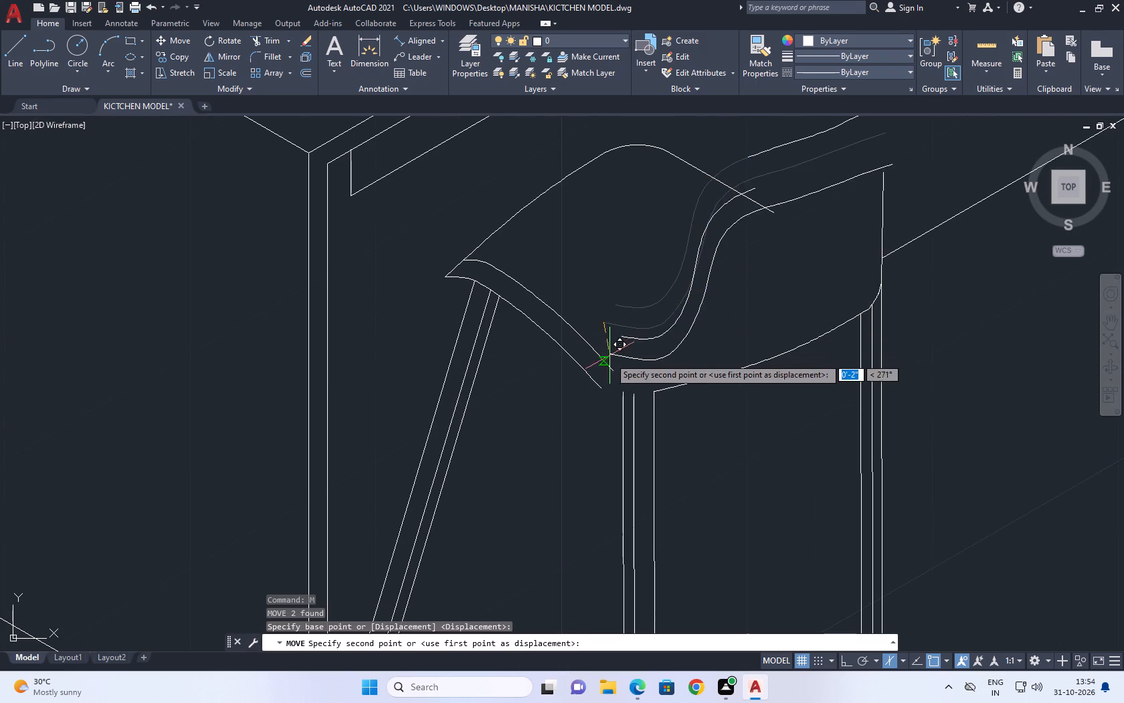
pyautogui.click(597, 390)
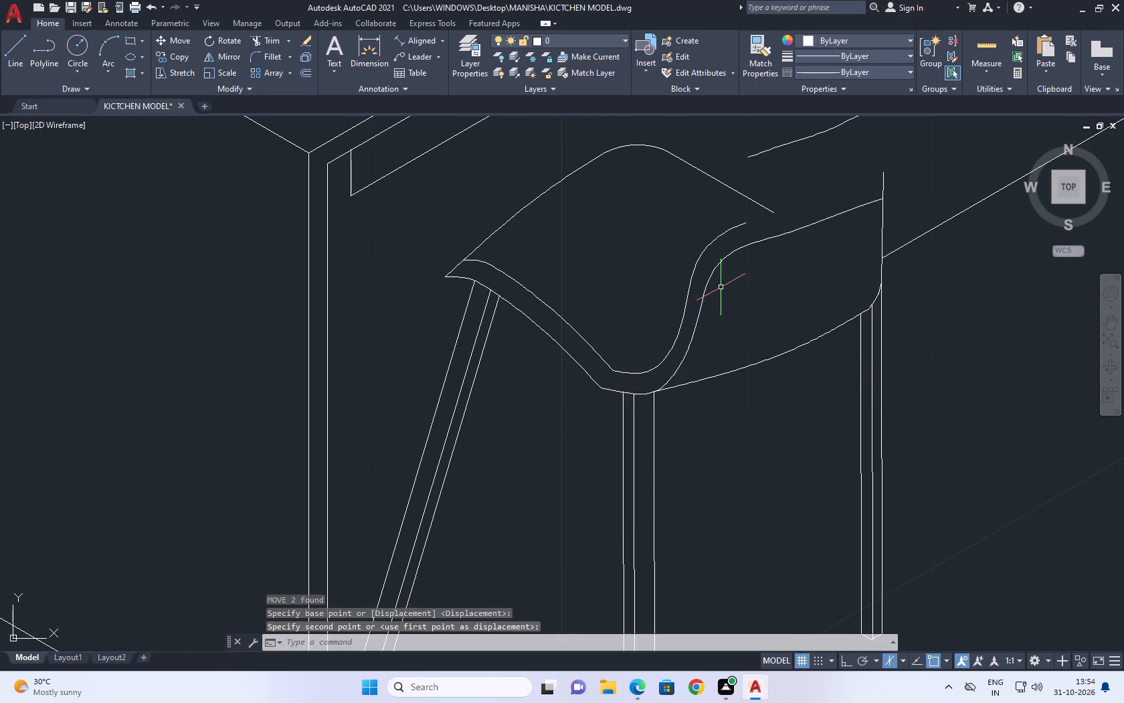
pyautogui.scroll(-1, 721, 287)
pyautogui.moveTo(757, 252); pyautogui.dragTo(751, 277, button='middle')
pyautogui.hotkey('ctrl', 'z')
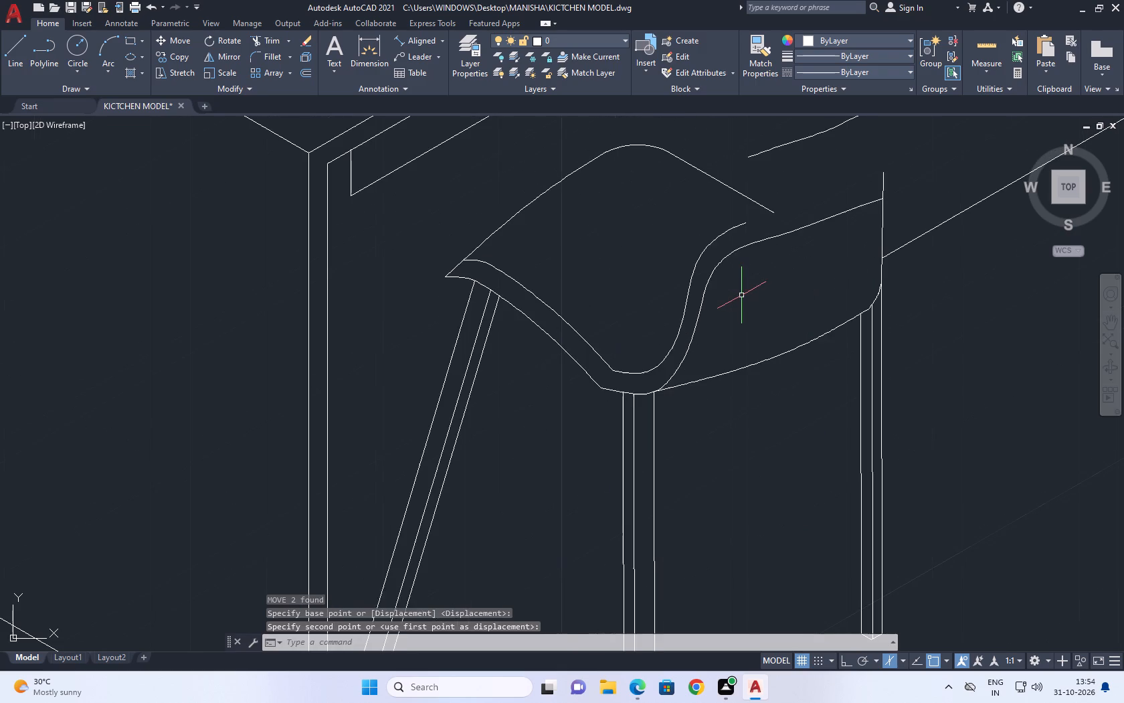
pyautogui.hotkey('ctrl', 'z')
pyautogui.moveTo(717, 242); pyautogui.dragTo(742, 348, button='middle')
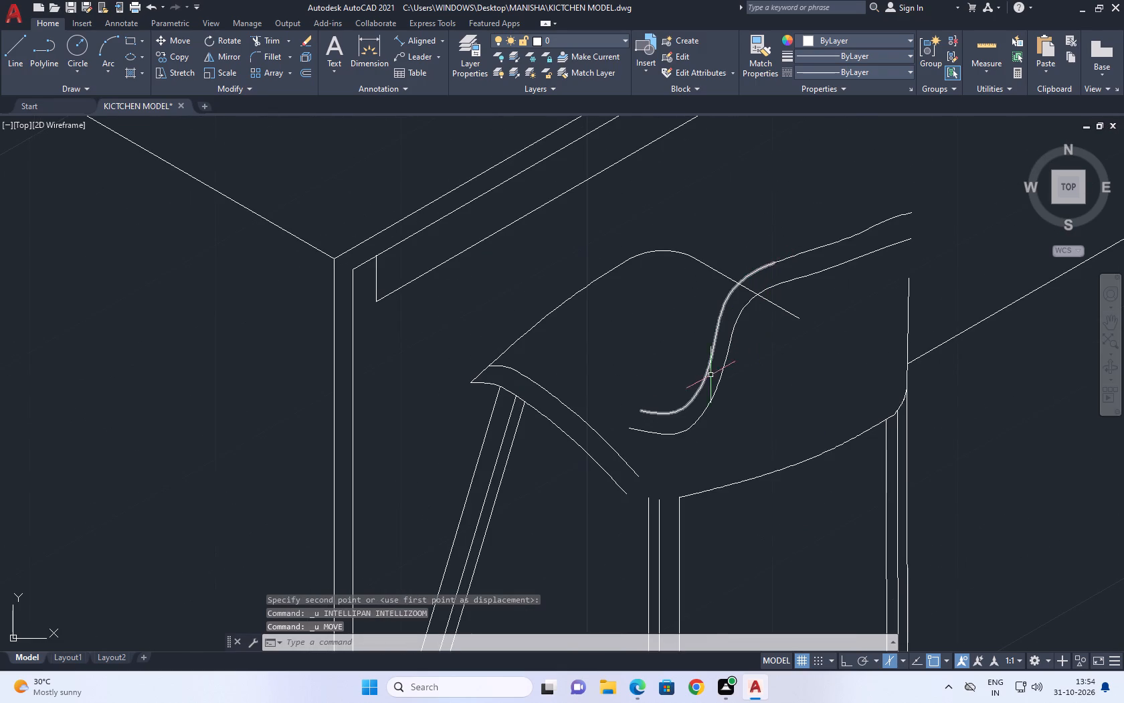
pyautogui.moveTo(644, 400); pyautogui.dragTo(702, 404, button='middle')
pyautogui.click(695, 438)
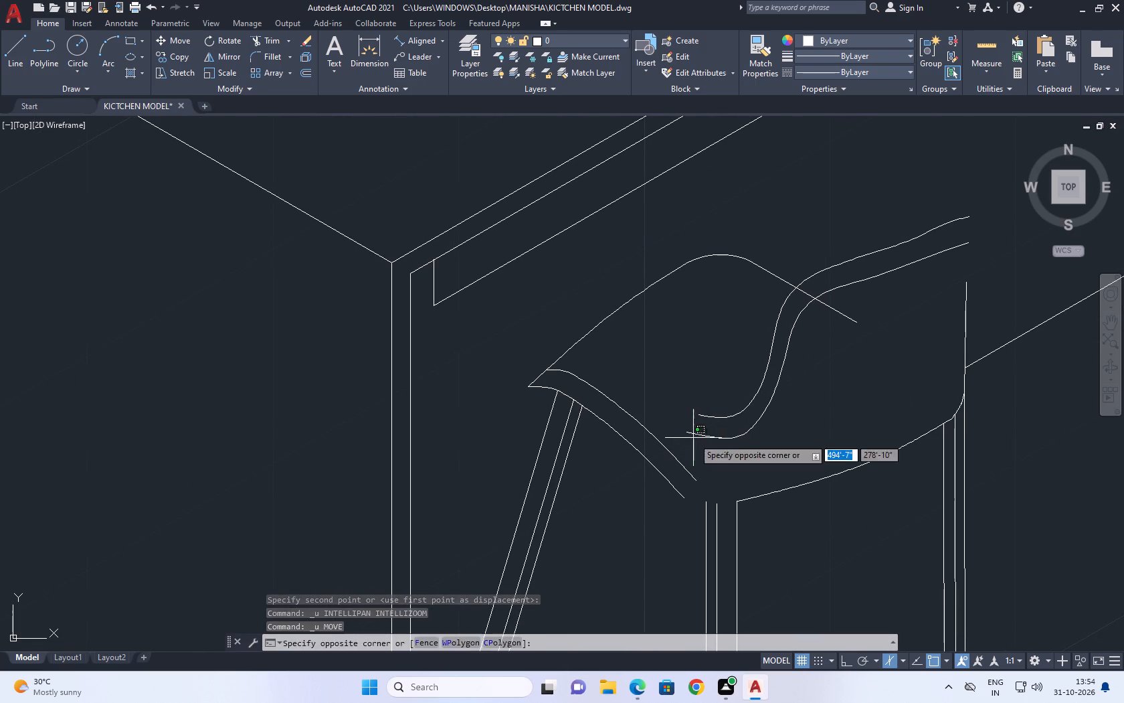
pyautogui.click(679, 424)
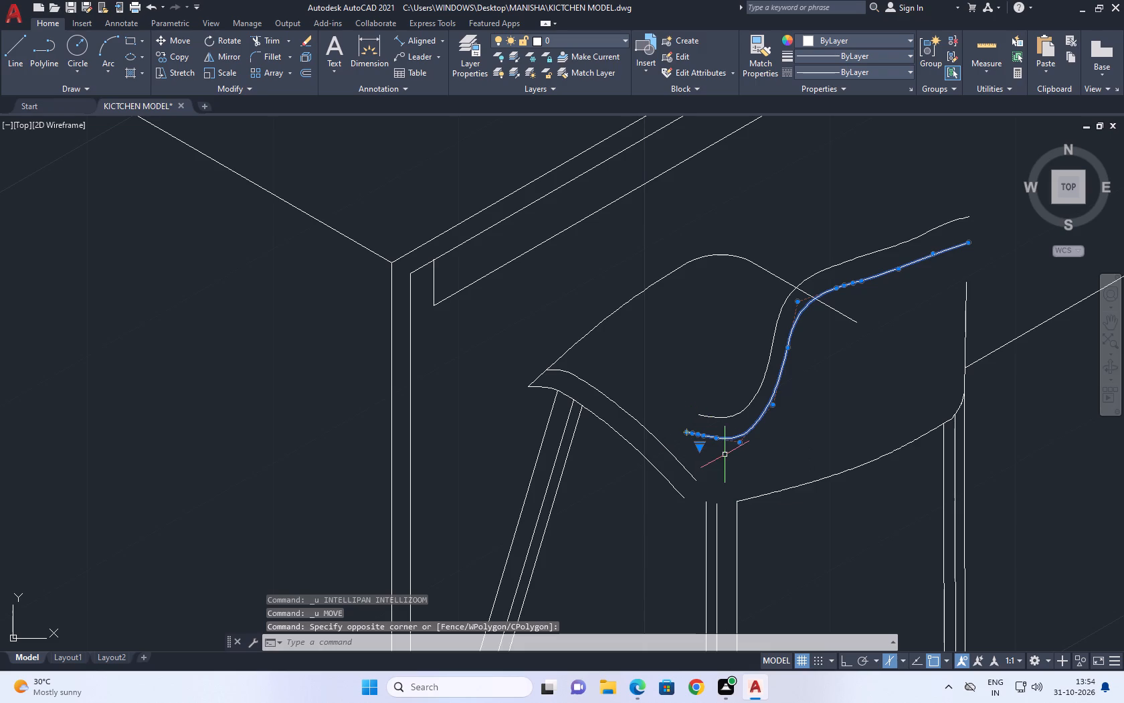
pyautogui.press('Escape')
# Move the two front curves, rear curve, corner arc and straight edge up about 3" so the front curves meet the S-curves' ends.
pyautogui.moveTo(632, 297); pyautogui.dragTo(670, 380, button='middle')
pyautogui.moveTo(662, 536); pyautogui.dragTo(656, 512)
pyautogui.click(639, 457)
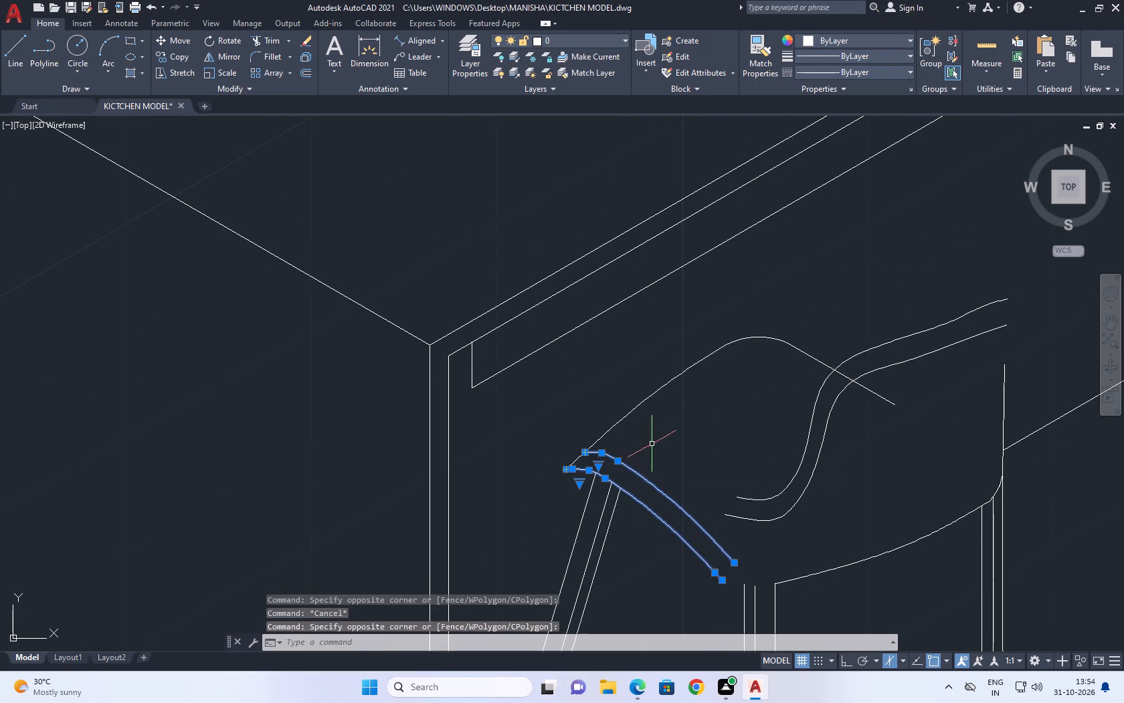
pyautogui.moveTo(677, 429); pyautogui.dragTo(664, 412)
pyautogui.click(640, 378)
pyautogui.moveTo(824, 372); pyautogui.dragTo(809, 364)
pyautogui.click(778, 341)
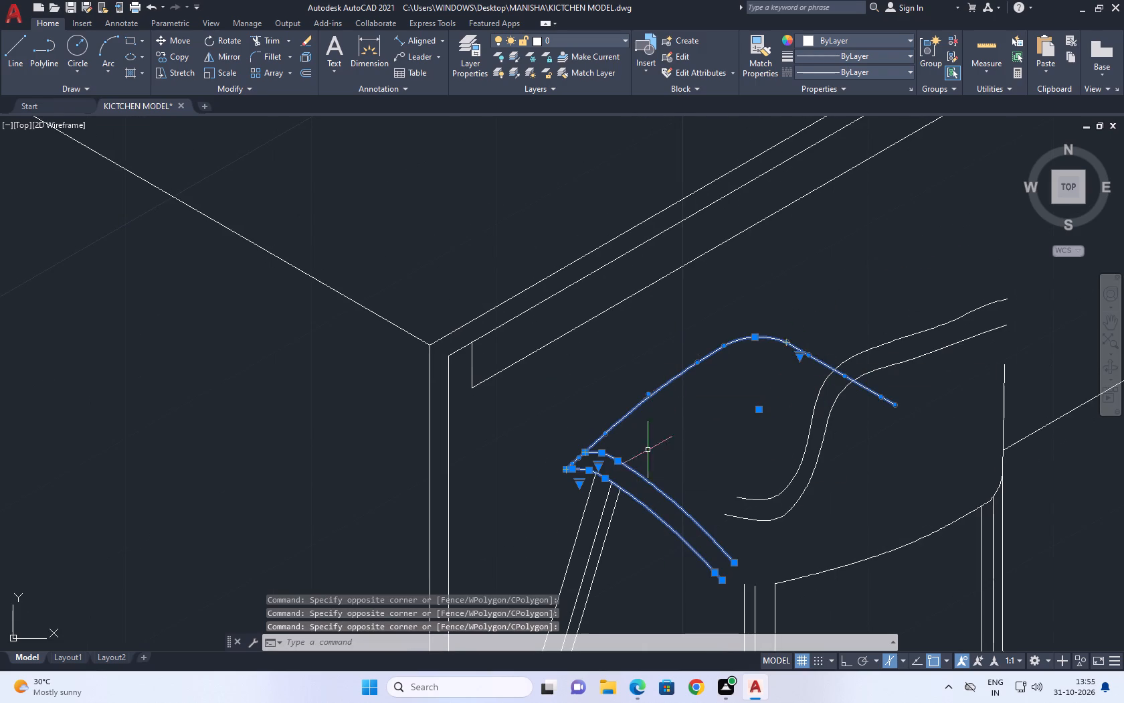
pyautogui.scroll(3, 556, 485)
pyautogui.scroll(-2, 680, 406)
pyautogui.press('m')
pyautogui.press('space')
pyautogui.scroll(-3, 721, 394)
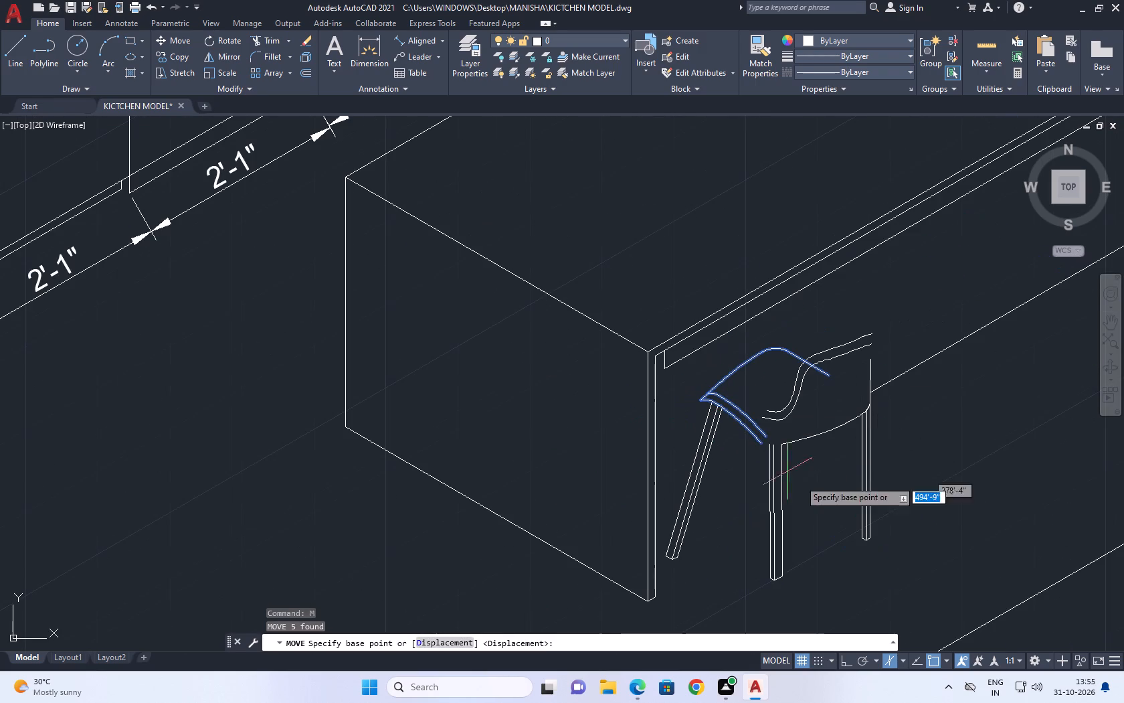
pyautogui.scroll(2, 759, 449)
pyautogui.click(759, 435)
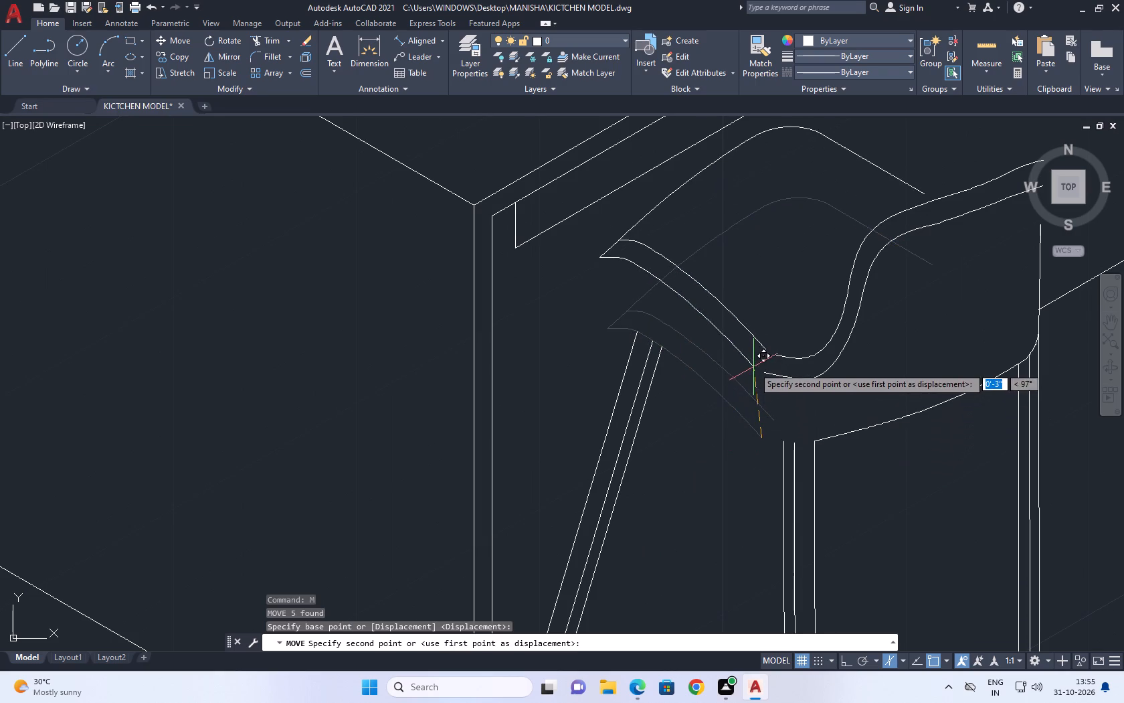
pyautogui.click(763, 371)
# Extend the lines of the slanted leg and the middle front leg up to the raised seat's lower edge.
pyautogui.scroll(-2, 800, 386)
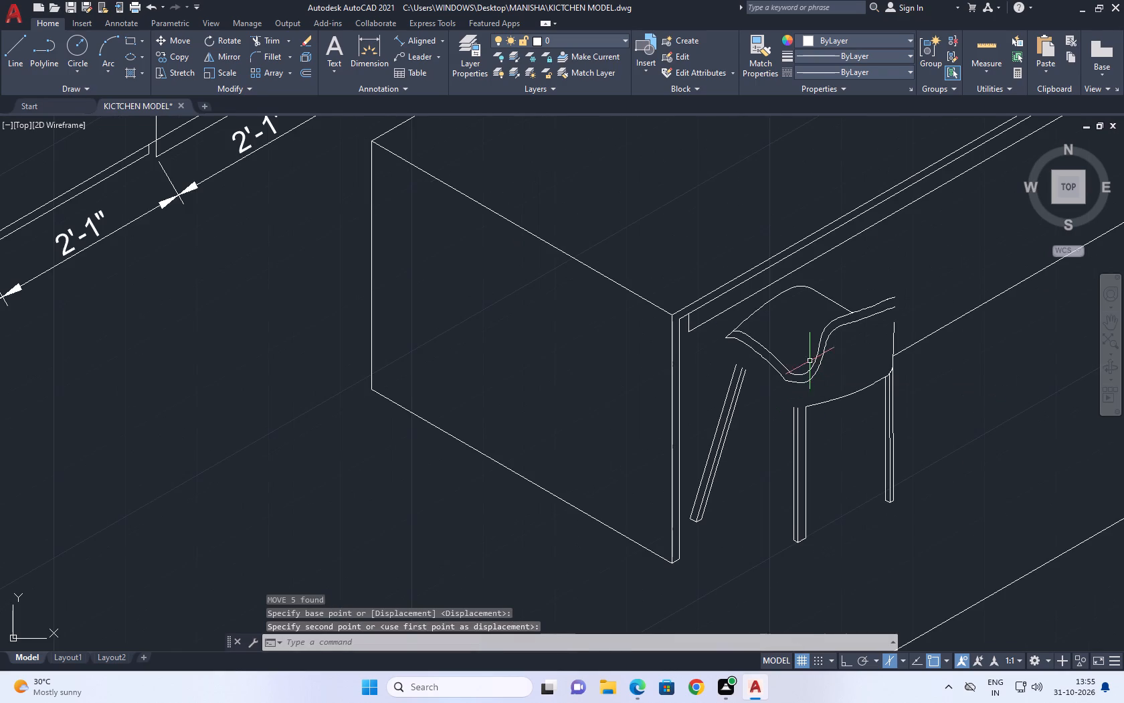
pyautogui.middleClick(812, 374)
pyautogui.moveTo(755, 396); pyautogui.dragTo(760, 407, button='middle')
pyautogui.scroll(1, 810, 412)
pyautogui.moveTo(794, 409); pyautogui.dragTo(801, 428, button='middle')
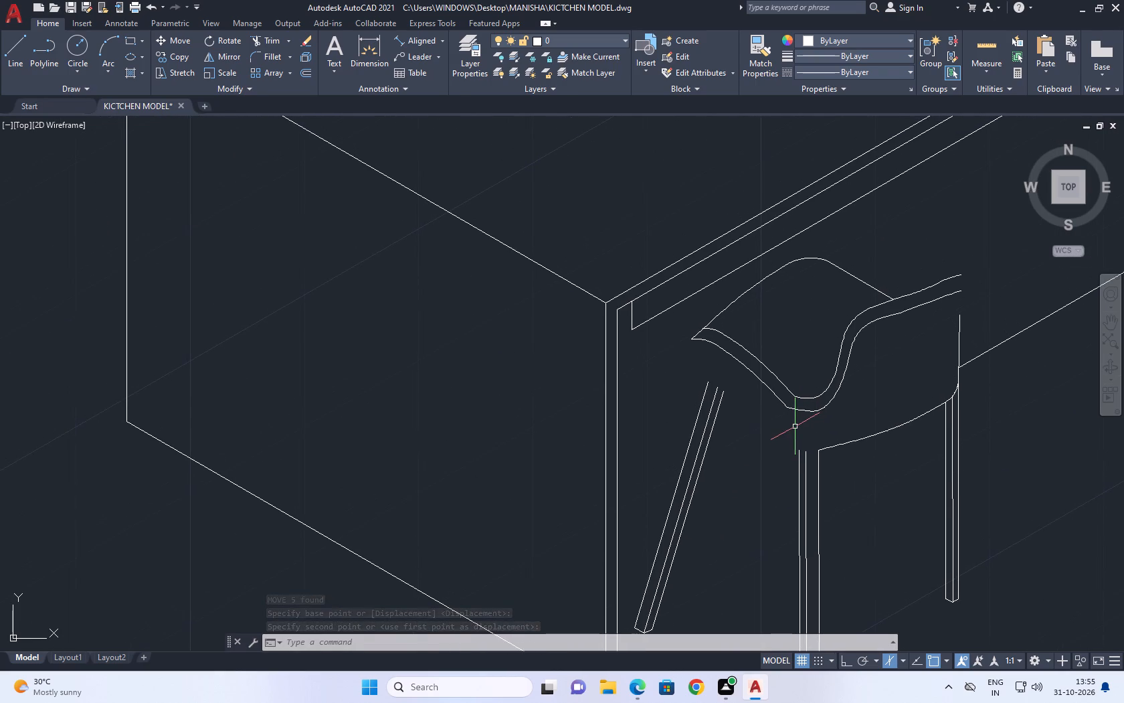
pyautogui.write('EX')
pyautogui.press('space')
pyautogui.click(685, 405)
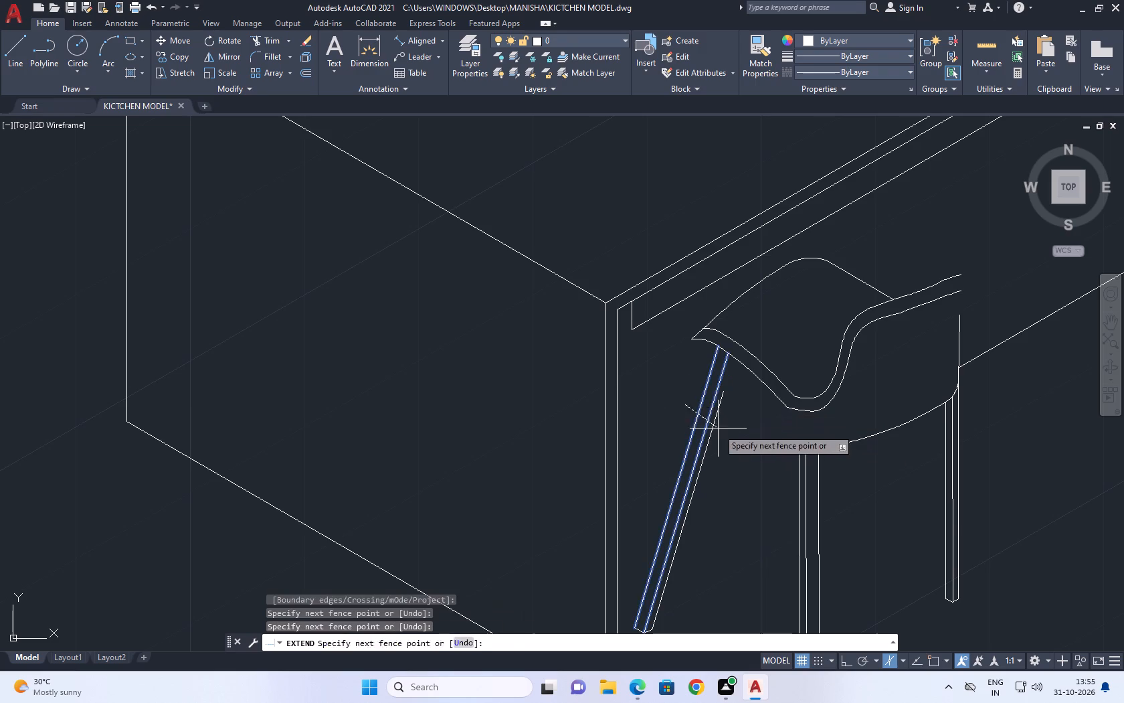
pyautogui.click(719, 431)
pyautogui.click(847, 500)
pyautogui.click(791, 489)
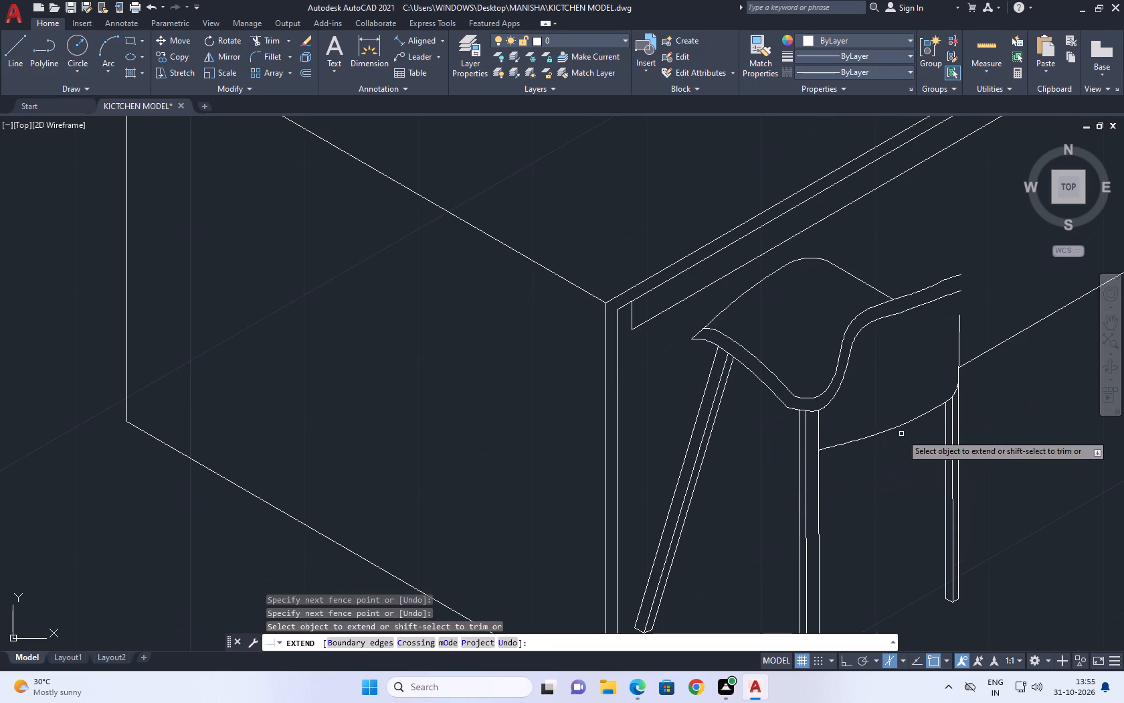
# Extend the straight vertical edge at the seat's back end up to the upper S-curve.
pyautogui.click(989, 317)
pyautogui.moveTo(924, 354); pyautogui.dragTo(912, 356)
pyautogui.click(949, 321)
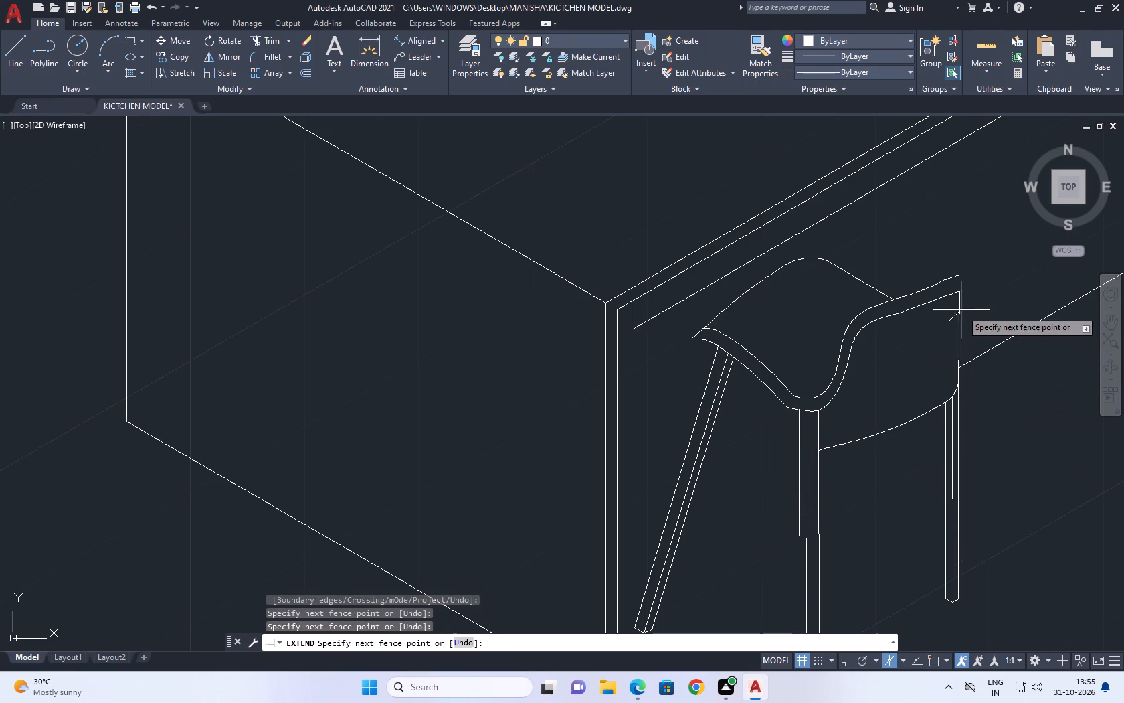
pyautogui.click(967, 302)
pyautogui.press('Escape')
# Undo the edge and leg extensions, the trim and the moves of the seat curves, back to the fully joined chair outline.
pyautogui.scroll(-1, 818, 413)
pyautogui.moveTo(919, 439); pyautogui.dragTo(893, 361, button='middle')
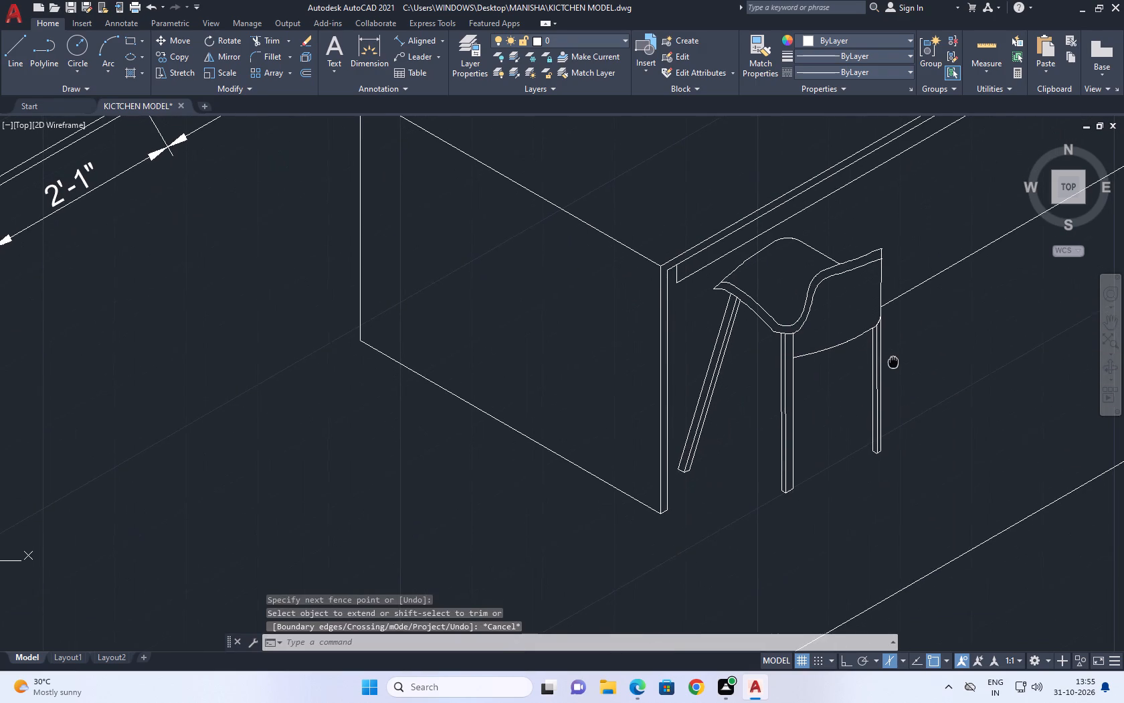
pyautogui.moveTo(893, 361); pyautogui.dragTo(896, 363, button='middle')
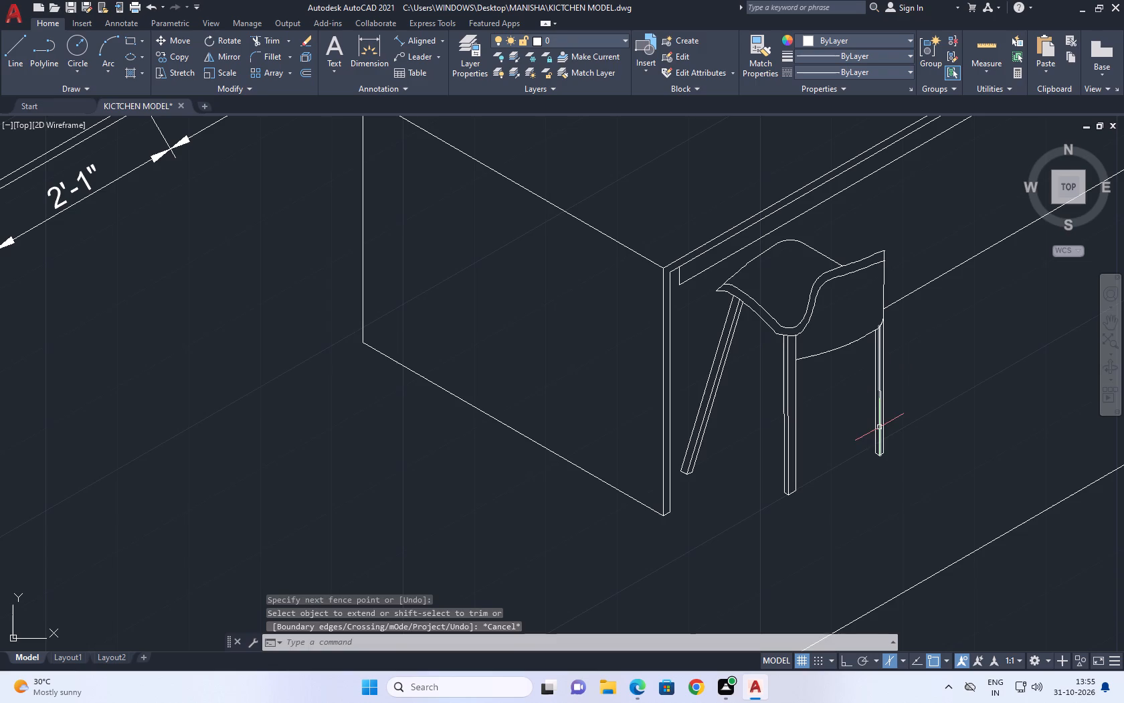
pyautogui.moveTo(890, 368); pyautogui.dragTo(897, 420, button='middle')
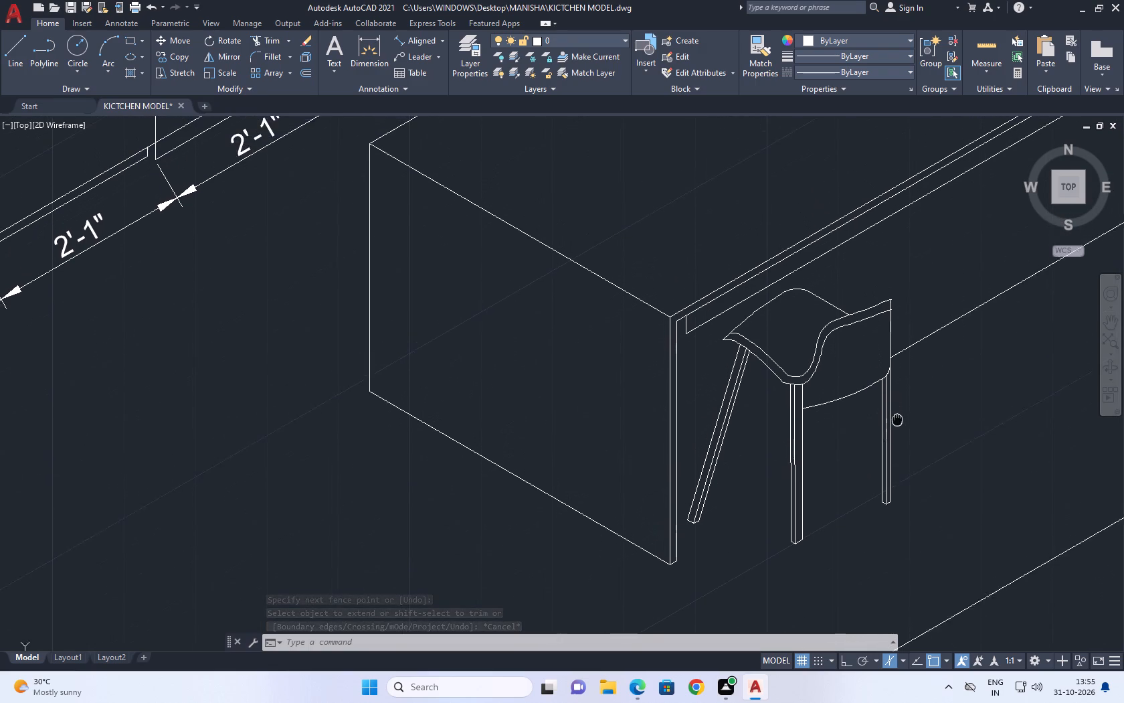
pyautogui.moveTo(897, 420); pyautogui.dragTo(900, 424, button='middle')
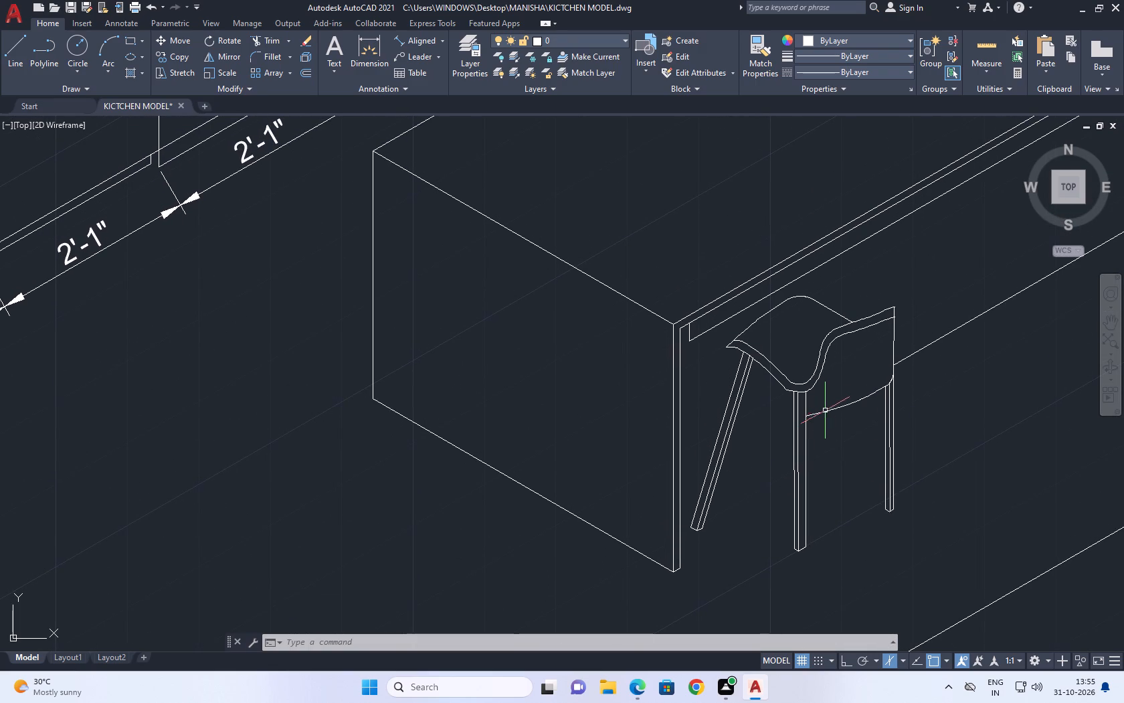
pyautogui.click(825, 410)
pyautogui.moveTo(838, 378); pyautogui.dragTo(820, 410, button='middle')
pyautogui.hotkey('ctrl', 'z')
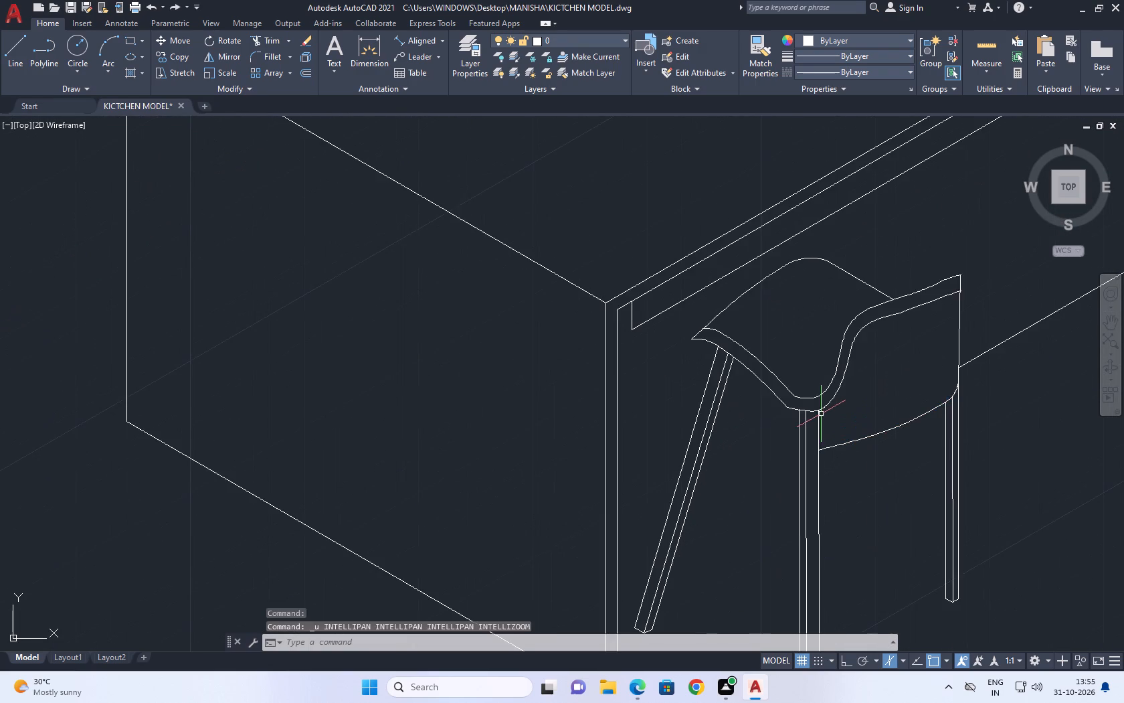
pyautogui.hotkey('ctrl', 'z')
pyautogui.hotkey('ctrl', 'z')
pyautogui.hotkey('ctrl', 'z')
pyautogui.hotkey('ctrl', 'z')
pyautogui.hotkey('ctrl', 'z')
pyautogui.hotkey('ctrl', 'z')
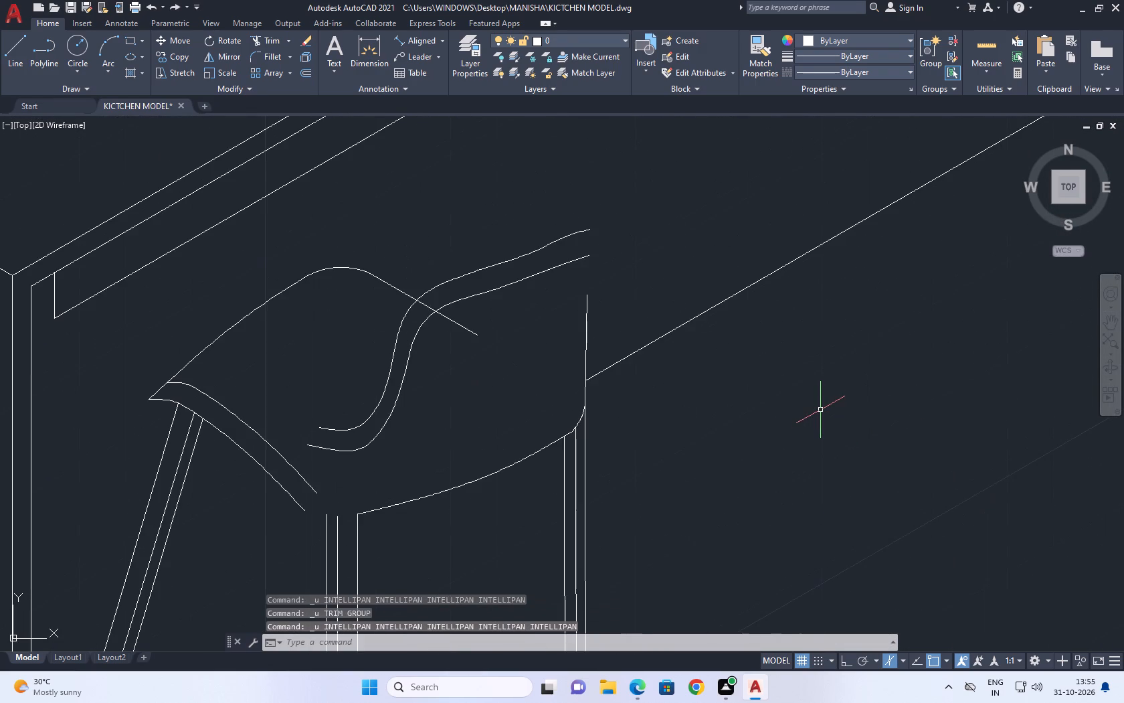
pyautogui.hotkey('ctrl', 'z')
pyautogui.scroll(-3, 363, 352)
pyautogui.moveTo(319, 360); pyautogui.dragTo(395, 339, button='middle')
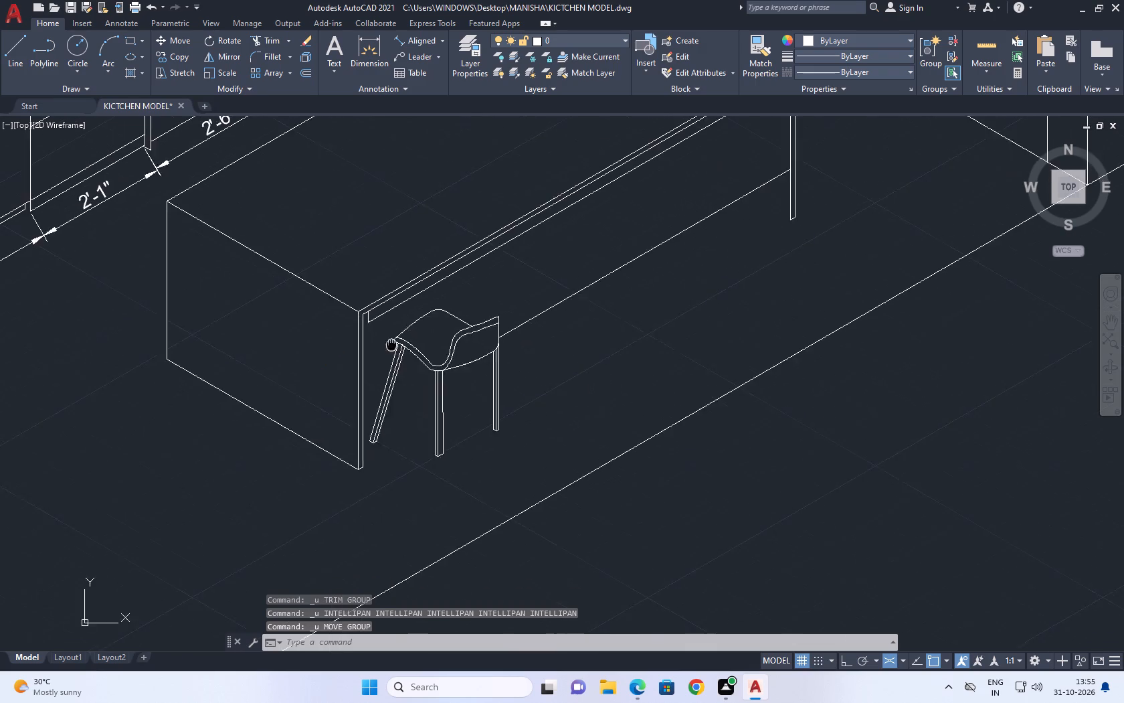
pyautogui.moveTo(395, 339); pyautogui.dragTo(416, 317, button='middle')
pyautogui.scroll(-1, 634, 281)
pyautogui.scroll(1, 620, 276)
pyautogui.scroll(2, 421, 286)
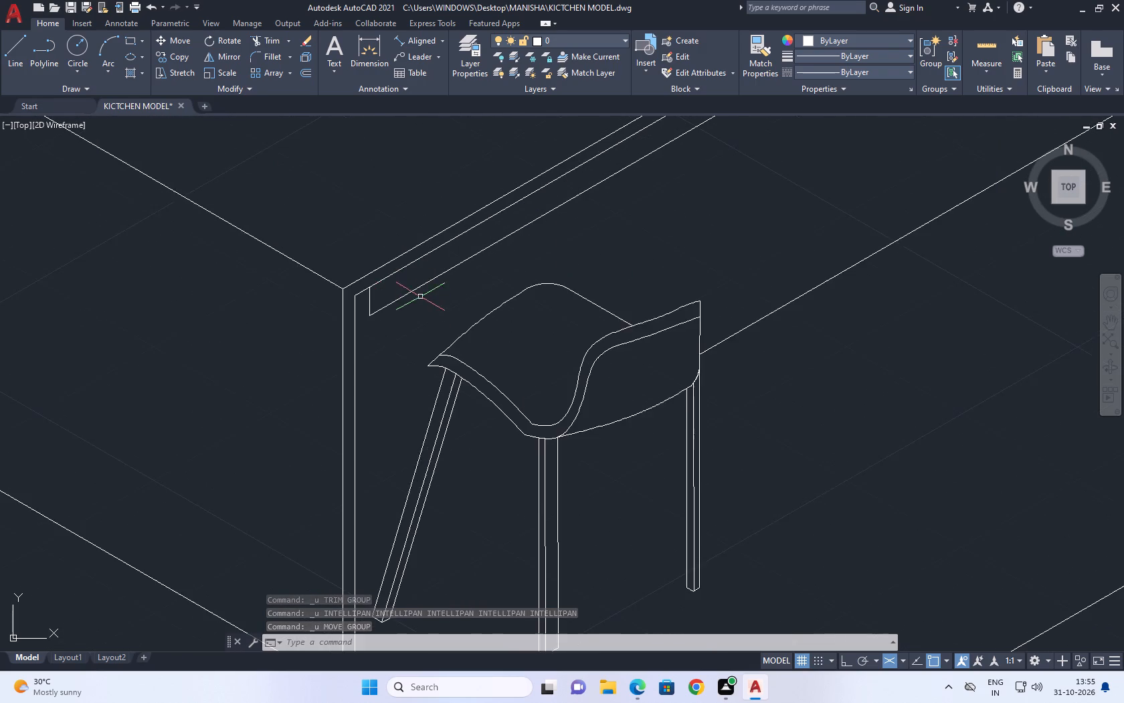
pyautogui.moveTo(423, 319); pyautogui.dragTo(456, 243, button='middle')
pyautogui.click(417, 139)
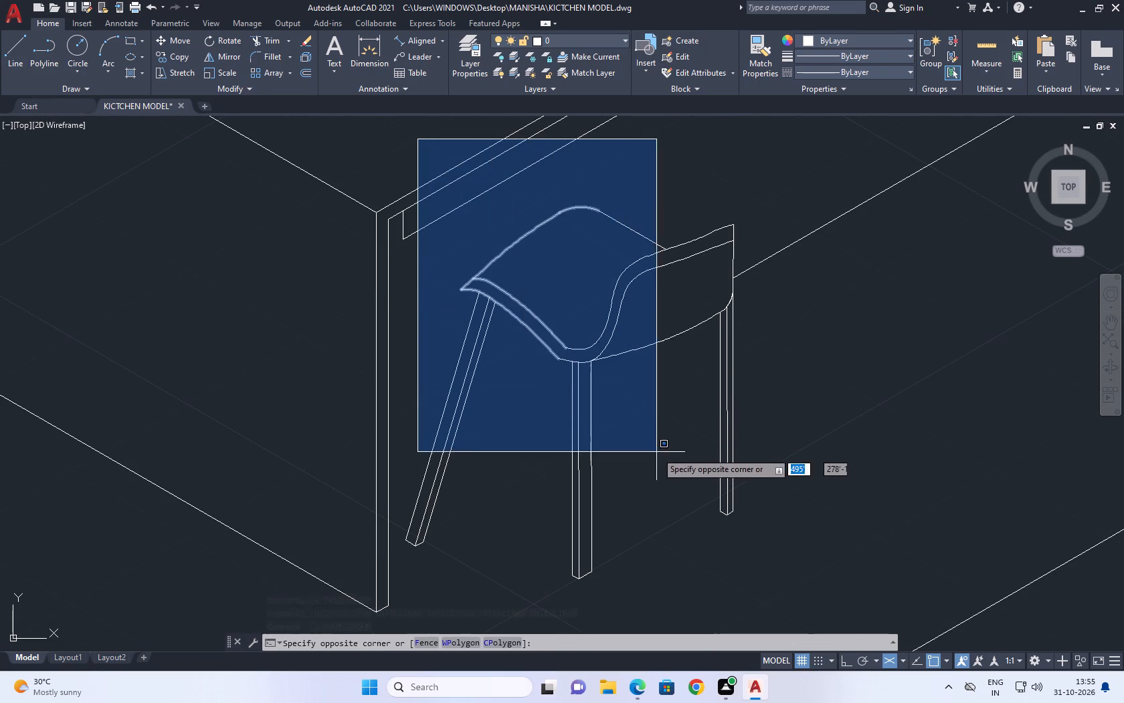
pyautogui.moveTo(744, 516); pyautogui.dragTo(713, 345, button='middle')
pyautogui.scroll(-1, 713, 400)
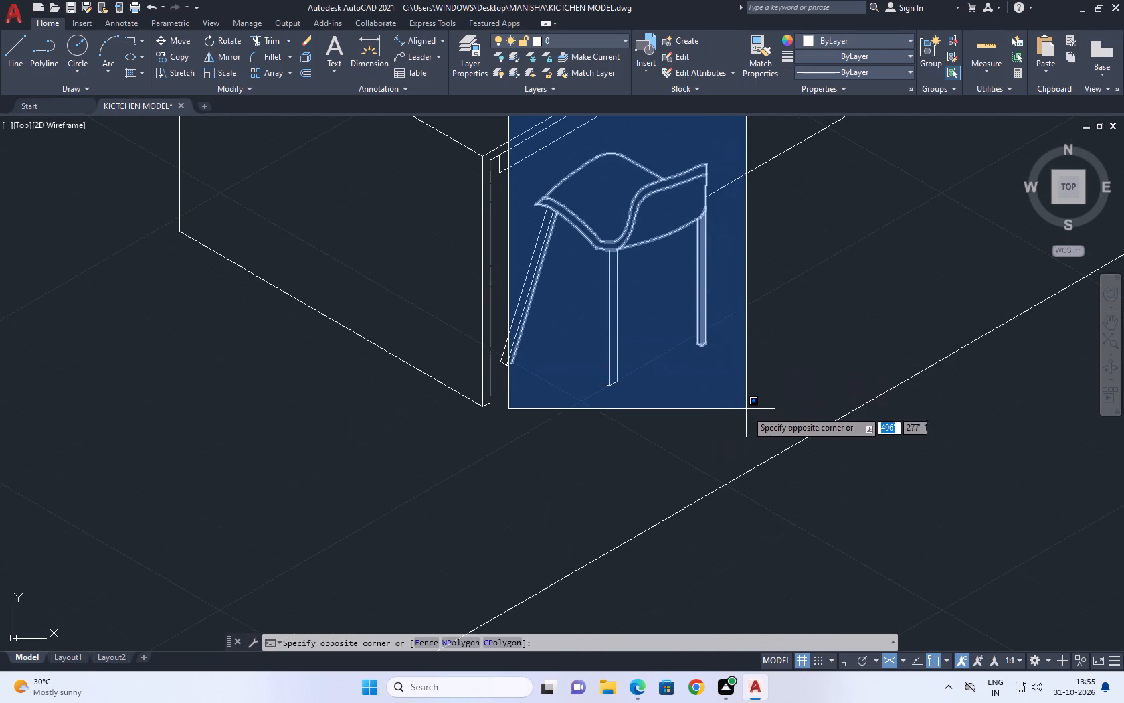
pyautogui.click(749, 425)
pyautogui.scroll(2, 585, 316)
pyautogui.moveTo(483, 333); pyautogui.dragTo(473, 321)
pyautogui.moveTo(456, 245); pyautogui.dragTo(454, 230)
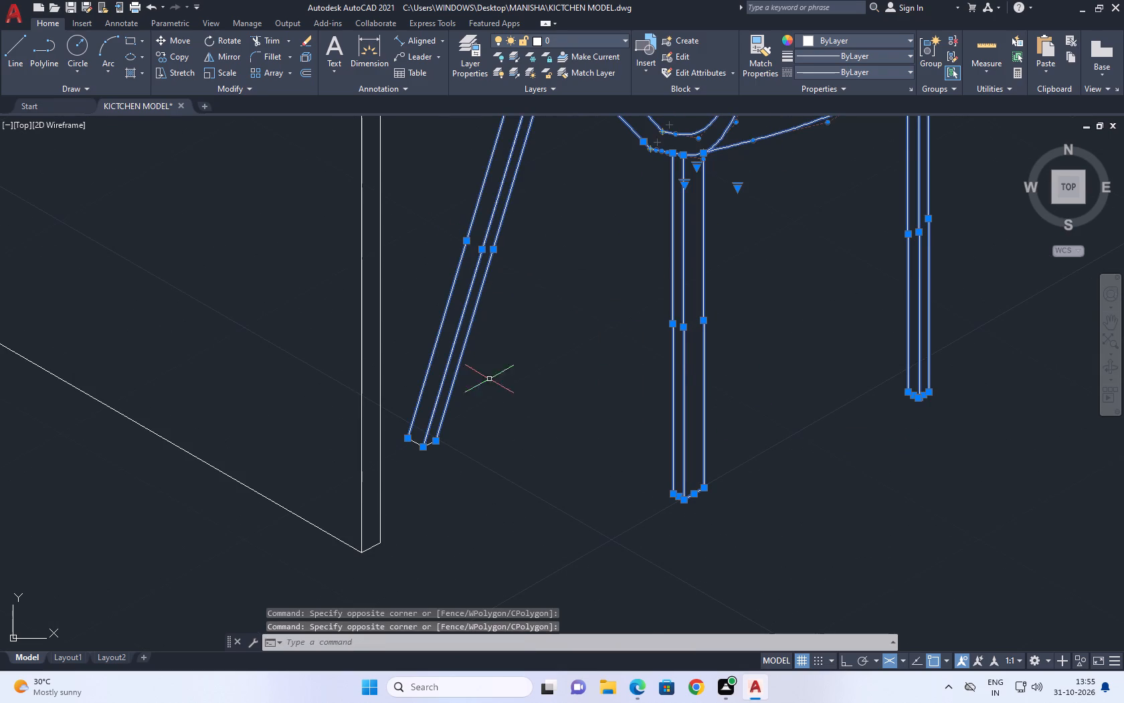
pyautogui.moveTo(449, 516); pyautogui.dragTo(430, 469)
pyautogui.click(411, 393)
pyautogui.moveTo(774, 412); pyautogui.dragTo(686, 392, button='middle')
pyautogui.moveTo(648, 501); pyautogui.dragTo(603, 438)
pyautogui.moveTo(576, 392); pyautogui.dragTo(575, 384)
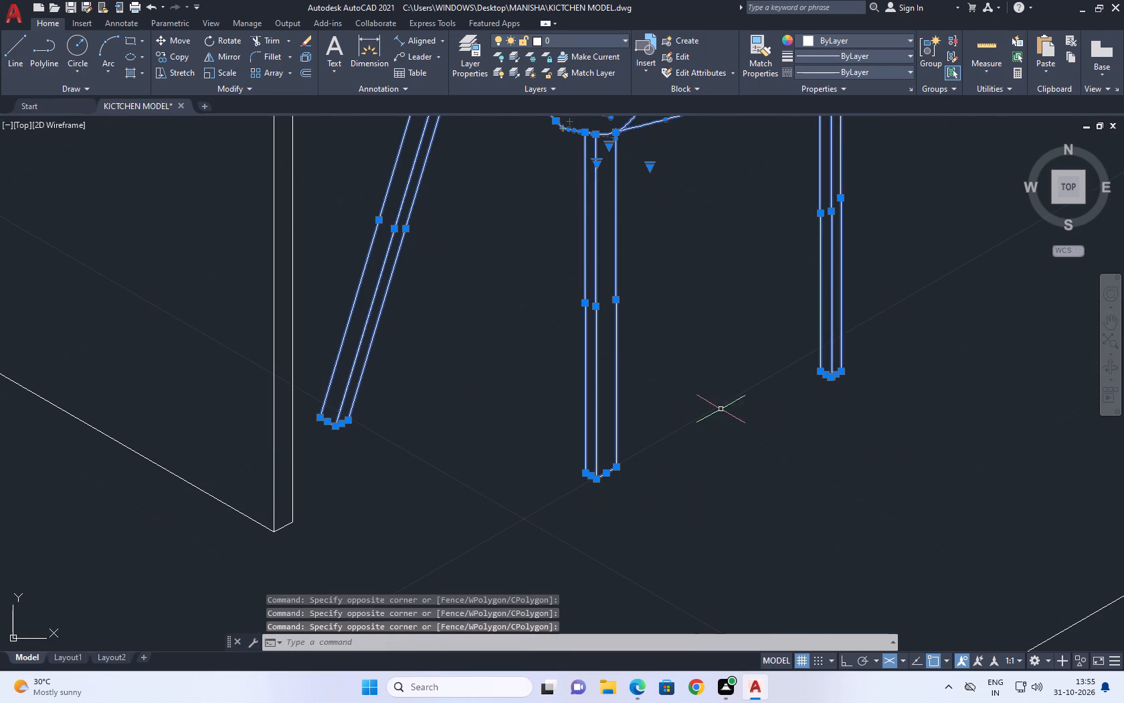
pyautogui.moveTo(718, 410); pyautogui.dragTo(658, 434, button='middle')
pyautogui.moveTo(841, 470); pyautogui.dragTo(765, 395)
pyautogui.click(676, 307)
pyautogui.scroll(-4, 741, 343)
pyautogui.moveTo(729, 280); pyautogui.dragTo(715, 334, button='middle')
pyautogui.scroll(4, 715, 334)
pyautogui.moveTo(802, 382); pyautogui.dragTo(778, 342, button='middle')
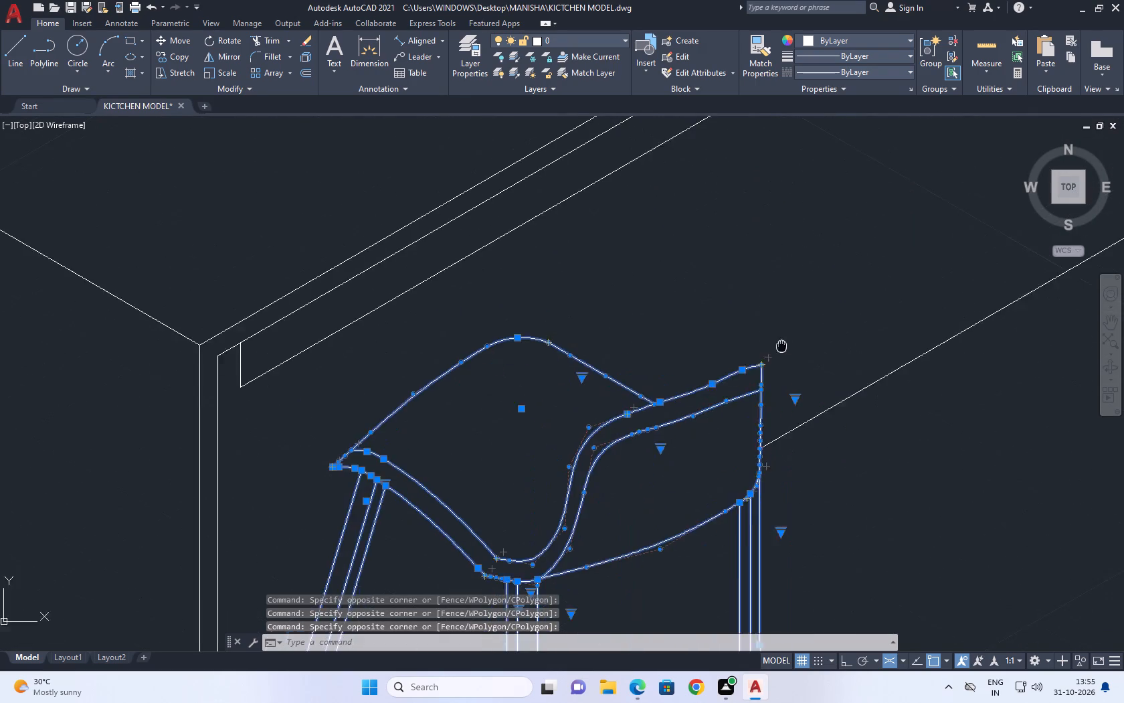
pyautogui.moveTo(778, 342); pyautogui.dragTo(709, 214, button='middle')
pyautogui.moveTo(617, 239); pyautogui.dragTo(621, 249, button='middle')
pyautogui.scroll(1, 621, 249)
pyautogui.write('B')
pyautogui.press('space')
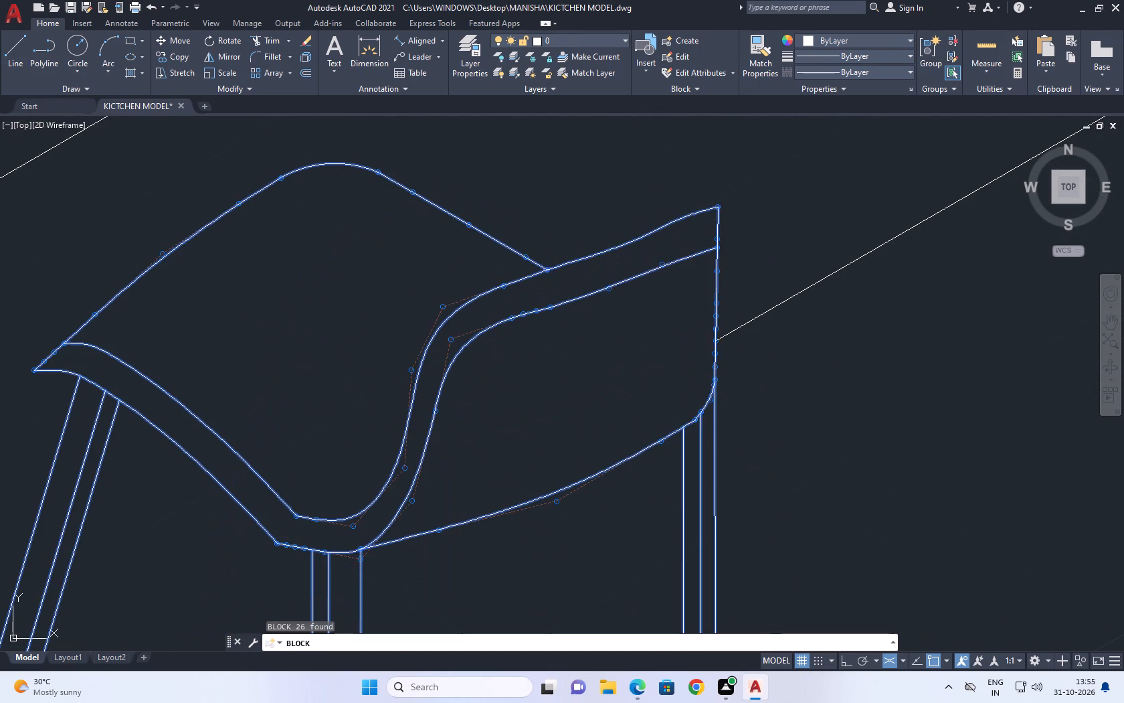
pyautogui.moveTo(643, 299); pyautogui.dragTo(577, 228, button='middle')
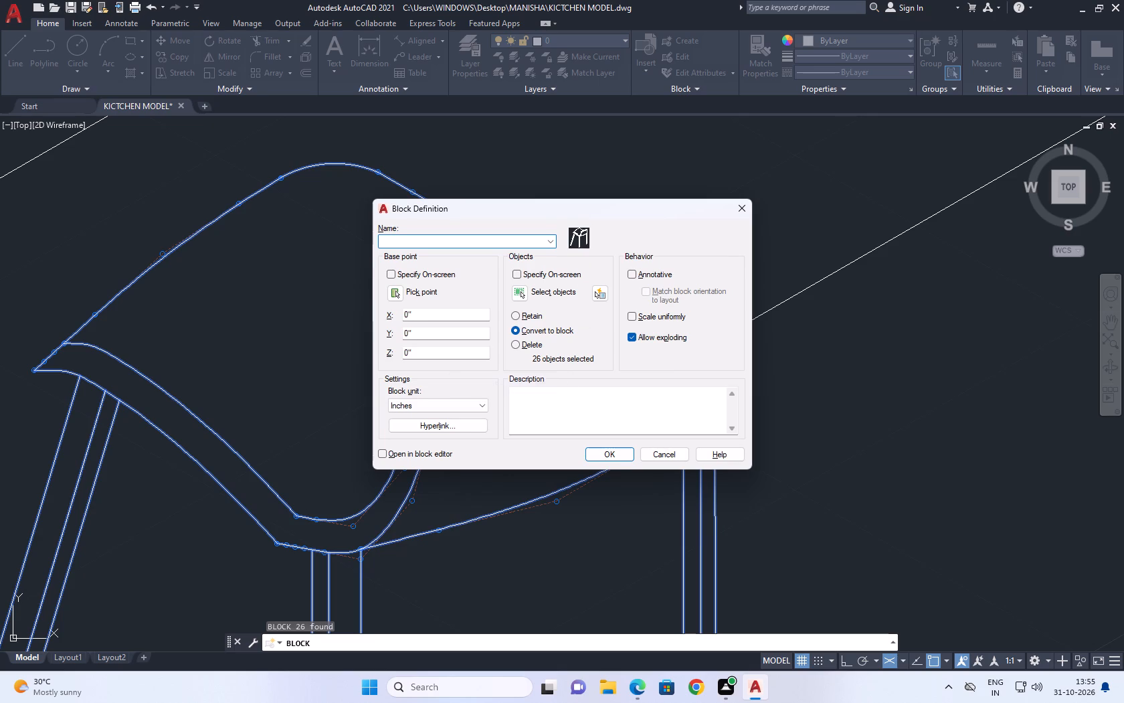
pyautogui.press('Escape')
# Draw a vertical line about 7" long straight down from the seat's lower curve, beside the middle front leg.
pyautogui.moveTo(446, 329); pyautogui.dragTo(519, 272, button='middle')
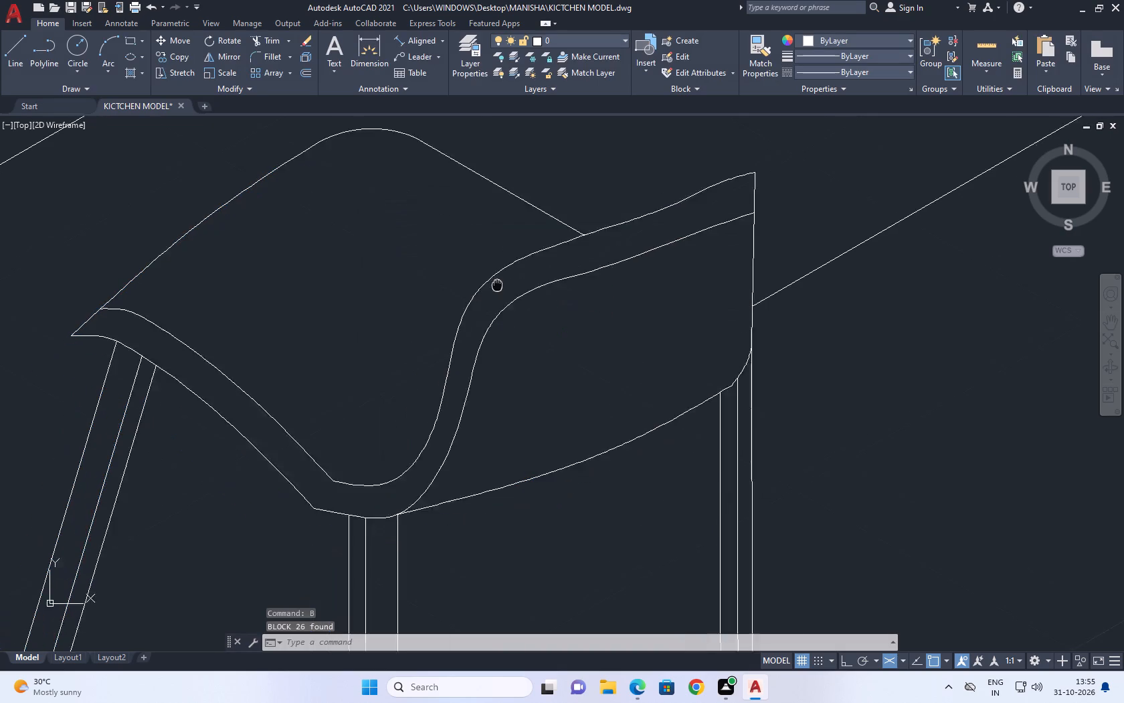
pyautogui.moveTo(519, 272); pyautogui.dragTo(610, 178, button='middle')
pyautogui.scroll(-1, 678, 387)
pyautogui.press('l')
pyautogui.press('space')
pyautogui.moveTo(624, 445); pyautogui.dragTo(683, 166, button='middle')
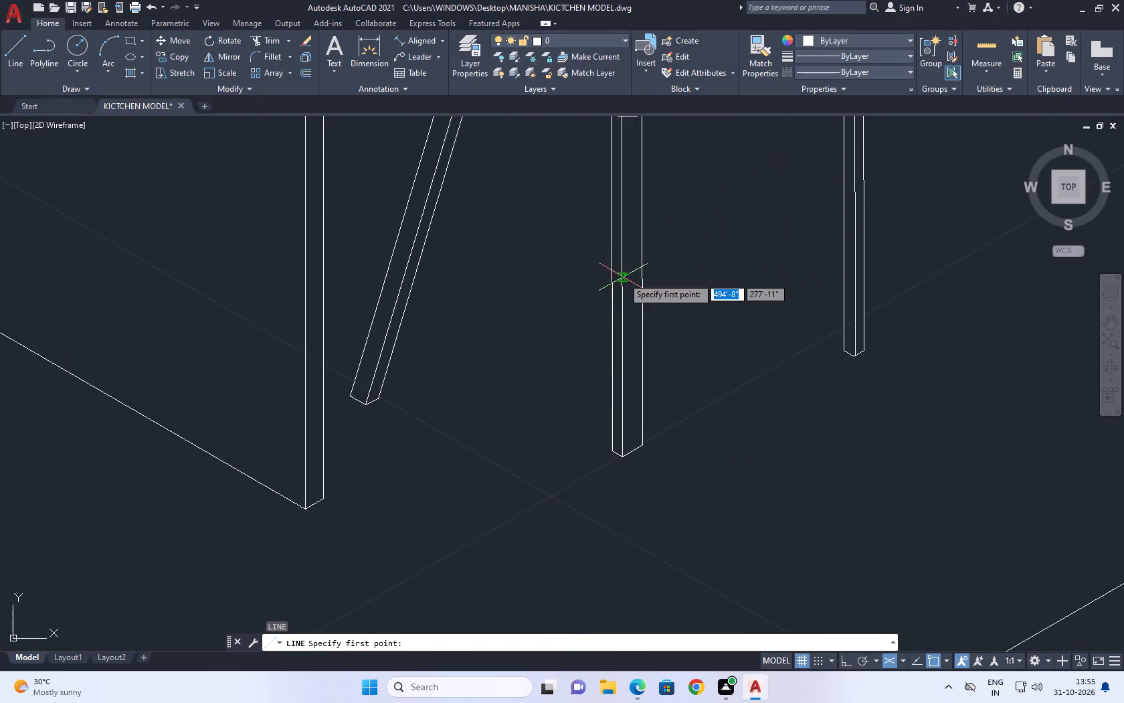
pyautogui.moveTo(628, 301); pyautogui.dragTo(646, 349, button='middle')
pyautogui.moveTo(715, 169); pyautogui.dragTo(732, 314, button='middle')
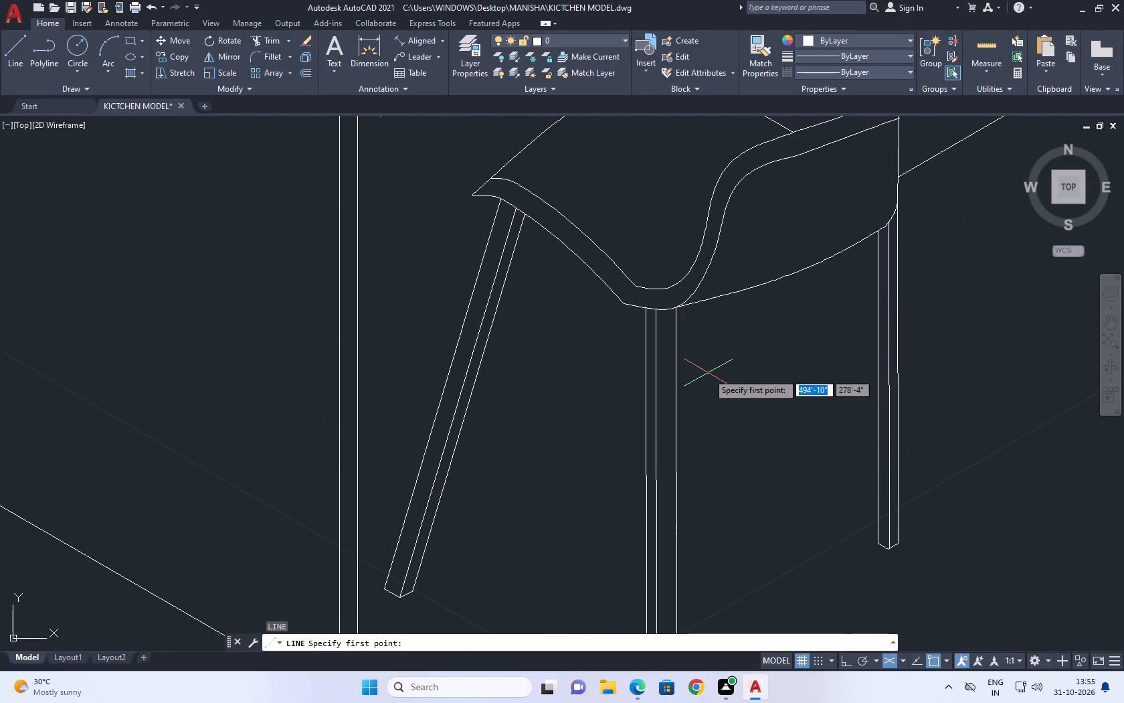
pyautogui.click(723, 293)
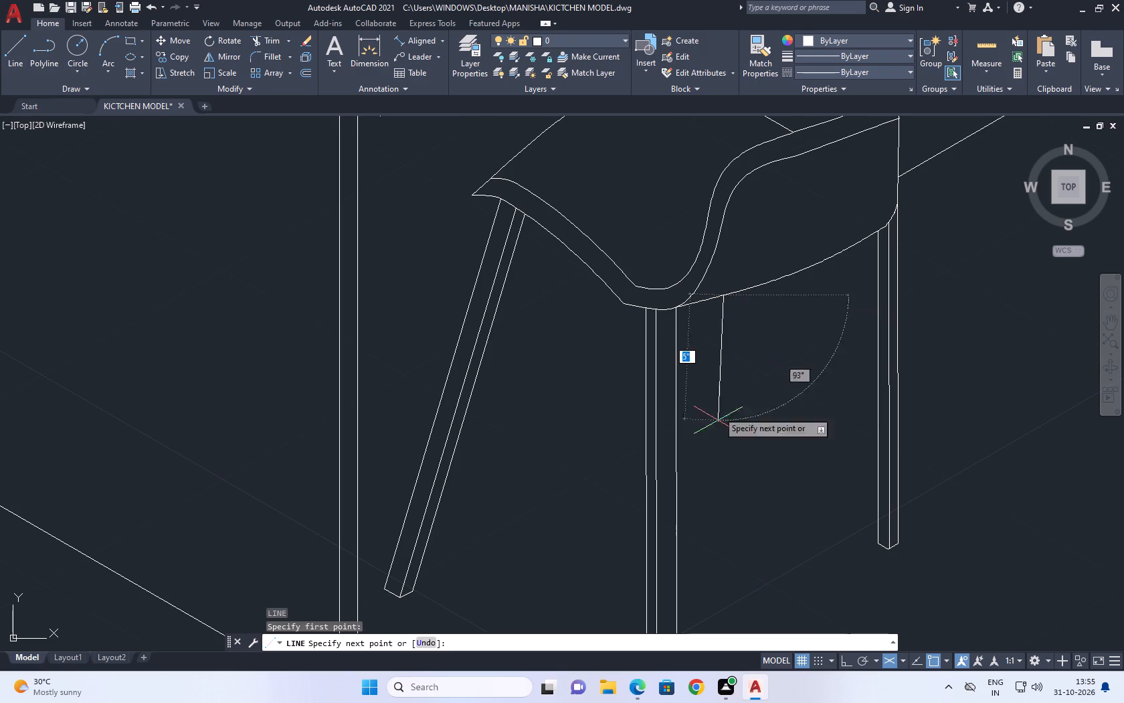
pyautogui.moveTo(719, 464); pyautogui.dragTo(720, 368, button='middle')
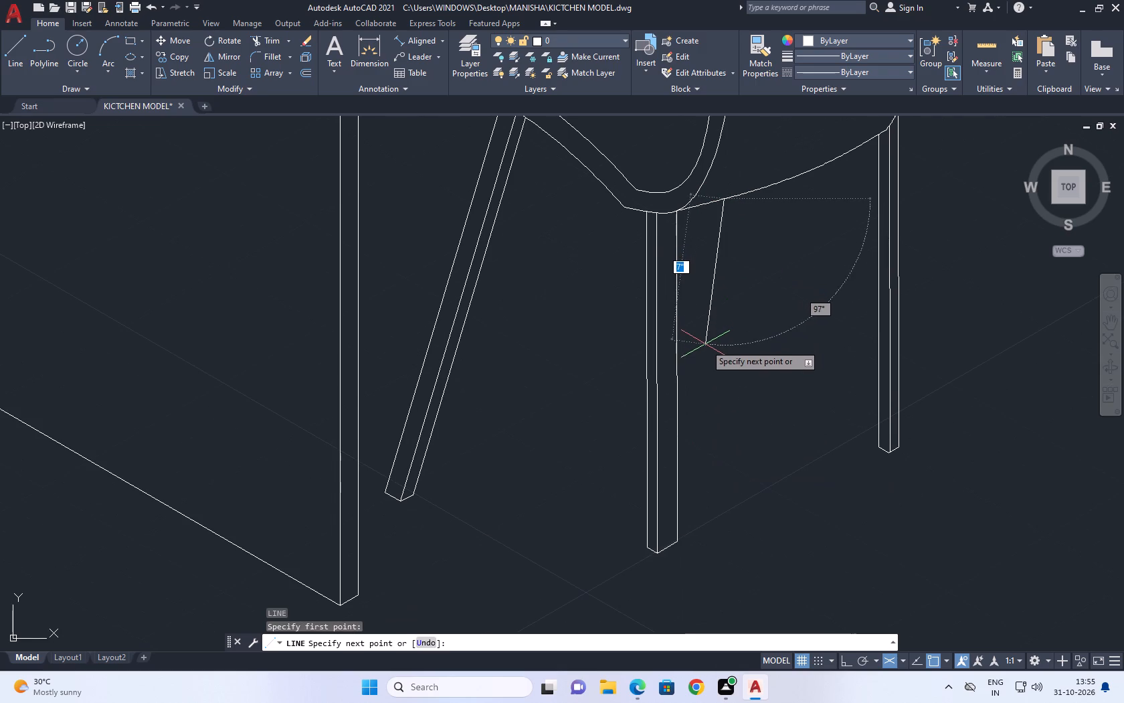
pyautogui.press('F8')
pyautogui.scroll(-2, 717, 351)
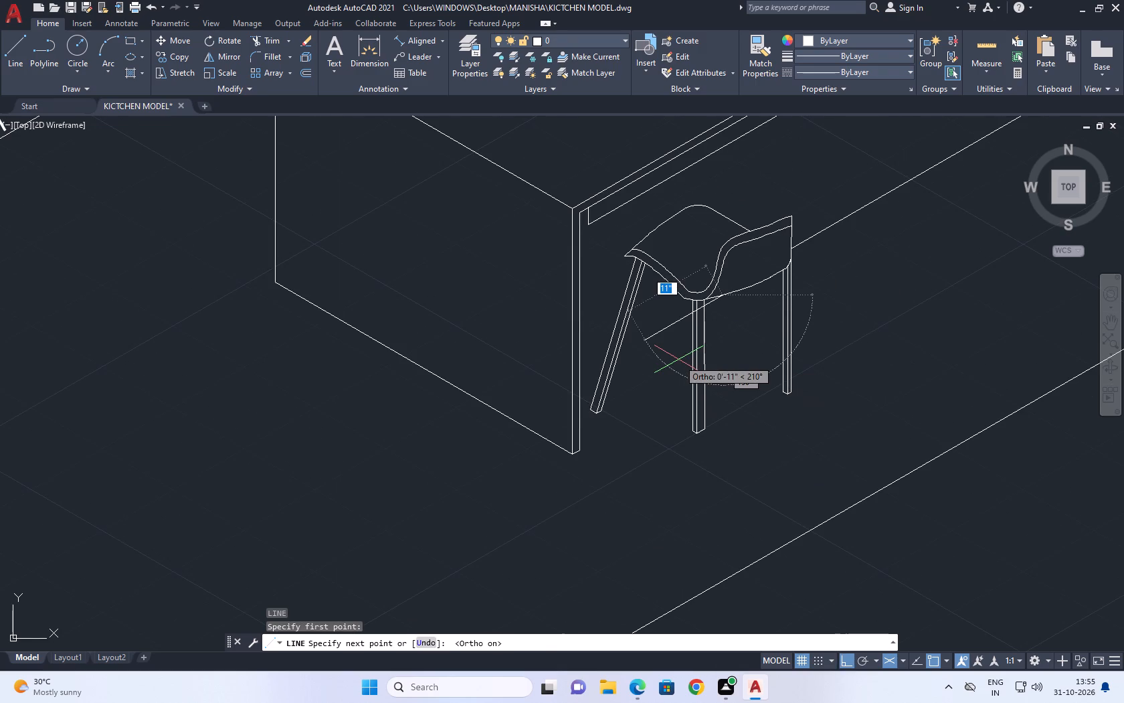
pyautogui.press('F5')
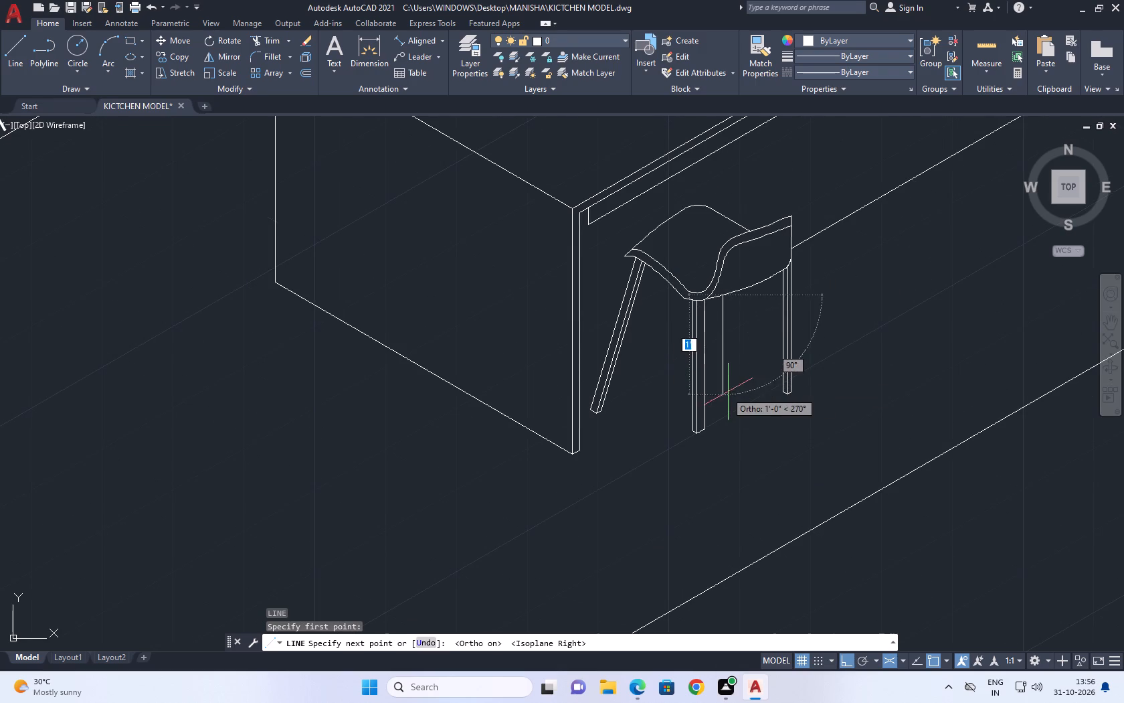
pyautogui.scroll(2, 720, 388)
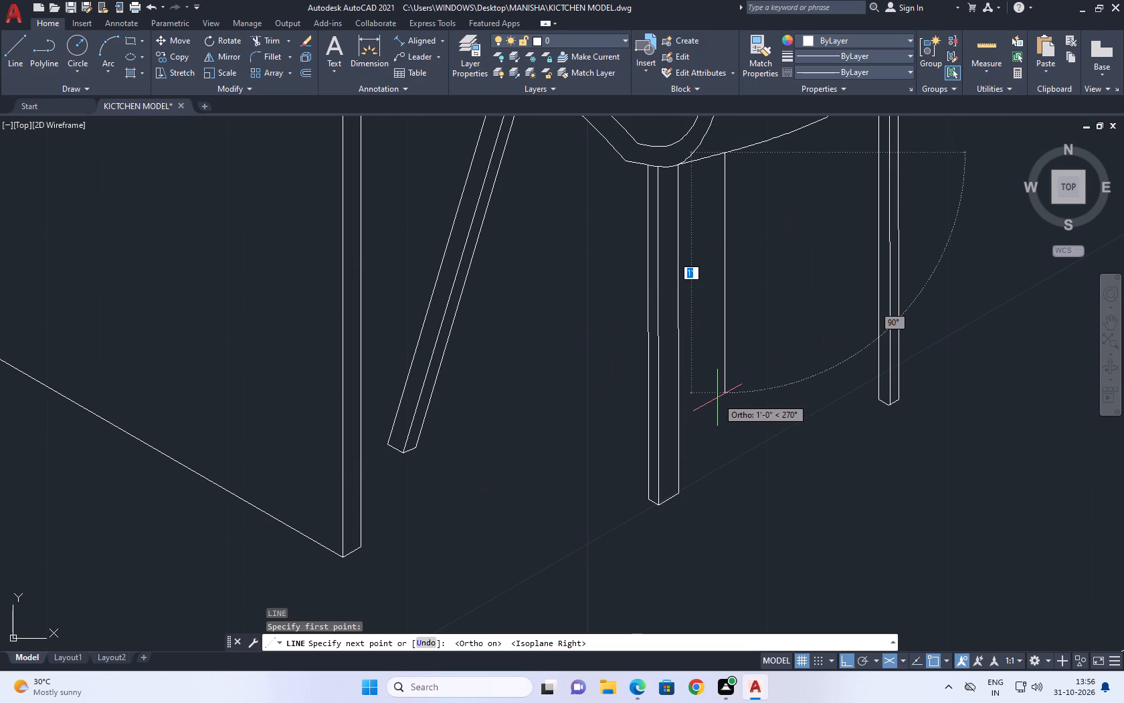
pyautogui.scroll(1, 729, 433)
pyautogui.moveTo(729, 433); pyautogui.dragTo(732, 338, button='middle')
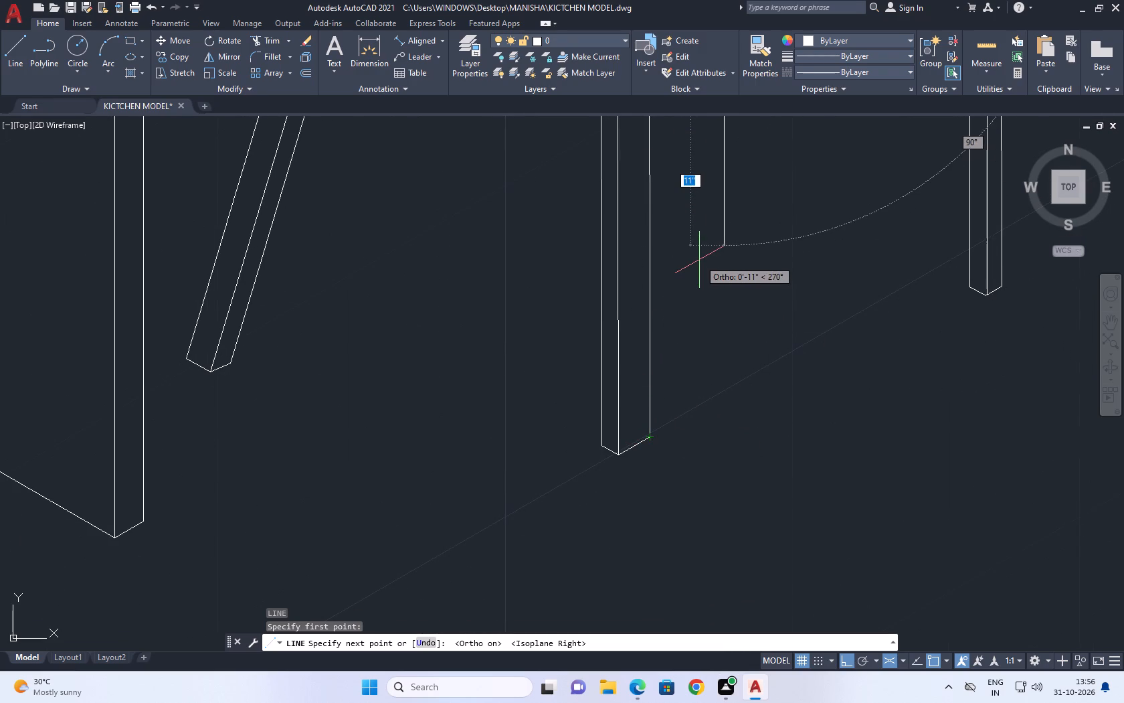
pyautogui.moveTo(686, 160); pyautogui.dragTo(699, 319, button='middle')
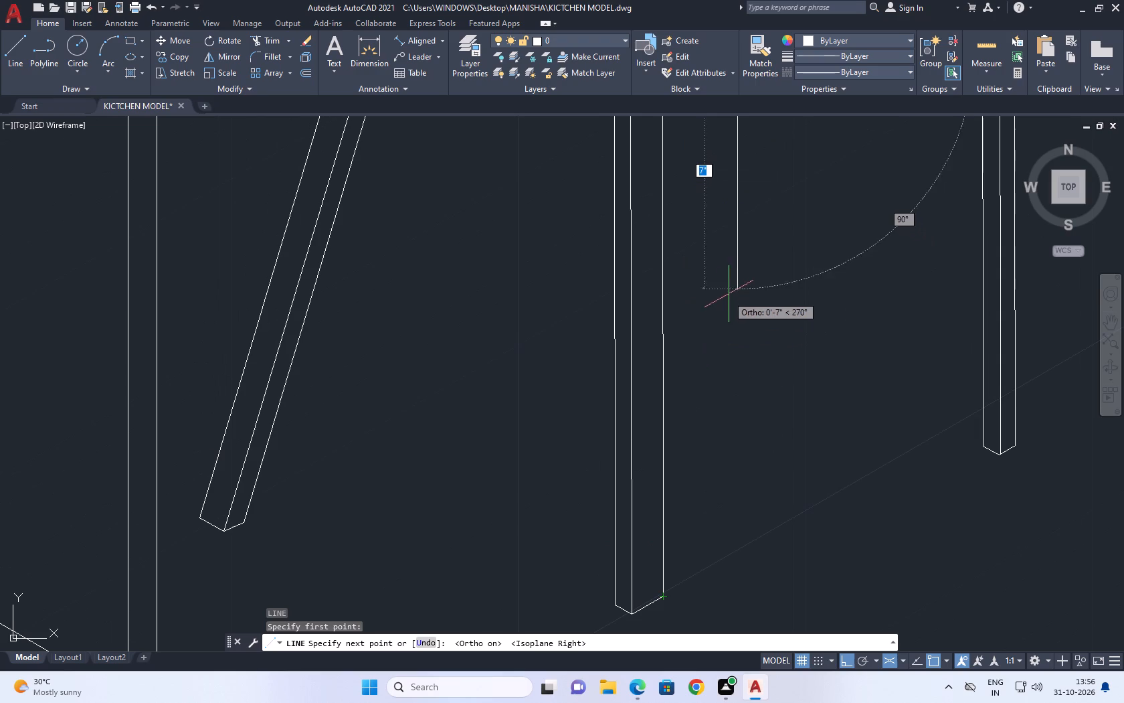
pyautogui.click(730, 303)
pyautogui.press('Escape')
pyautogui.scroll(-3, 721, 315)
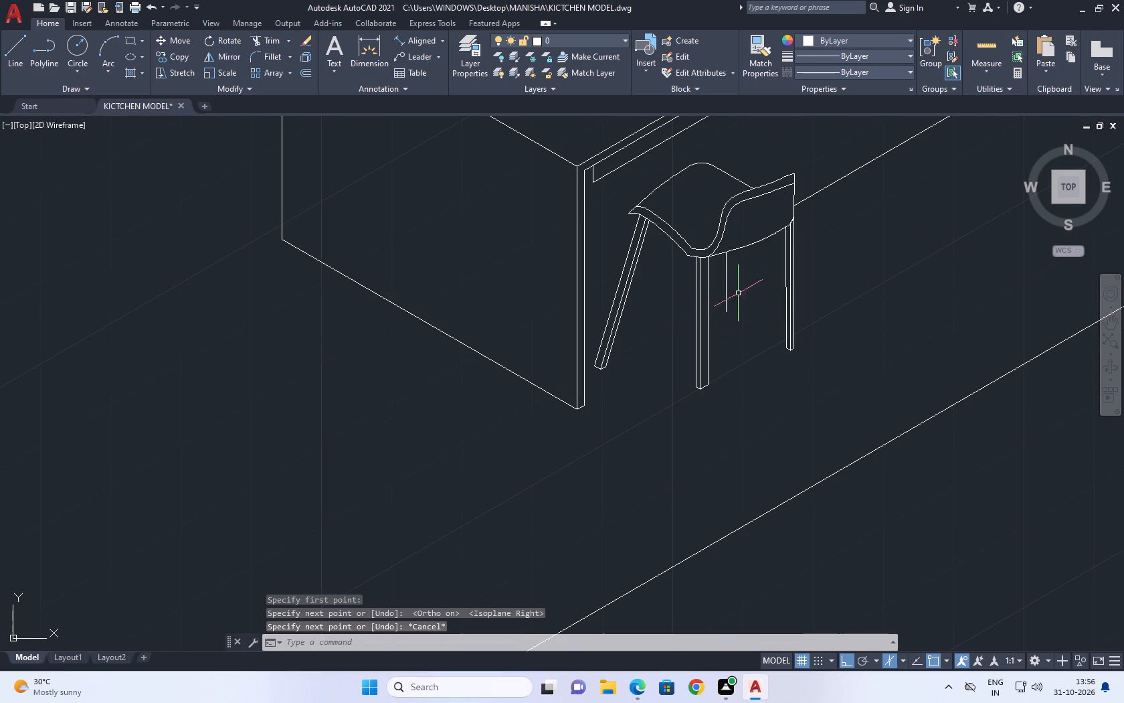
# Copy the new vertical line 1" toward the middle front leg along the seat's lower curve.
pyautogui.click(731, 279)
pyautogui.moveTo(730, 277); pyautogui.dragTo(723, 272)
pyautogui.click(729, 280)
pyautogui.click(719, 291)
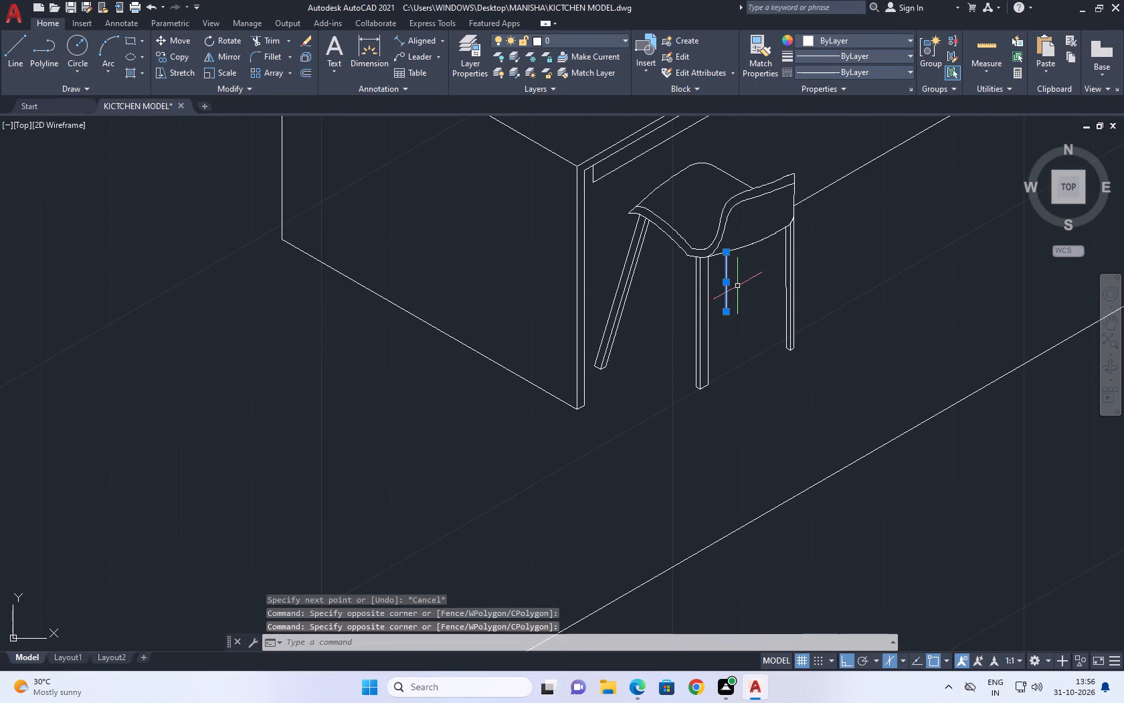
pyautogui.moveTo(741, 297); pyautogui.dragTo(749, 361, button='middle')
pyautogui.press('c')
pyautogui.press('o')
pyautogui.press('space')
pyautogui.scroll(3, 743, 327)
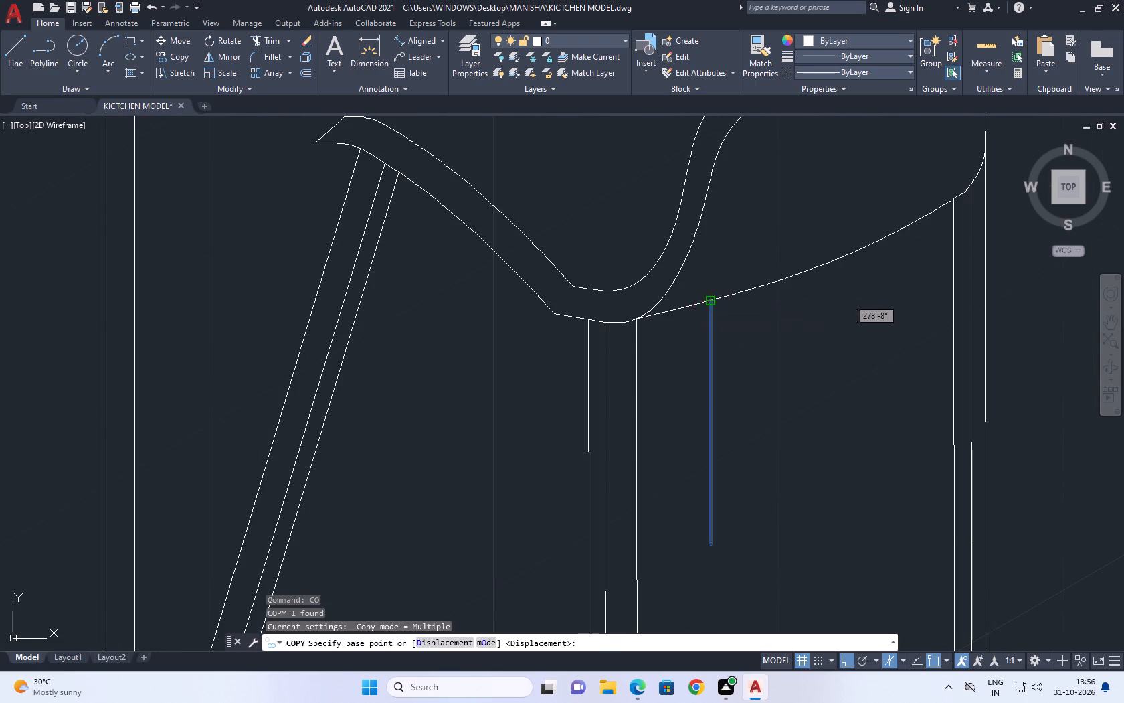
pyautogui.click(707, 299)
pyautogui.scroll(1, 681, 306)
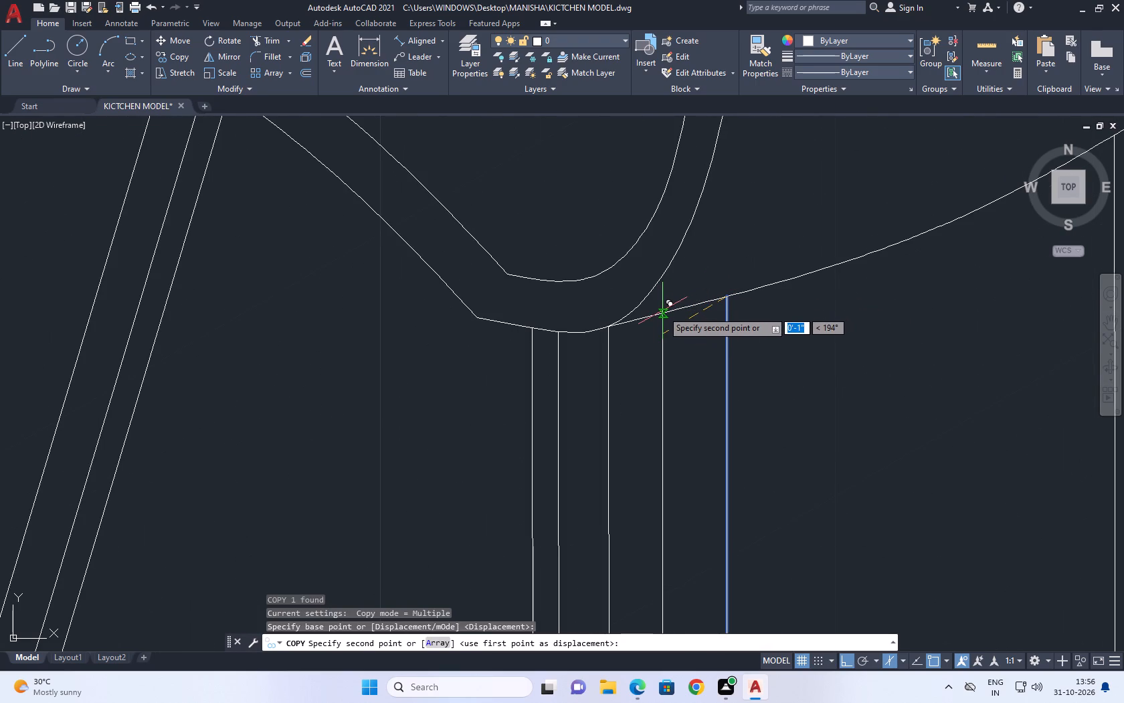
pyautogui.write('1')
pyautogui.press('space')
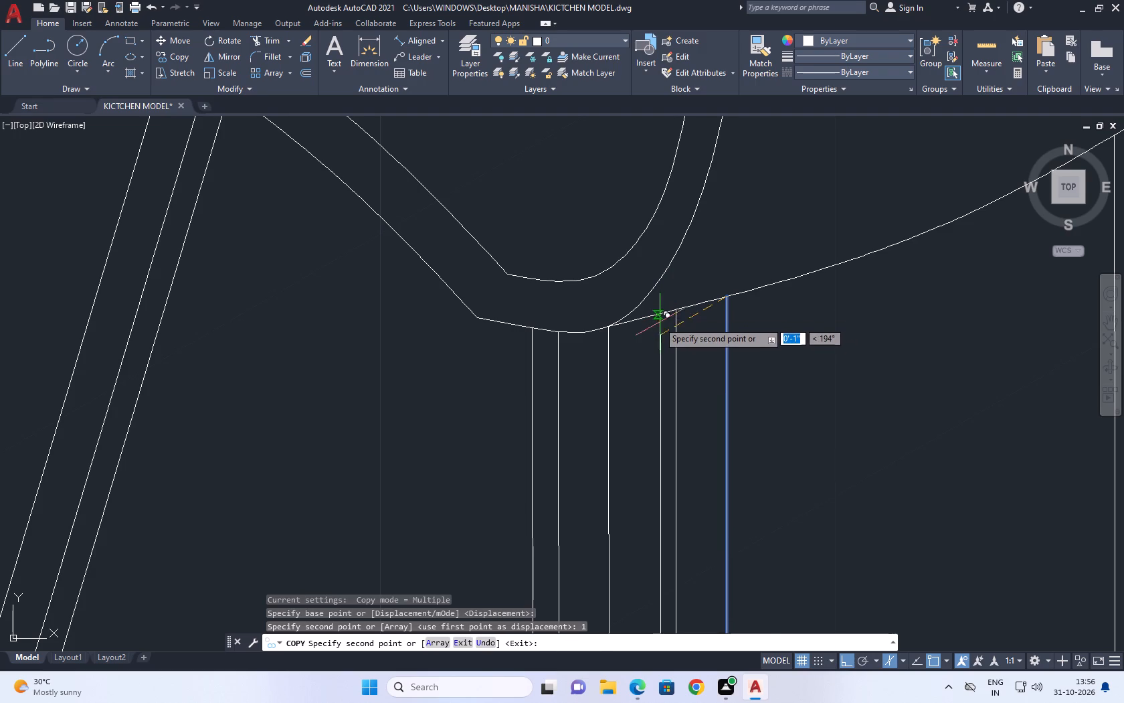
# Copy the vertical line 0.5" along the left isoplane axis, placing the copy between the two new leg lines.
pyautogui.scroll(3, 655, 319)
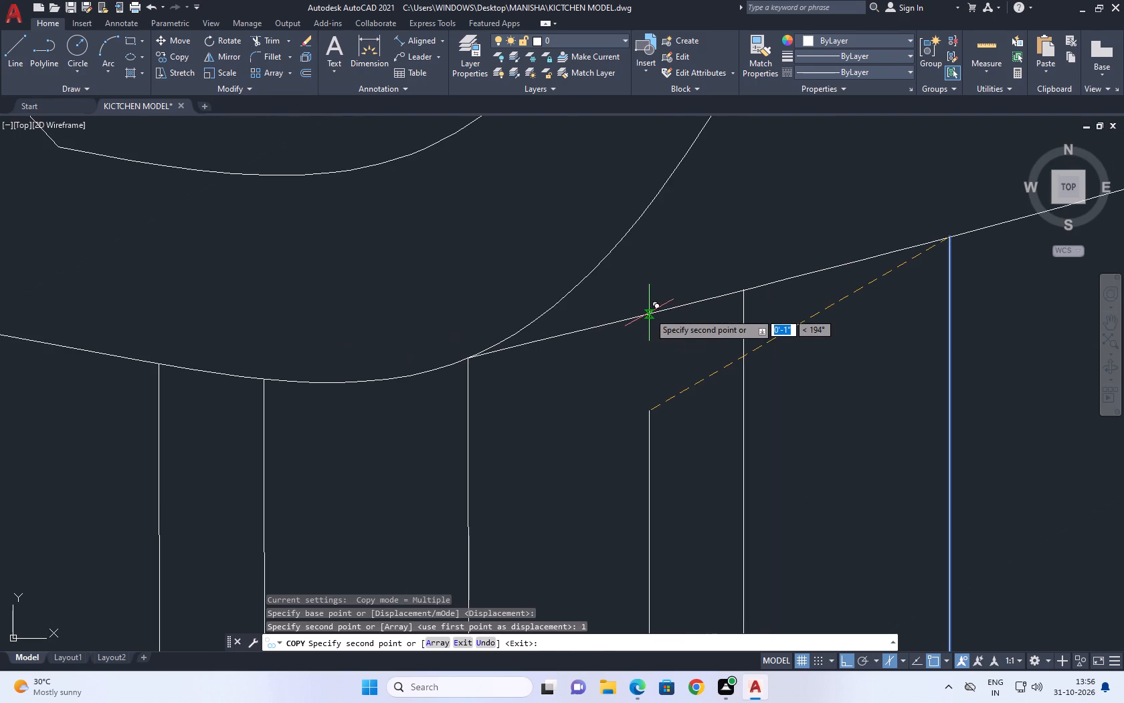
pyautogui.press('F8')
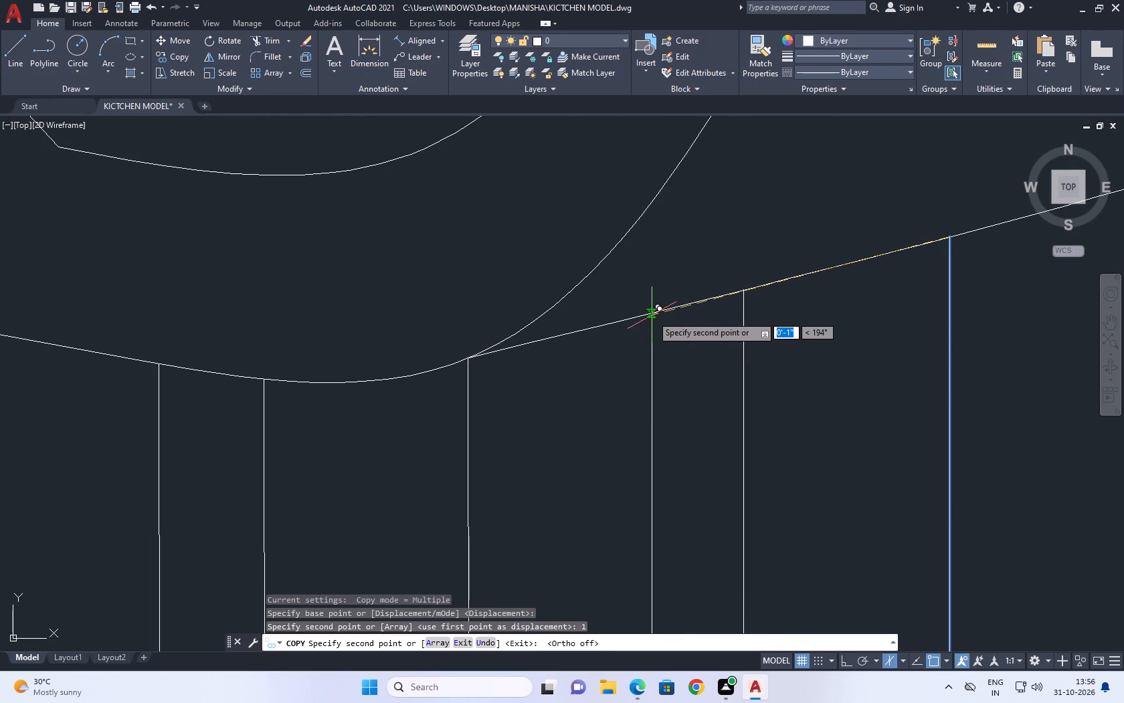
pyautogui.scroll(1, 647, 308)
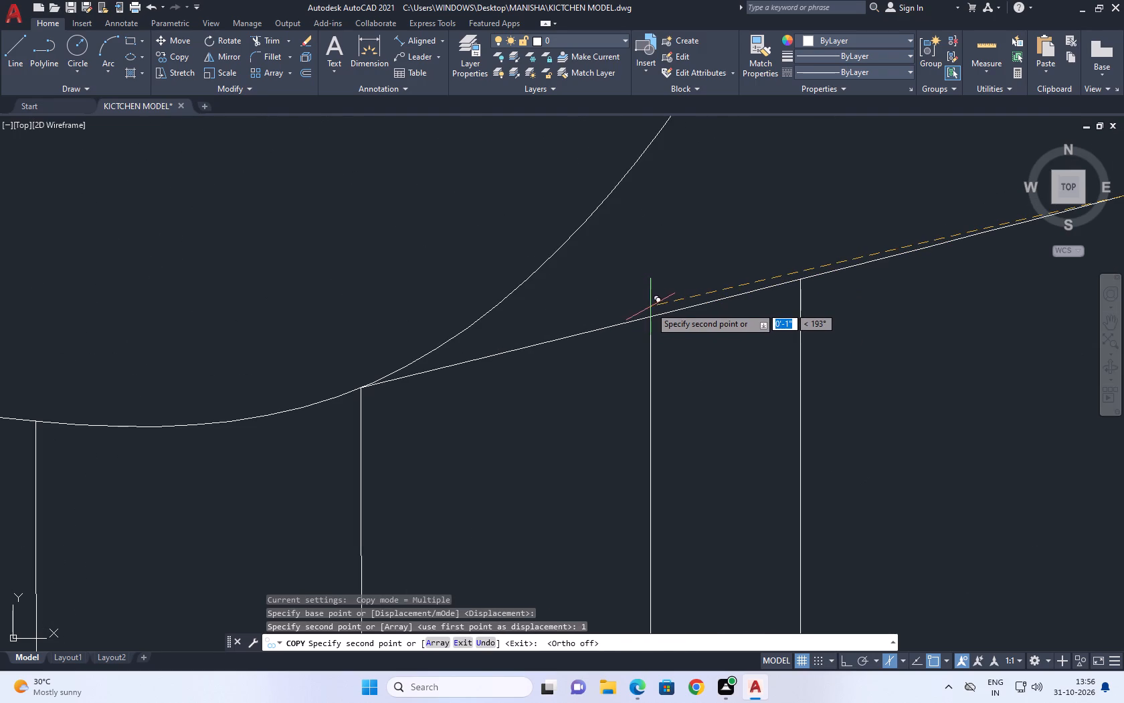
pyautogui.press('F5')
pyautogui.scroll(1, 650, 295)
pyautogui.press('F8')
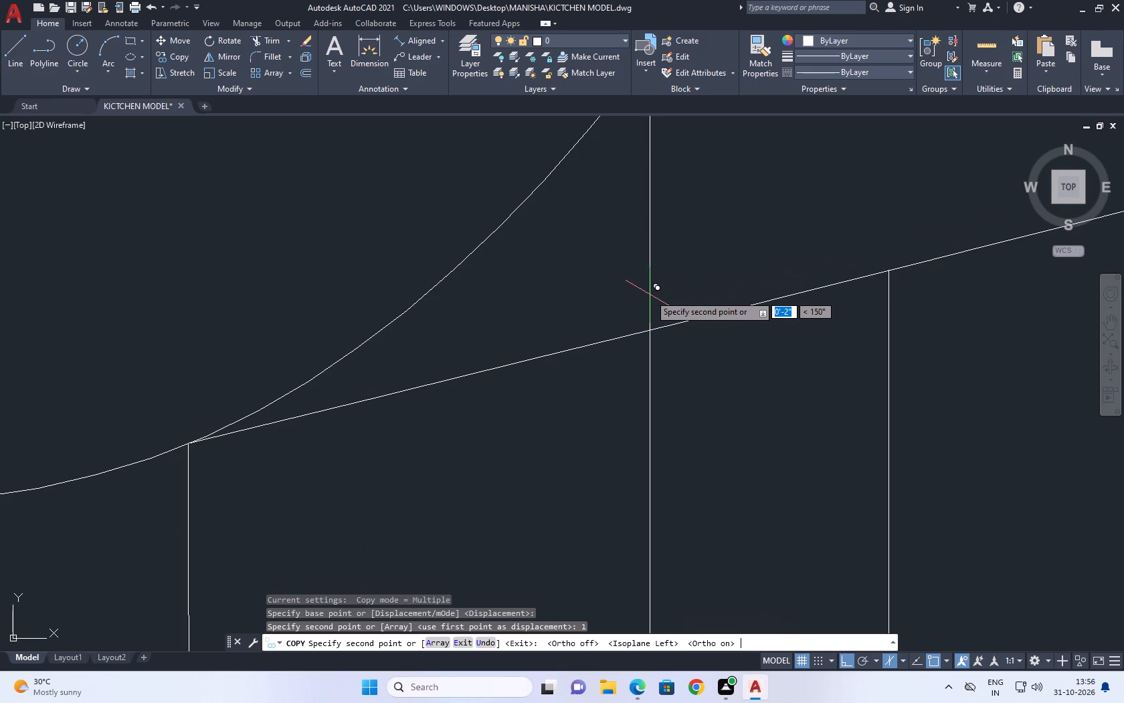
pyautogui.scroll(-4, 650, 297)
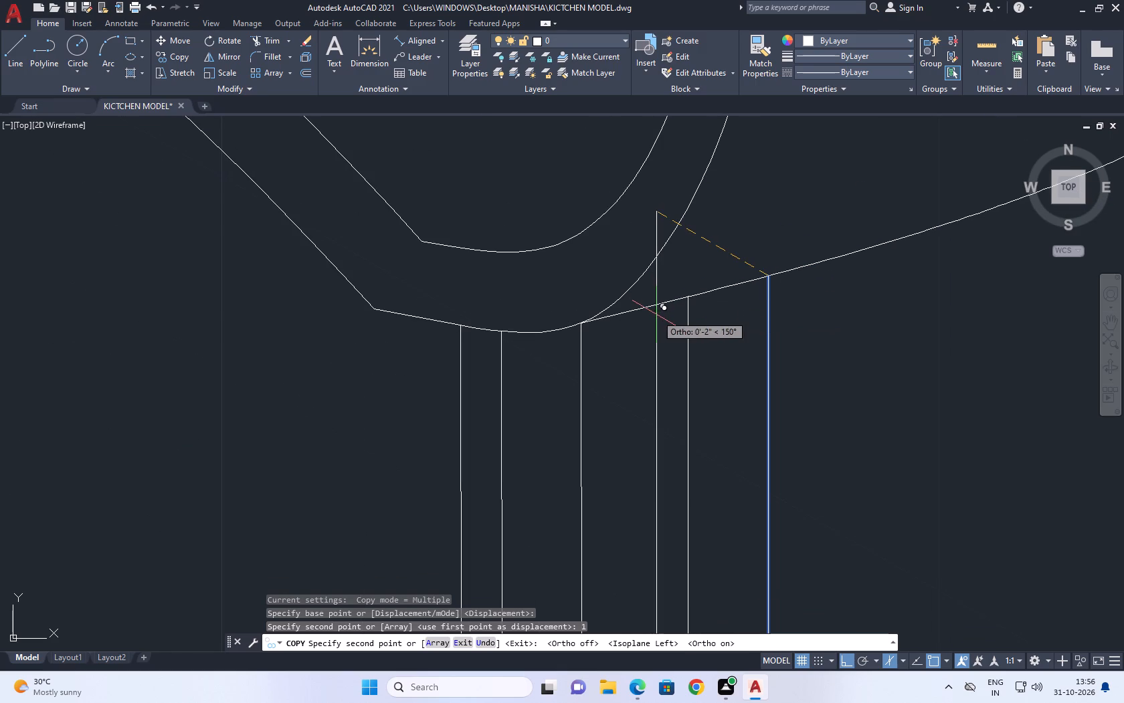
pyautogui.press('0')
pyautogui.press('.')
pyautogui.write('5')
pyautogui.press('space')
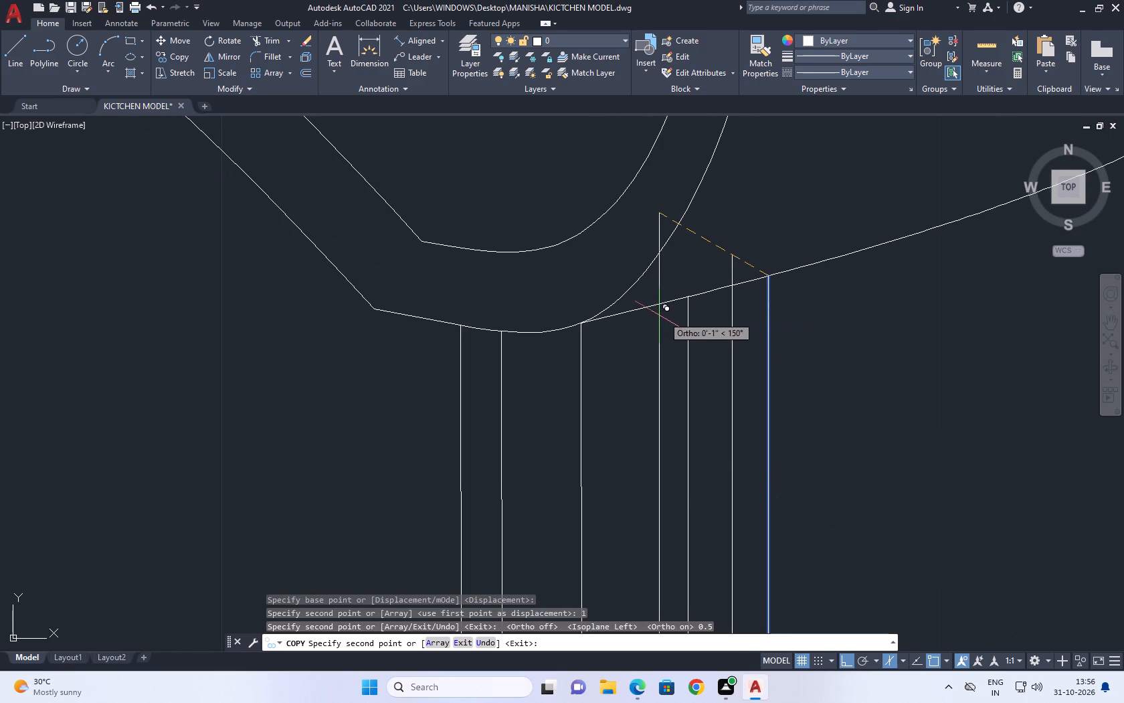
pyautogui.press('Escape')
pyautogui.click(741, 317)
pyautogui.click(719, 316)
pyautogui.scroll(-2, 735, 318)
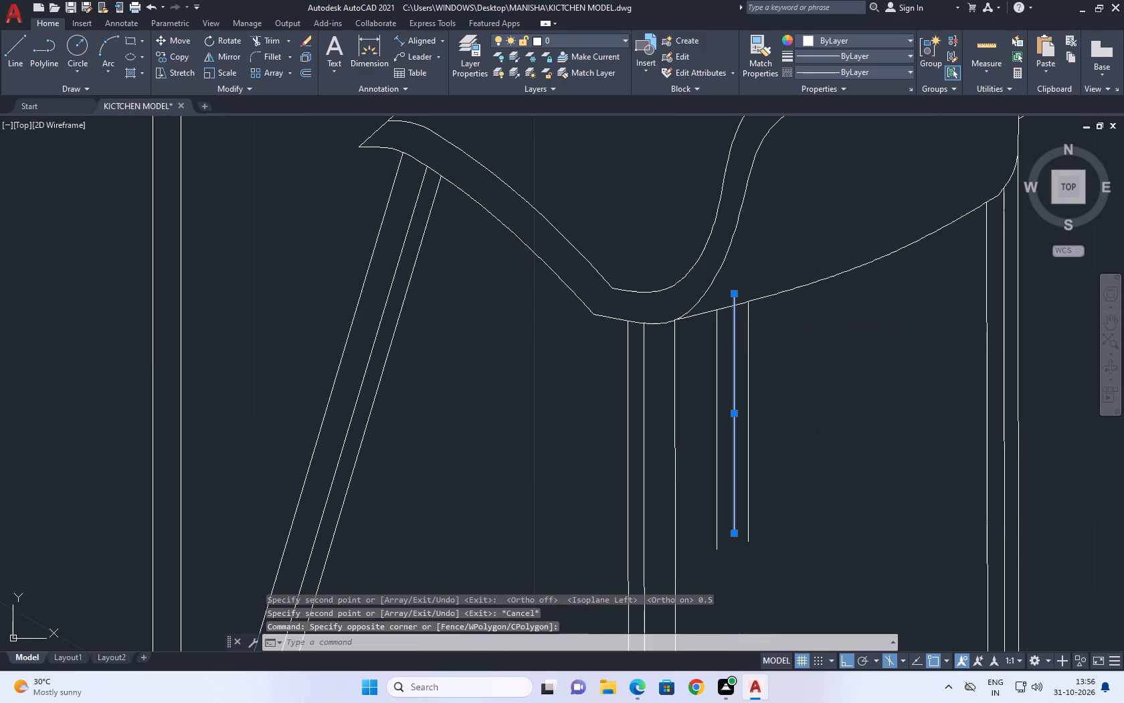
pyautogui.moveTo(785, 316); pyautogui.dragTo(774, 248, button='middle')
pyautogui.press('Escape')
# Draw two crossing isometric bottom edges from the lower ends of the new leg's outer vertical lines.
pyautogui.scroll(1, 733, 375)
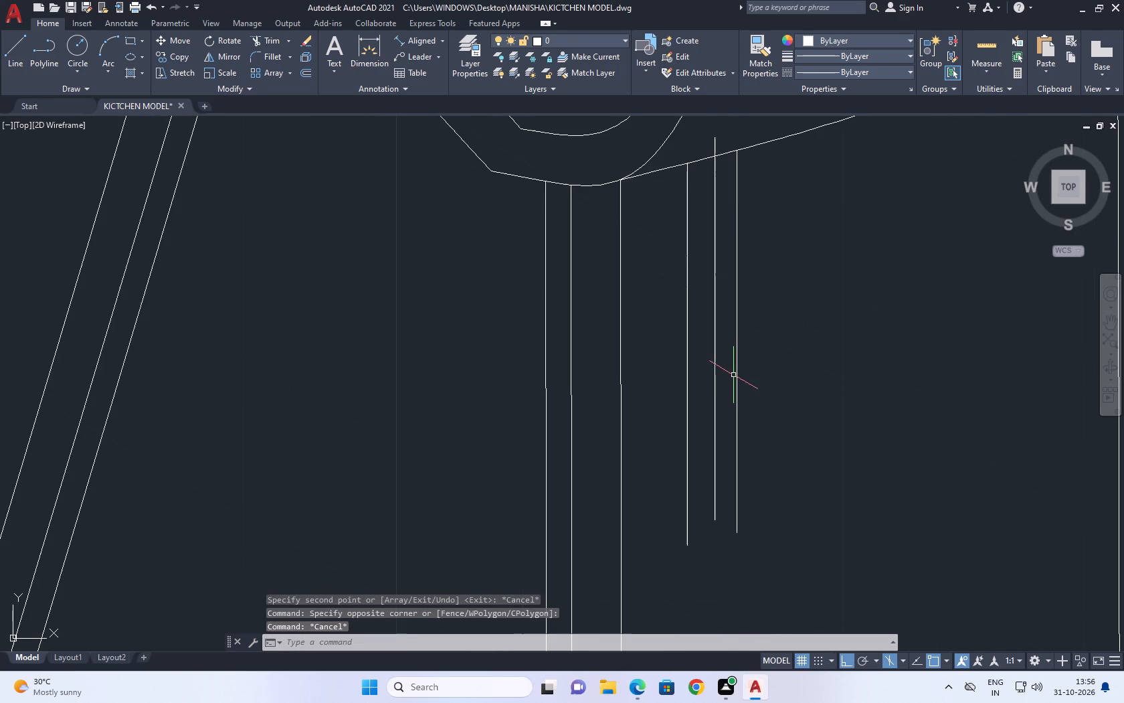
pyautogui.press('l')
pyautogui.press('space')
pyautogui.moveTo(712, 441); pyautogui.dragTo(709, 322, button='middle')
pyautogui.scroll(1, 709, 327)
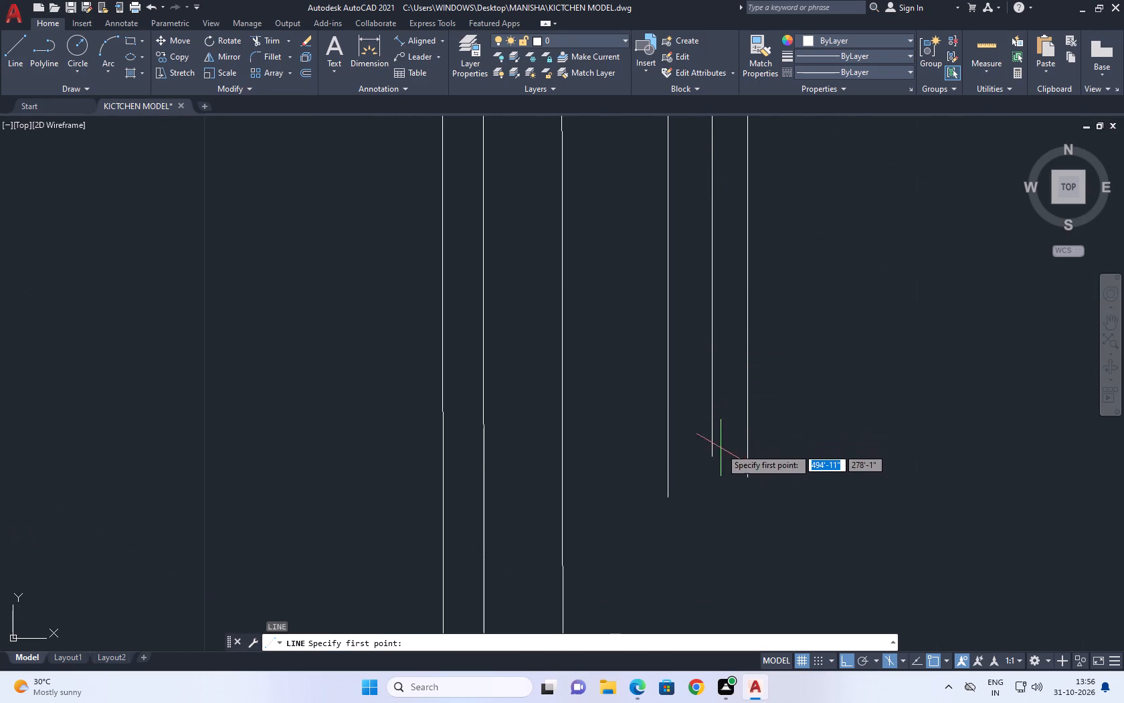
pyautogui.scroll(2, 691, 481)
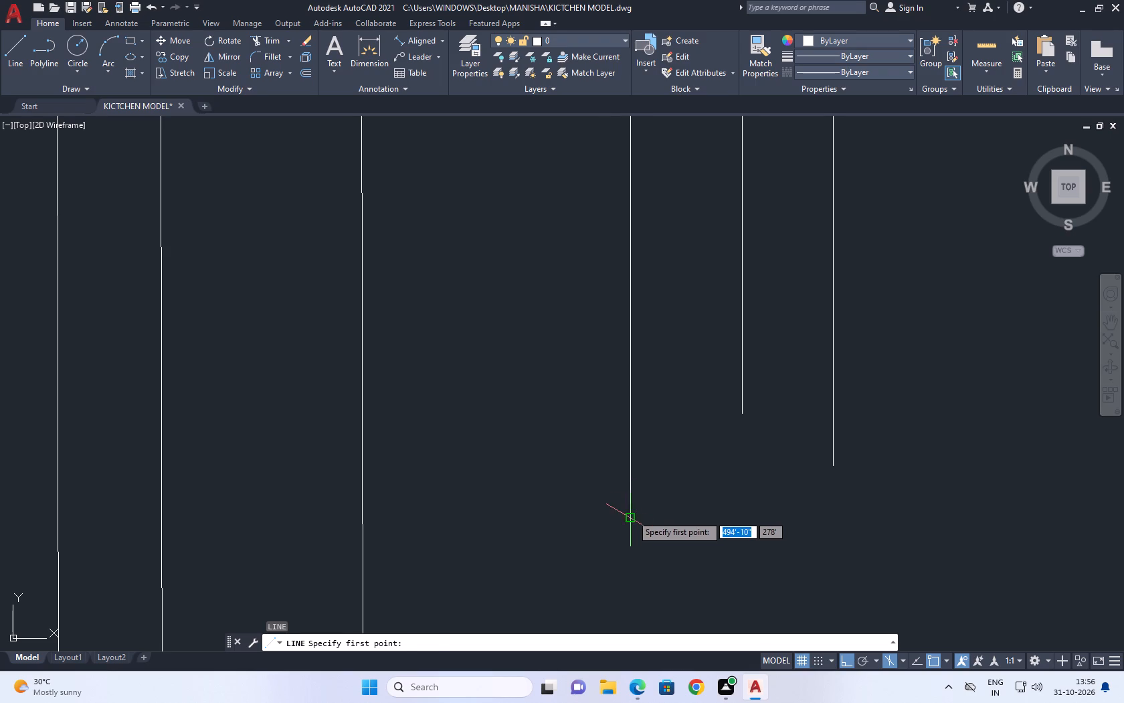
pyautogui.click(632, 515)
pyautogui.click(768, 547)
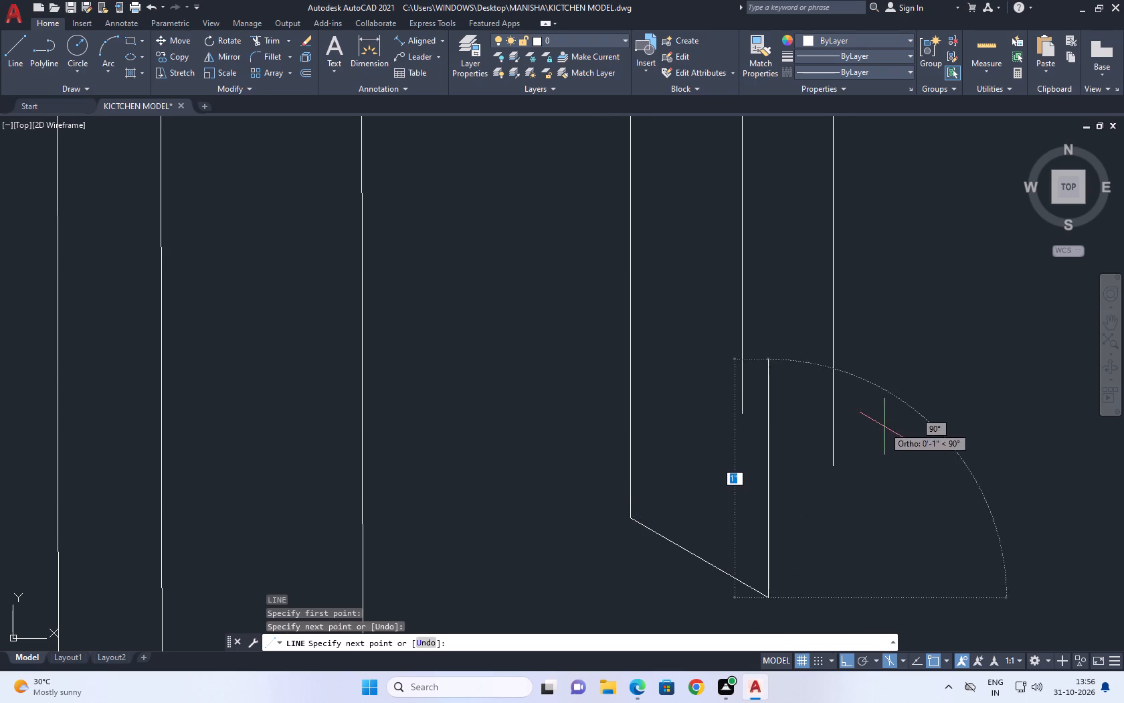
pyautogui.press('space')
pyautogui.moveTo(852, 458); pyautogui.dragTo(816, 342, button='middle')
pyautogui.press('space')
pyautogui.click(799, 352)
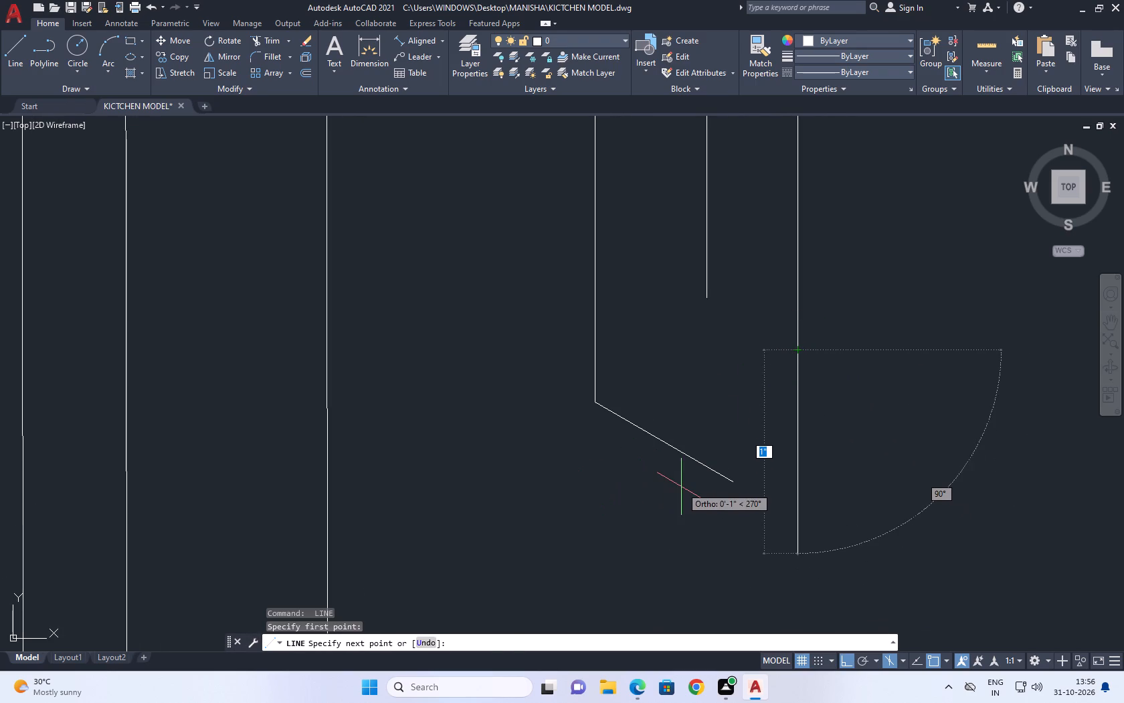
pyautogui.press('F5')
pyautogui.click(615, 480)
pyautogui.press('Escape')
pyautogui.scroll(-4, 734, 340)
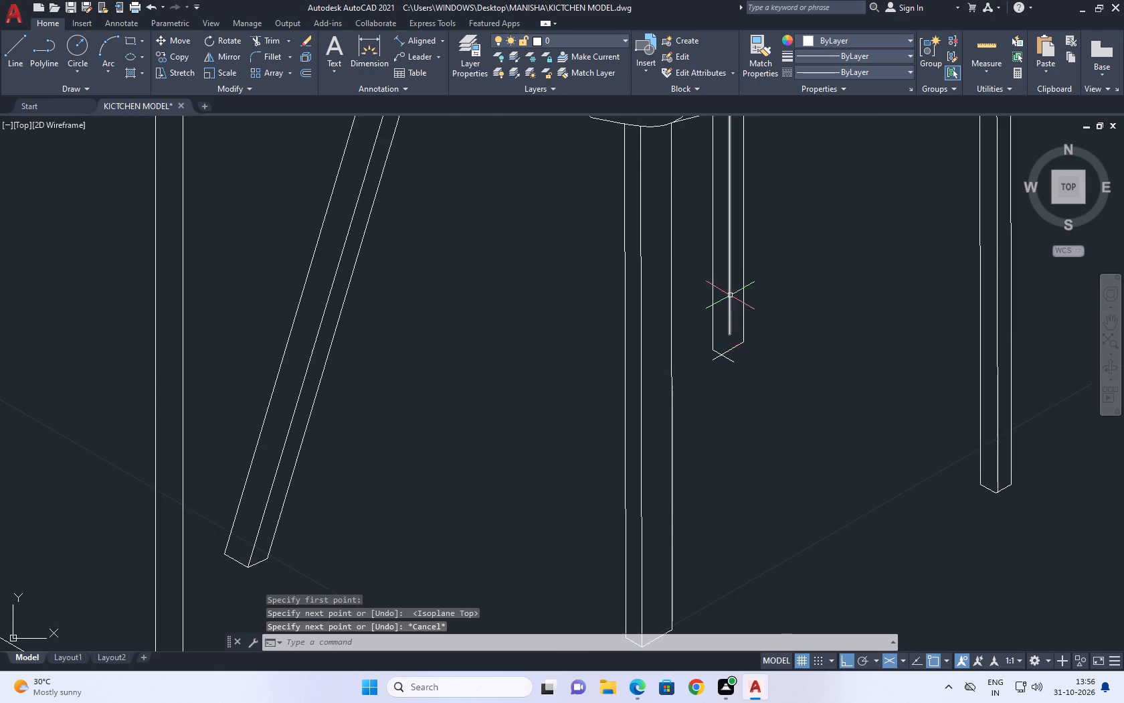
# Move the new leg's middle vertical line so its lower end meets the crossing of the bottom edges.
pyautogui.moveTo(730, 295); pyautogui.dragTo(743, 345, button='middle')
pyautogui.click(748, 380)
pyautogui.moveTo(737, 327); pyautogui.dragTo(743, 329)
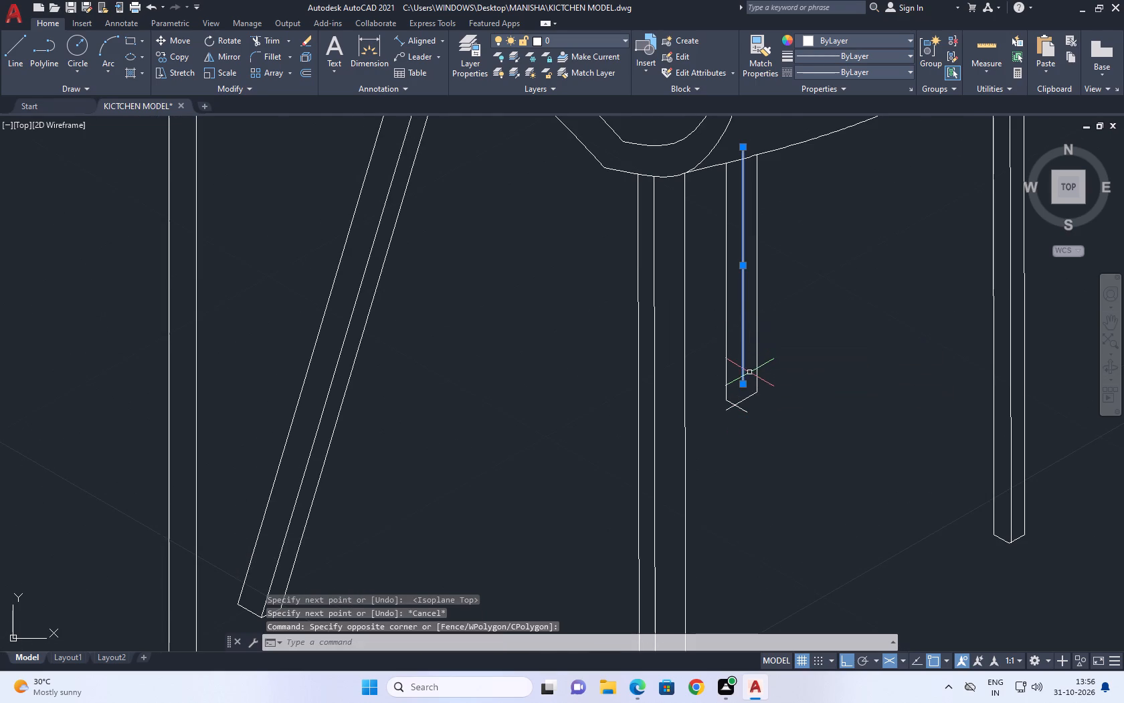
pyautogui.press('m')
pyautogui.press('space')
pyautogui.click(739, 380)
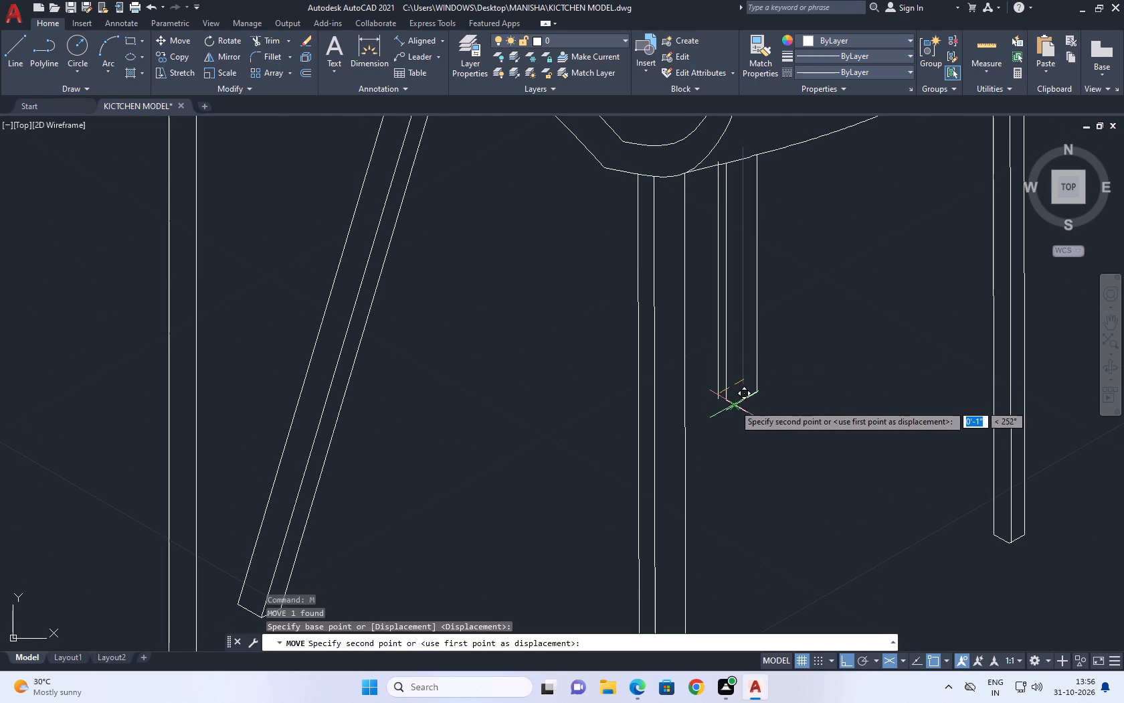
pyautogui.click(731, 406)
pyautogui.scroll(2, 743, 381)
pyautogui.moveTo(749, 394); pyautogui.dragTo(779, 406, button='middle')
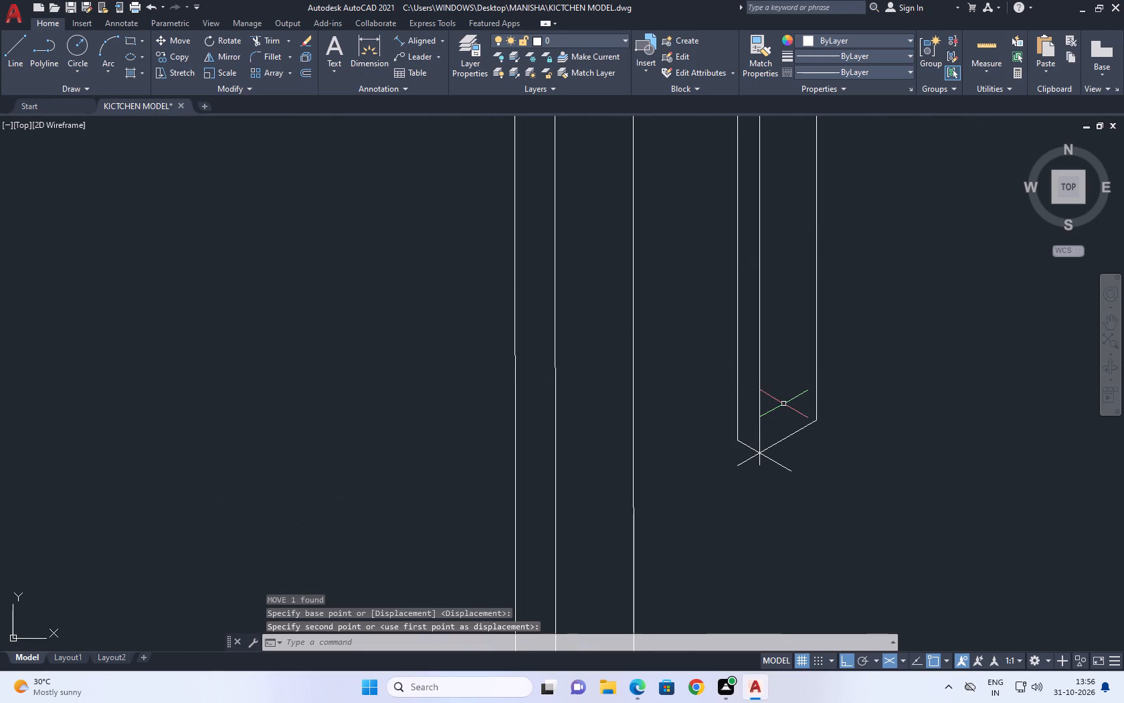
# Trim the line ends overshooting the new leg's bottom corner.
pyautogui.press('t')
pyautogui.press('r')
pyautogui.press('space')
pyautogui.click(802, 452)
pyautogui.click(734, 457)
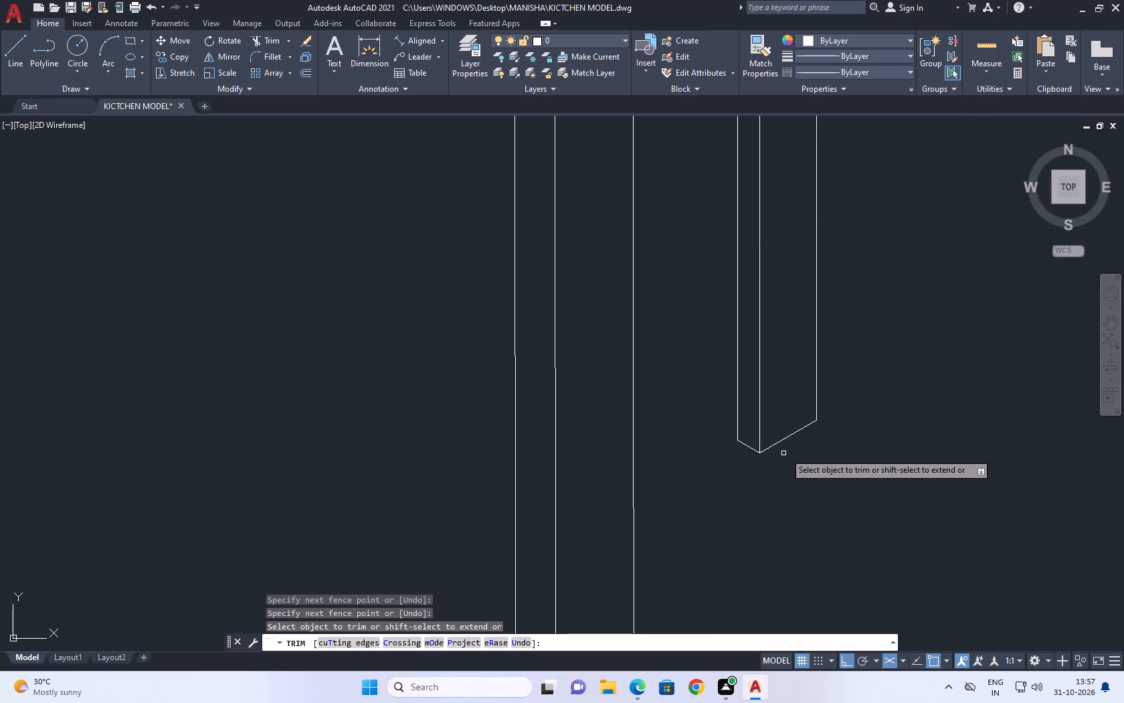
pyautogui.scroll(-3, 793, 426)
pyautogui.press('Escape')
# Extend the new leg's middle vertical line up to the seat's lower curve.
pyautogui.scroll(1, 788, 282)
pyautogui.click(781, 301)
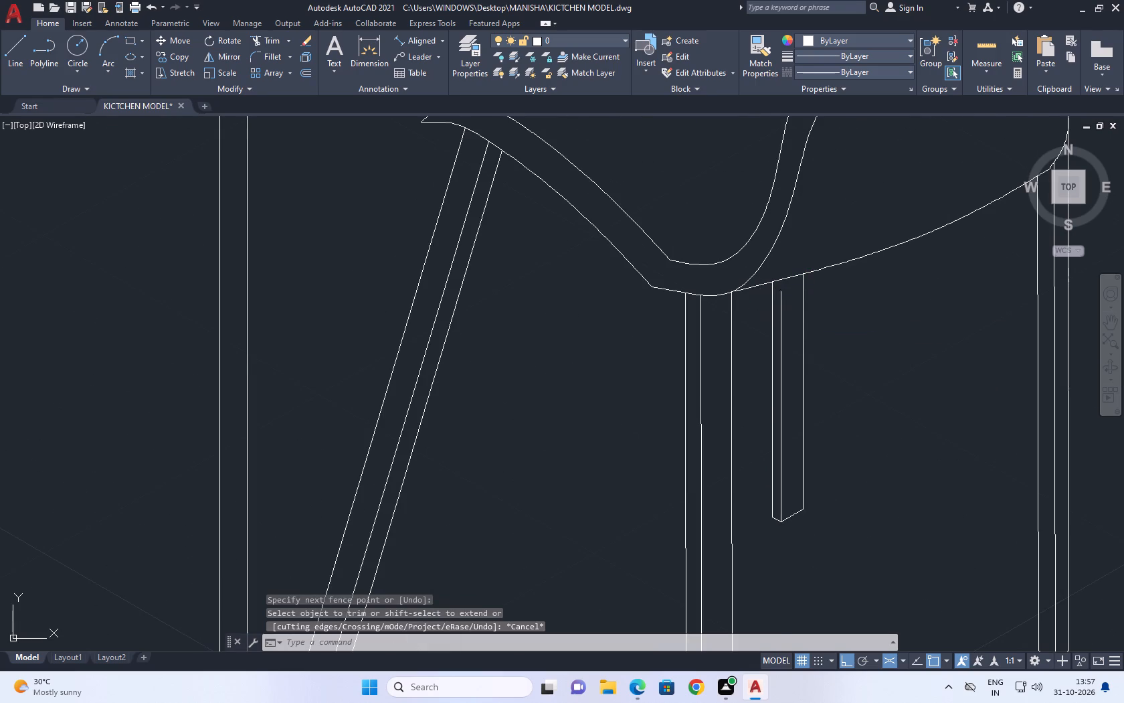
pyautogui.scroll(2, 781, 293)
pyautogui.click(780, 290)
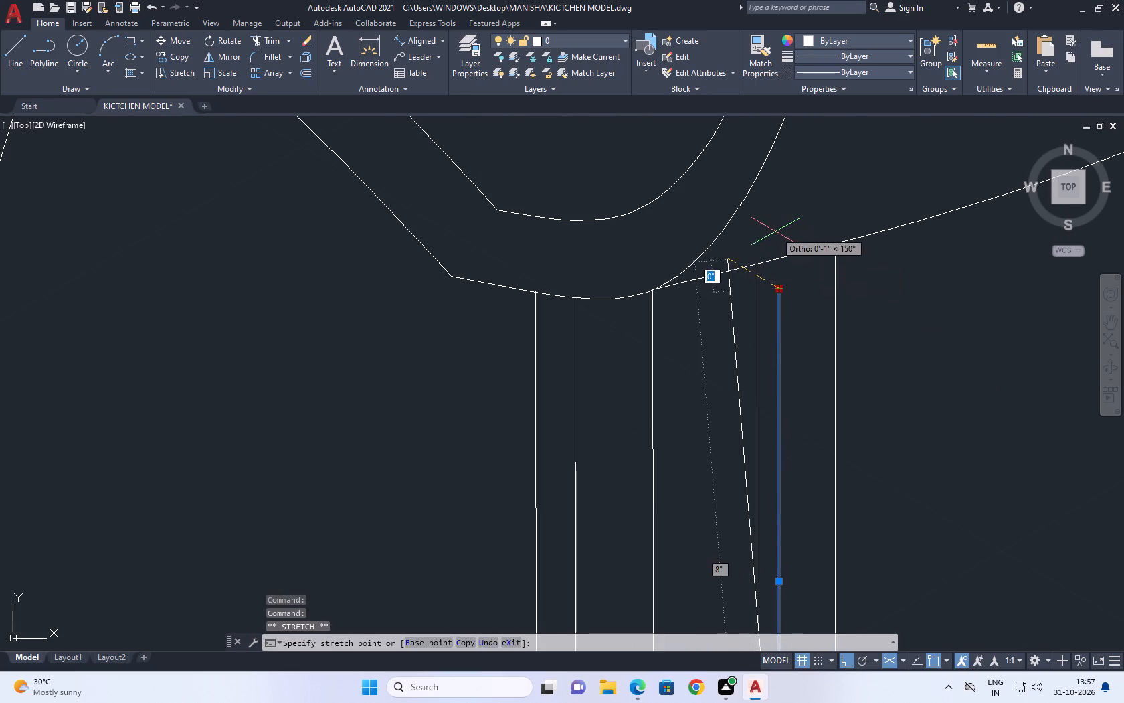
pyautogui.press('Escape')
pyautogui.press('Escape')
pyautogui.press('e')
pyautogui.press('x')
pyautogui.press('space')
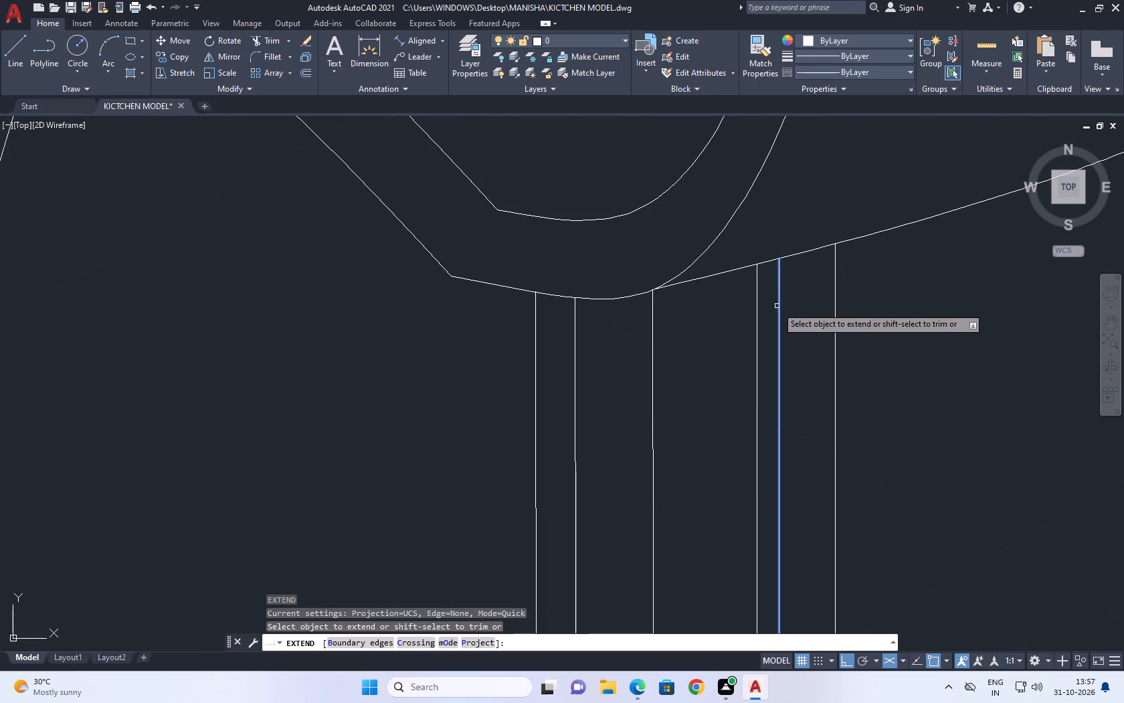
pyautogui.click(777, 309)
pyautogui.scroll(-2, 786, 278)
pyautogui.press('Escape')
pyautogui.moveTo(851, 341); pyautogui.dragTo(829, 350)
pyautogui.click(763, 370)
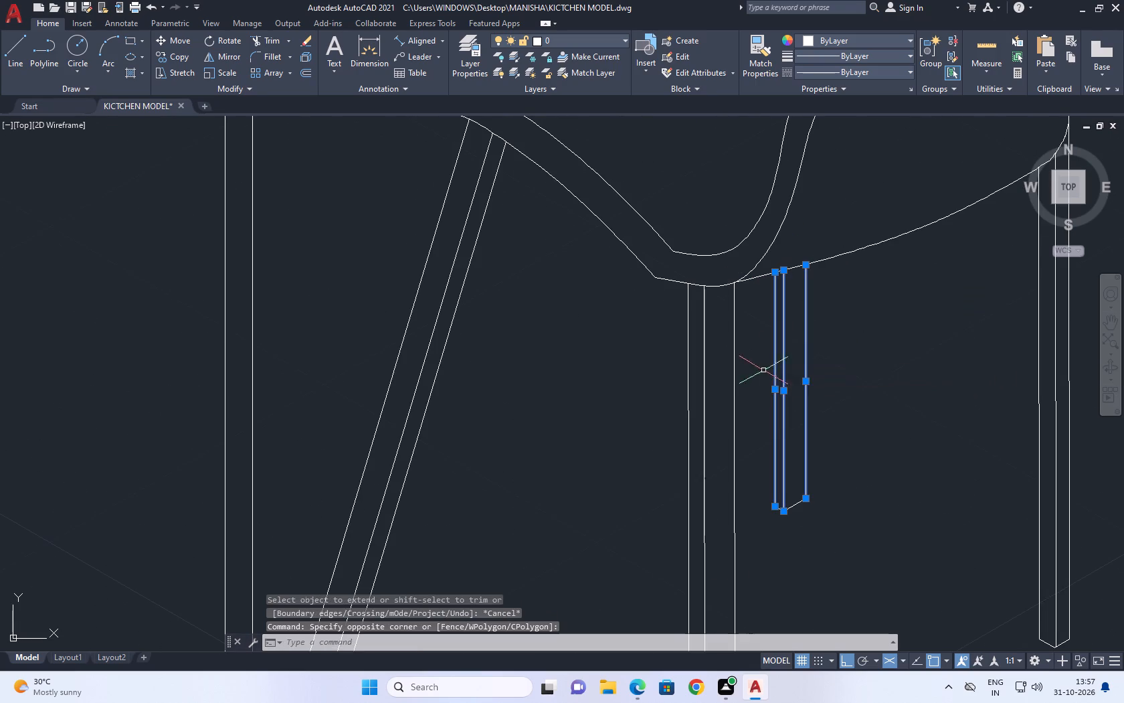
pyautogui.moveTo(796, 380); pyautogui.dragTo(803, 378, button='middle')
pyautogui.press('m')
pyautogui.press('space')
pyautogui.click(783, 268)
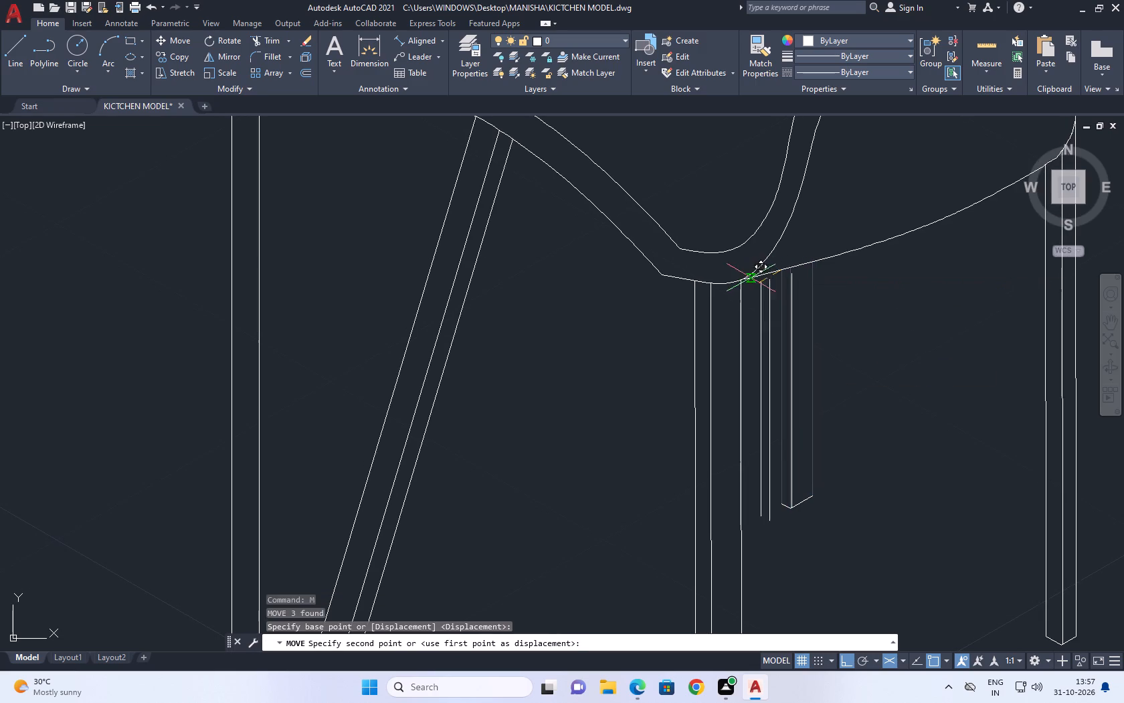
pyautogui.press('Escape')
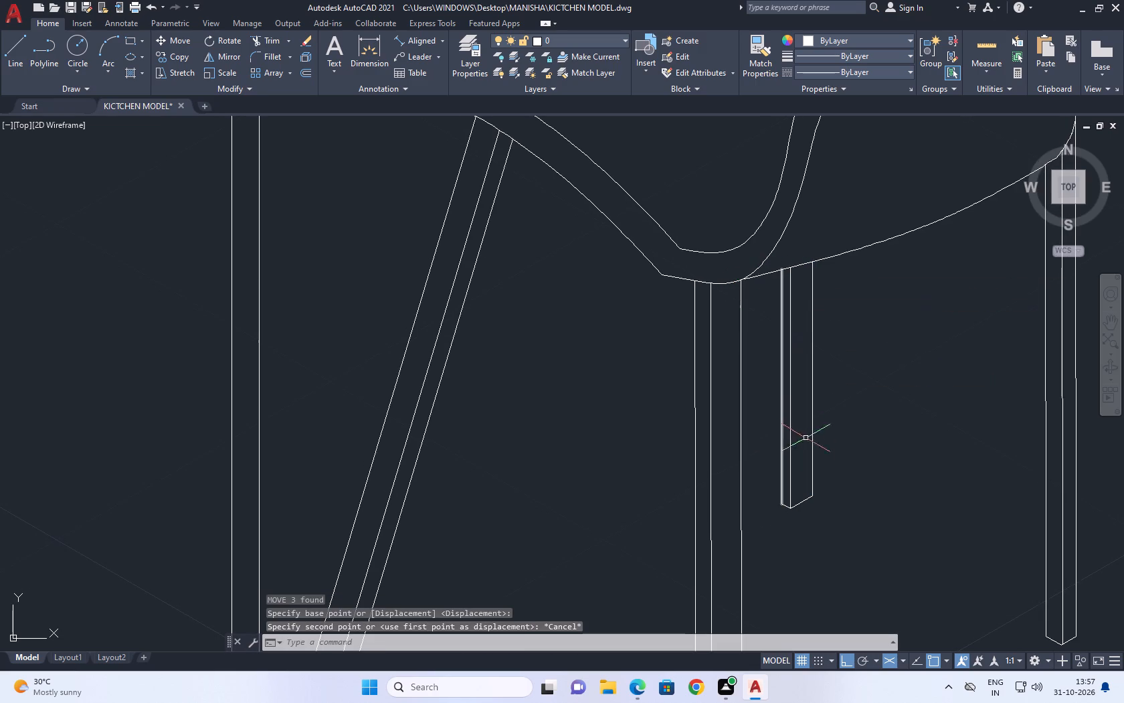
# Move the whole new leg along the isometric axis until it sits against the middle front leg.
pyautogui.moveTo(846, 514); pyautogui.dragTo(830, 507)
pyautogui.moveTo(784, 373); pyautogui.dragTo(783, 365)
pyautogui.click(823, 518)
pyautogui.moveTo(775, 378); pyautogui.dragTo(775, 367)
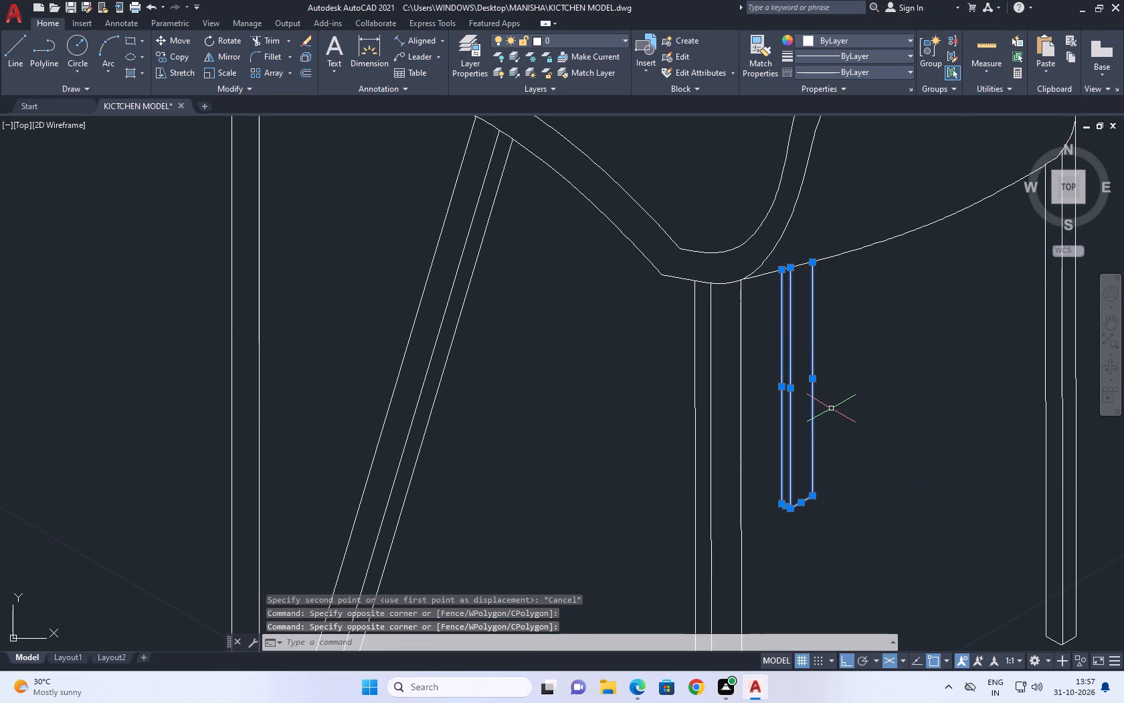
pyautogui.write('M')
pyautogui.press('space')
pyautogui.click(866, 362)
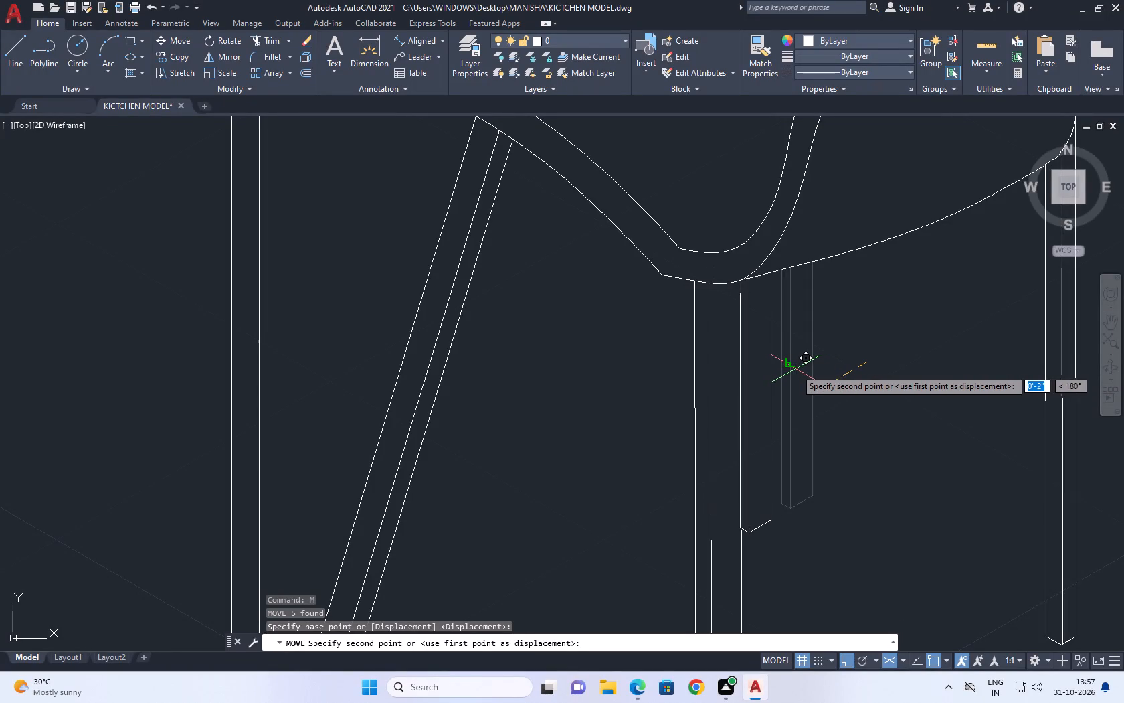
pyautogui.click(798, 369)
# Delete the new leg's vertical line that runs right beside the middle front leg's edge.
pyautogui.scroll(4, 749, 311)
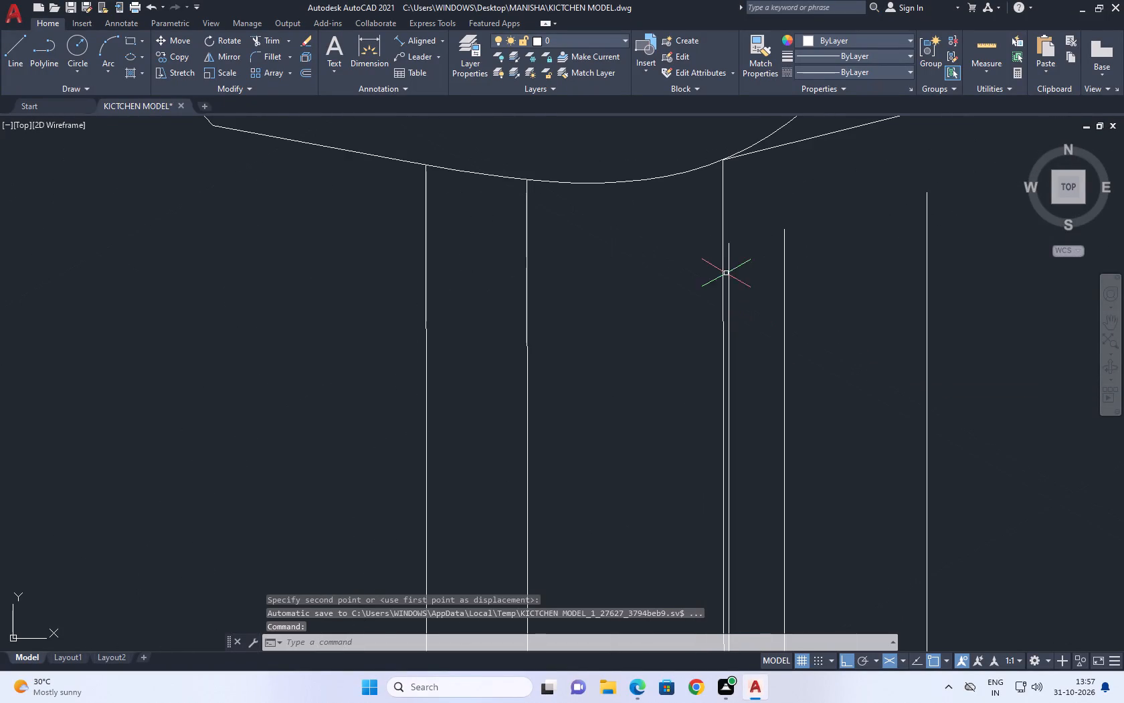
pyautogui.click(727, 270)
pyautogui.doubleClick(729, 292)
pyautogui.click(731, 281)
pyautogui.moveTo(731, 279); pyautogui.dragTo(731, 287)
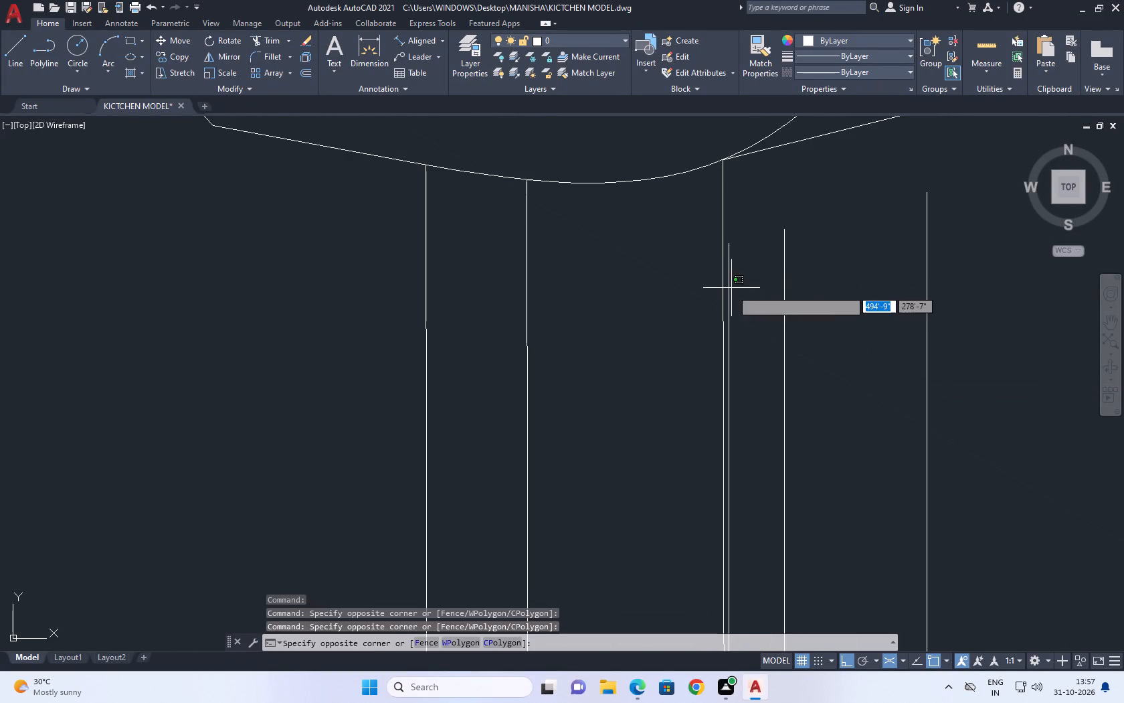
pyautogui.click(725, 306)
pyautogui.press('Delete')
# Move the new leg's remaining lines straight up so its outer edge meets the seat's lower curve.
pyautogui.scroll(-4, 751, 237)
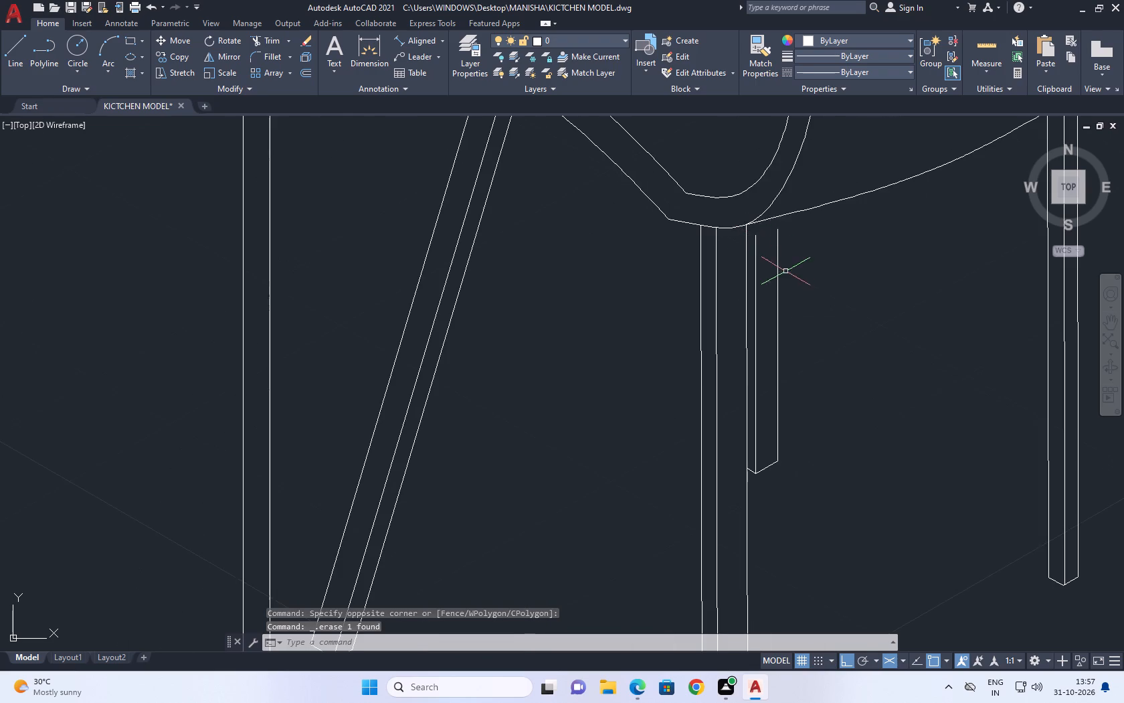
pyautogui.scroll(2, 739, 223)
pyautogui.click(737, 196)
pyautogui.scroll(-2, 837, 382)
pyautogui.moveTo(877, 503); pyautogui.dragTo(863, 416, button='middle')
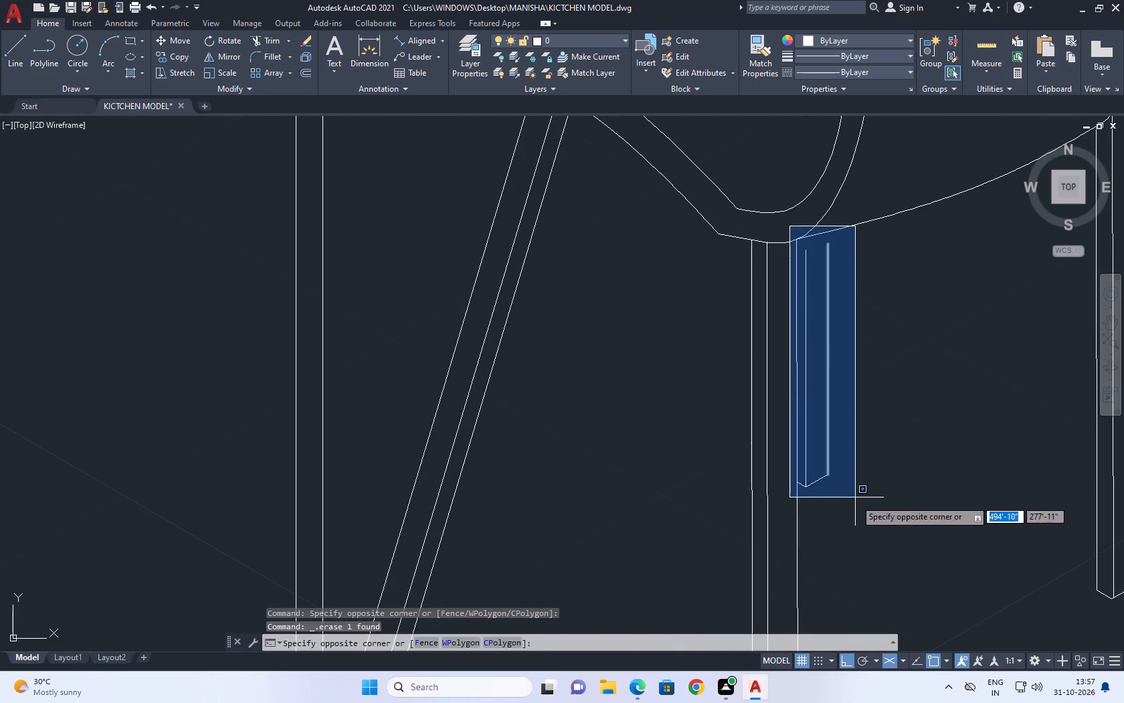
pyautogui.click(855, 500)
pyautogui.moveTo(779, 343); pyautogui.dragTo(785, 385, button='middle')
pyautogui.press('m')
pyautogui.press('space')
pyautogui.scroll(3, 823, 282)
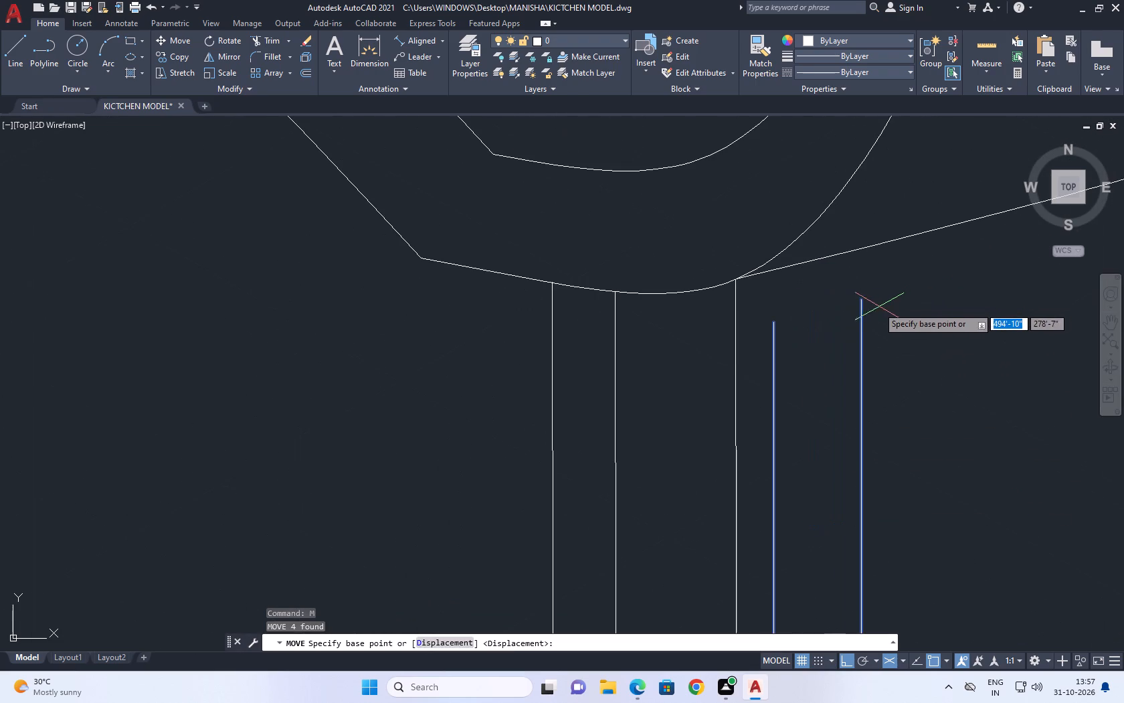
pyautogui.click(860, 296)
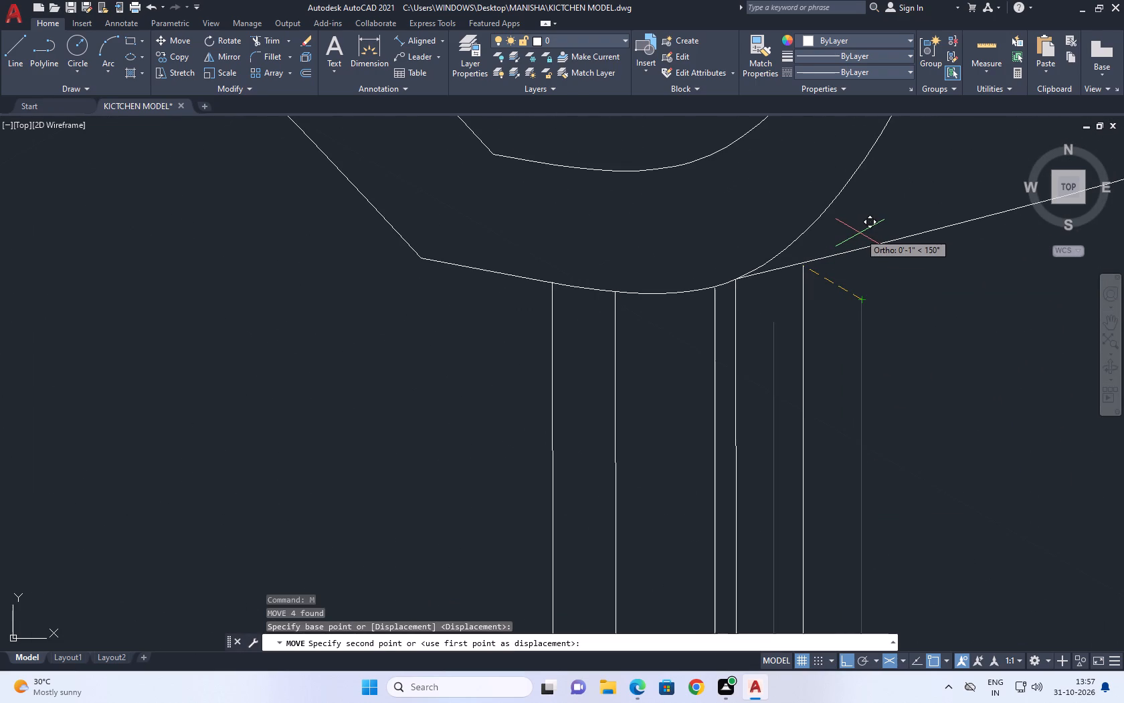
pyautogui.press('F5')
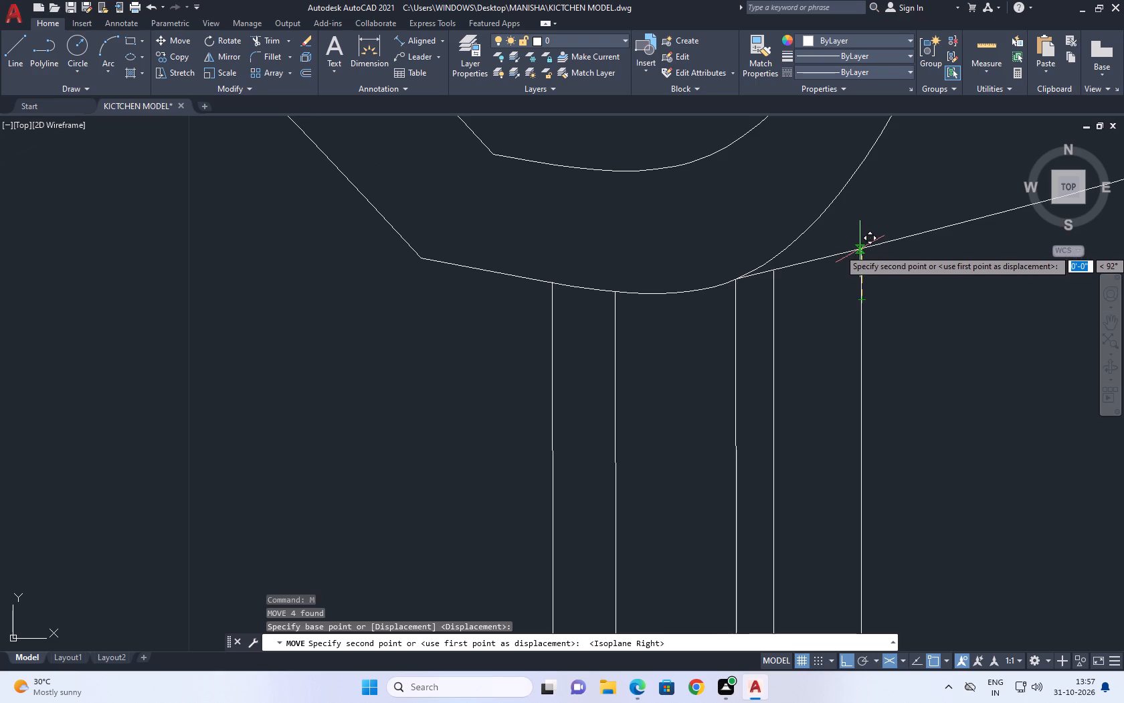
pyautogui.click(864, 249)
pyautogui.scroll(-4, 816, 257)
pyautogui.scroll(2, 817, 381)
pyautogui.scroll(1, 812, 228)
pyautogui.moveTo(814, 232); pyautogui.dragTo(802, 349, button='middle')
pyautogui.scroll(-2, 796, 445)
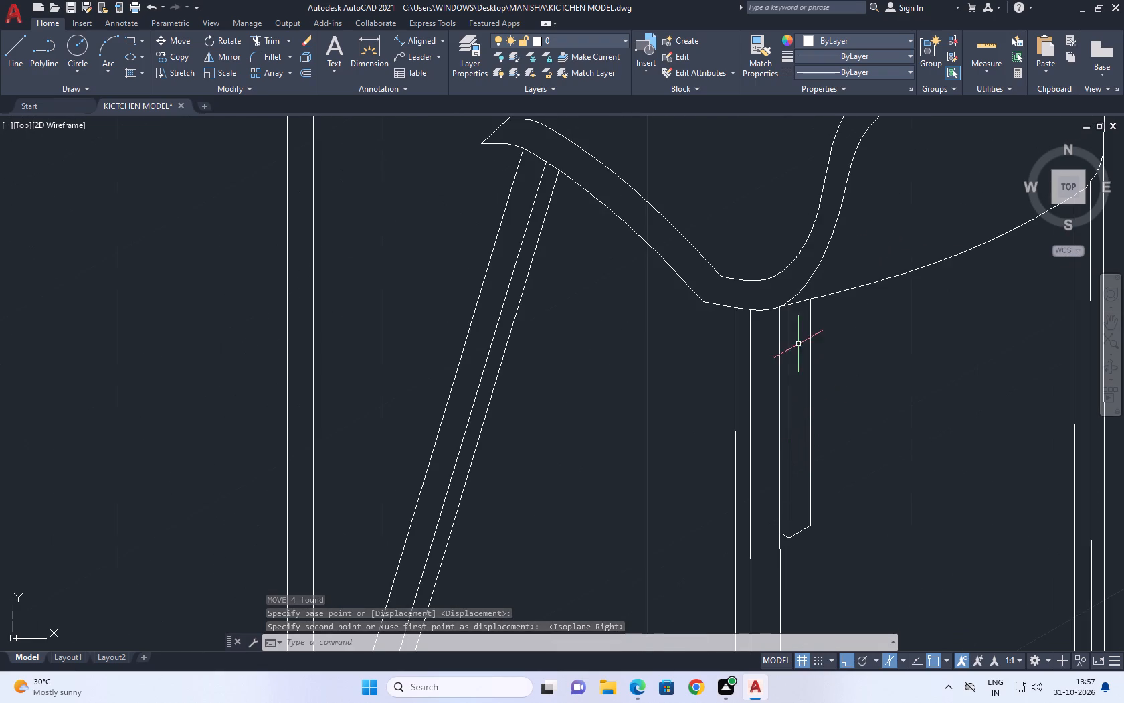
# Extend the new leg's two vertical edges to the seat's lower curve.
pyautogui.scroll(5, 797, 327)
pyautogui.moveTo(745, 237); pyautogui.dragTo(739, 465, button='middle')
pyautogui.write('EX')
pyautogui.press('space')
pyautogui.click(652, 402)
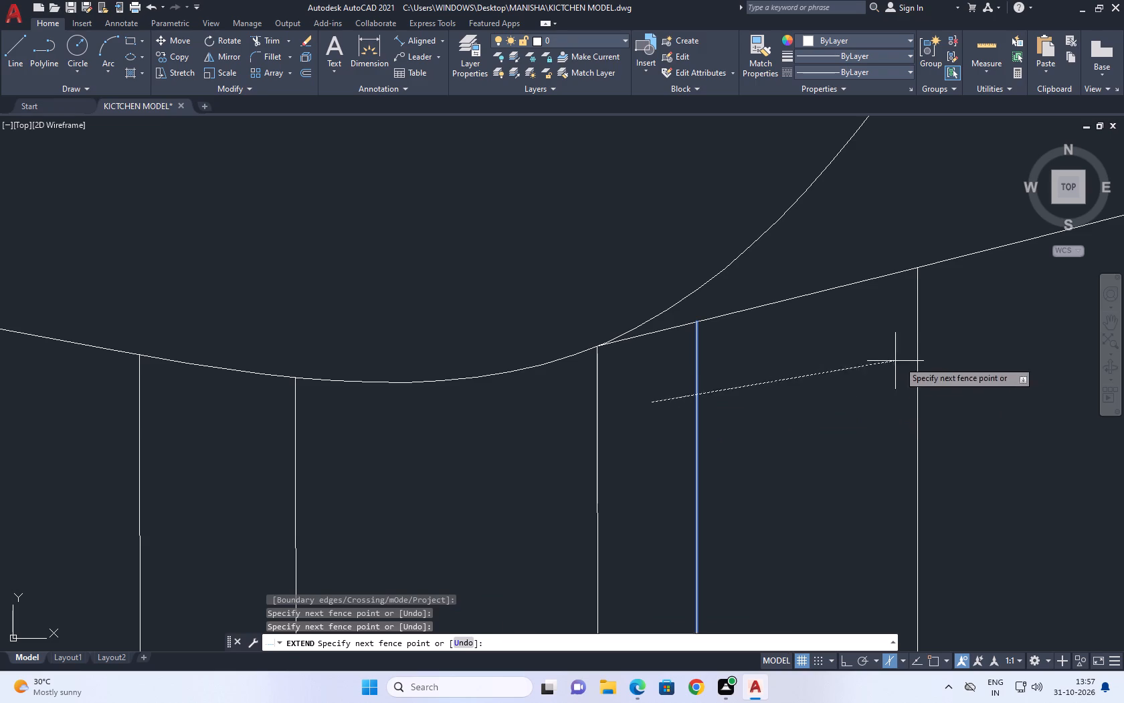
pyautogui.click(934, 343)
pyautogui.scroll(-4, 913, 343)
pyautogui.press('Escape')
pyautogui.moveTo(919, 297); pyautogui.dragTo(860, 330, button='middle')
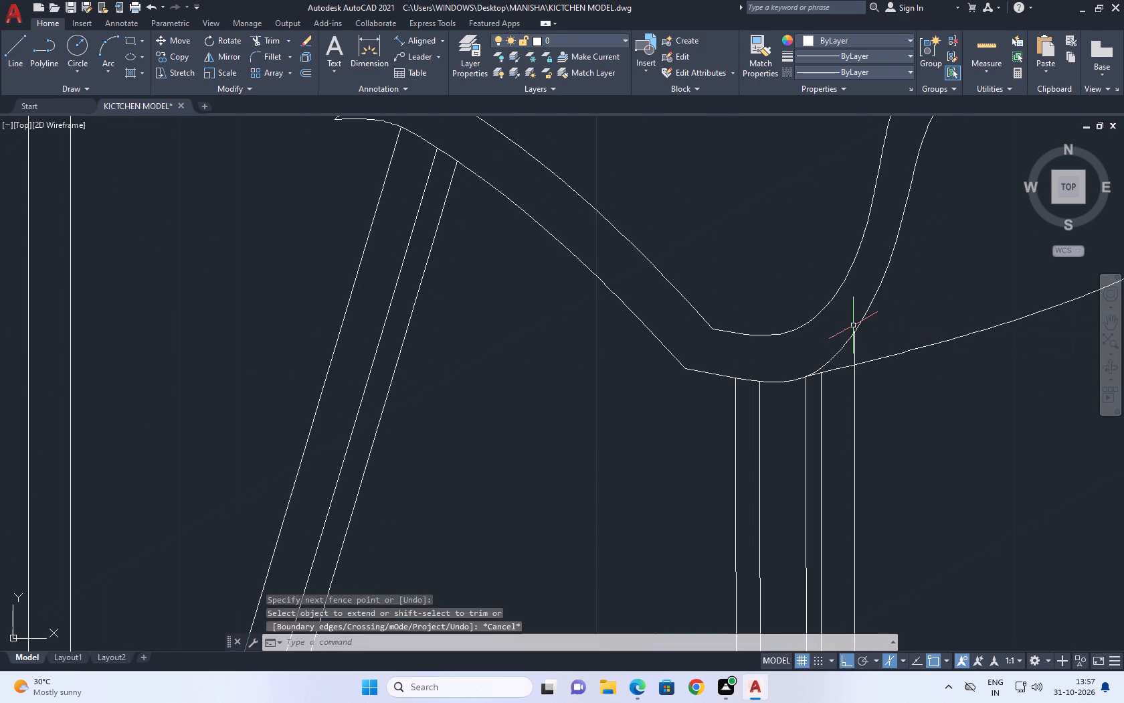
# Trim the rear leg's outer vertical edge where it projects above the seat's lower curve.
pyautogui.write('TR')
pyautogui.press('space')
pyautogui.click(856, 347)
pyautogui.scroll(-4, 858, 334)
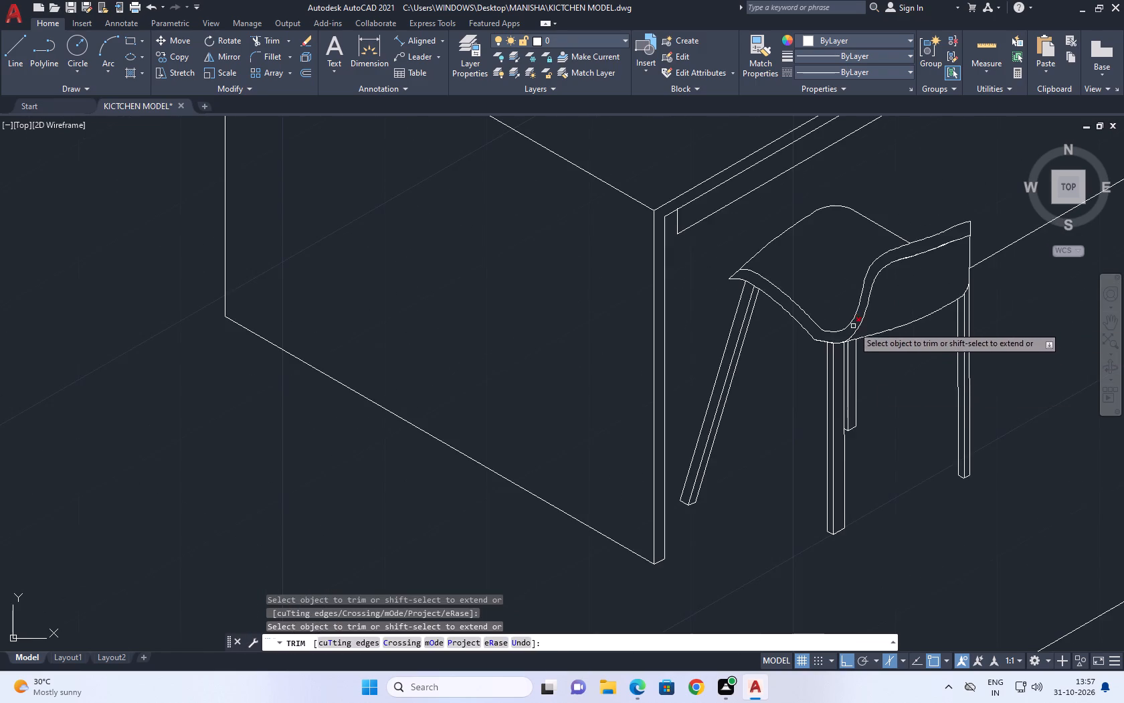
pyautogui.press('Escape')
# Extend the short bottom edge of the rear leg to the middle front leg's edge.
pyautogui.scroll(5, 846, 440)
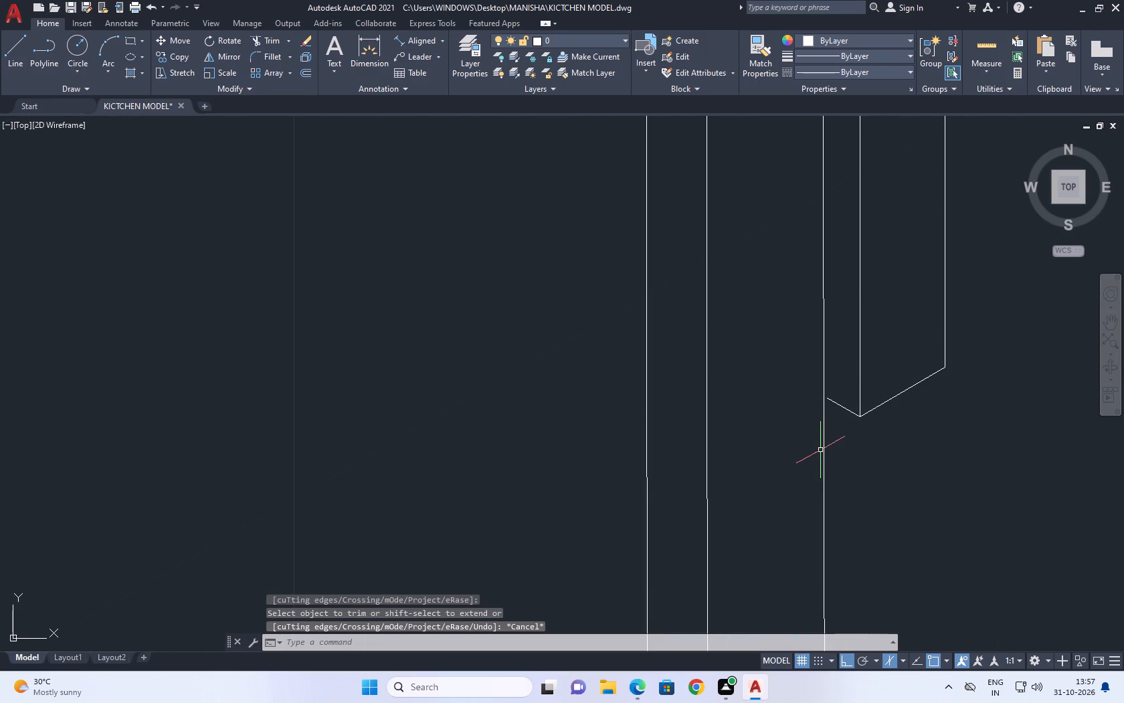
pyautogui.press('e')
pyautogui.press('x')
pyautogui.press('space')
pyautogui.click(833, 402)
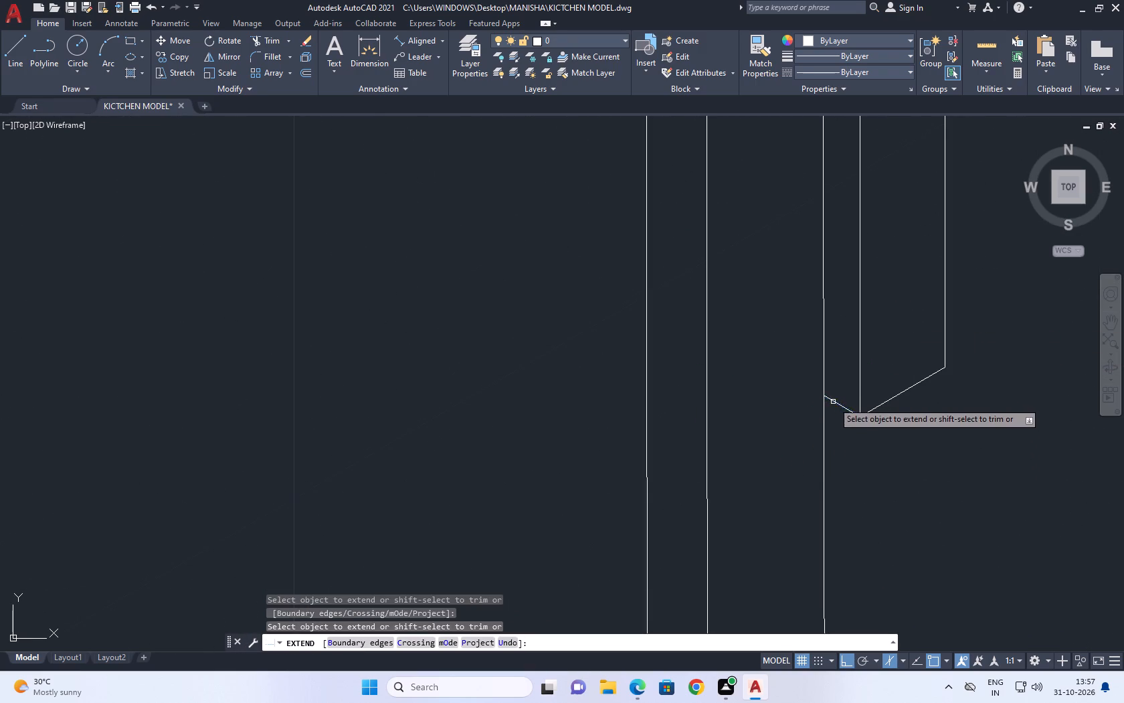
pyautogui.press('space')
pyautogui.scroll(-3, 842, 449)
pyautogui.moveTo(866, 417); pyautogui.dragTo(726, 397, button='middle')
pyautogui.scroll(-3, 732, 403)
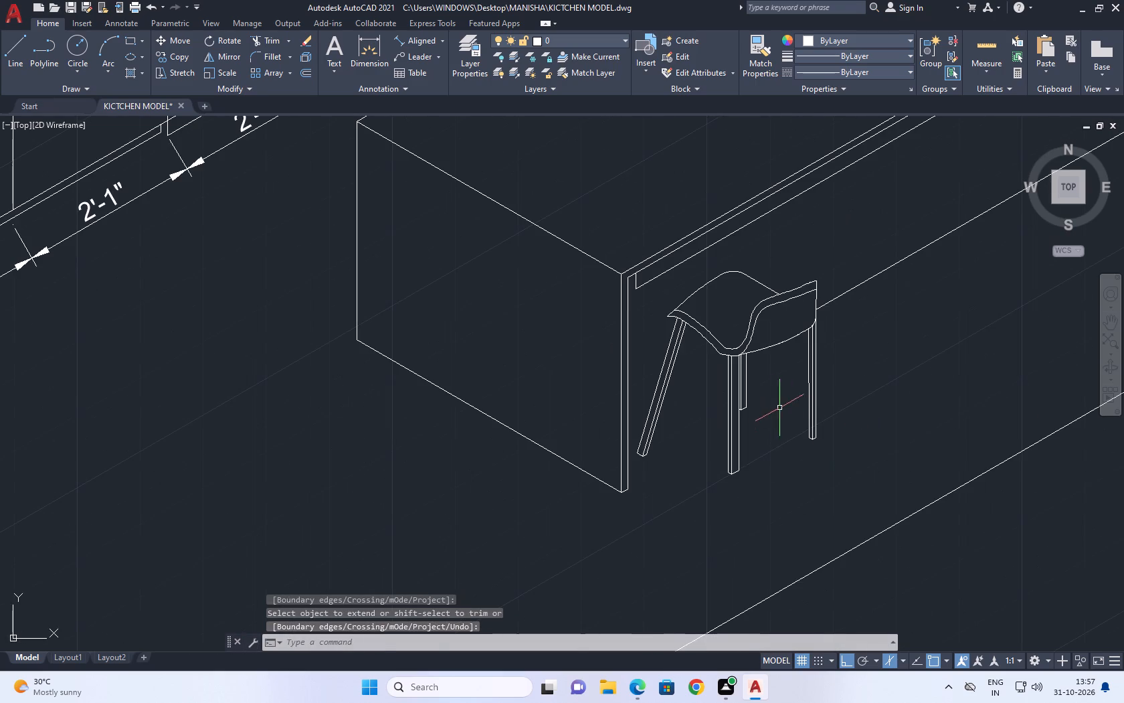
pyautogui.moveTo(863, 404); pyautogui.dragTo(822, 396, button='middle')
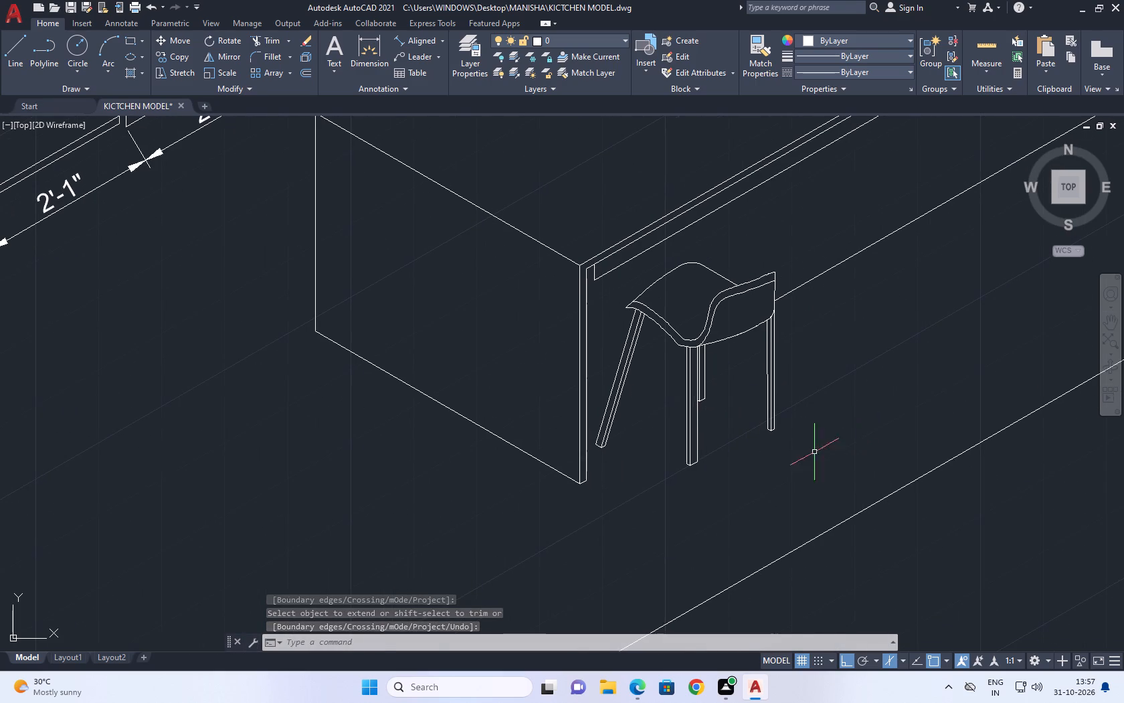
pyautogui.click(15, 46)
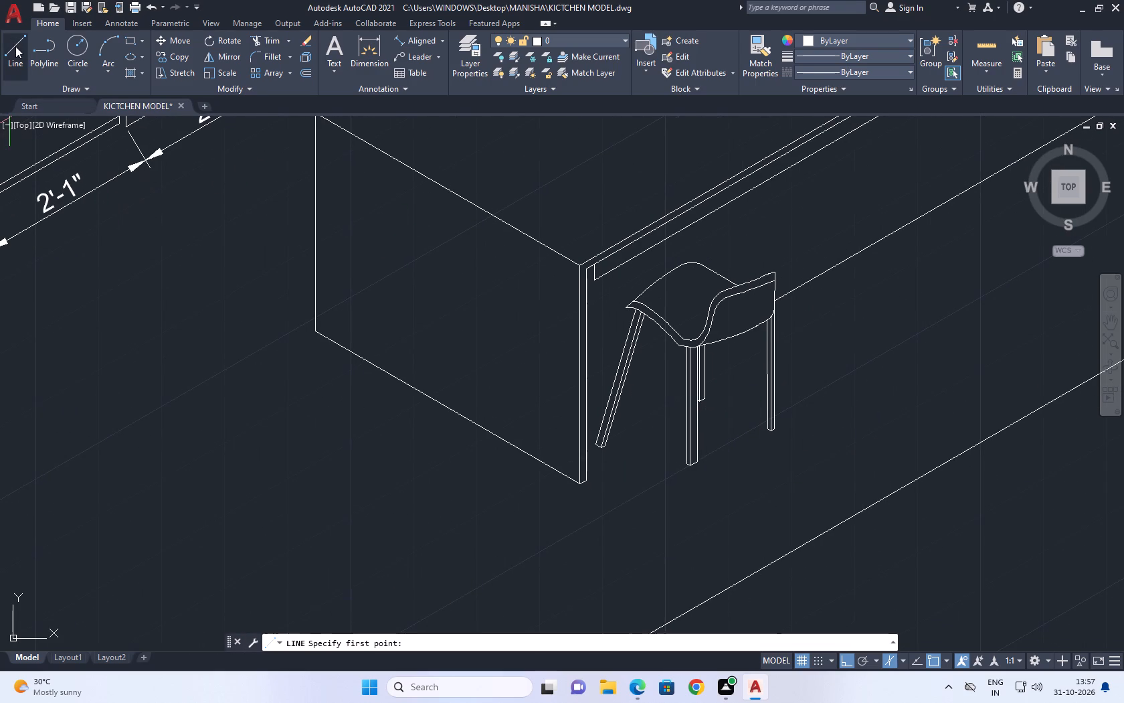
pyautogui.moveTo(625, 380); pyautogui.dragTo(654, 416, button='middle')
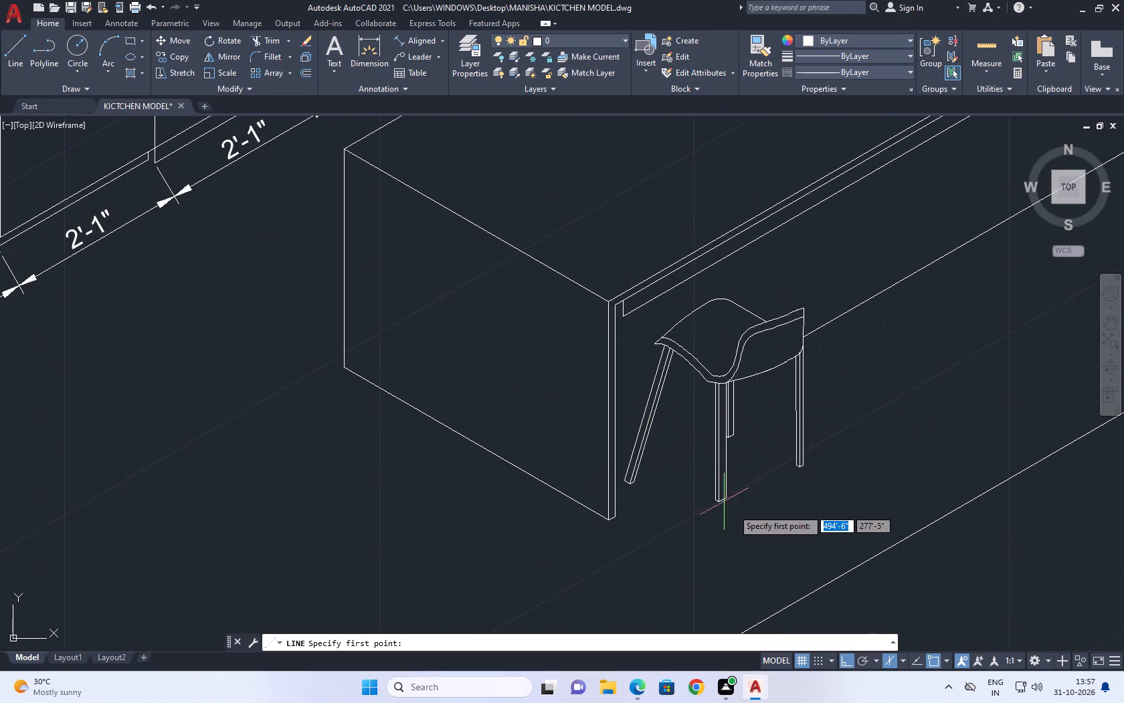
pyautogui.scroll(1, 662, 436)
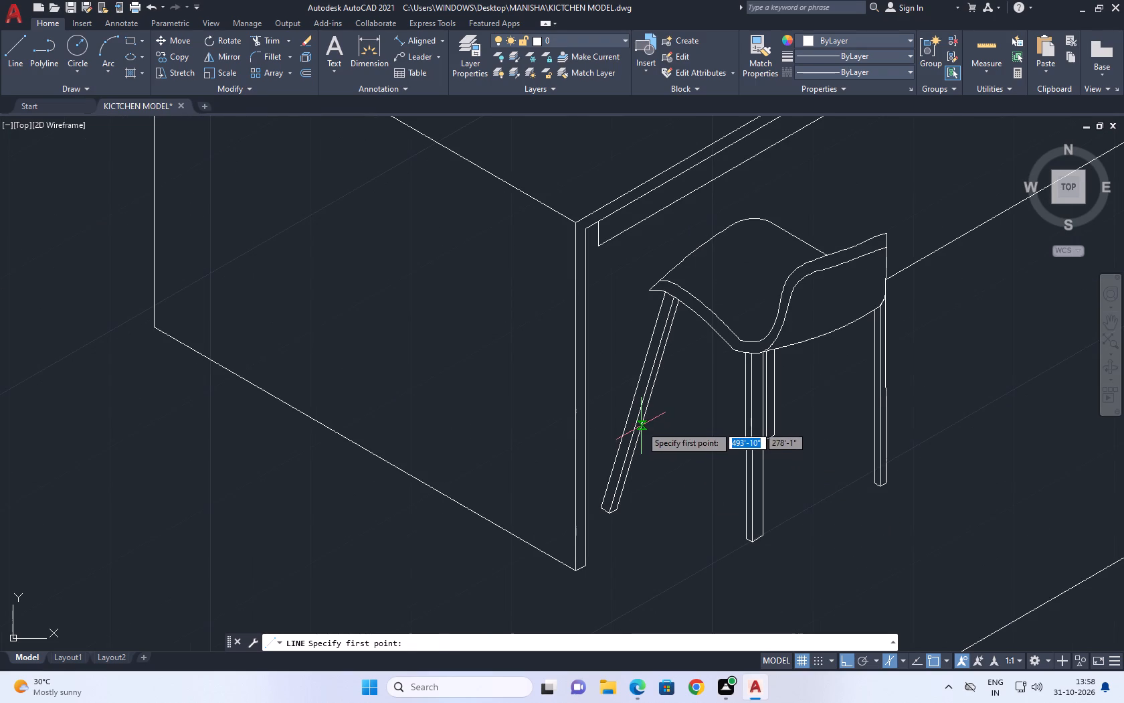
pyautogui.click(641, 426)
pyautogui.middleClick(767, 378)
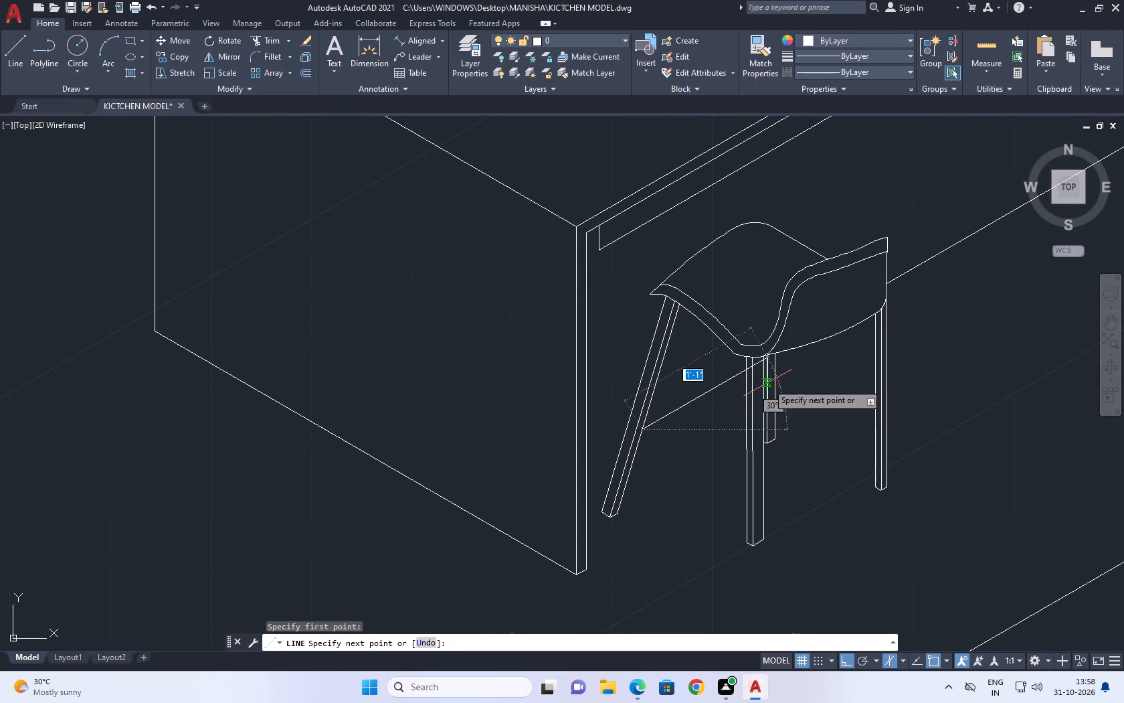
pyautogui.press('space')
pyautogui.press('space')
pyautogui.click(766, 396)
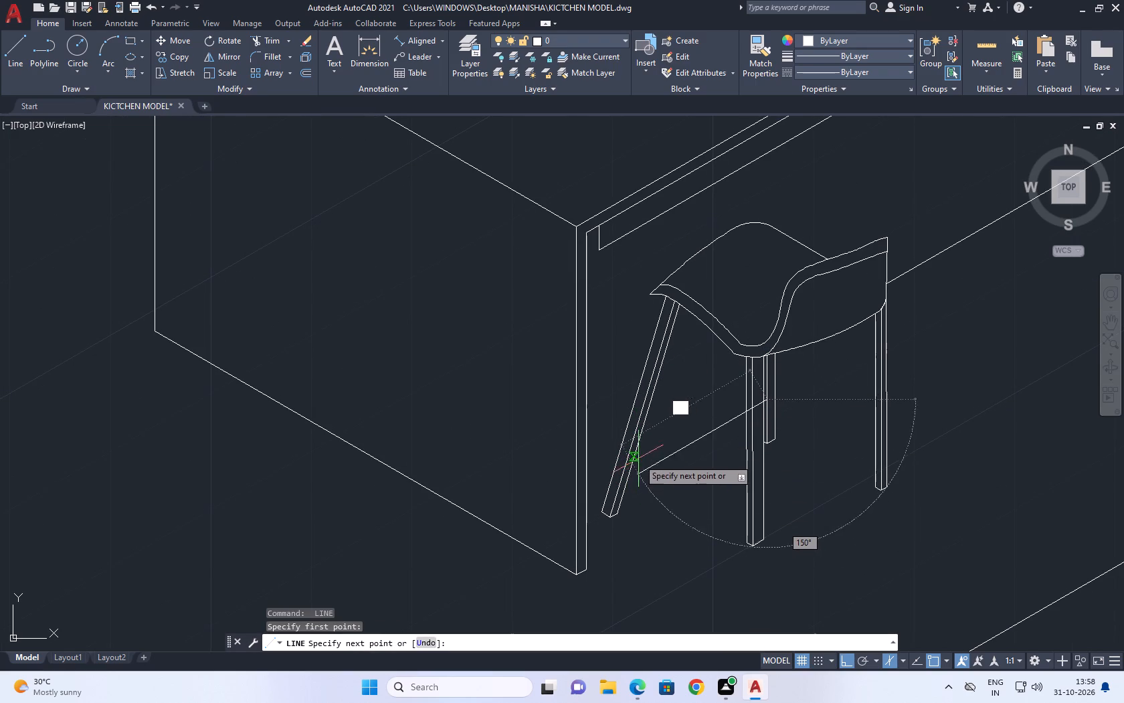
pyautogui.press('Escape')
# Stretch the lower end of the slanted leg beside the island along the isometric axis towards the middle front leg, making it steeper.
pyautogui.moveTo(641, 528); pyautogui.dragTo(630, 520)
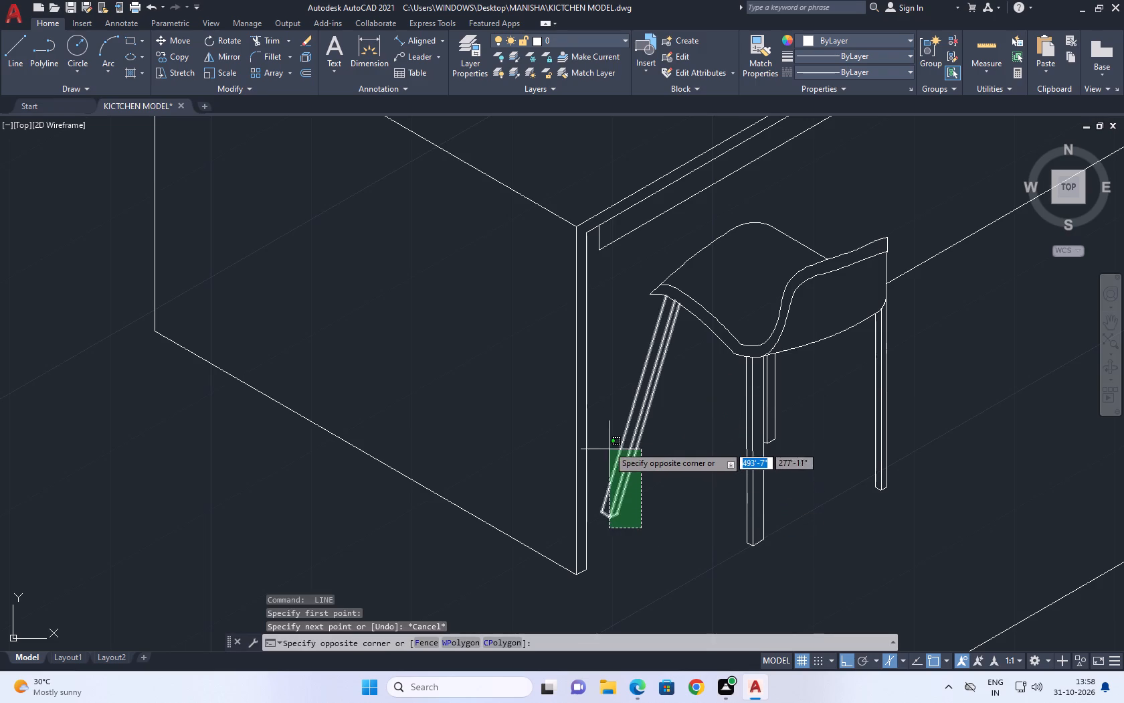
pyautogui.click(597, 408)
pyautogui.moveTo(646, 543); pyautogui.dragTo(633, 528)
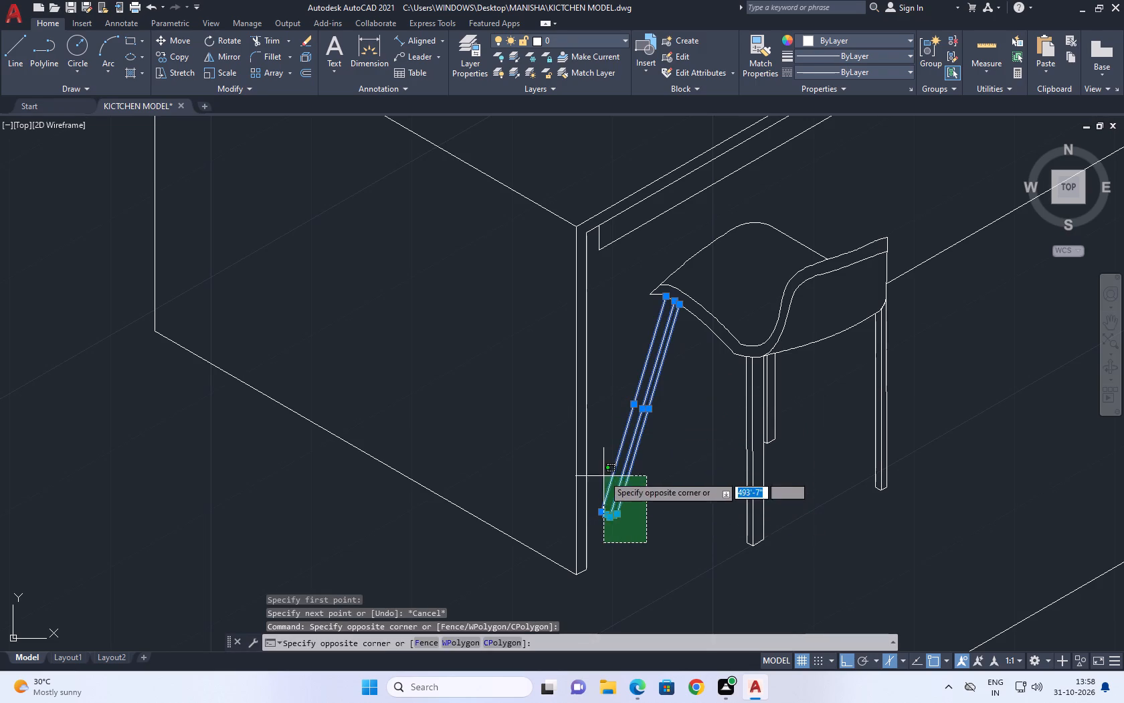
pyautogui.moveTo(595, 400); pyautogui.dragTo(595, 388)
pyautogui.press('s')
pyautogui.press('space')
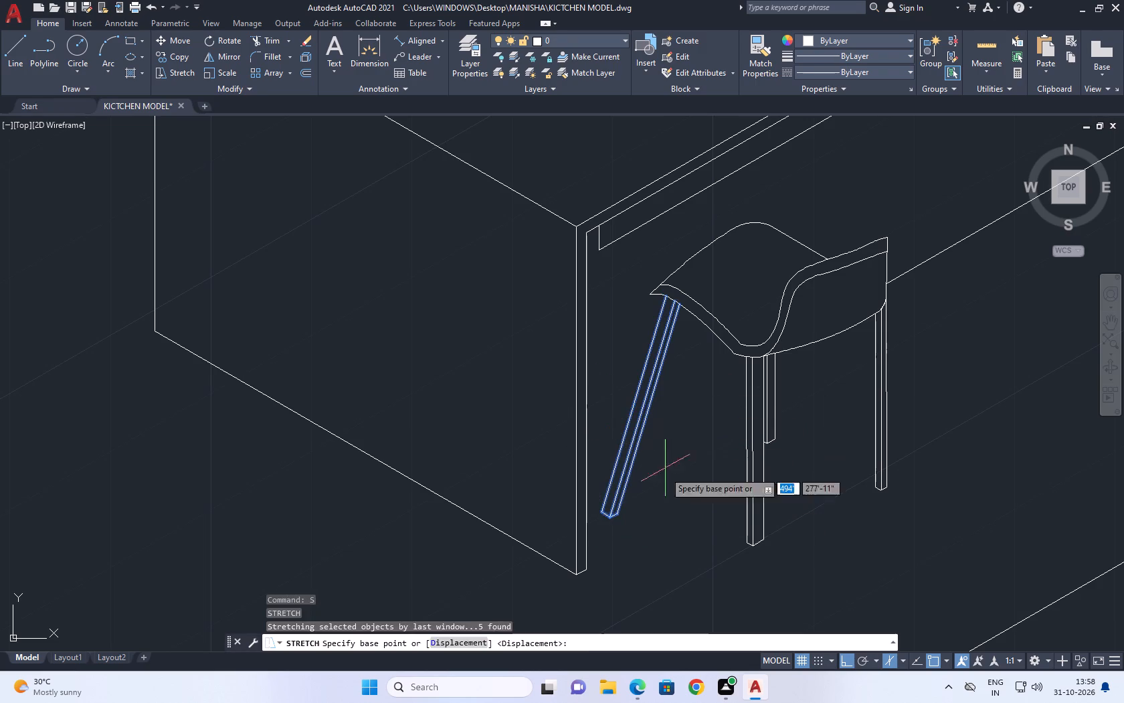
pyautogui.click(663, 495)
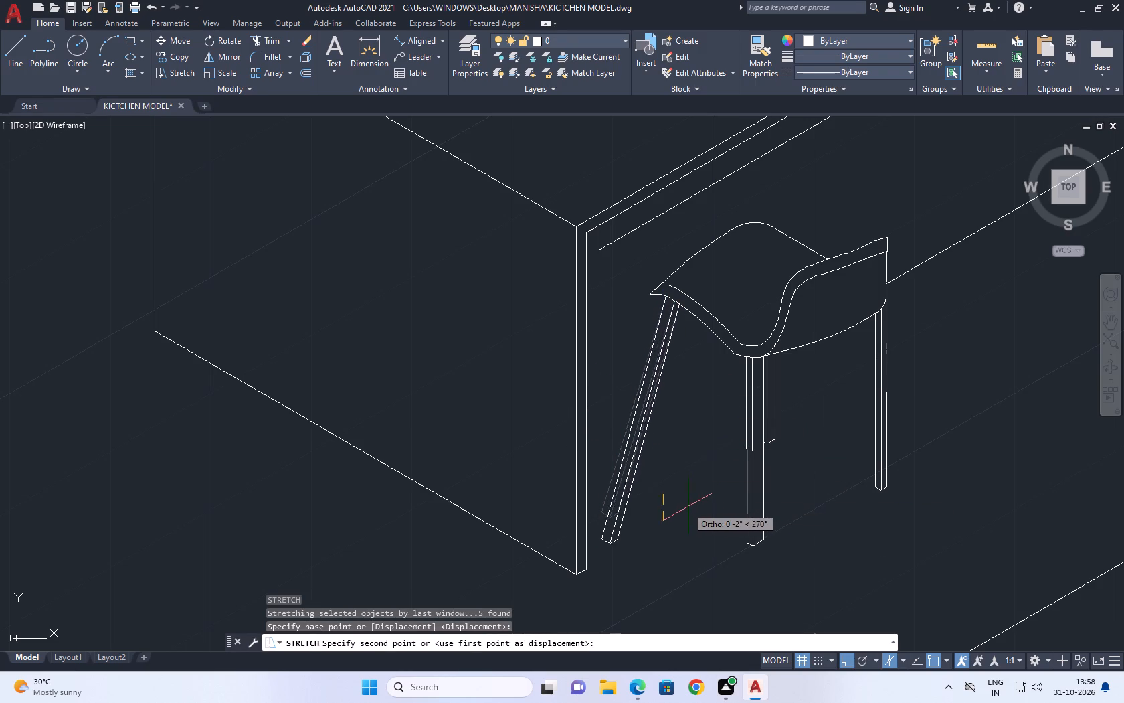
pyautogui.click(696, 507)
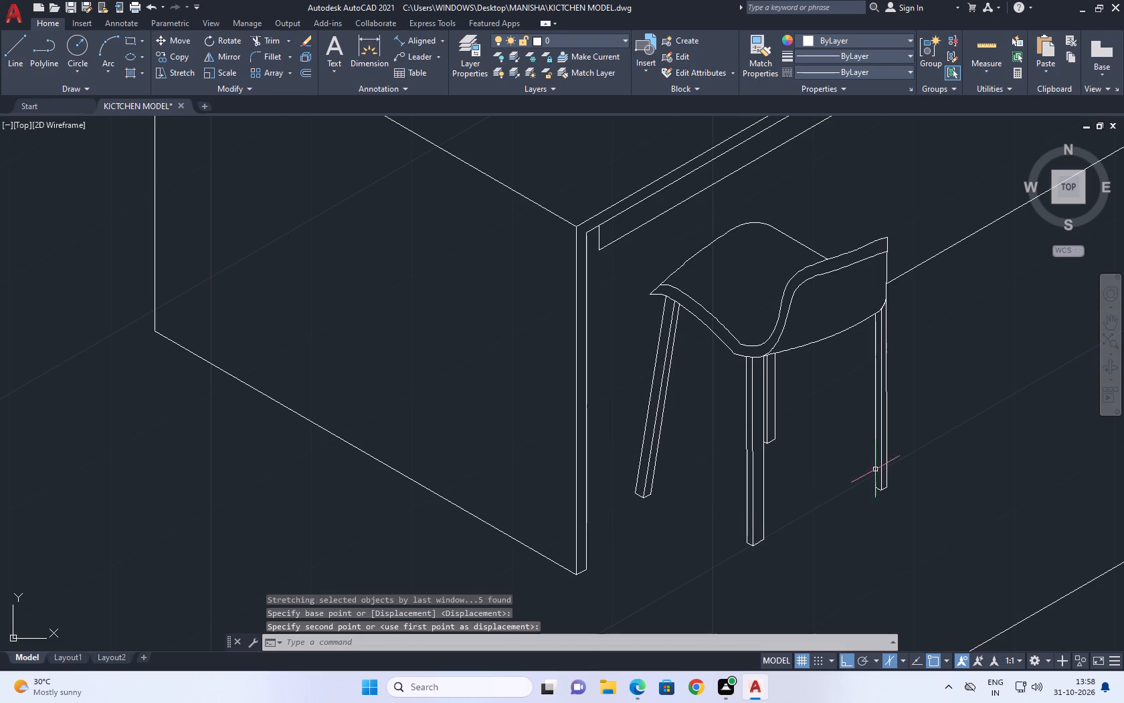
pyautogui.press('Escape')
# Draw an isometric brace line about 1'-9" long at 330° from the rear leg's inner edge past the chair's far-right leg.
pyautogui.scroll(1, 719, 437)
pyautogui.moveTo(720, 437); pyautogui.dragTo(707, 466, button='middle')
pyautogui.press('l')
pyautogui.press('space')
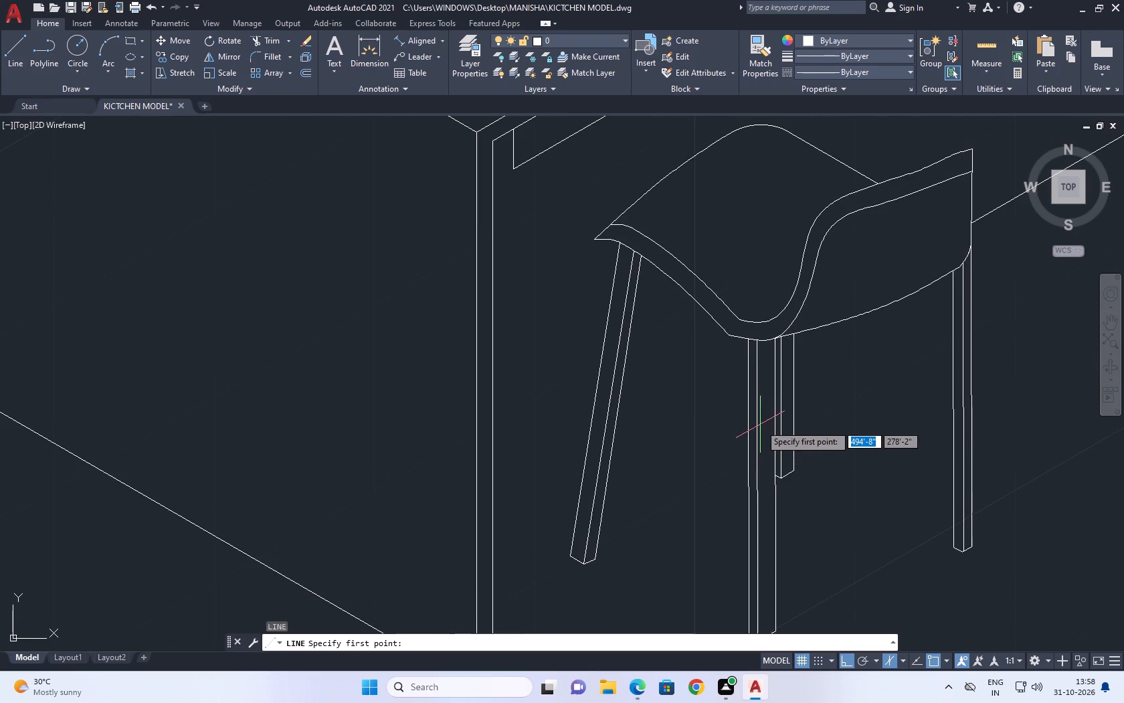
pyautogui.click(780, 409)
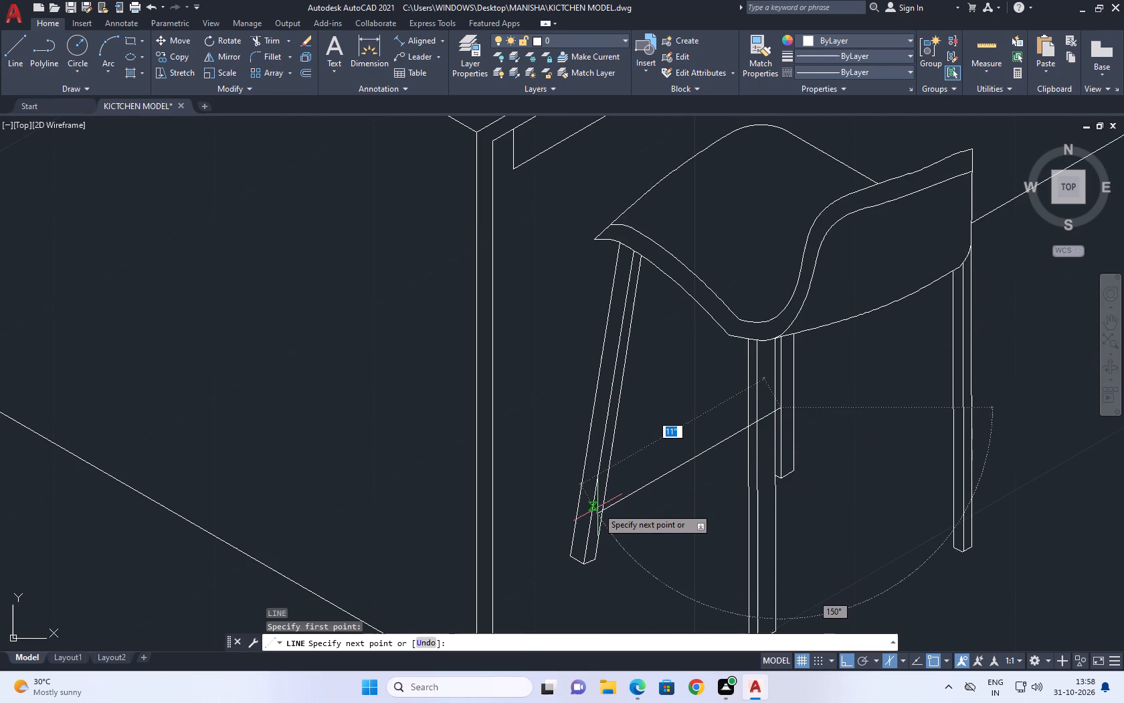
pyautogui.press('F5')
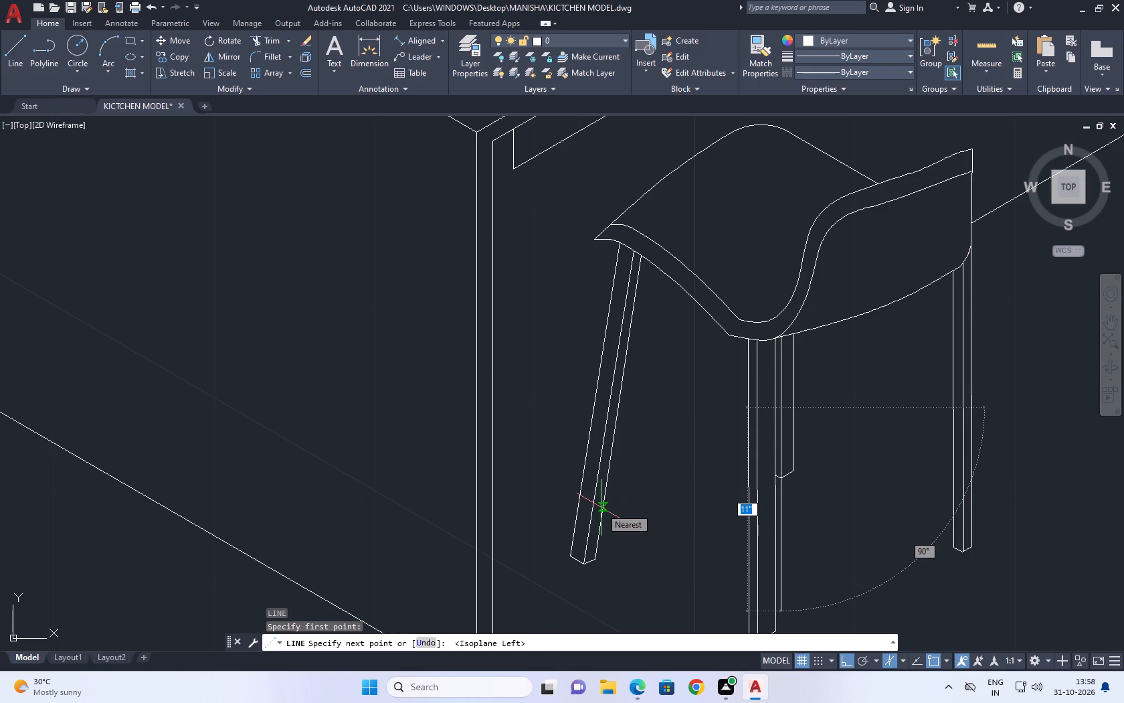
pyautogui.press('F8')
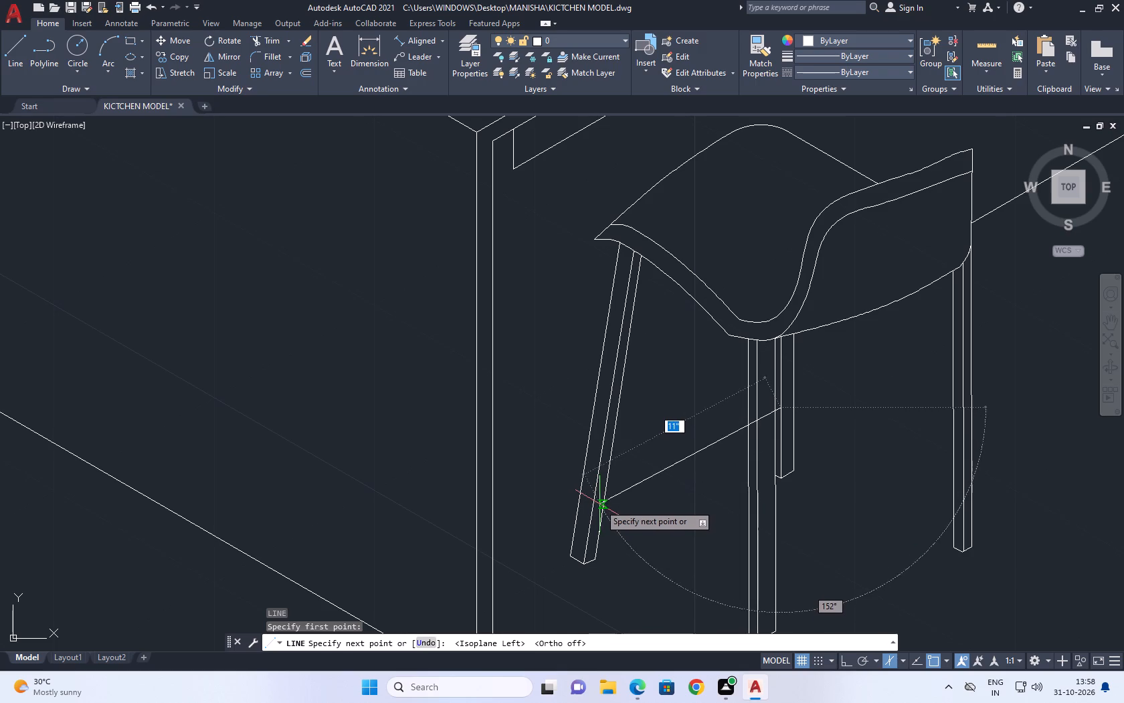
pyautogui.press('F8')
pyautogui.scroll(1, 593, 505)
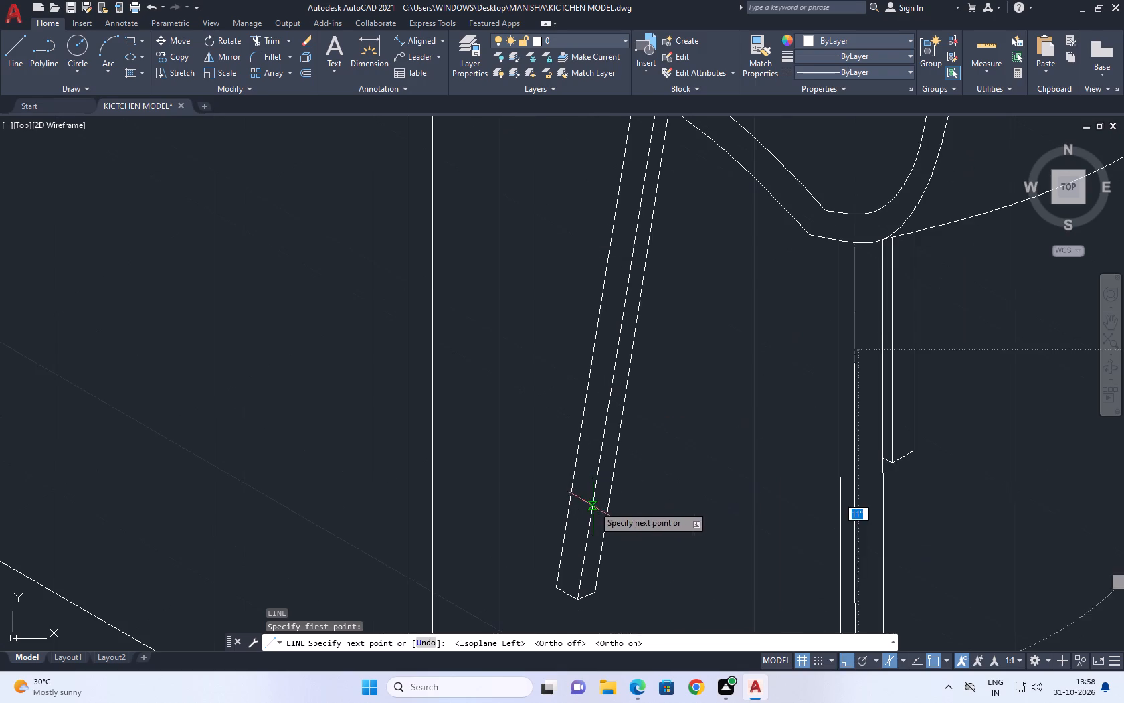
pyautogui.moveTo(531, 523); pyautogui.dragTo(588, 381, button='middle')
pyautogui.scroll(-1, 592, 397)
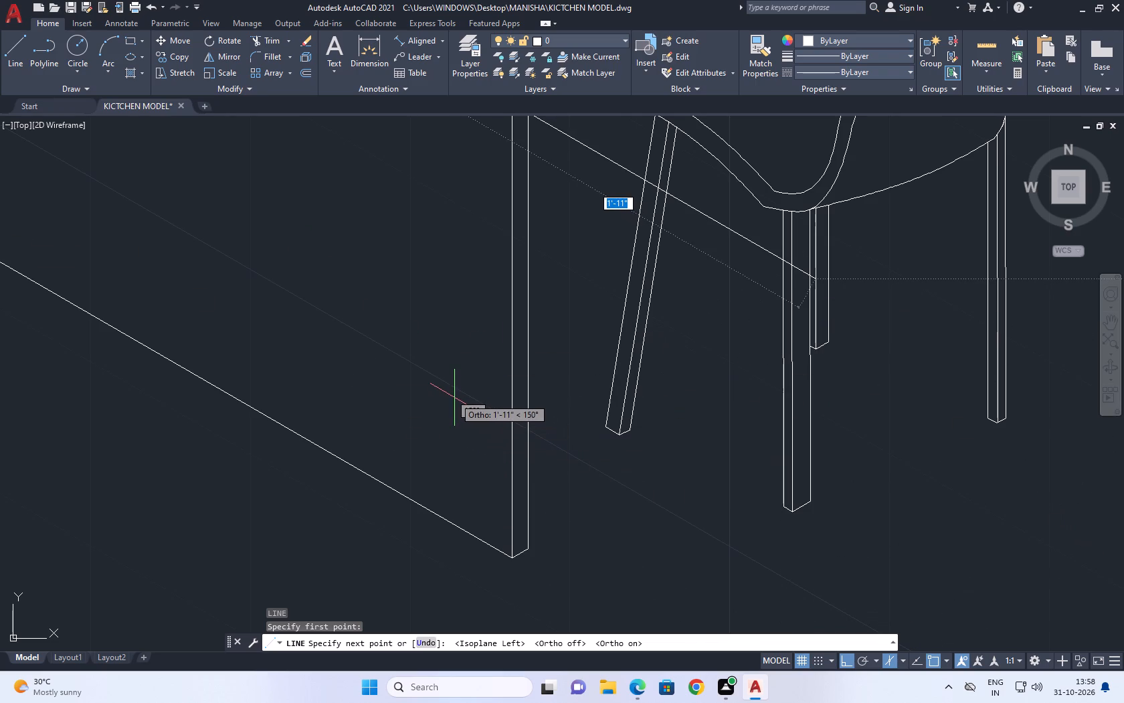
pyautogui.moveTo(1012, 415); pyautogui.dragTo(754, 415, button='middle')
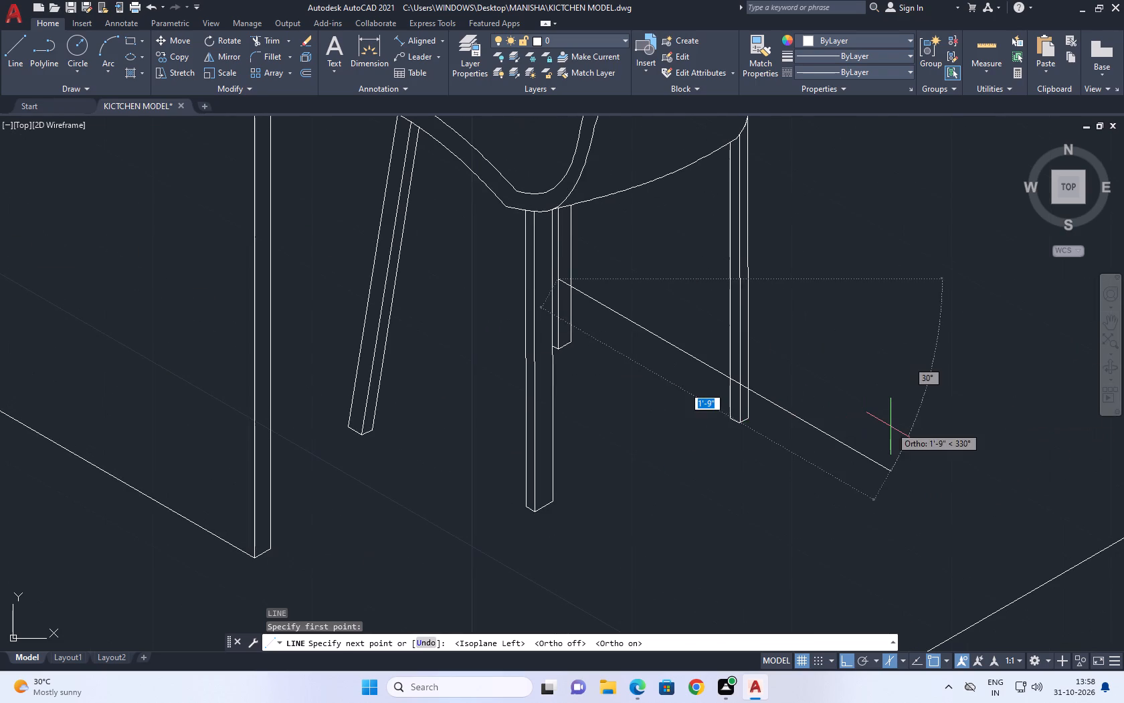
pyautogui.click(892, 427)
pyautogui.press('space')
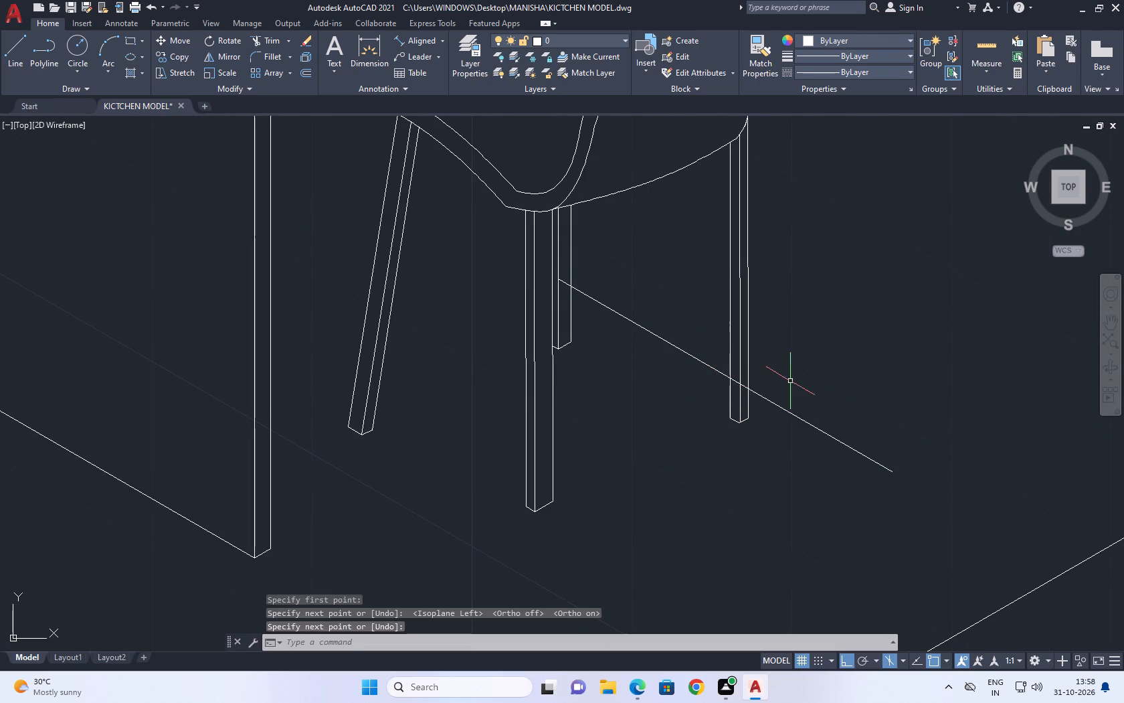
# Draw a second brace line about 1'-3" long at 210° from the far-right leg's edge on the first brace line past the middle front leg.
pyautogui.write('L')
pyautogui.press('space')
pyautogui.scroll(2, 740, 384)
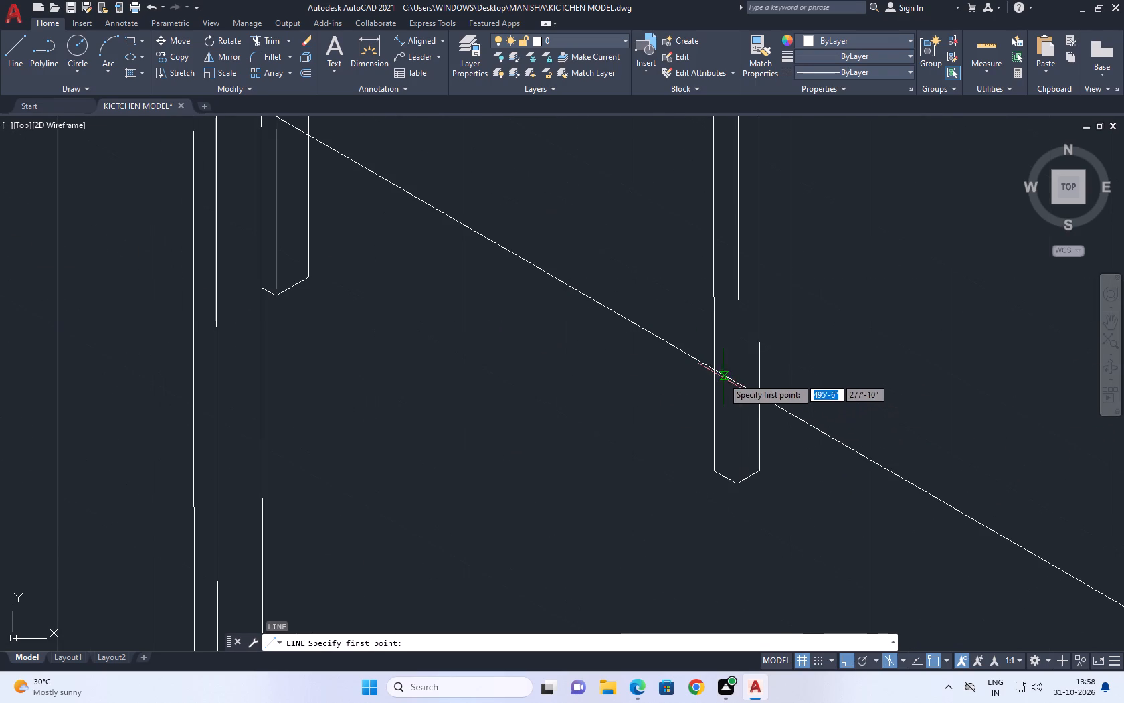
pyautogui.click(716, 370)
pyautogui.scroll(-4, 707, 366)
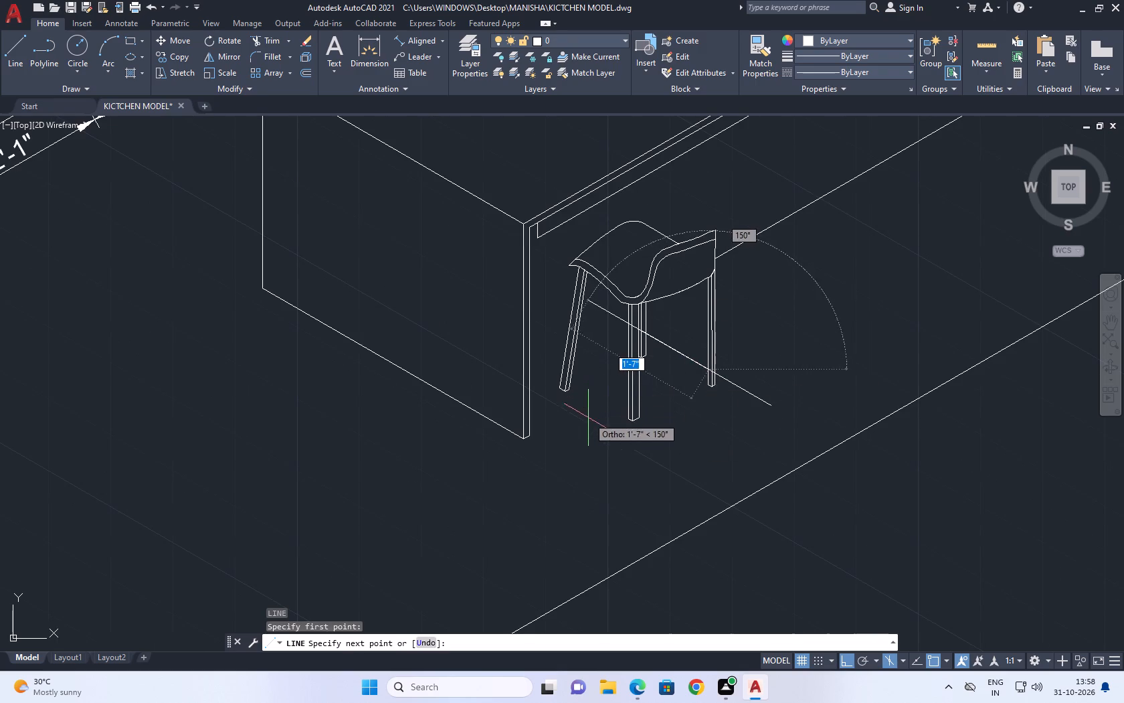
pyautogui.press('F5')
pyautogui.scroll(1, 622, 416)
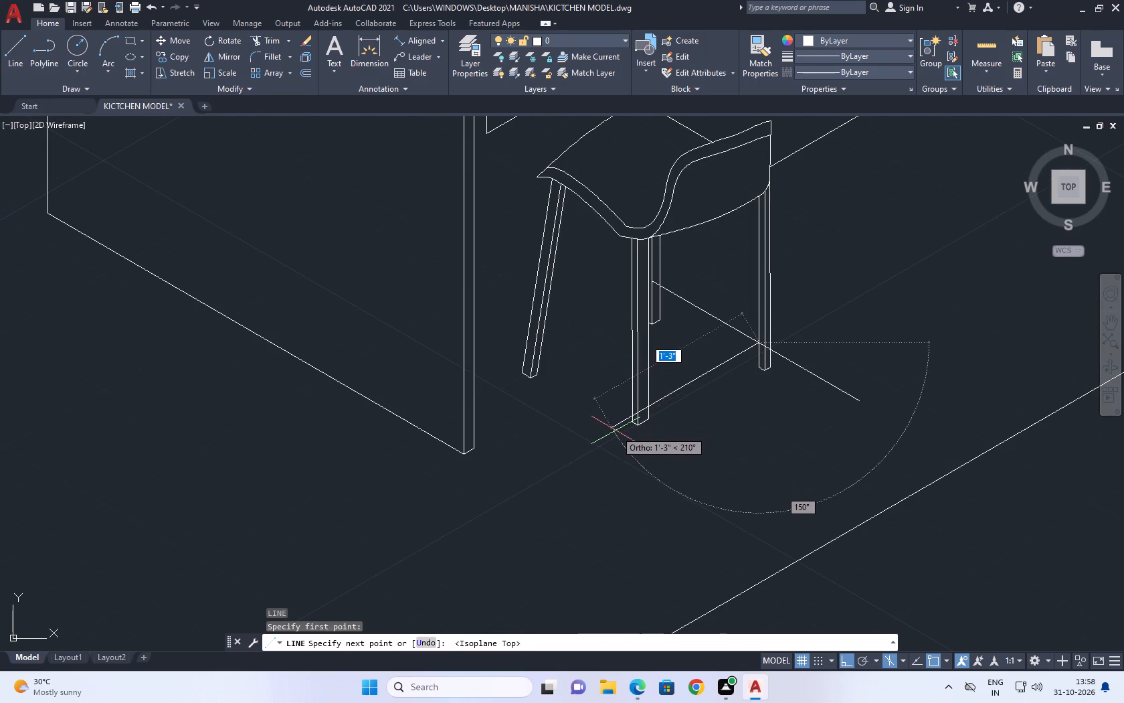
pyautogui.click(609, 432)
pyautogui.press('Escape')
# Trim both brace lines where they cross or overshoot the middle front leg and the far-right leg.
pyautogui.scroll(1, 683, 422)
pyautogui.write('TR')
pyautogui.press('space')
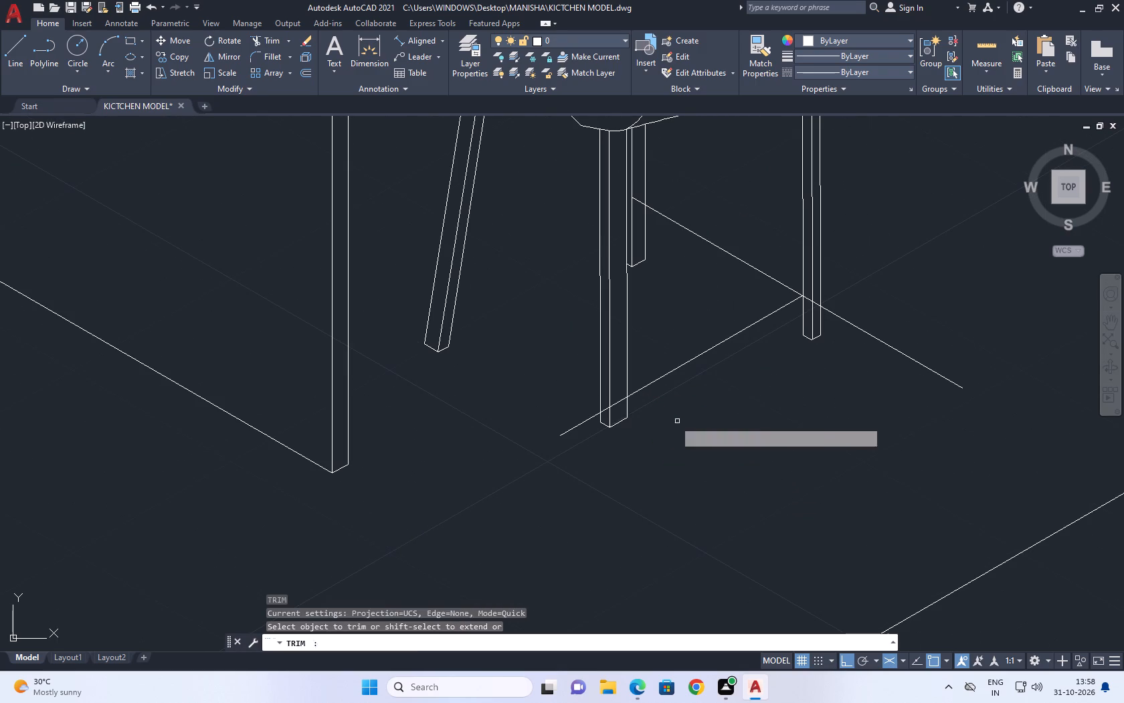
pyautogui.click(616, 403)
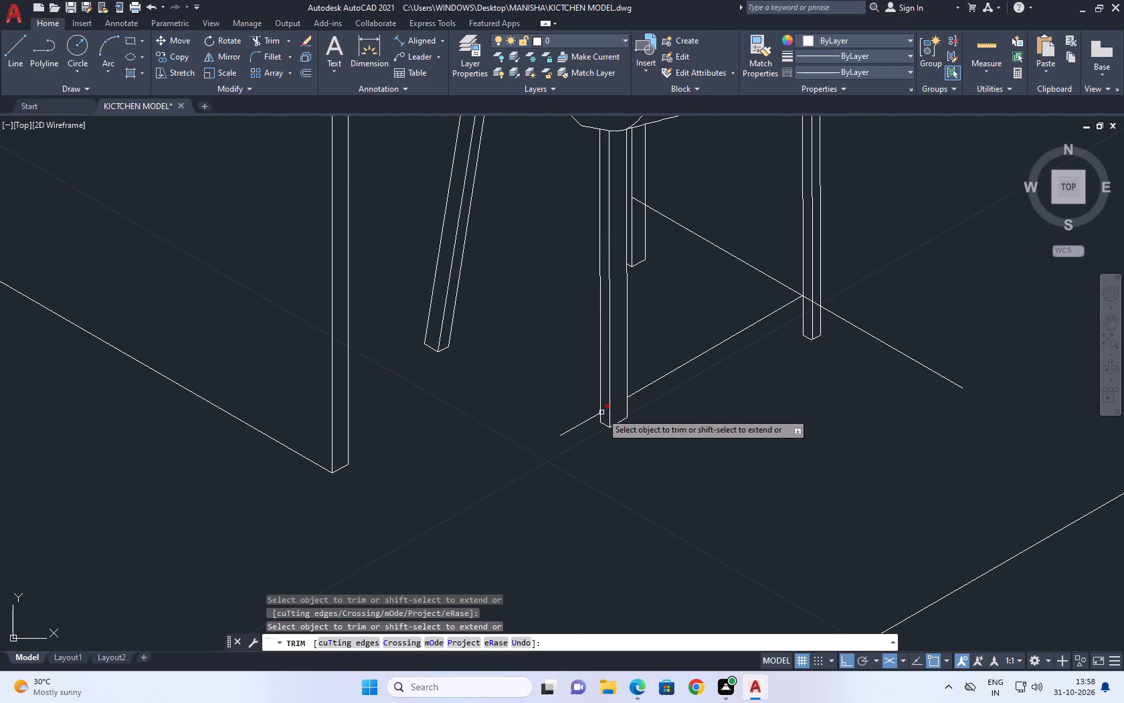
pyautogui.click(605, 410)
pyautogui.click(587, 423)
pyautogui.click(915, 337)
pyautogui.click(872, 390)
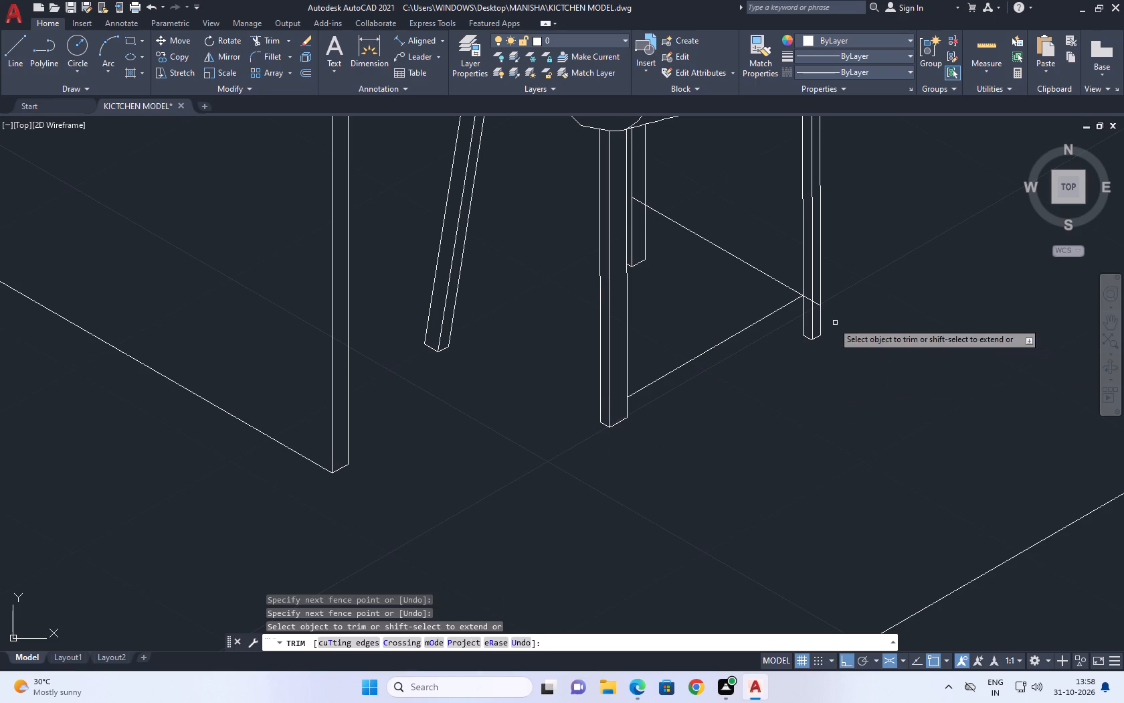
pyautogui.scroll(4, 820, 315)
pyautogui.click(806, 242)
pyautogui.click(797, 279)
pyautogui.click(749, 206)
pyautogui.click(736, 242)
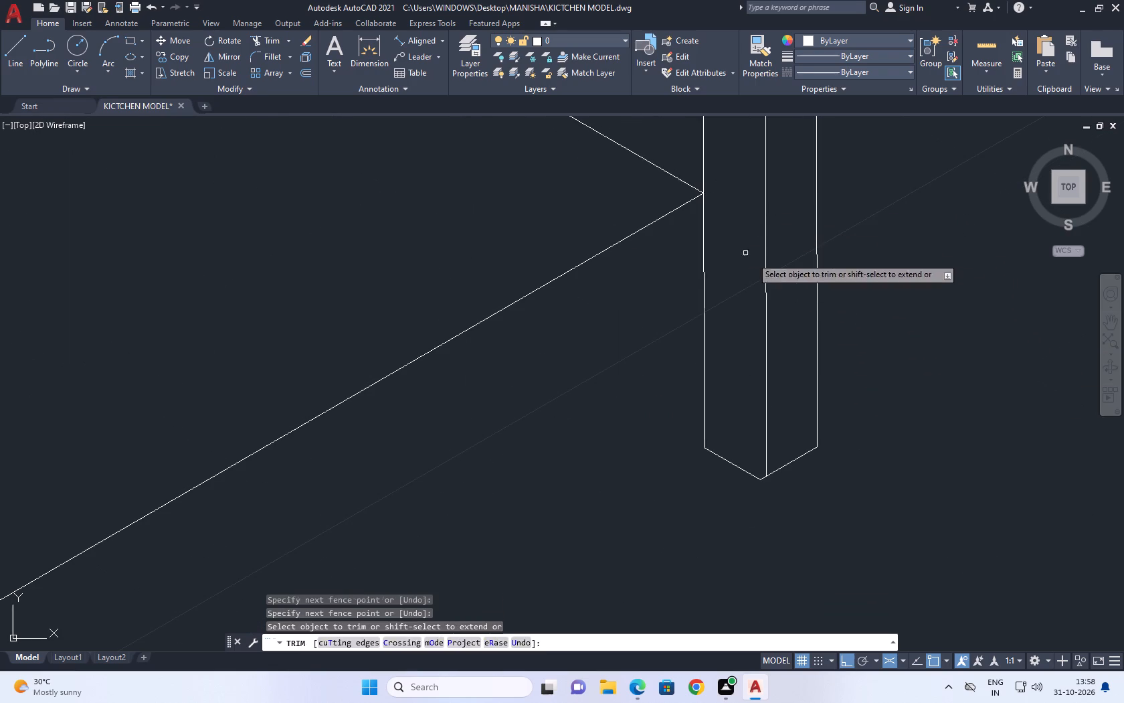
pyautogui.press('space')
# Draw a third brace line at 150° from the second brace line's end on the middle front leg past the slanted leg.
pyautogui.scroll(-5, 880, 318)
pyautogui.moveTo(754, 332); pyautogui.dragTo(812, 385, button='middle')
pyautogui.moveTo(738, 275); pyautogui.dragTo(749, 301, button='middle')
pyautogui.scroll(2, 763, 287)
pyautogui.moveTo(780, 298); pyautogui.dragTo(782, 310, button='middle')
pyautogui.press('l')
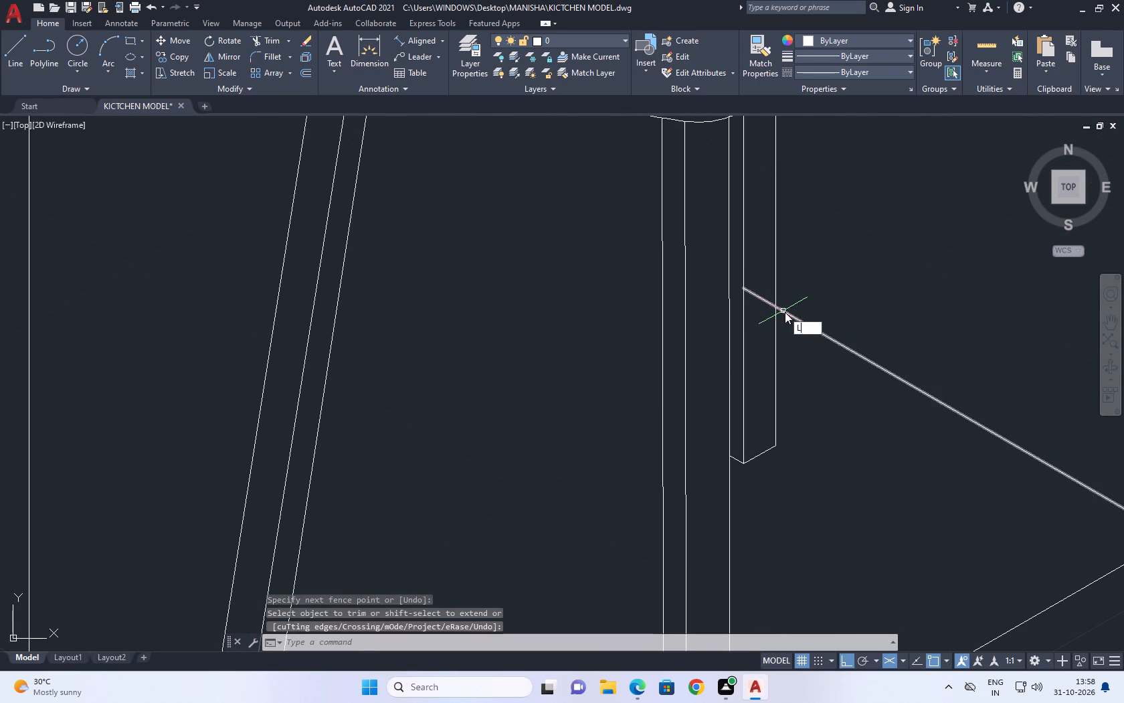
pyautogui.press('space')
pyautogui.scroll(-3, 786, 309)
pyautogui.scroll(2, 763, 424)
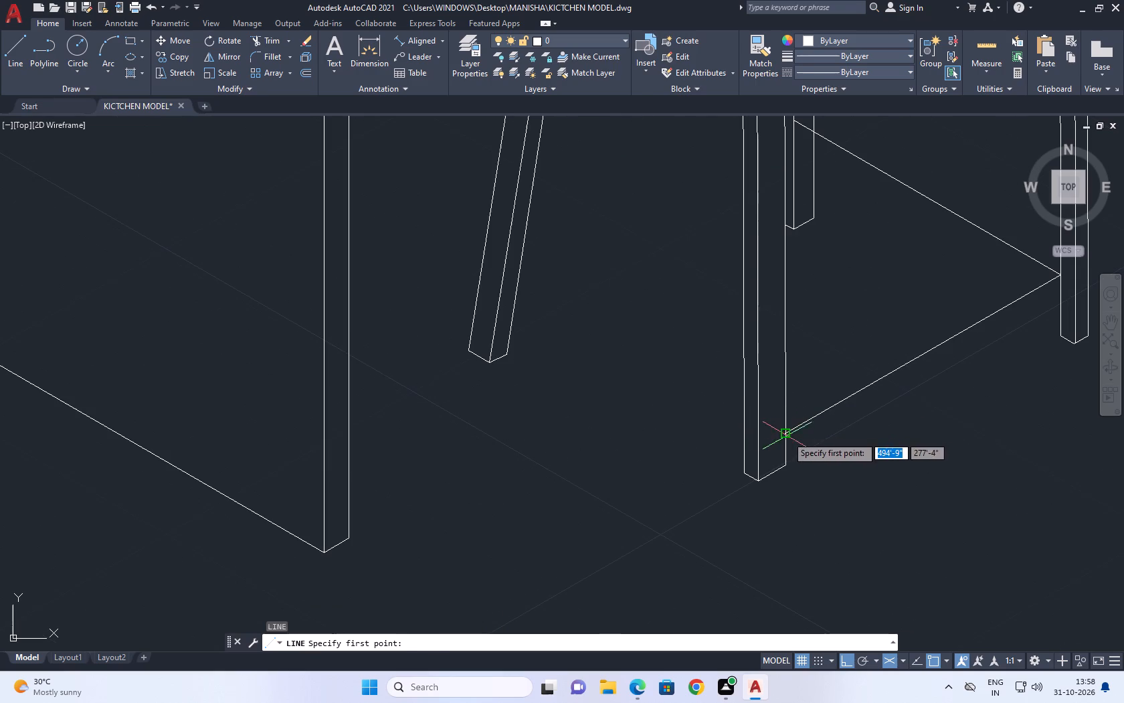
pyautogui.click(787, 436)
pyautogui.moveTo(616, 331); pyautogui.dragTo(681, 406, button='middle')
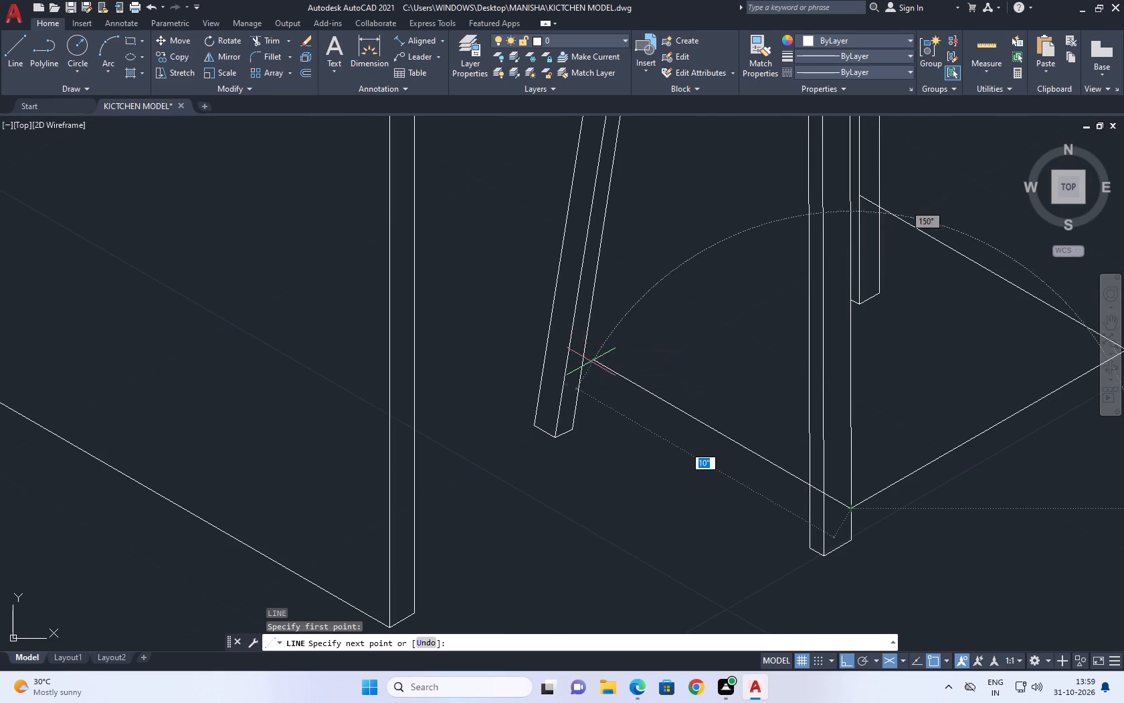
pyautogui.moveTo(506, 311); pyautogui.dragTo(517, 319)
pyautogui.press('space')
# Trim the third brace line where it crosses the slanted leg and remove the stub overshooting beyond it.
pyautogui.moveTo(555, 281); pyautogui.dragTo(604, 362, button='middle')
pyautogui.press('t')
pyautogui.press('r')
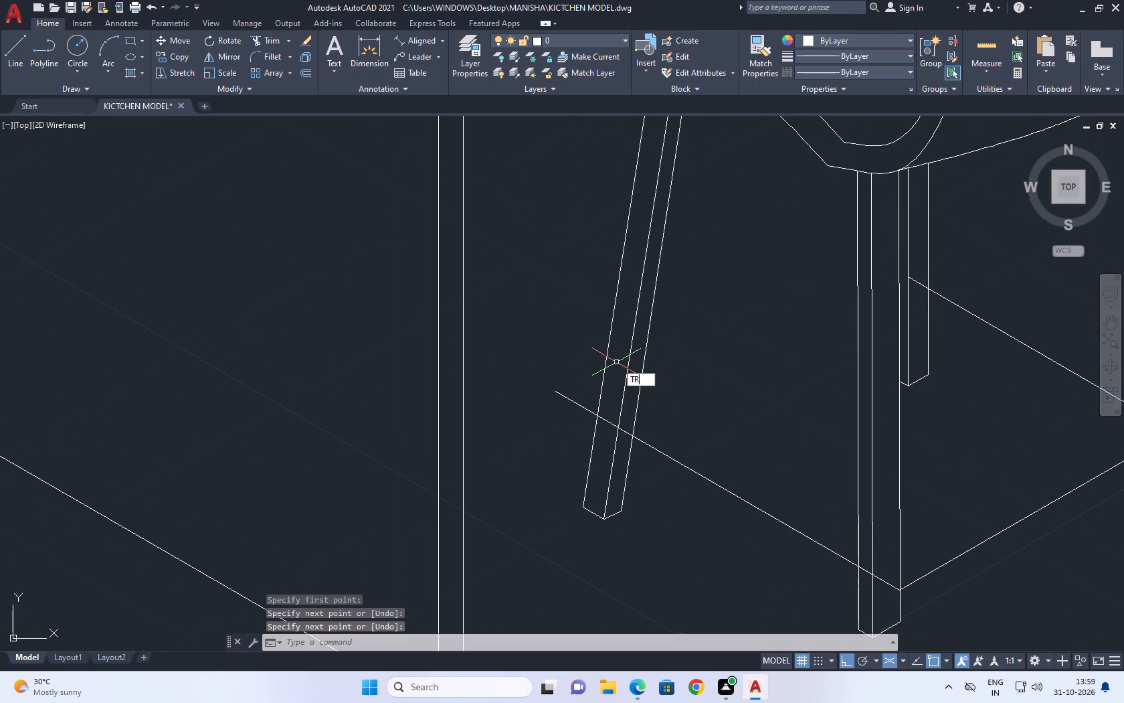
pyautogui.press('space')
pyautogui.scroll(1, 627, 427)
pyautogui.click(623, 430)
pyautogui.click(621, 445)
pyautogui.click(597, 420)
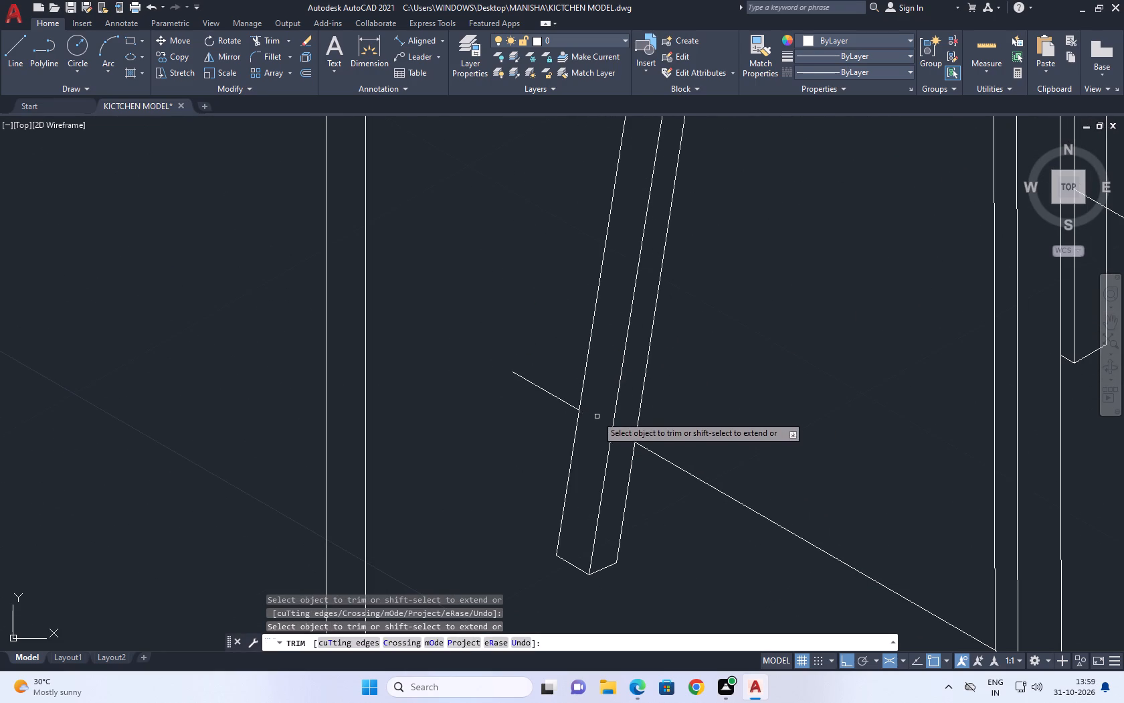
pyautogui.click(546, 390)
pyautogui.click(543, 404)
pyautogui.press('space')
pyautogui.click(551, 368)
pyautogui.click(537, 378)
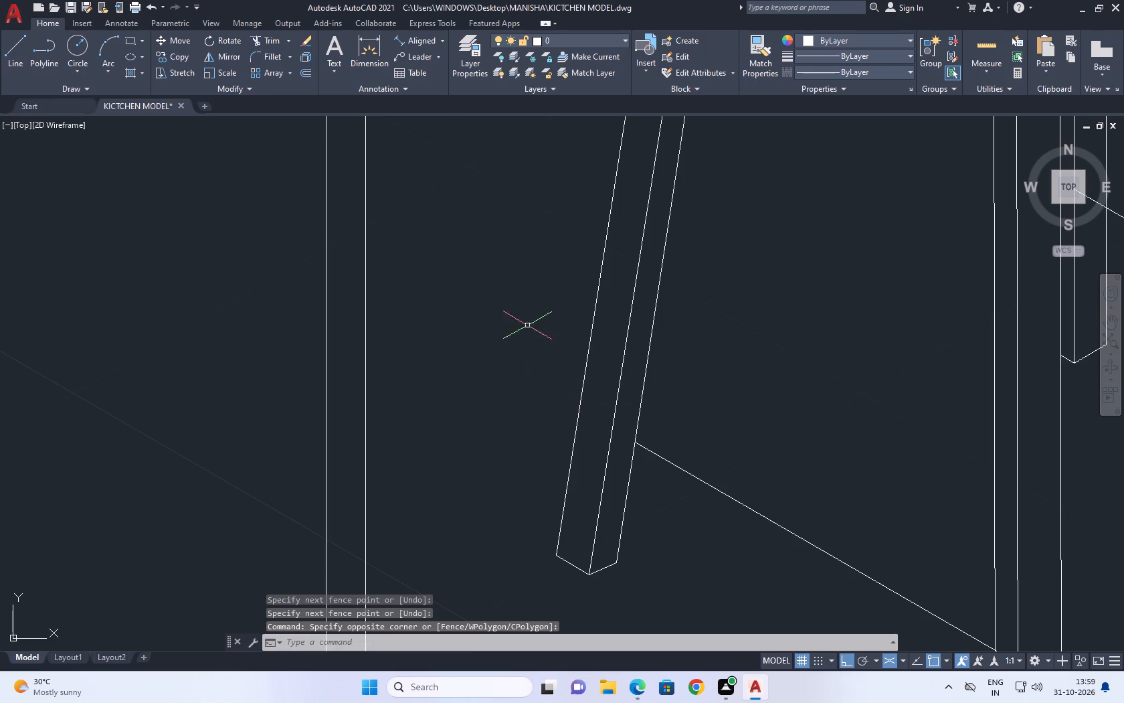
# Draw a fourth brace line about 11" long at 30° from the third brace line's end on the slanted leg to the rear leg.
pyautogui.scroll(-2, 524, 321)
pyautogui.moveTo(639, 347); pyautogui.dragTo(597, 431, button='middle')
pyautogui.press('l')
pyautogui.press('space')
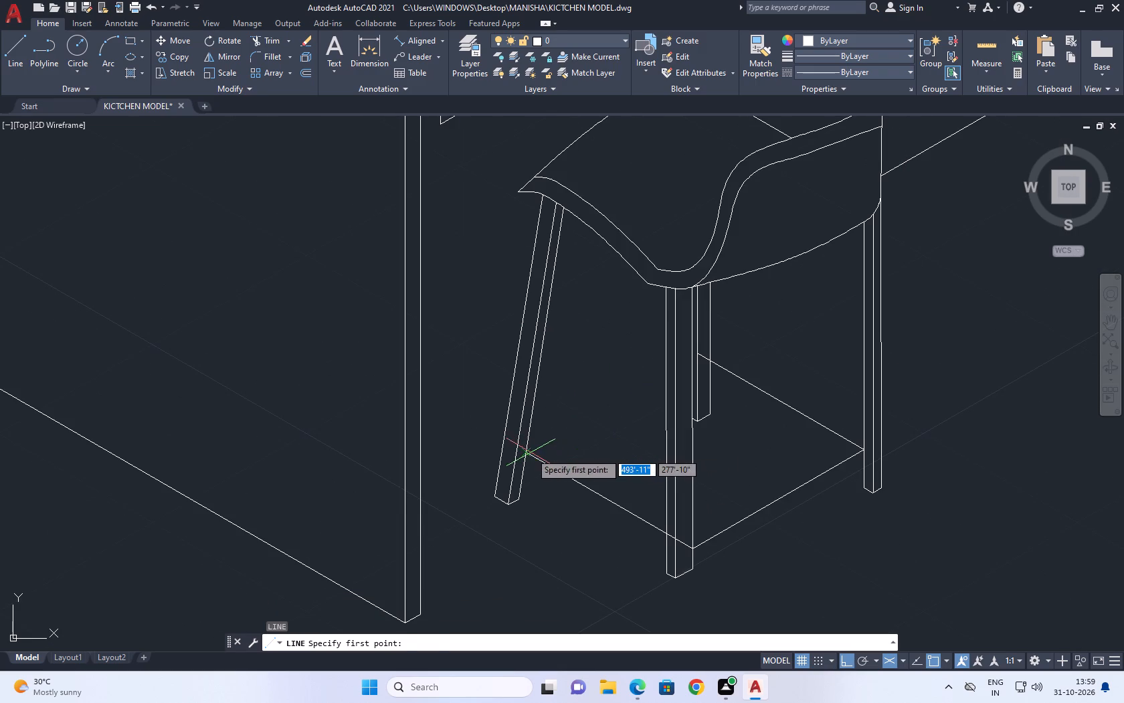
pyautogui.click(530, 453)
pyautogui.moveTo(646, 380); pyautogui.dragTo(617, 399, button='middle')
pyautogui.scroll(2, 655, 382)
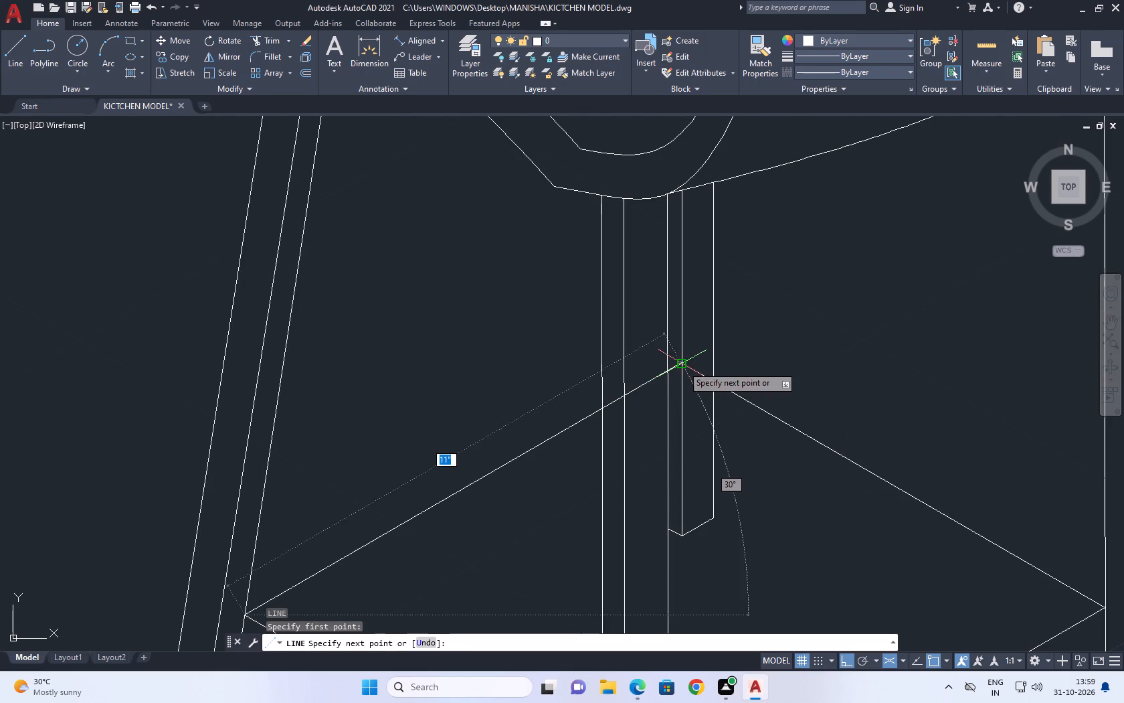
pyautogui.click(684, 365)
pyautogui.press('space')
# Trim the fourth brace line so it stops at the middle front leg's near edge, removing the pieces behind that leg and at the rear leg.
pyautogui.scroll(-5, 697, 351)
pyautogui.moveTo(706, 365); pyautogui.dragTo(735, 414, button='middle')
pyautogui.write('TR')
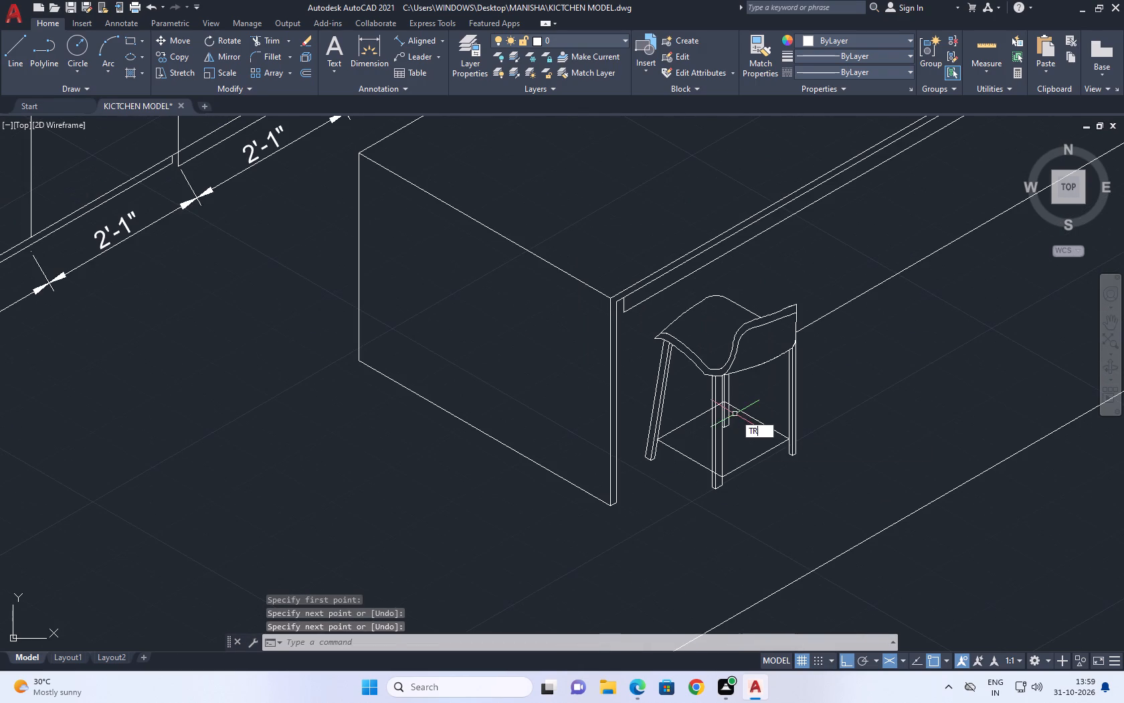
pyautogui.press('space')
pyautogui.scroll(4, 703, 428)
pyautogui.click(765, 321)
pyautogui.click(749, 378)
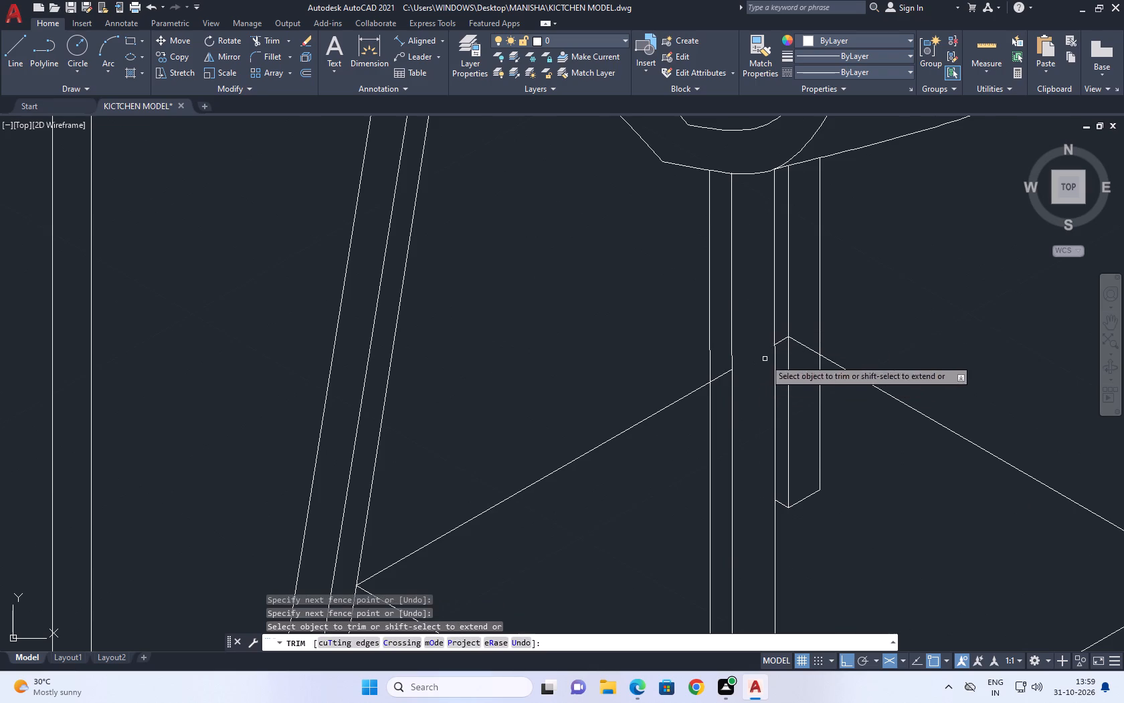
pyautogui.scroll(1, 767, 349)
pyautogui.click(791, 335)
pyautogui.scroll(-3, 743, 358)
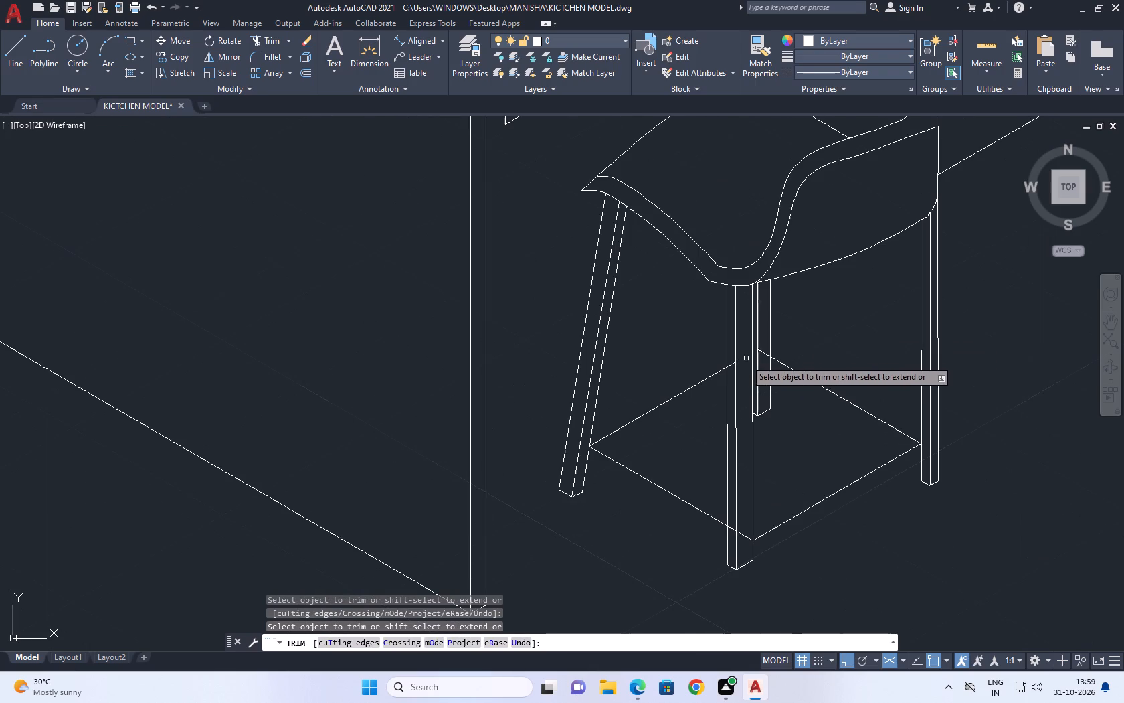
pyautogui.click(731, 366)
pyautogui.moveTo(801, 372); pyautogui.dragTo(802, 390, button='middle')
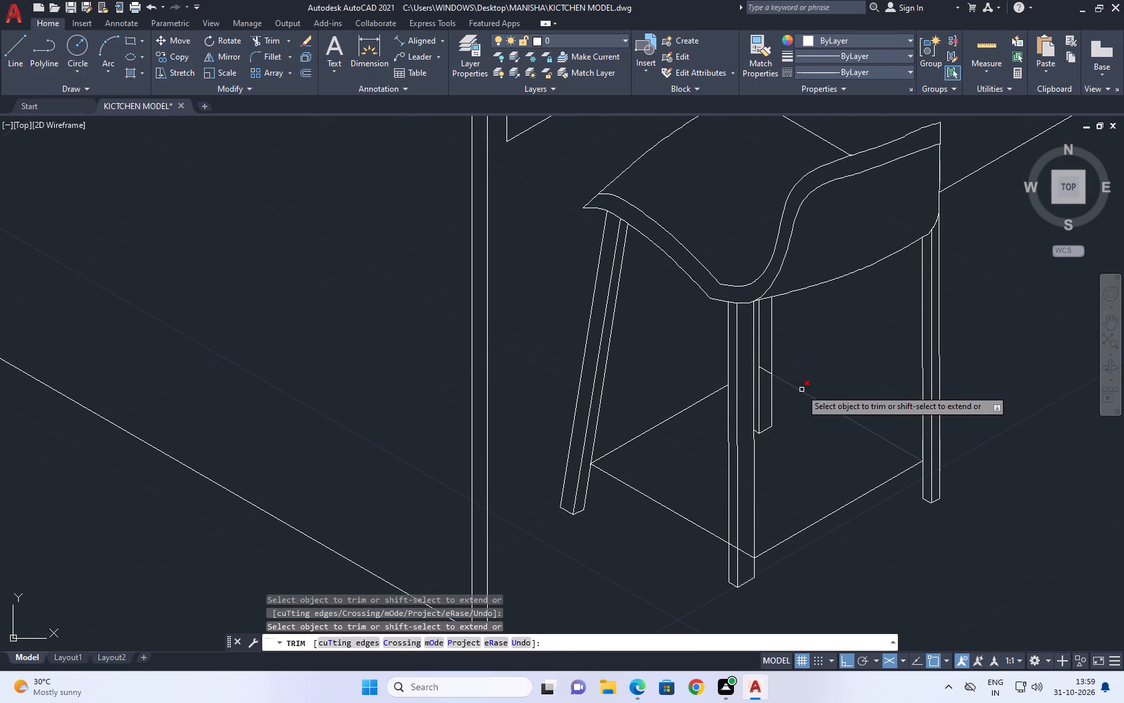
pyautogui.press('space')
# Copy the first brace line, between the rear and far-right legs, 0.5" straight down on the right isoplane.
pyautogui.click(850, 399)
pyautogui.click(818, 425)
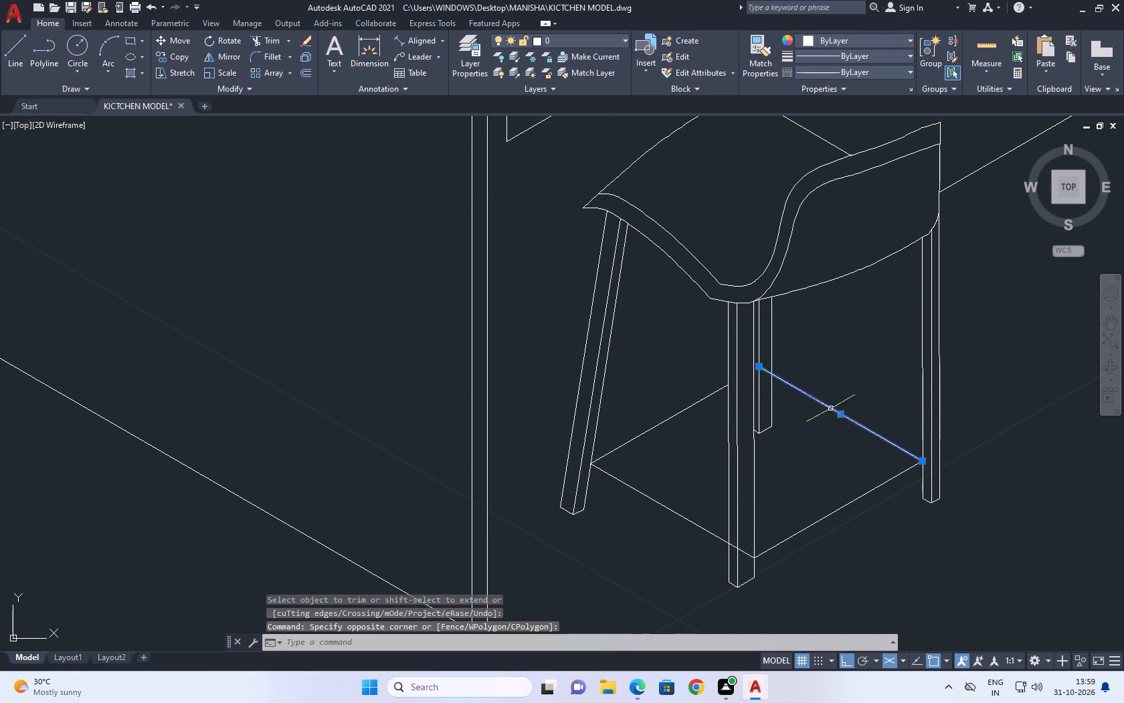
pyautogui.moveTo(834, 372); pyautogui.dragTo(826, 413, button='middle')
pyautogui.press('c')
pyautogui.press('o')
pyautogui.press('space')
pyautogui.scroll(3, 831, 440)
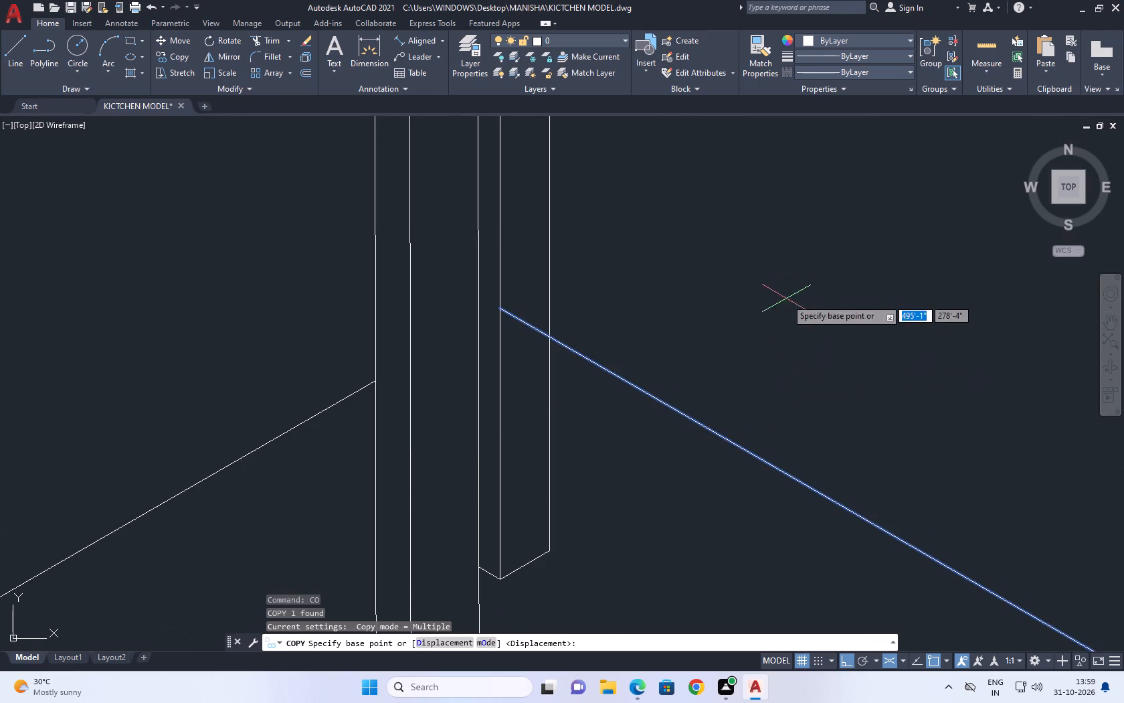
pyautogui.moveTo(784, 443); pyautogui.dragTo(768, 222, button='middle')
pyautogui.click(757, 250)
pyautogui.scroll(-1, 769, 309)
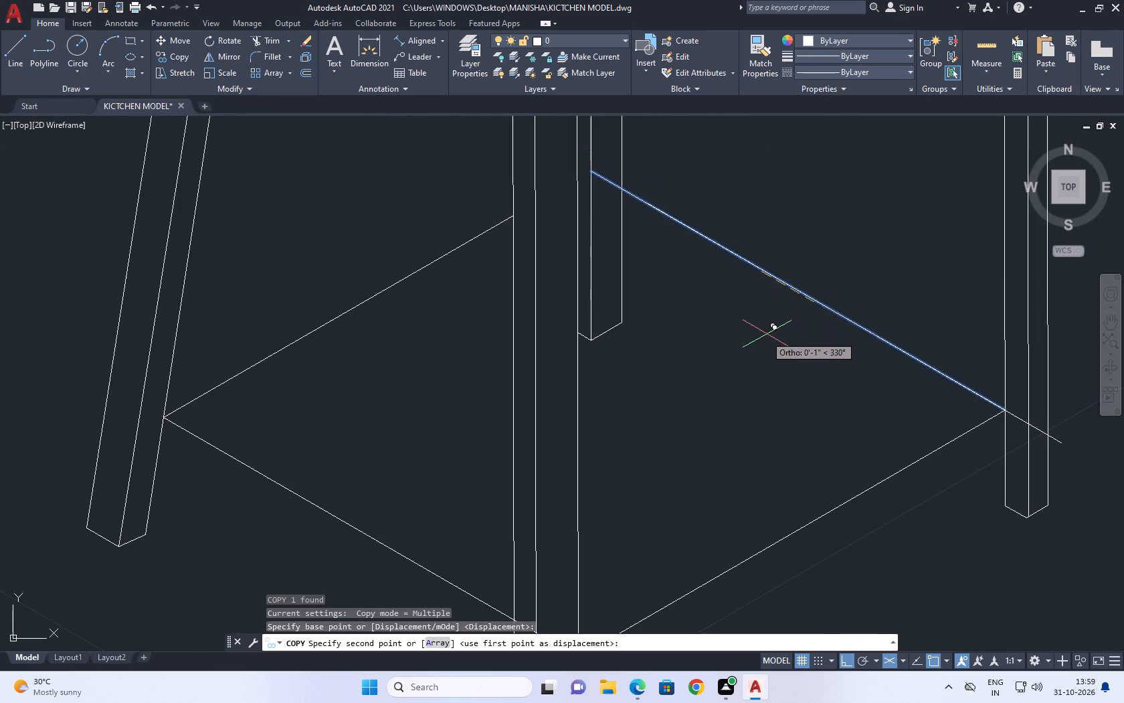
pyautogui.press('F5')
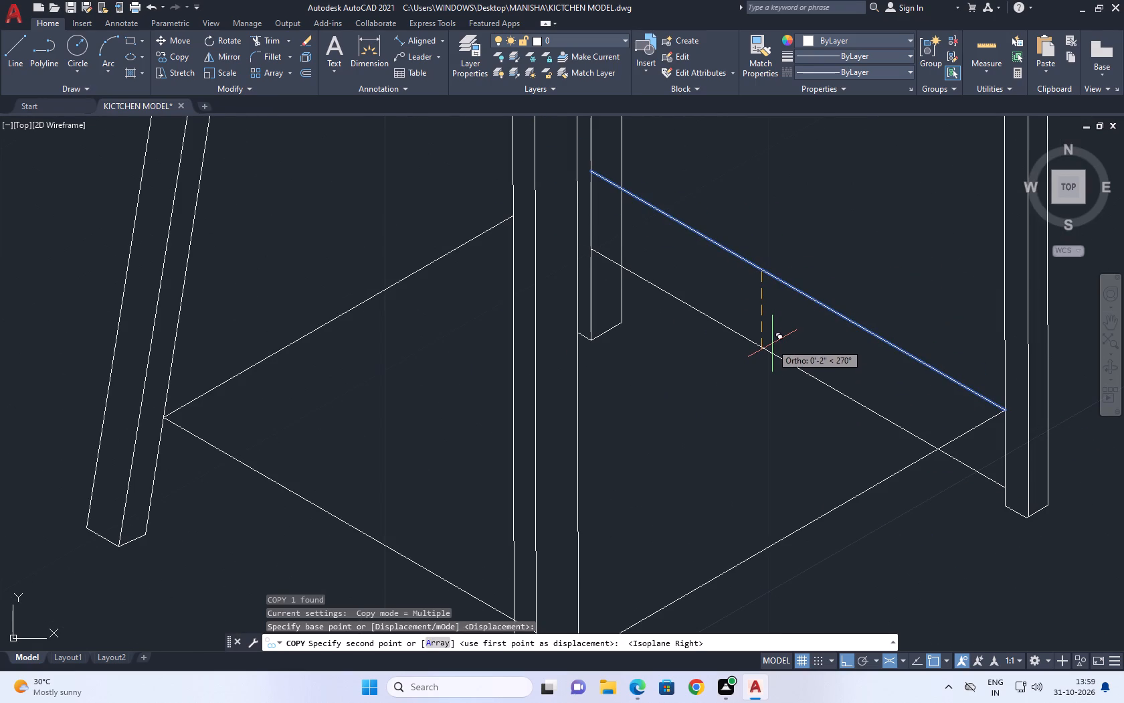
pyautogui.write('0.')
pyautogui.press('5')
pyautogui.press('Return')
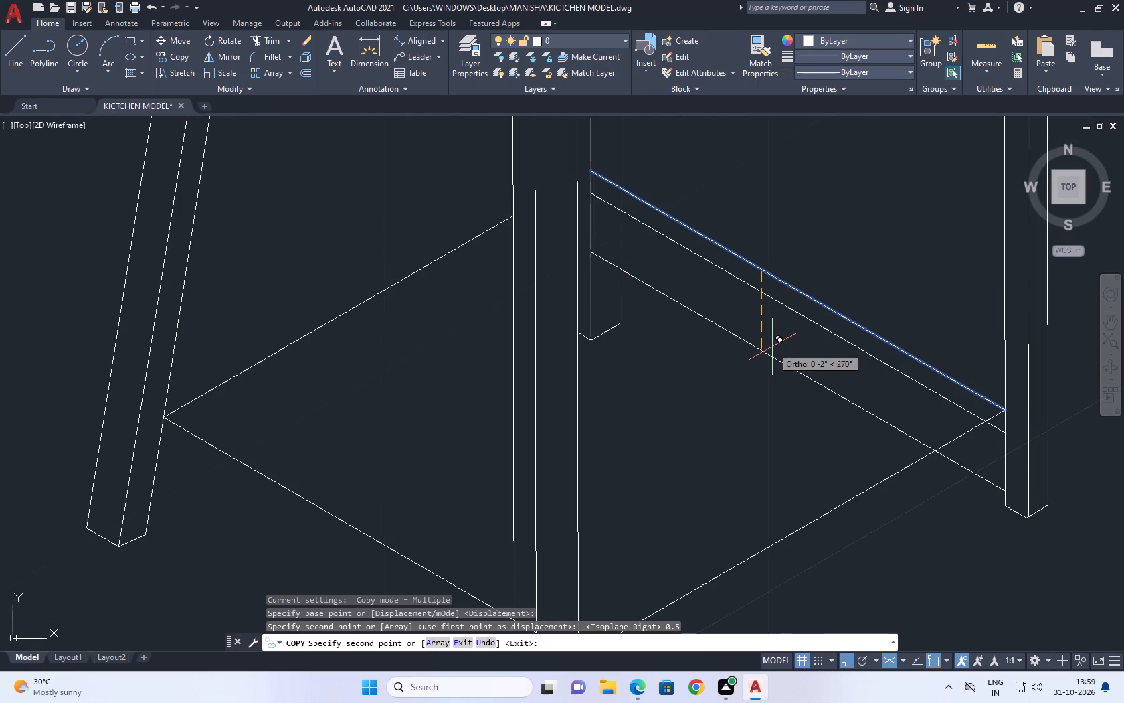
pyautogui.moveTo(785, 347); pyautogui.dragTo(793, 227, button='middle')
pyautogui.press('Escape')
# Copy the second brace line, between the far-right and middle front legs, 0.5" straight down.
pyautogui.moveTo(812, 401); pyautogui.dragTo(805, 389)
pyautogui.moveTo(769, 433); pyautogui.dragTo(749, 456)
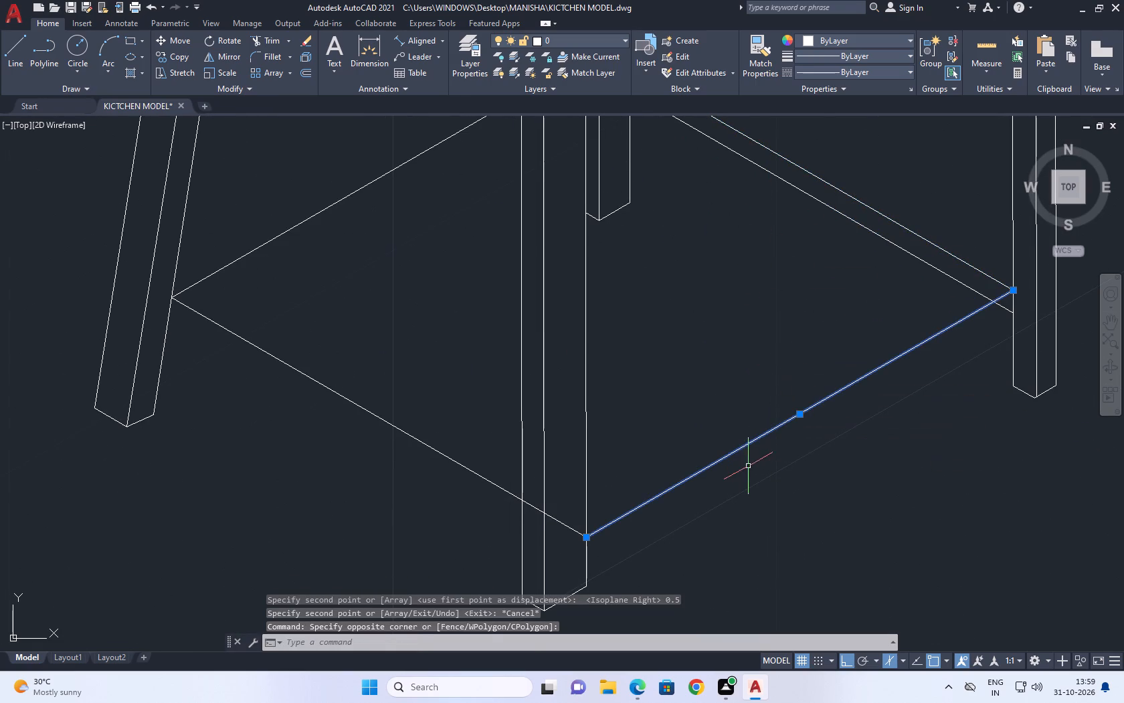
pyautogui.press('c')
pyautogui.press('o')
pyautogui.press('space')
pyautogui.moveTo(760, 449); pyautogui.dragTo(758, 469)
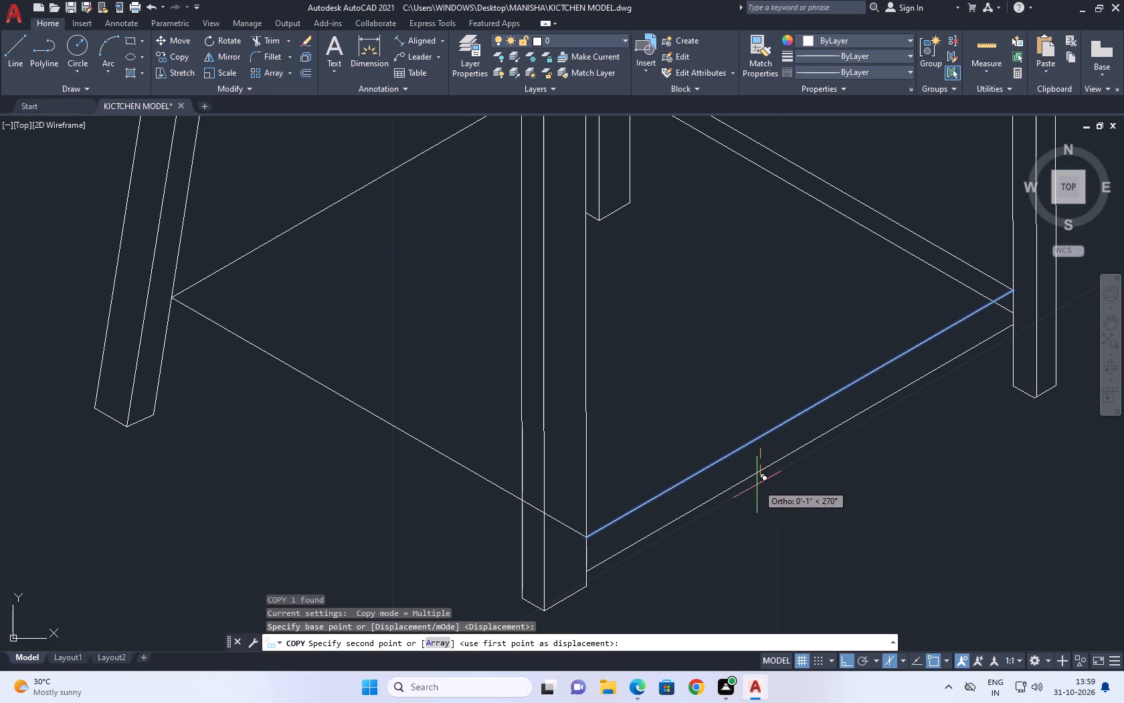
pyautogui.press('0')
pyautogui.press('.')
pyautogui.write('5')
pyautogui.press('space')
pyautogui.press('Escape')
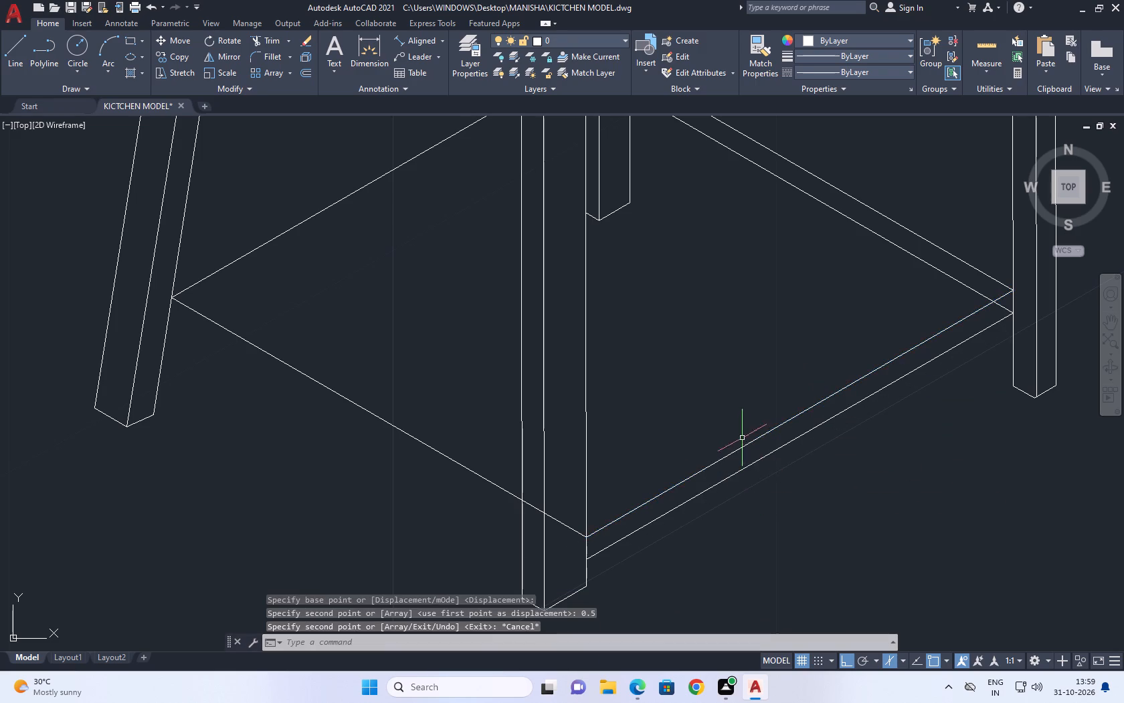
# Copy the third brace line, between the middle front and slanted legs, 0.5" straight down.
pyautogui.moveTo(489, 515); pyautogui.dragTo(884, 381, button='middle')
pyautogui.moveTo(809, 323); pyautogui.dragTo(735, 260)
pyautogui.moveTo(698, 241); pyautogui.dragTo(682, 238)
pyautogui.moveTo(753, 279); pyautogui.dragTo(614, 356, button='middle')
pyautogui.press('c')
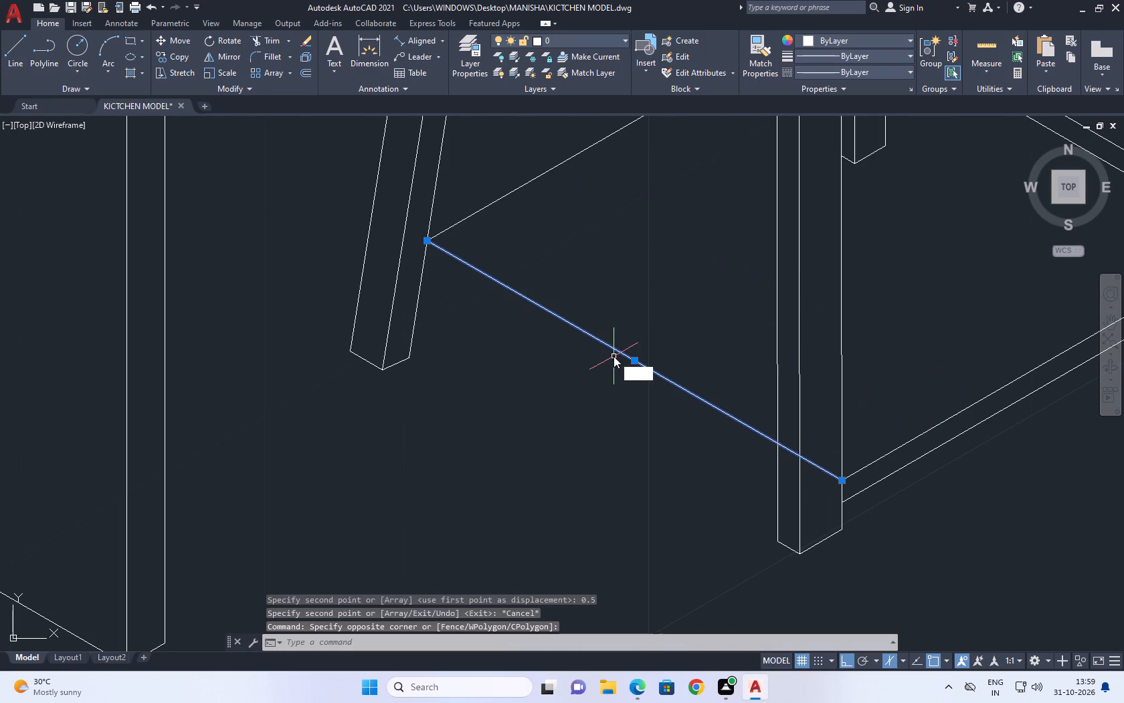
pyautogui.press('o')
pyautogui.press('space')
pyautogui.moveTo(632, 358); pyautogui.dragTo(628, 368)
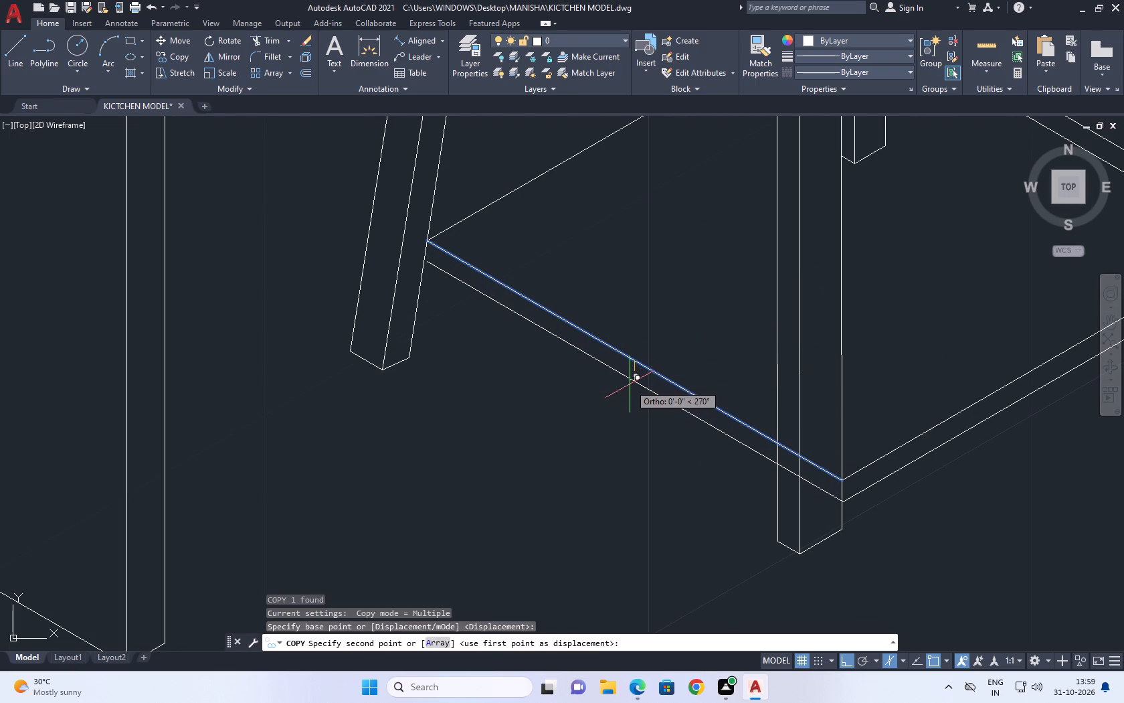
pyautogui.press('0')
pyautogui.press('0')
pyautogui.press('0')
pyautogui.press('.')
pyautogui.press('BackSpace')
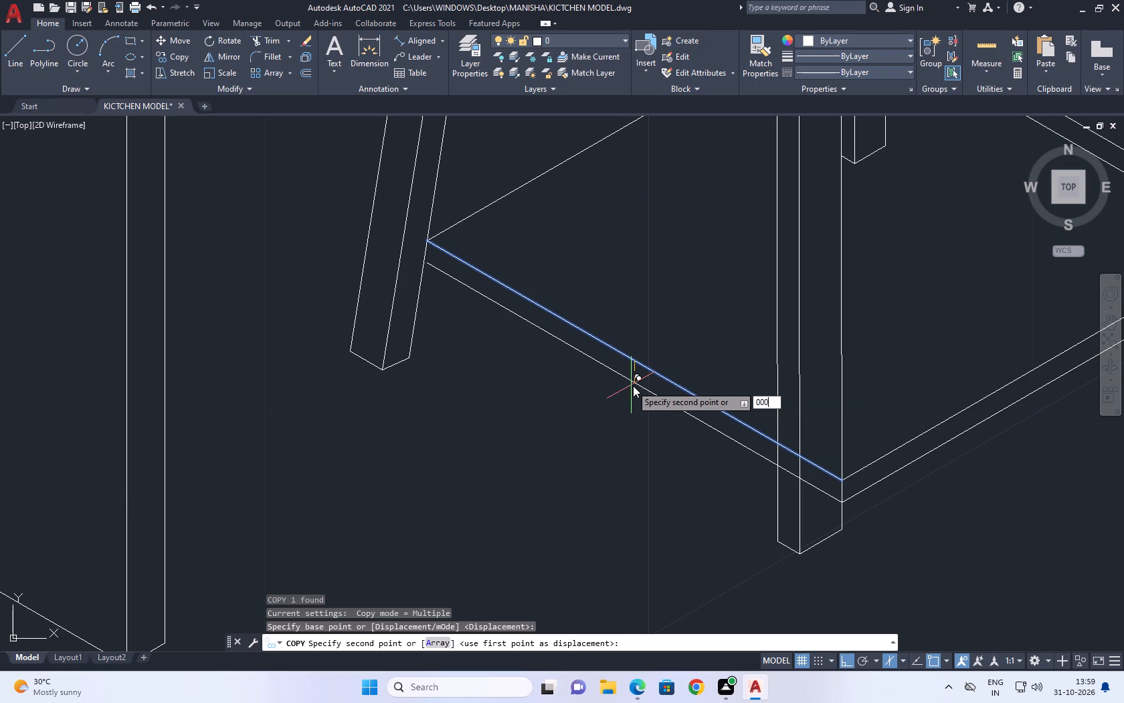
pyautogui.press('BackSpace')
pyautogui.press('BackSpace')
pyautogui.write('.5')
pyautogui.press('Return')
pyautogui.scroll(1, 658, 286)
pyautogui.moveTo(658, 294); pyautogui.dragTo(659, 401, button='middle')
pyautogui.press('Escape')
# Copy the fourth brace line, running from the slanted leg toward the rear leg, 0.5" straight down.
pyautogui.scroll(-2, 545, 252)
pyautogui.moveTo(559, 246); pyautogui.dragTo(591, 320, button='middle')
pyautogui.click(589, 281)
pyautogui.click(580, 362)
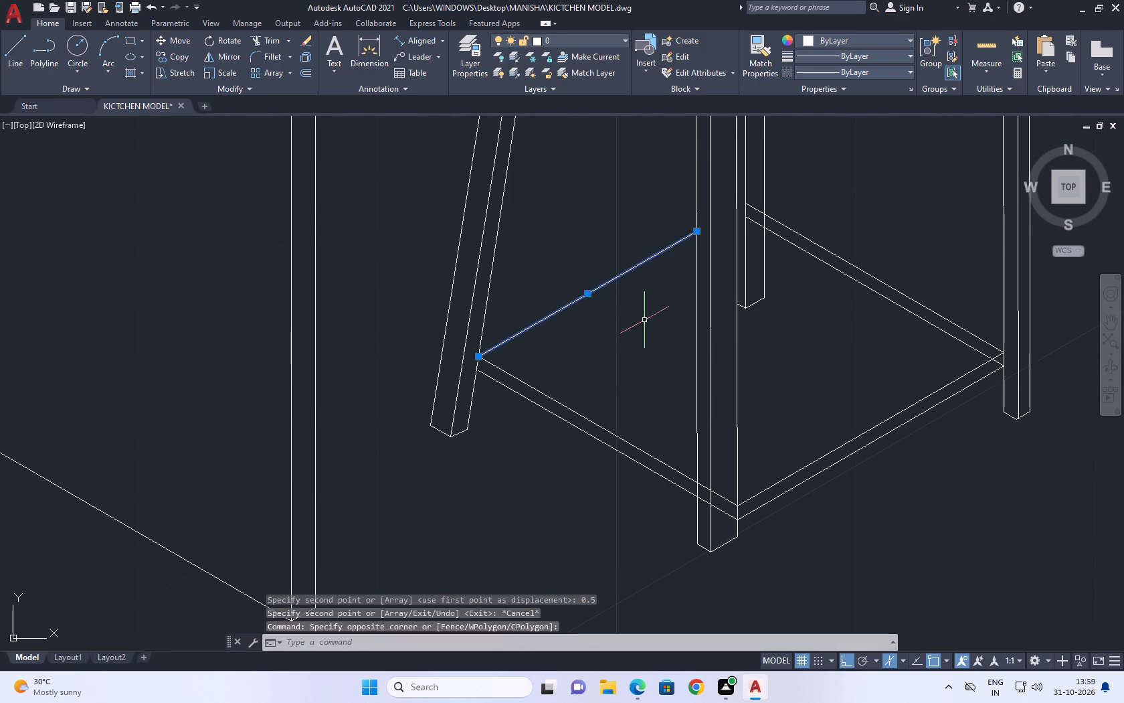
pyautogui.moveTo(644, 331); pyautogui.dragTo(638, 376, button='middle')
pyautogui.press('c')
pyautogui.write('O')
pyautogui.press('space')
pyautogui.click(558, 372)
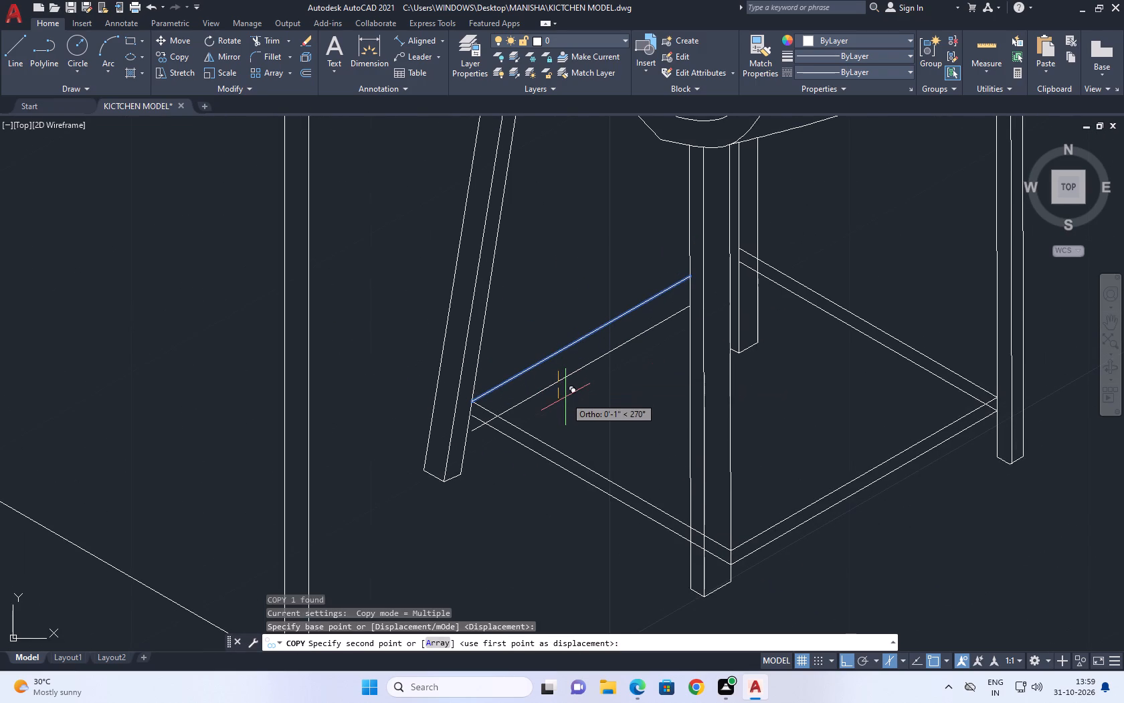
pyautogui.press('0')
pyautogui.write('.5')
pyautogui.press('Return')
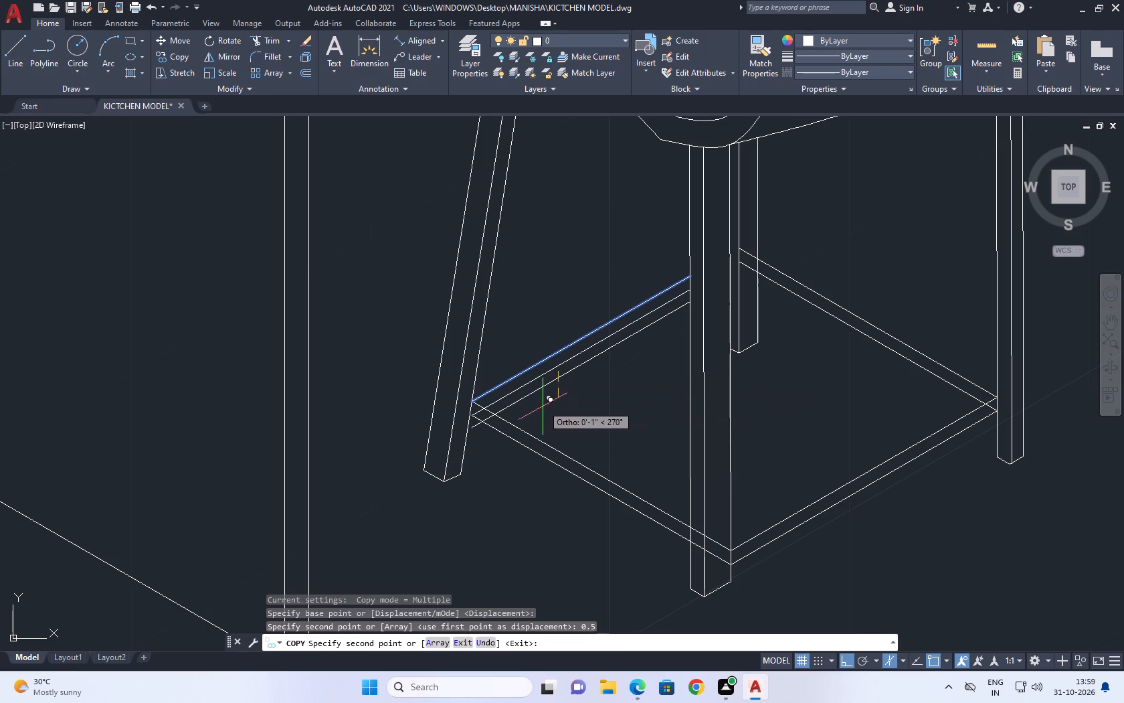
pyautogui.press('Escape')
# Extend the lower copies of the third and fourth brace lines to the slanted leg's inner edge.
pyautogui.moveTo(514, 401); pyautogui.dragTo(622, 315, button='middle')
pyautogui.scroll(3, 574, 335)
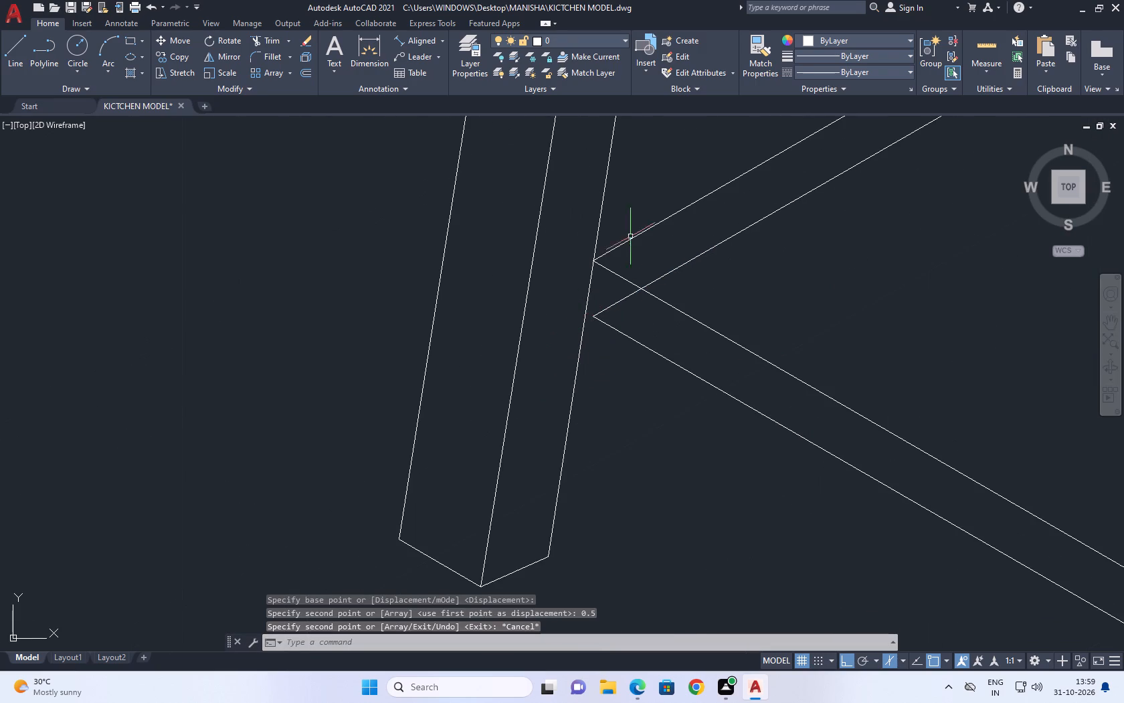
pyautogui.moveTo(634, 214); pyautogui.dragTo(639, 229, button='middle')
pyautogui.write('EX')
pyautogui.press('space')
pyautogui.click(621, 309)
pyautogui.click(618, 360)
pyautogui.press('Escape')
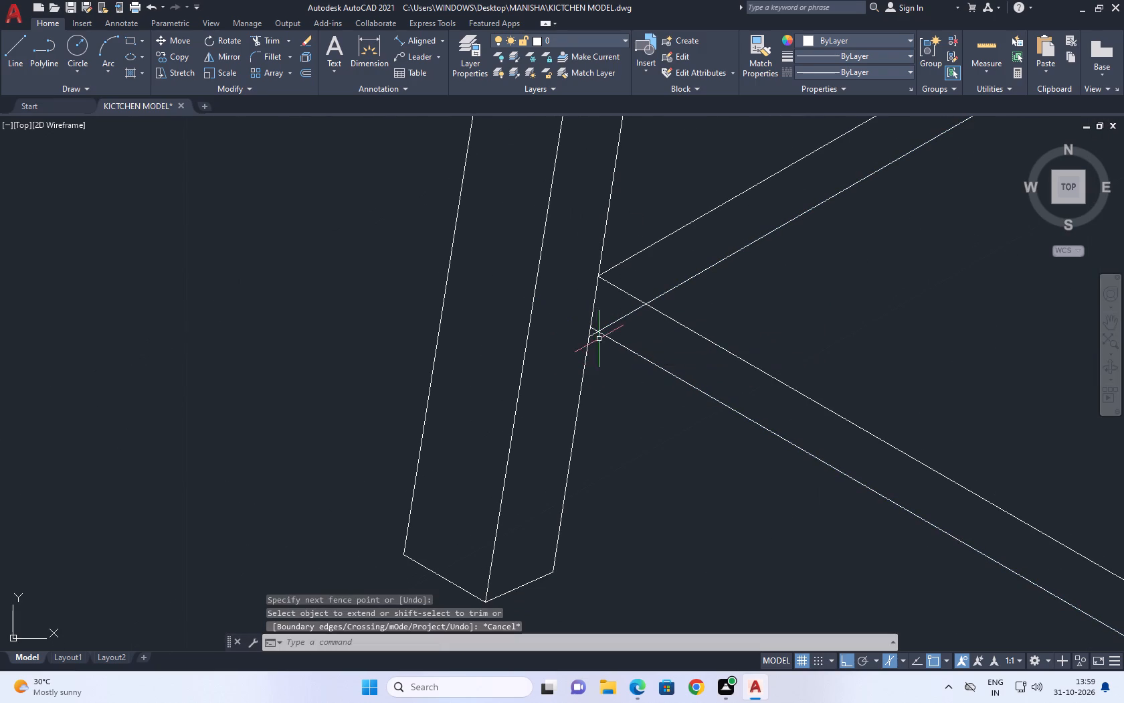
# Stretch the lower fourth brace line's end on the slanted leg to meet the lower third brace line's endpoint.
pyautogui.scroll(2, 593, 336)
pyautogui.click(624, 352)
pyautogui.click(645, 331)
pyautogui.click(654, 333)
pyautogui.moveTo(633, 353); pyautogui.dragTo(628, 360)
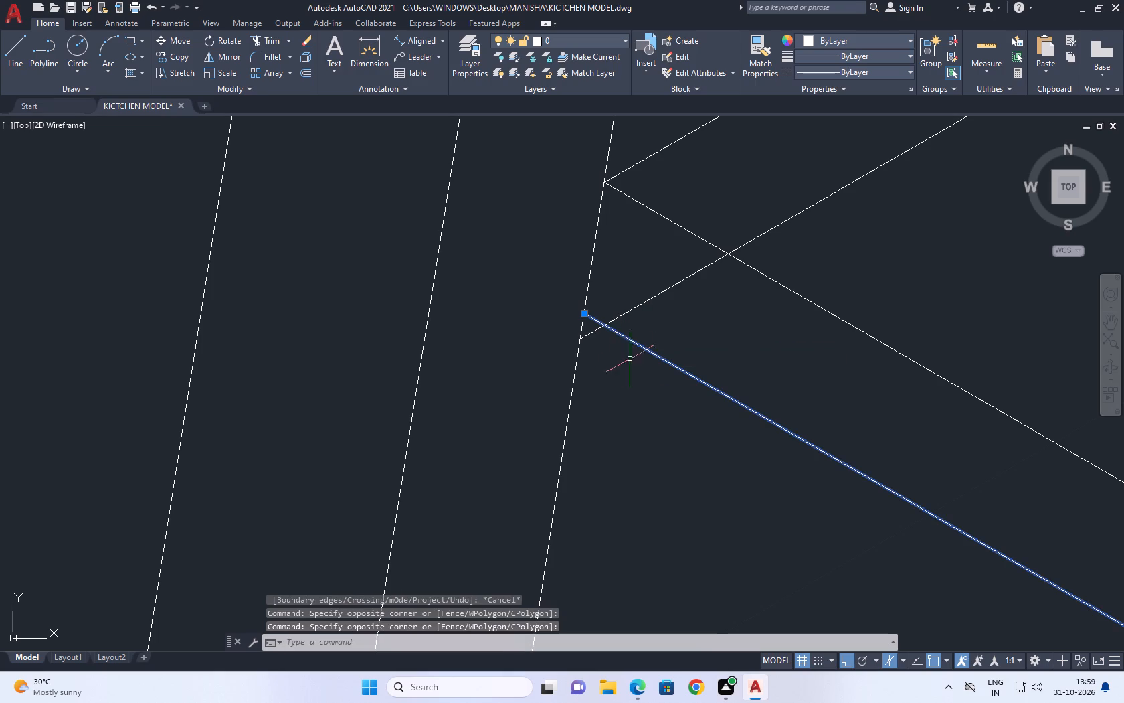
pyautogui.moveTo(638, 333); pyautogui.dragTo(607, 435, button='middle')
pyautogui.scroll(2, 603, 396)
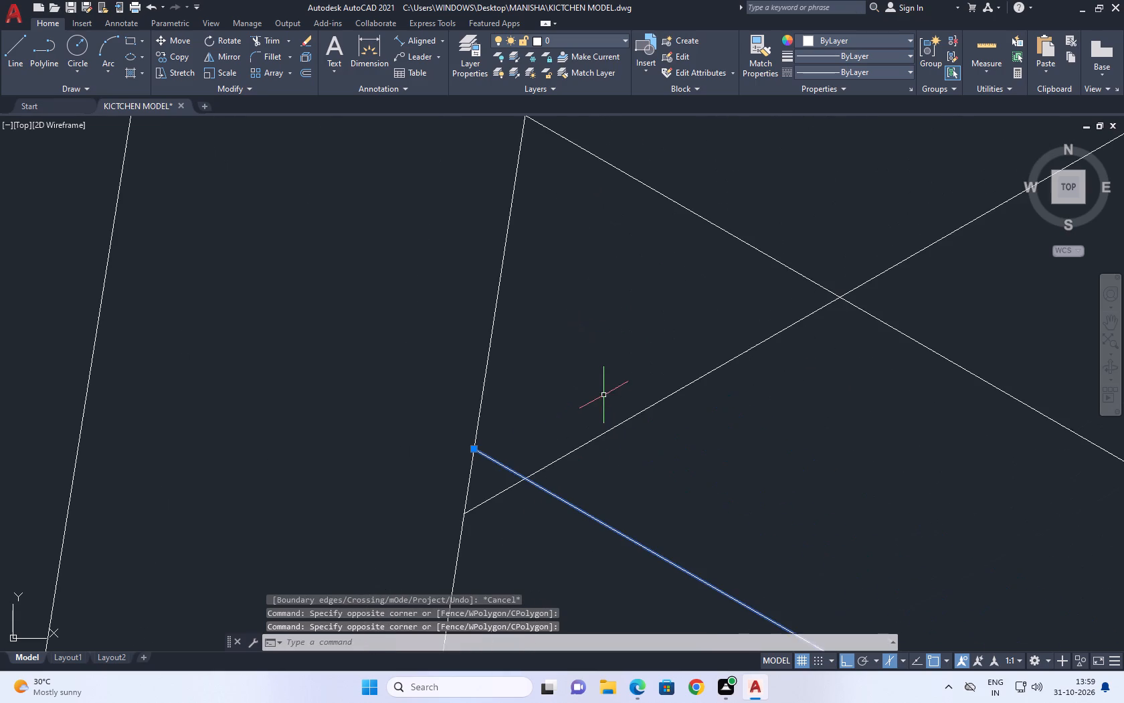
pyautogui.click(632, 431)
pyautogui.click(616, 370)
pyautogui.click(465, 515)
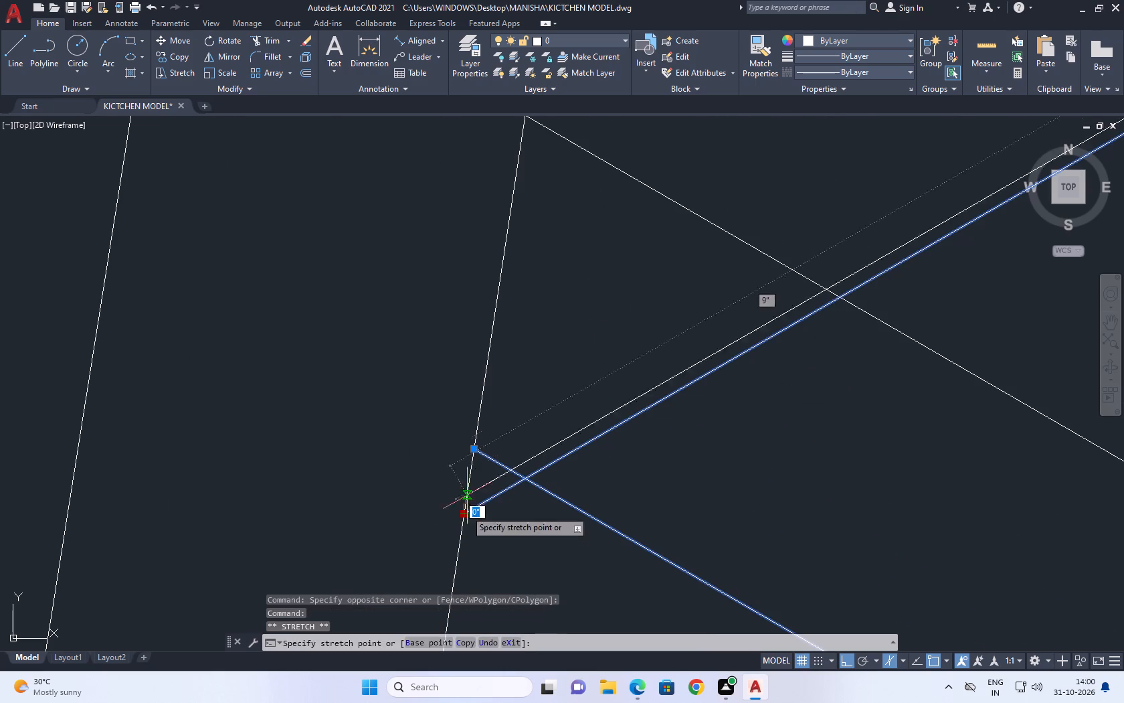
pyautogui.click(481, 445)
pyautogui.scroll(-5, 498, 483)
pyautogui.press('Escape')
pyautogui.scroll(-4, 585, 468)
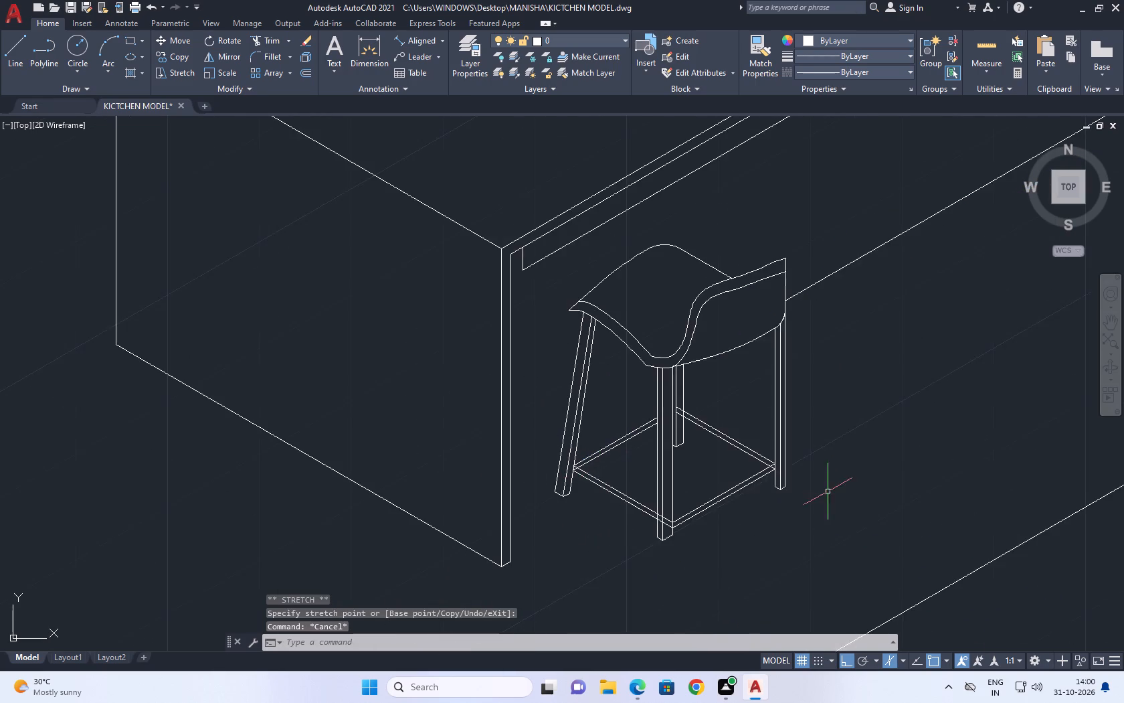
# Trim the third brace's upper and lower lines where they cross both faces of the middle front leg.
pyautogui.moveTo(839, 493); pyautogui.dragTo(795, 467, button='middle')
pyautogui.scroll(3, 610, 510)
pyautogui.moveTo(678, 481); pyautogui.dragTo(682, 488, button='middle')
pyautogui.write('TR')
pyautogui.press('space')
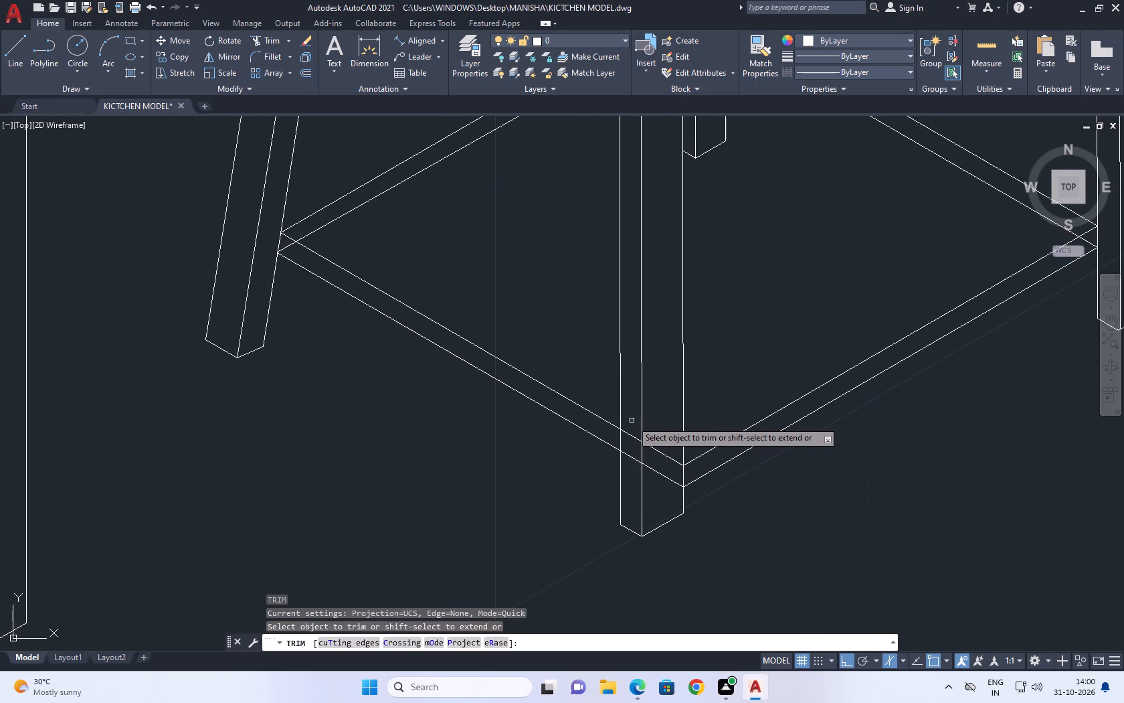
pyautogui.click(628, 420)
pyautogui.click(639, 502)
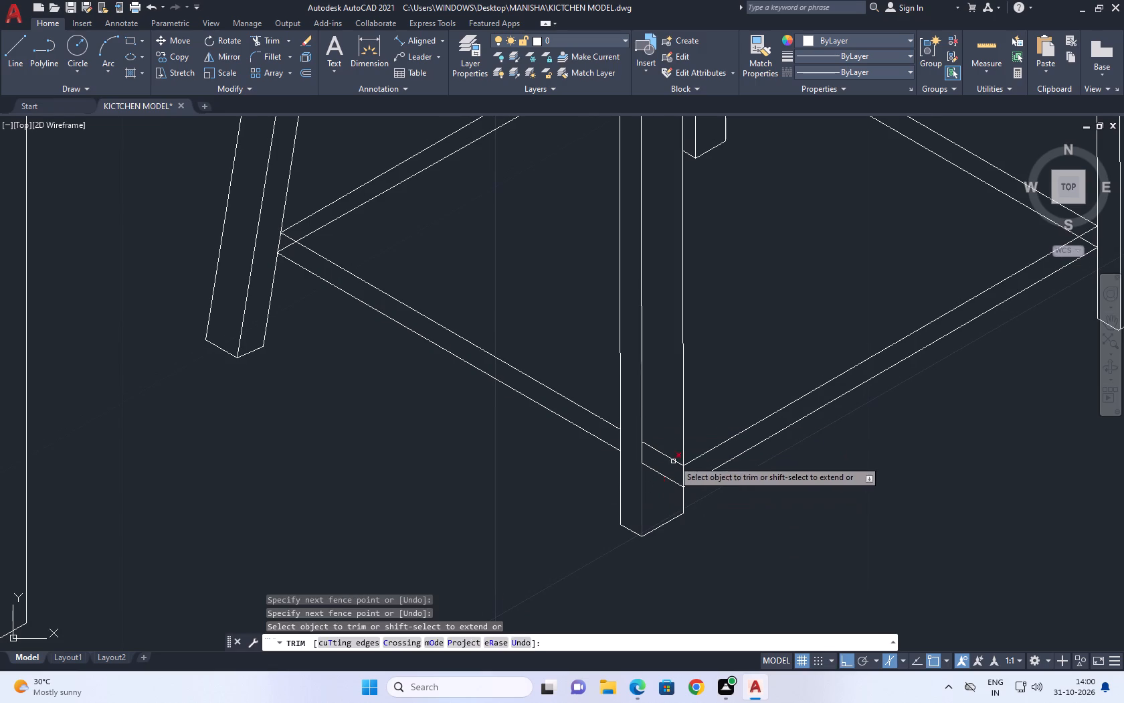
pyautogui.click(675, 439)
pyautogui.click(662, 490)
pyautogui.press('Escape')
# Trim the upper and lower lines of the rear leg's brace where they cross that leg's face.
pyautogui.scroll(-2, 689, 459)
pyautogui.moveTo(830, 369); pyautogui.dragTo(830, 372, button='middle')
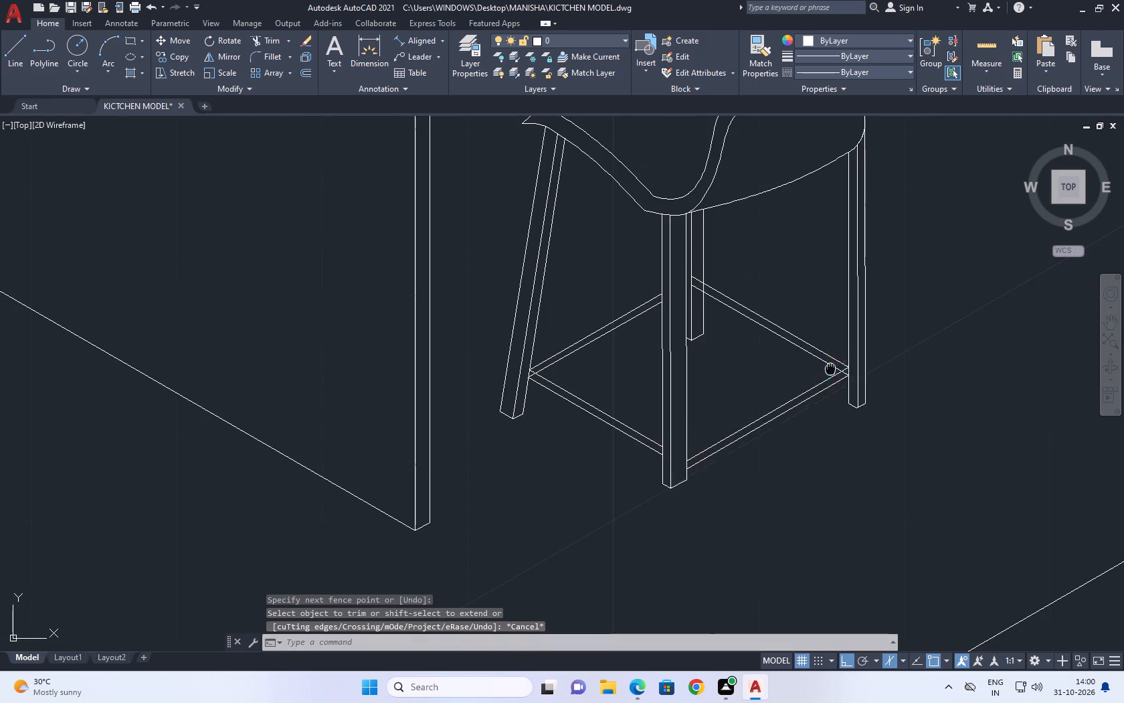
pyautogui.moveTo(830, 372); pyautogui.dragTo(814, 403, button='middle')
pyautogui.moveTo(836, 422); pyautogui.dragTo(837, 441, button='middle')
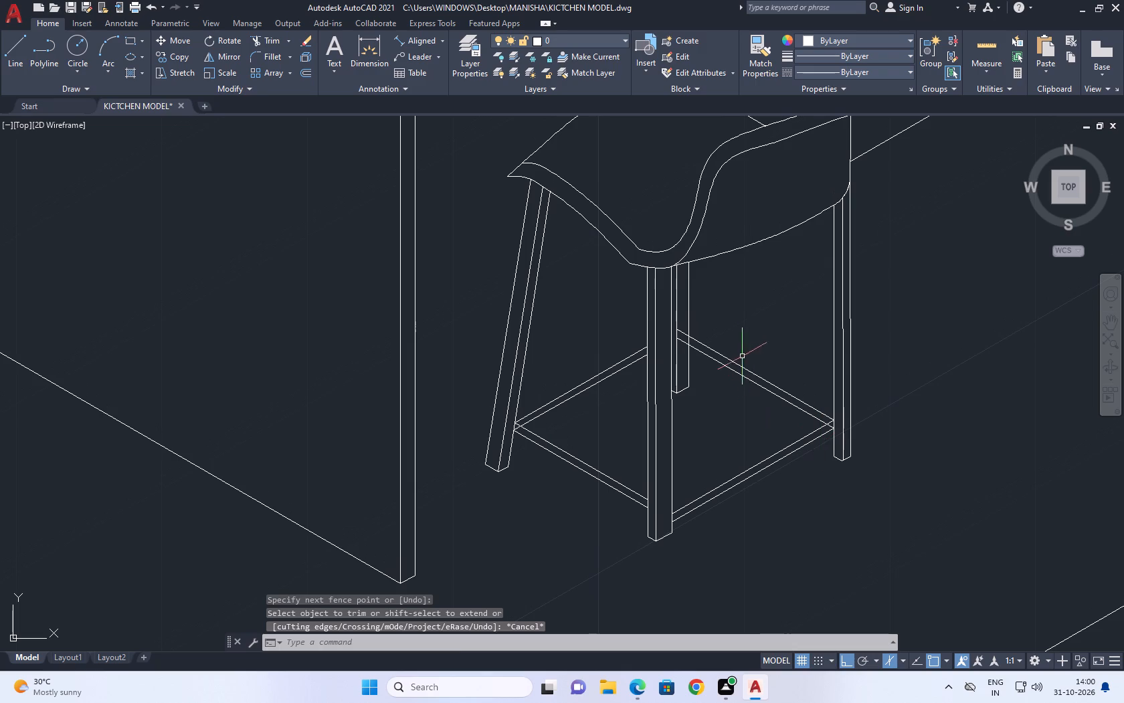
pyautogui.moveTo(723, 388); pyautogui.dragTo(727, 398, button='middle')
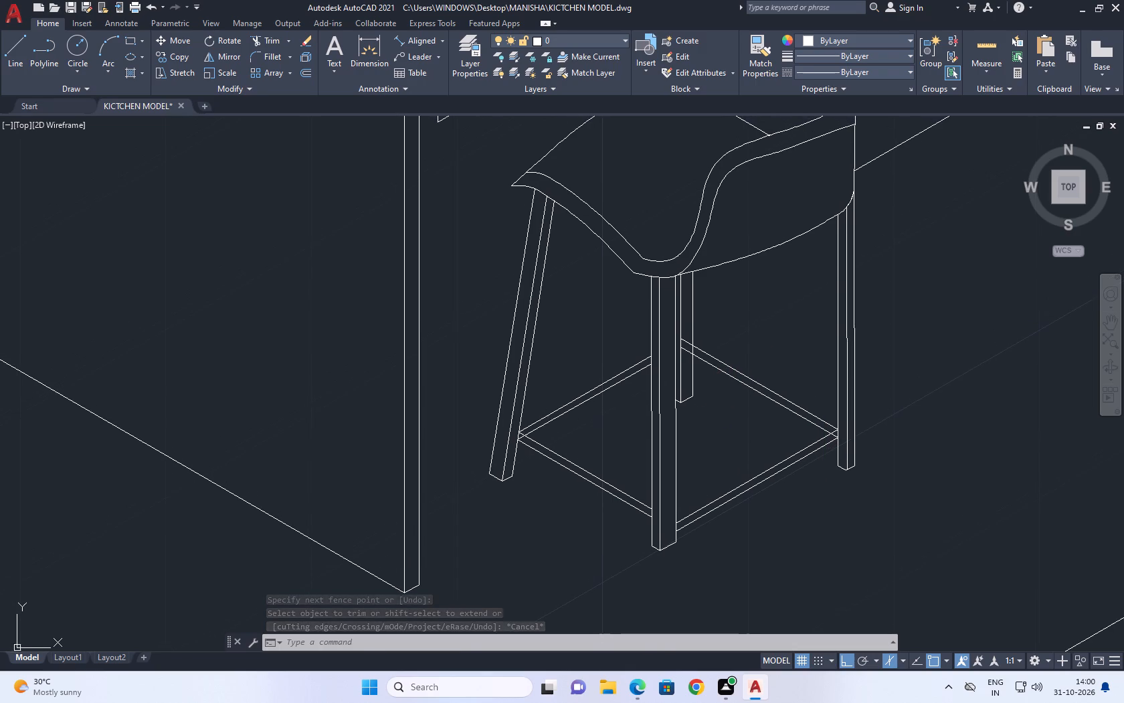
pyautogui.scroll(2, 696, 354)
pyautogui.press('t')
pyautogui.press('r')
pyautogui.press('space')
pyautogui.click(672, 315)
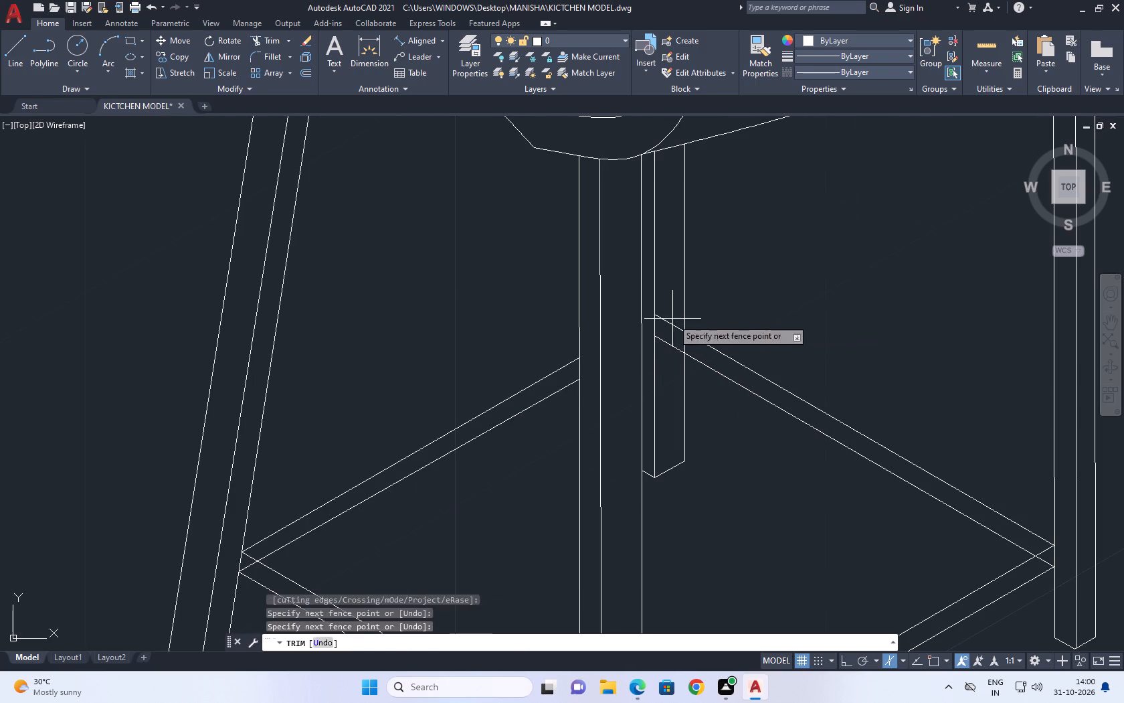
pyautogui.click(665, 376)
pyautogui.press('Escape')
# Move all eight brace lines of the chair straight up about 3".
pyautogui.scroll(-2, 702, 323)
pyautogui.moveTo(783, 335); pyautogui.dragTo(694, 335, button='middle')
pyautogui.moveTo(634, 423); pyautogui.dragTo(685, 362, button='middle')
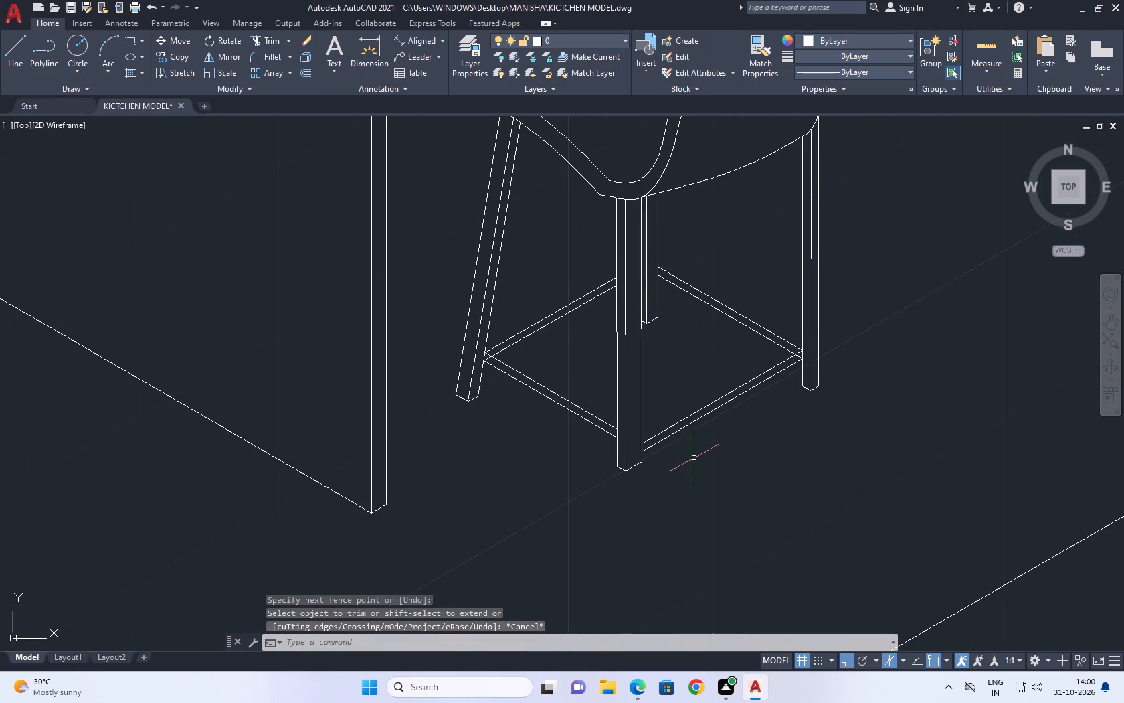
pyautogui.moveTo(708, 376); pyautogui.dragTo(732, 453, button='middle')
pyautogui.scroll(-3, 733, 465)
pyautogui.moveTo(888, 368); pyautogui.dragTo(843, 365, button='middle')
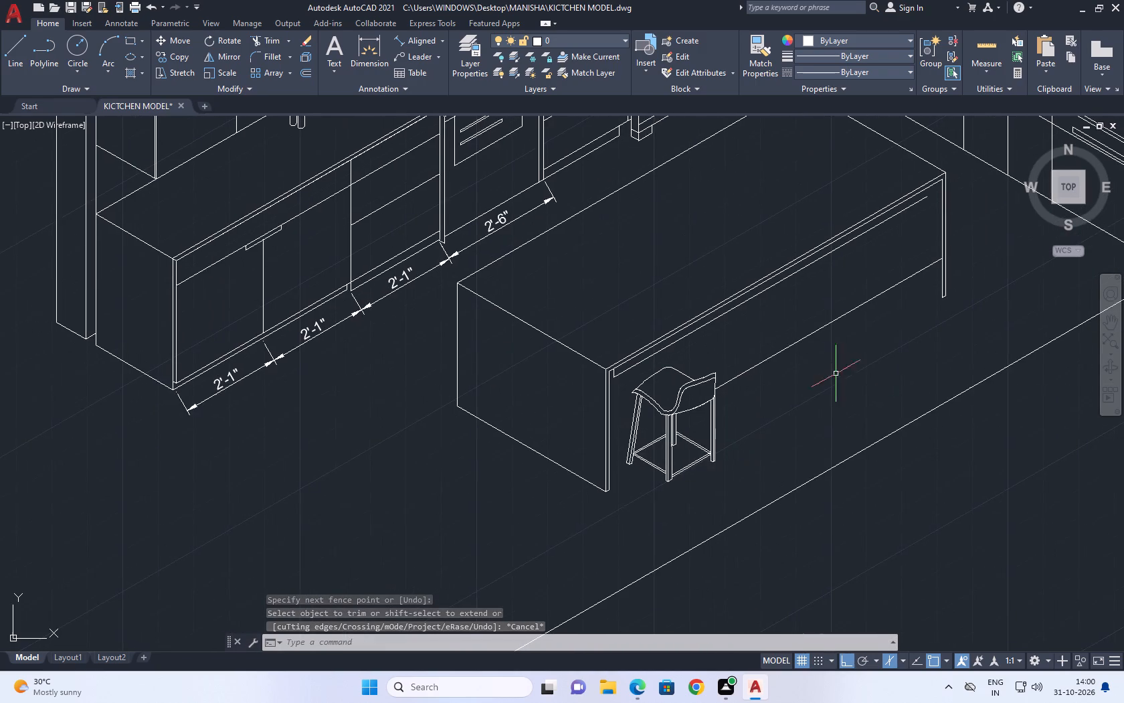
pyautogui.scroll(3, 697, 457)
pyautogui.moveTo(733, 358); pyautogui.dragTo(733, 366)
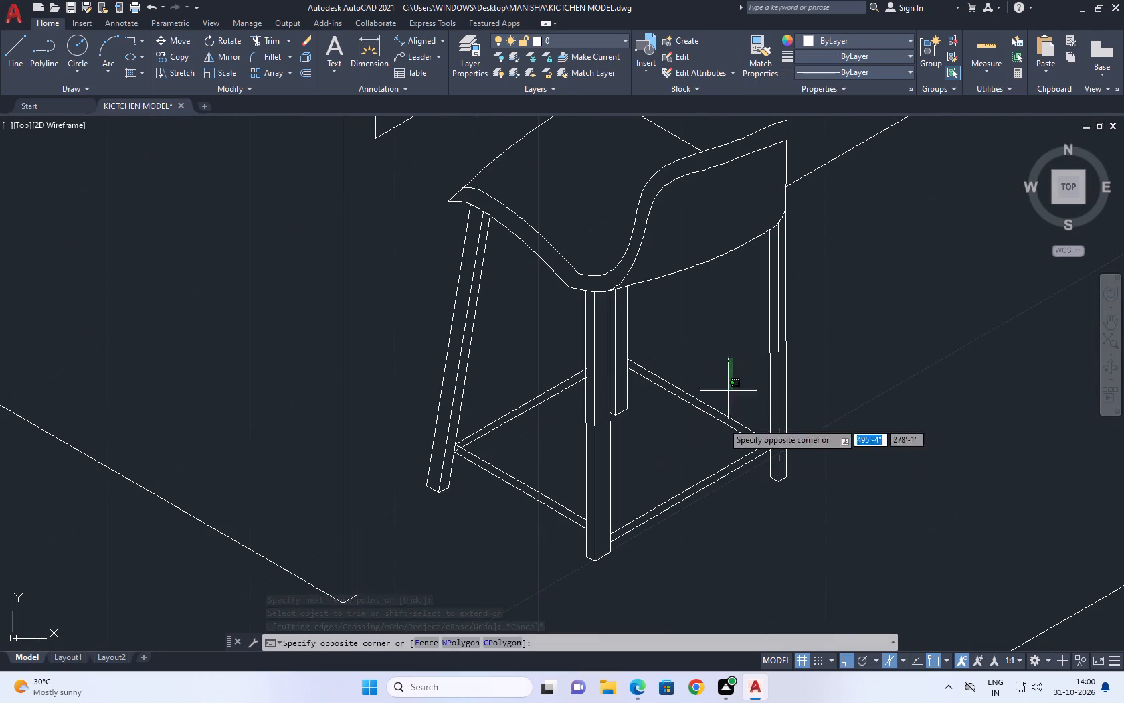
pyautogui.click(667, 562)
pyautogui.click(535, 386)
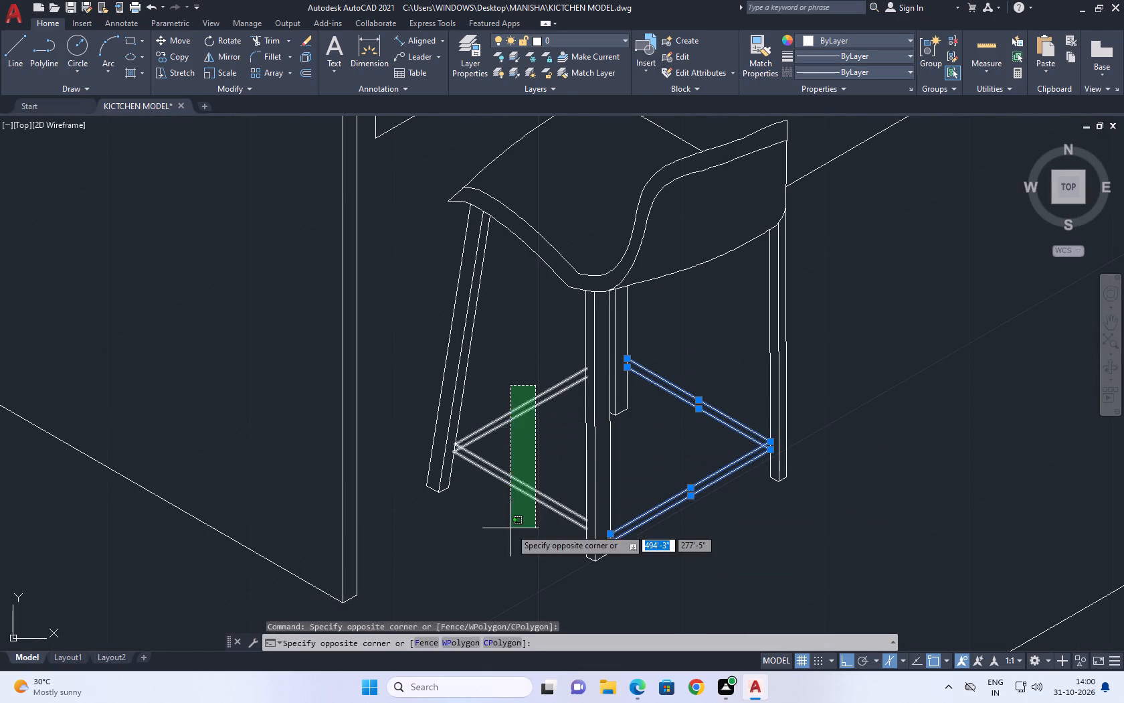
pyautogui.click(510, 528)
pyautogui.moveTo(677, 441); pyautogui.dragTo(688, 453, button='middle')
pyautogui.write('M')
pyautogui.press('space')
pyautogui.scroll(1, 785, 443)
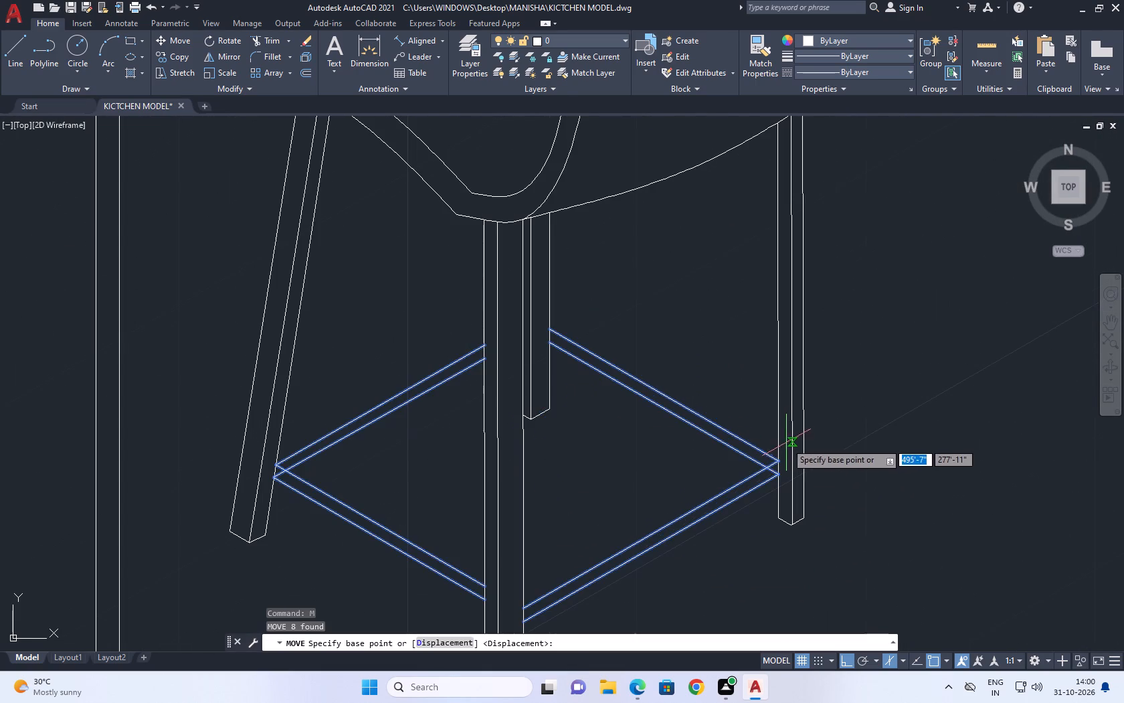
pyautogui.click(783, 443)
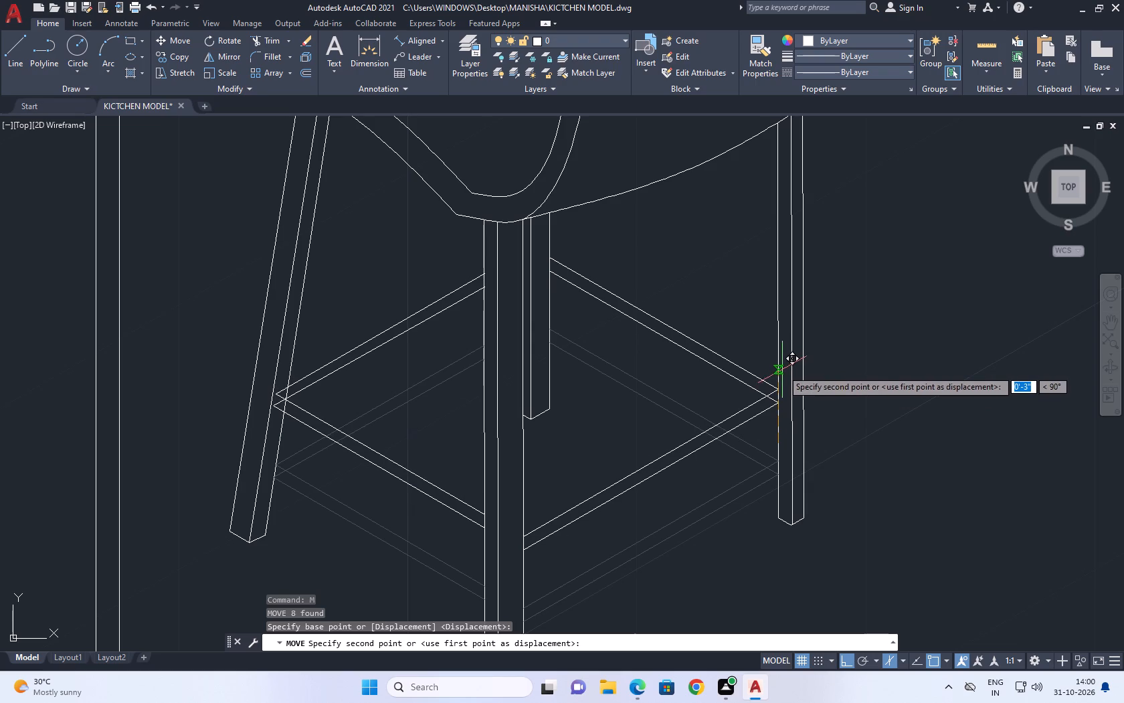
pyautogui.click(782, 369)
# Trim the ends of the raised brace lines that overlap the slanted leg back to its inner edge.
pyautogui.scroll(1, 699, 400)
pyautogui.moveTo(716, 380); pyautogui.dragTo(814, 366, button='middle')
pyautogui.scroll(-2, 814, 366)
pyautogui.moveTo(624, 380); pyautogui.dragTo(649, 390, button='middle')
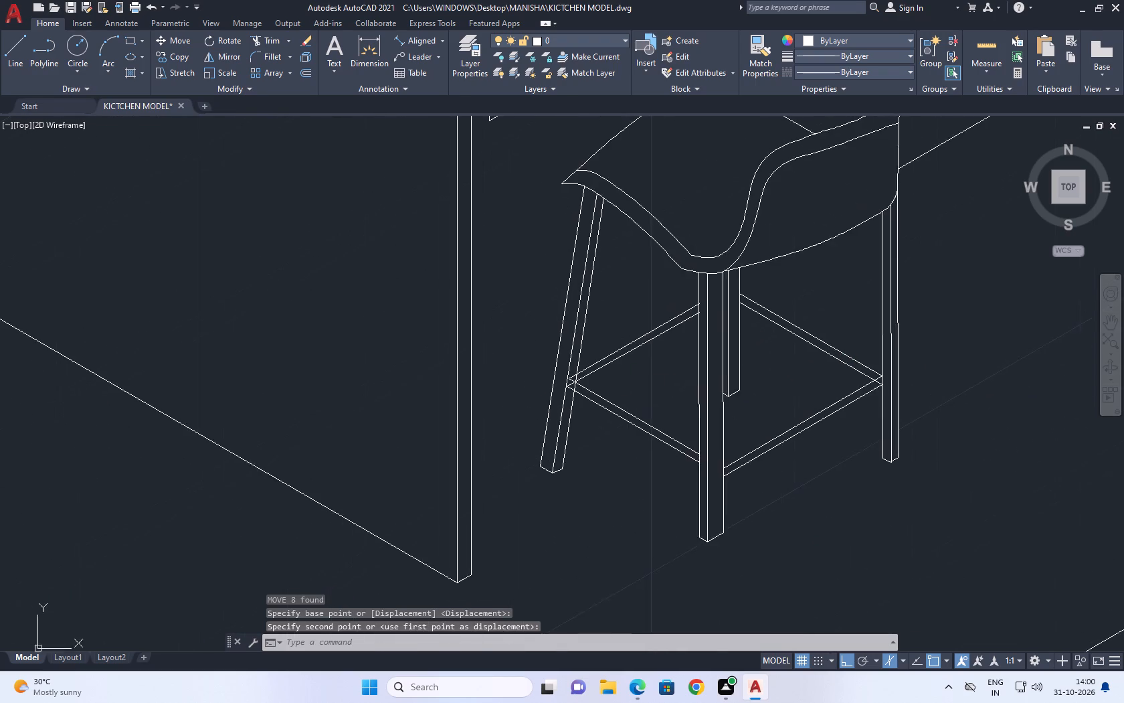
pyautogui.scroll(5, 554, 386)
pyautogui.moveTo(658, 333); pyautogui.dragTo(679, 412, button='middle')
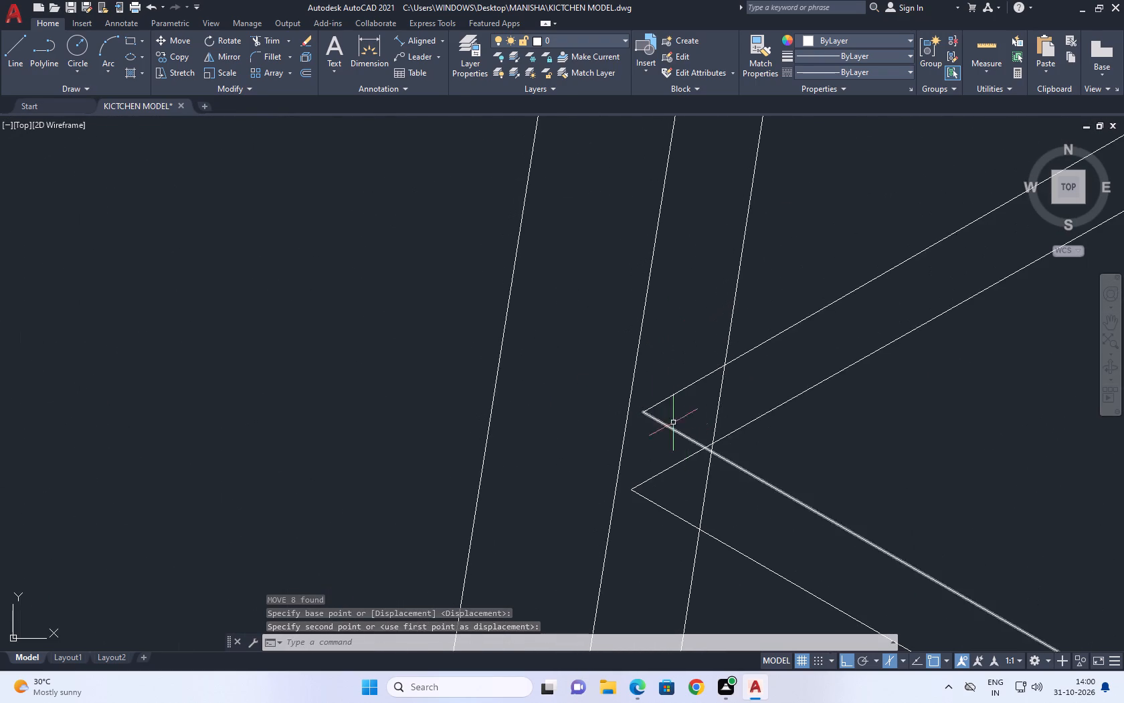
pyautogui.moveTo(654, 388); pyautogui.dragTo(664, 413, button='middle')
pyautogui.press('t')
pyautogui.press('r')
pyautogui.press('space')
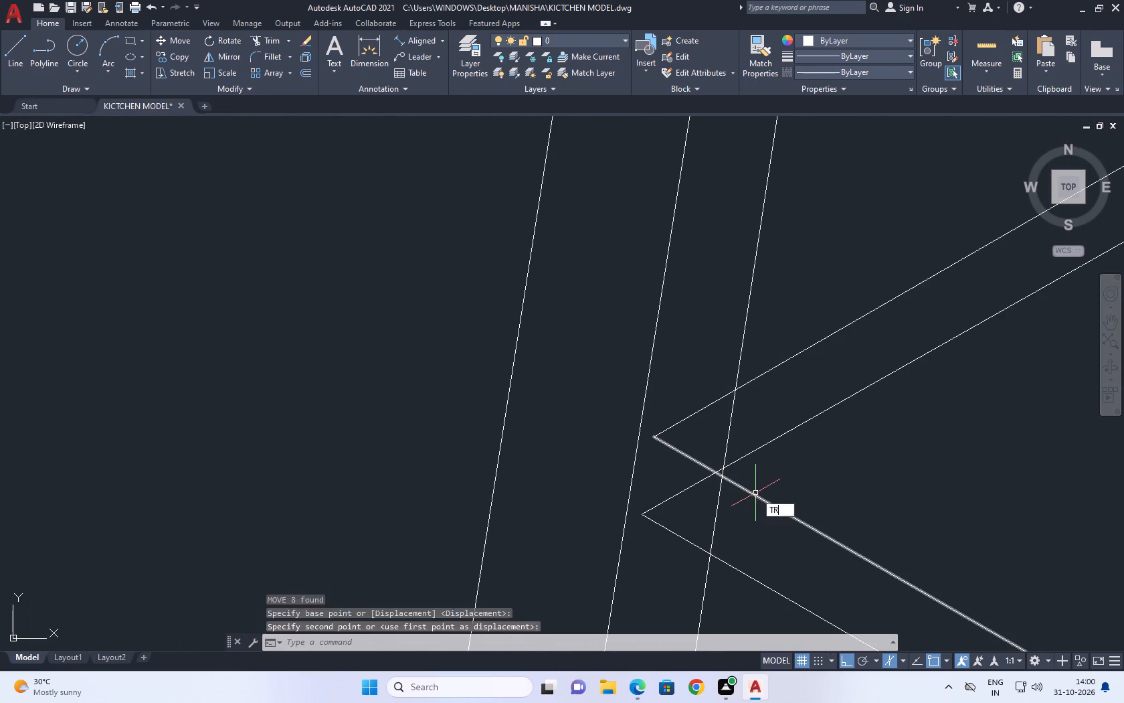
pyautogui.click(688, 374)
pyautogui.click(688, 552)
pyautogui.scroll(-4, 707, 463)
pyautogui.press('space')
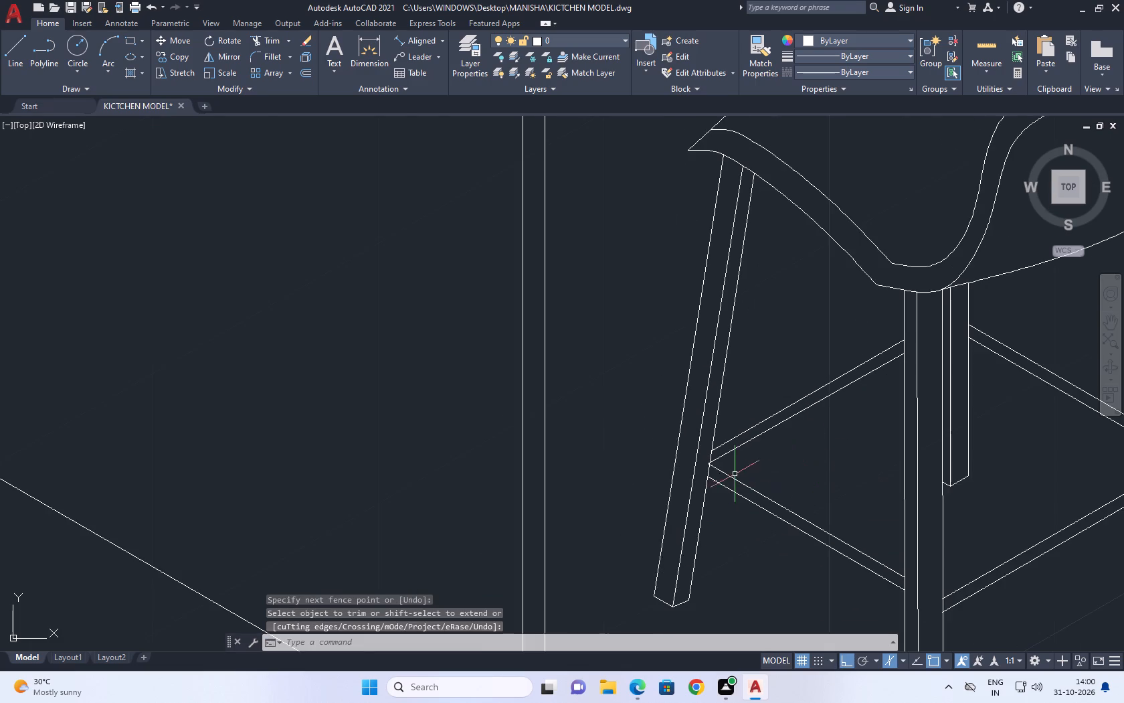
pyautogui.scroll(6, 726, 474)
pyautogui.press('space')
pyautogui.scroll(2, 659, 458)
pyautogui.click(668, 277)
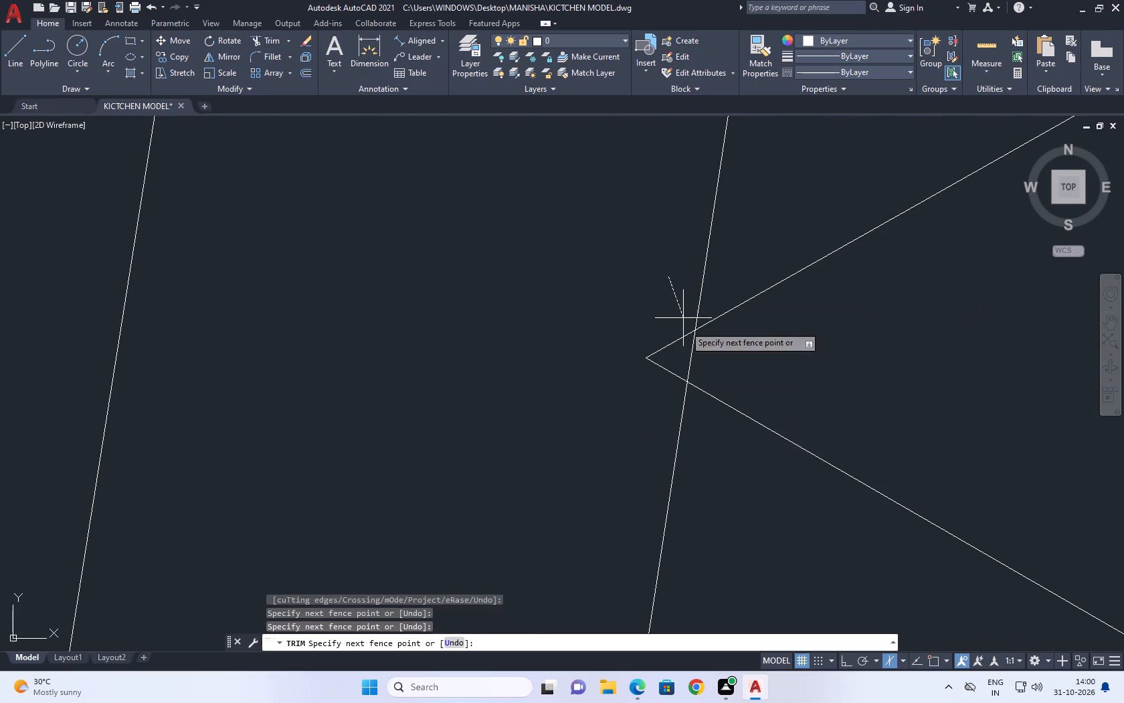
pyautogui.click(644, 473)
pyautogui.scroll(-5, 666, 373)
pyautogui.press('space')
# Examine the chair's raised braces where they meet the legs below the seat.
pyautogui.scroll(-7, 723, 387)
pyautogui.moveTo(842, 379); pyautogui.dragTo(828, 379, button='middle')
pyautogui.scroll(2, 802, 378)
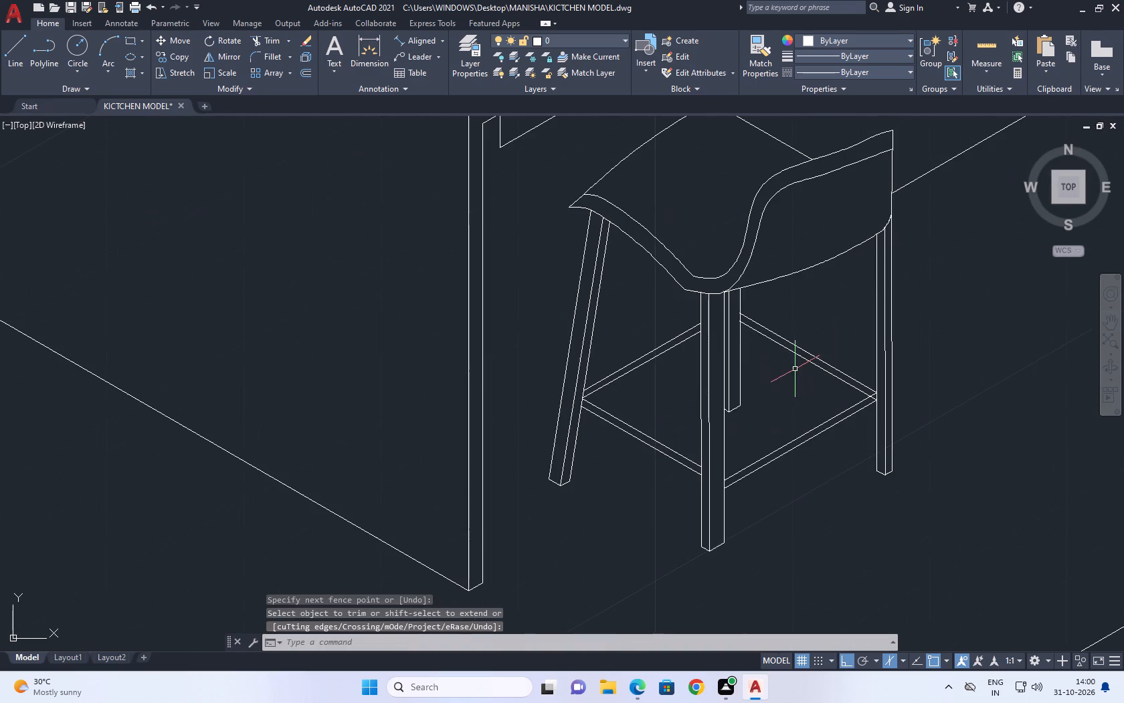
pyautogui.moveTo(739, 327); pyautogui.dragTo(743, 341, button='middle')
pyautogui.moveTo(921, 415); pyautogui.dragTo(909, 408, button='middle')
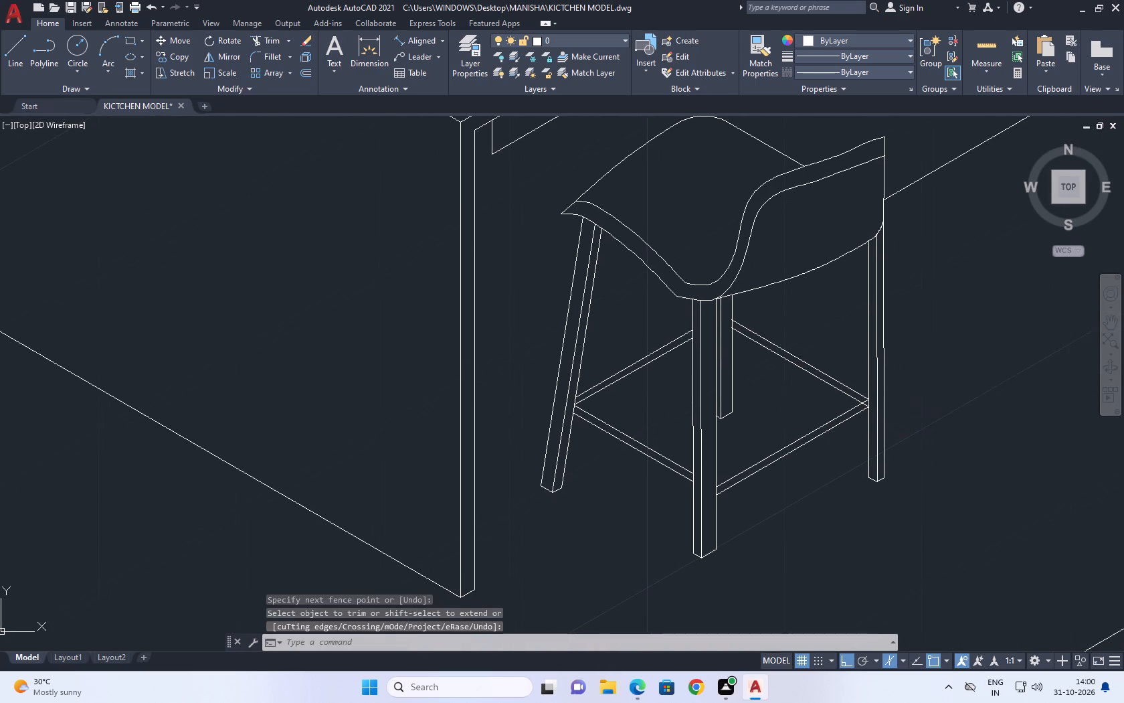
pyautogui.moveTo(909, 408); pyautogui.dragTo(895, 409, button='middle')
pyautogui.scroll(-1, 713, 412)
pyautogui.scroll(4, 713, 328)
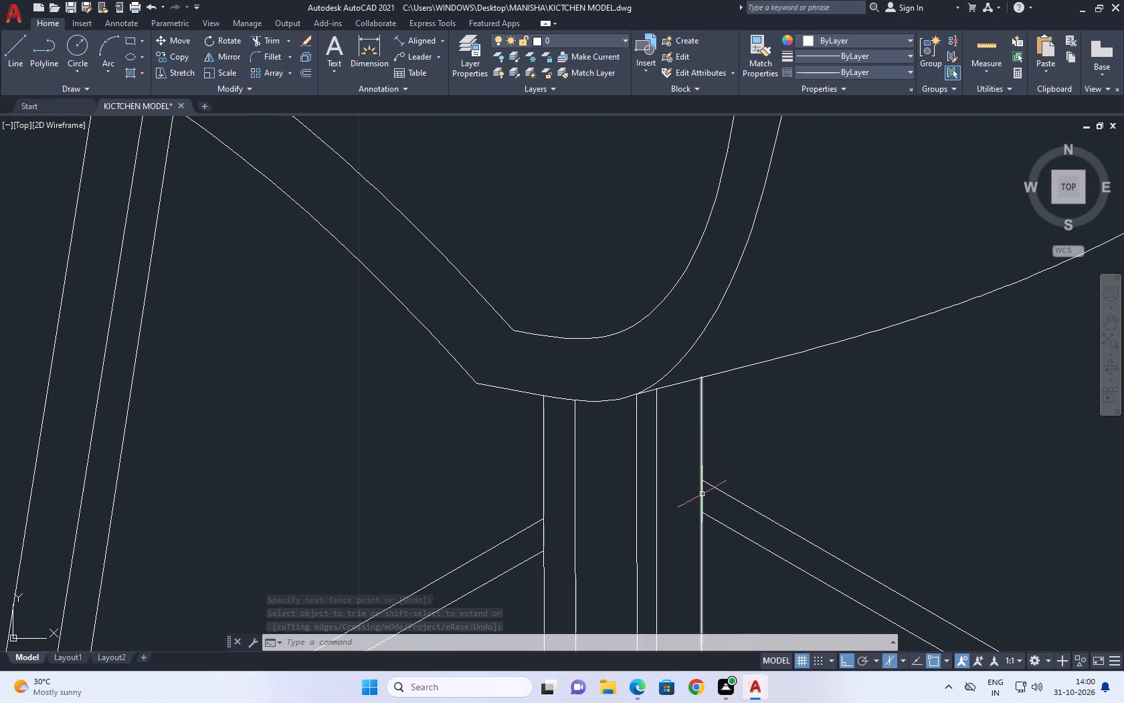
pyautogui.scroll(-4, 699, 427)
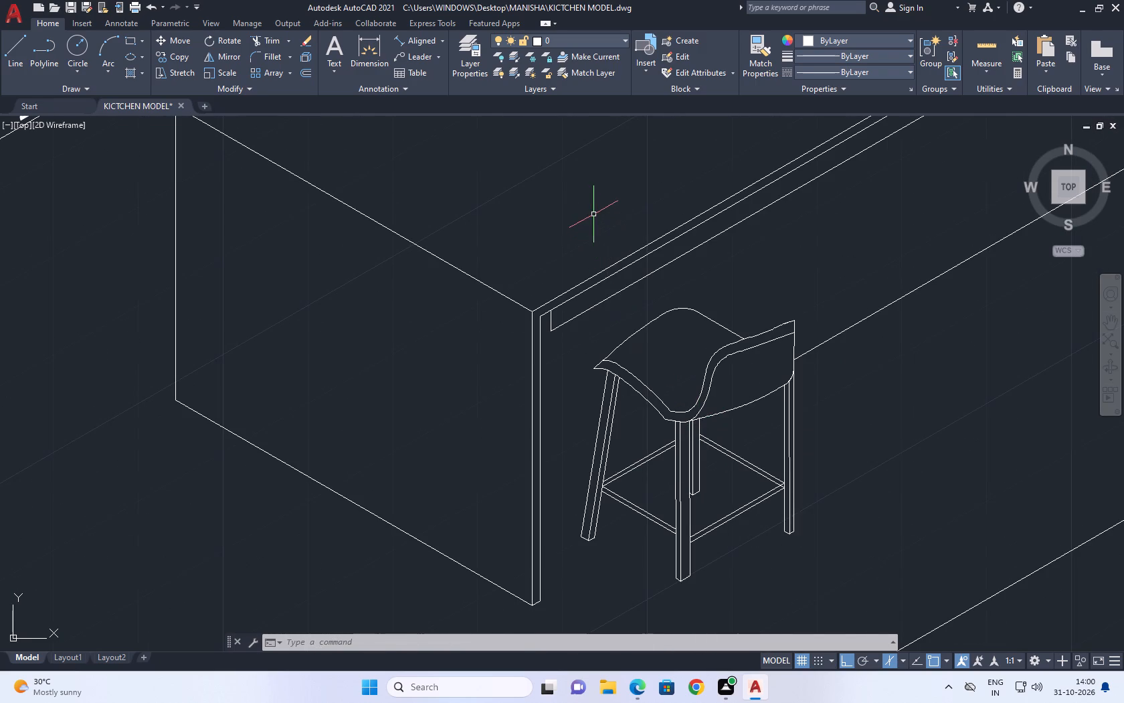
# Convert the complete chair, including the slanted leg and all leg bottoms, into a block named CHAIR.
pyautogui.click(592, 214)
pyautogui.click(850, 584)
pyautogui.scroll(1, 662, 451)
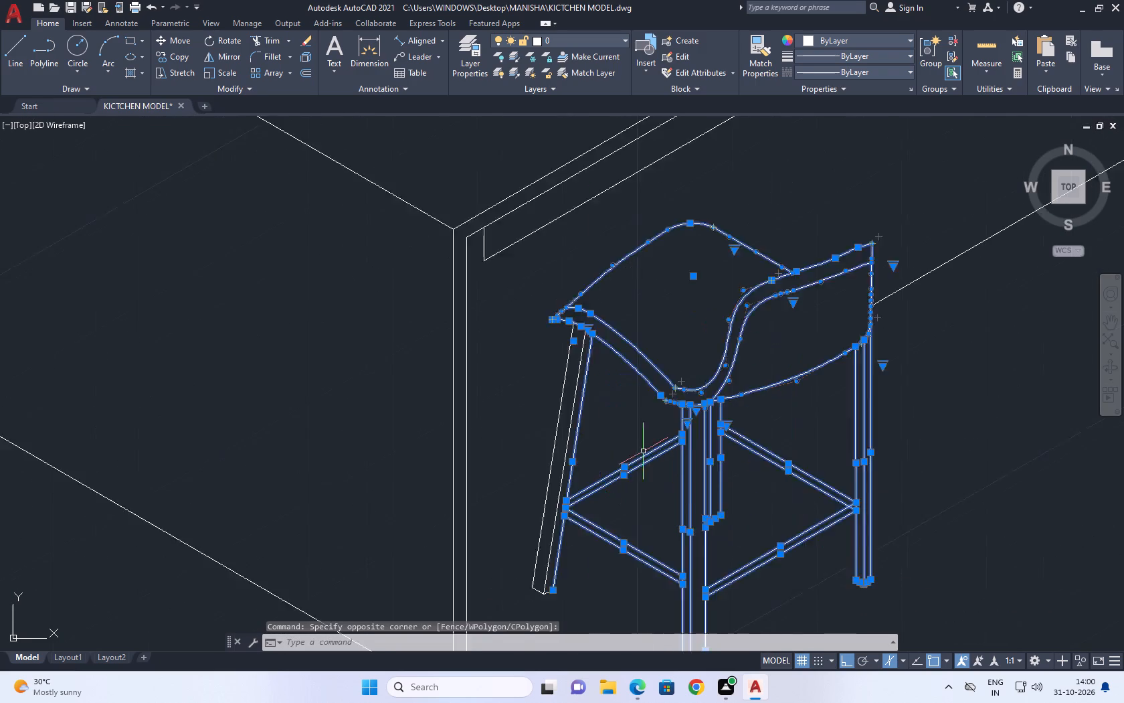
pyautogui.scroll(1, 643, 451)
pyautogui.moveTo(612, 571); pyautogui.dragTo(587, 526)
pyautogui.click(503, 365)
pyautogui.scroll(-3, 539, 311)
pyautogui.scroll(3, 586, 437)
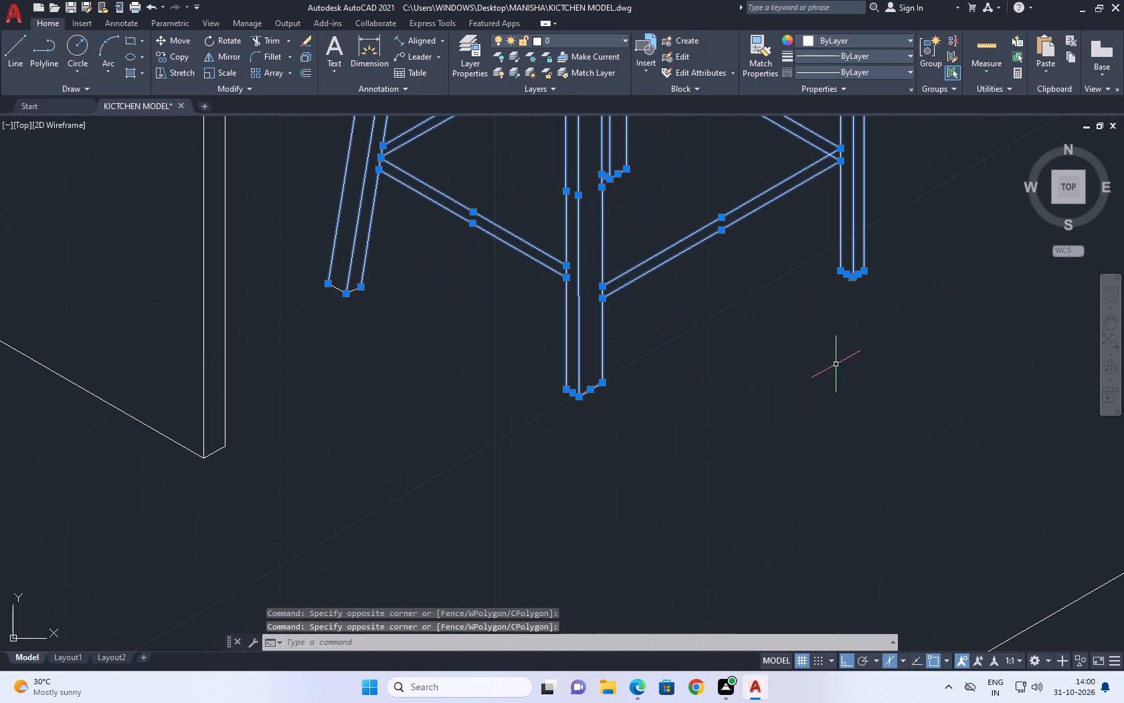
pyautogui.click(909, 273)
pyautogui.click(562, 478)
pyautogui.moveTo(380, 351); pyautogui.dragTo(356, 330)
pyautogui.click(305, 260)
pyautogui.scroll(-3, 445, 435)
pyautogui.moveTo(525, 368); pyautogui.dragTo(543, 416, button='middle')
pyautogui.click(441, 252)
pyautogui.click(649, 510)
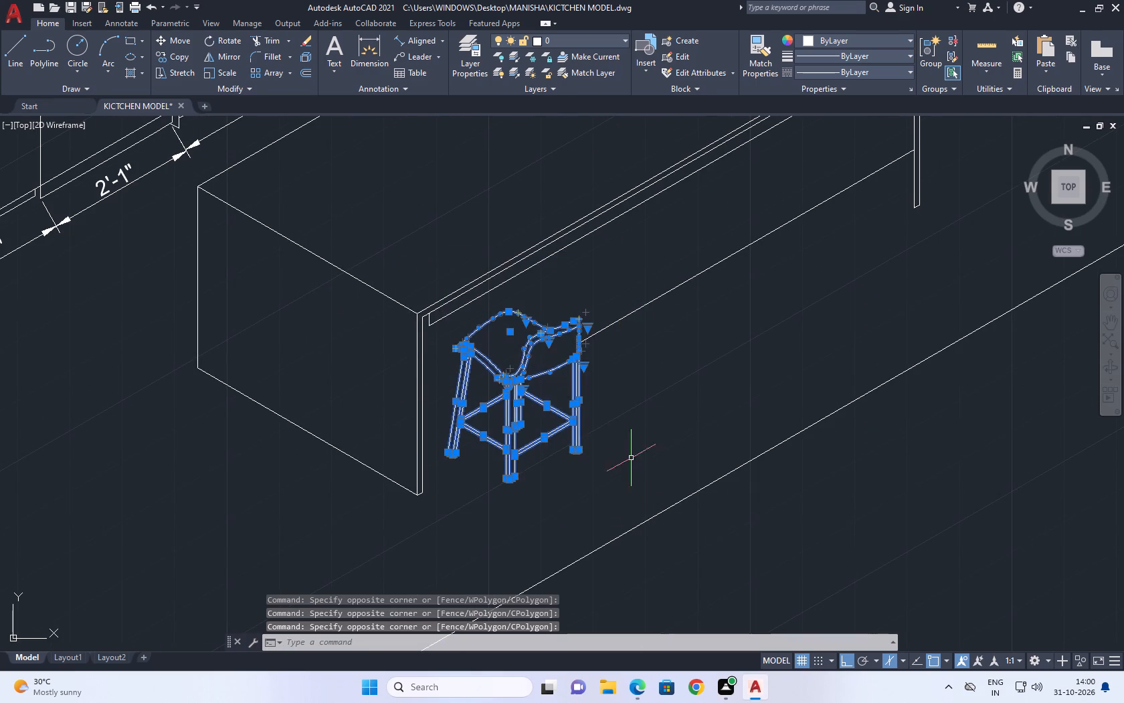
pyautogui.moveTo(589, 359); pyautogui.dragTo(599, 418, button='middle')
pyautogui.moveTo(591, 421); pyautogui.dragTo(581, 445, button='middle')
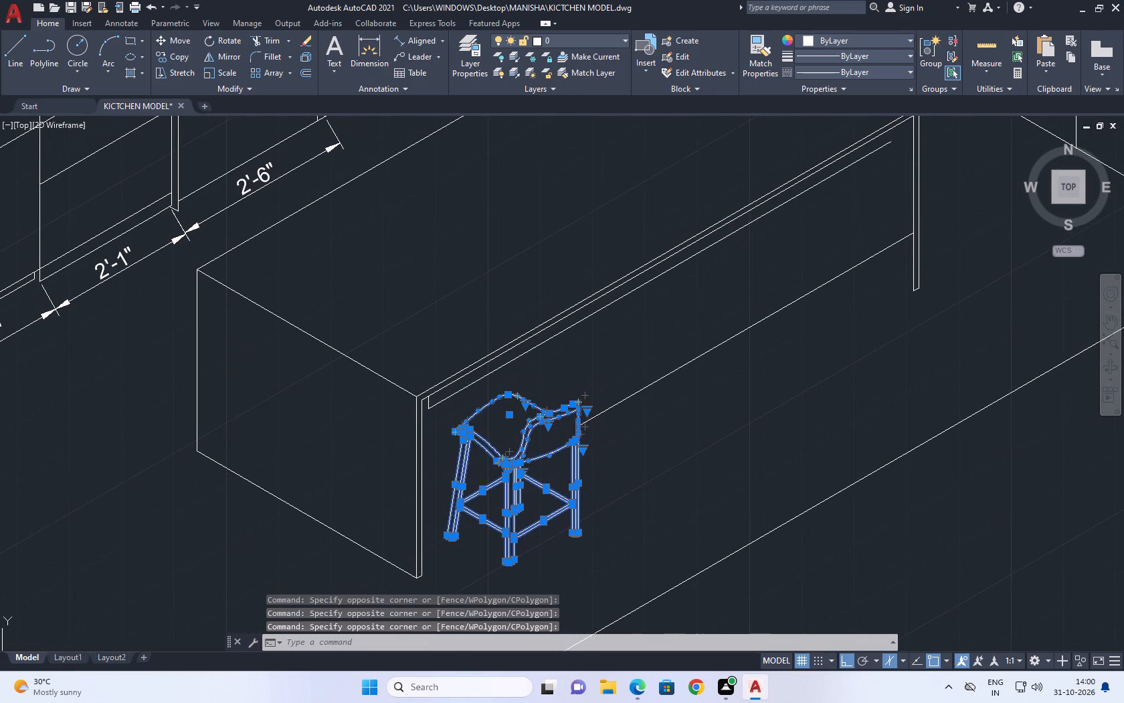
pyautogui.press('b')
pyautogui.press('space')
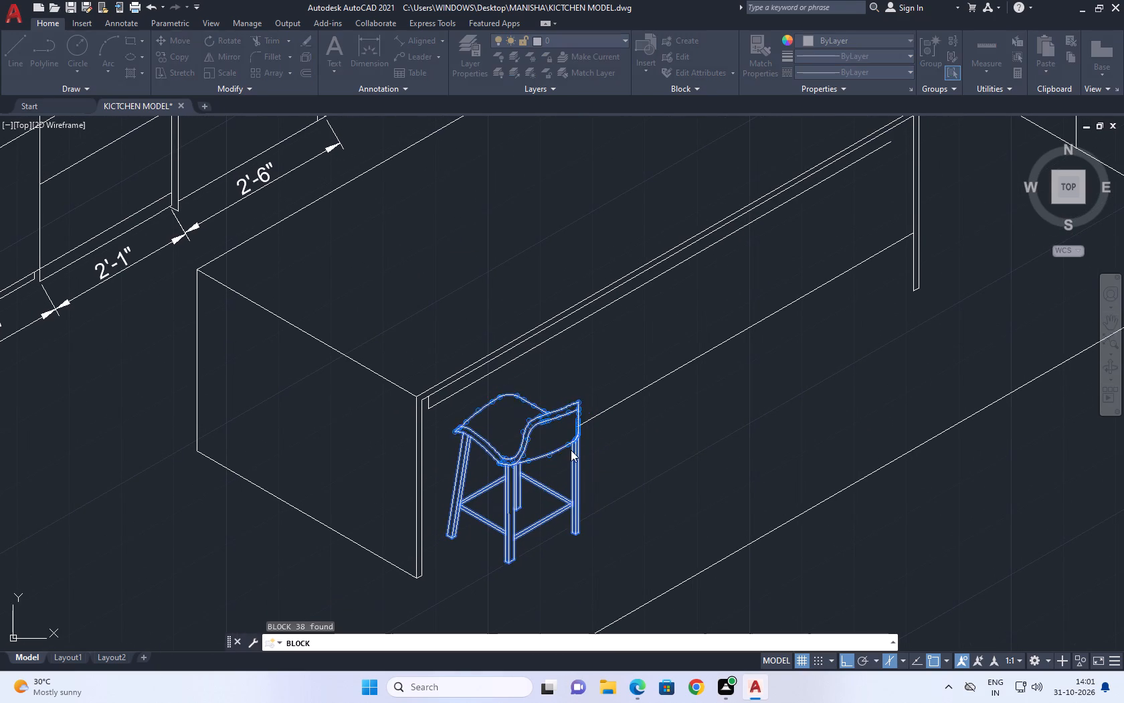
pyautogui.press('c')
pyautogui.press('h')
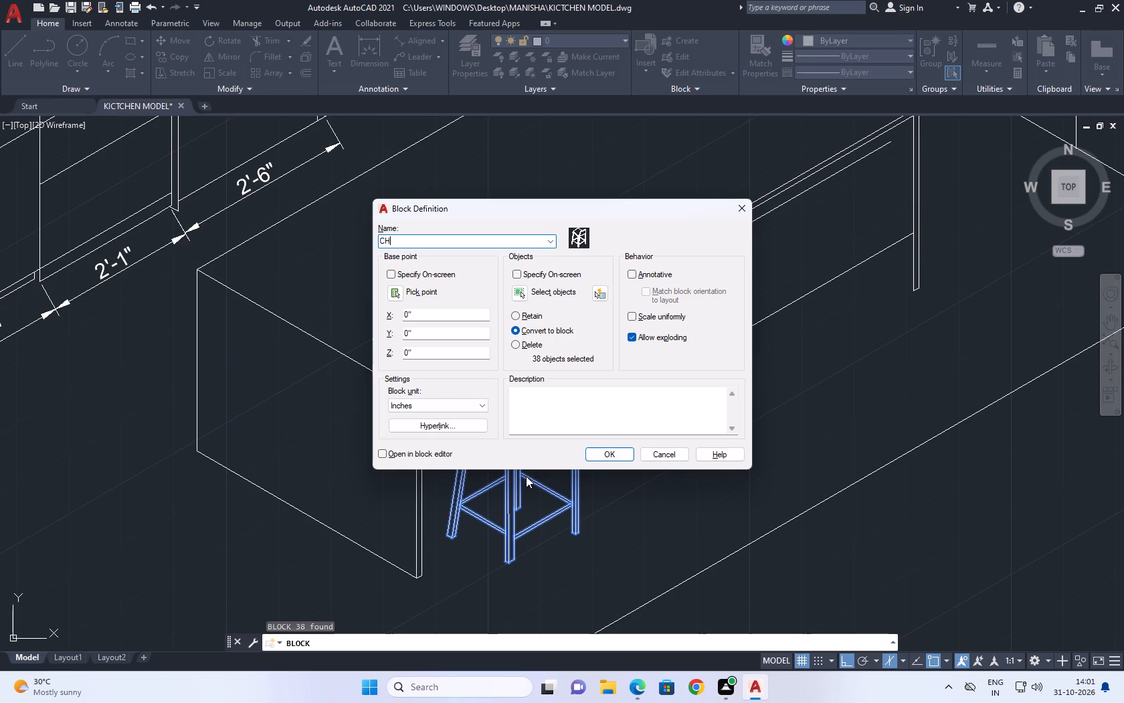
pyautogui.write('AIR')
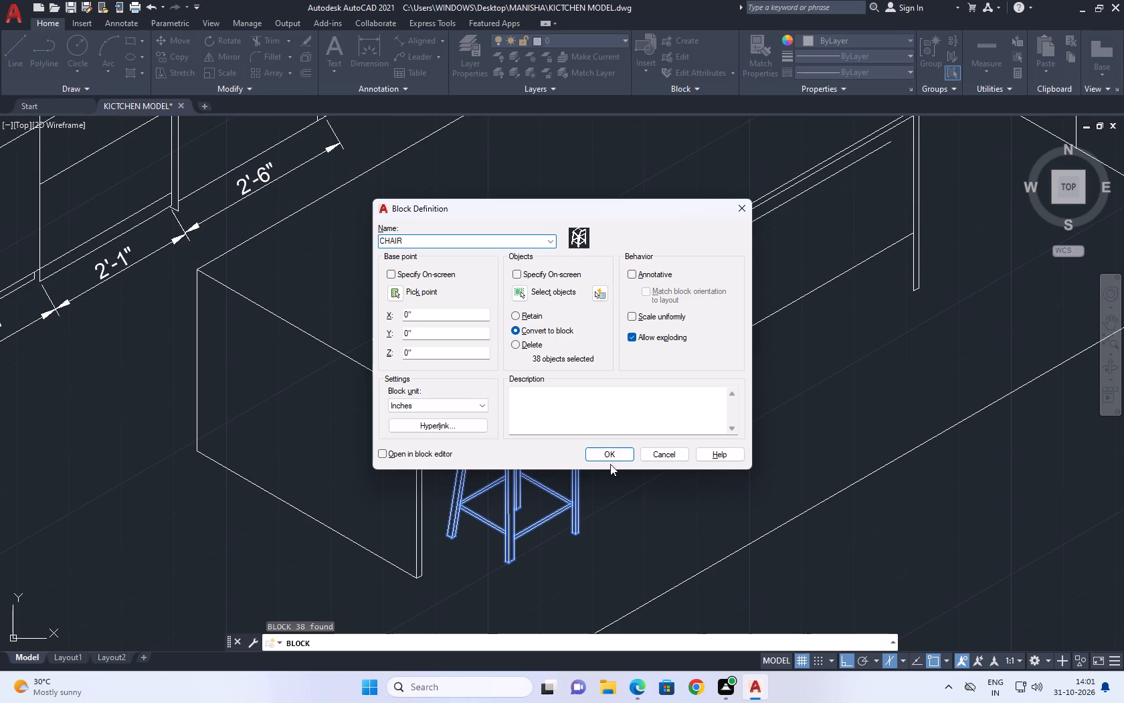
pyautogui.click(608, 453)
# Copy the CHAIR block twice along the island at 30°, the first about 2'-5" away and the second near the far end.
pyautogui.click(596, 496)
pyautogui.click(551, 496)
pyautogui.moveTo(605, 490); pyautogui.dragTo(604, 534, button='middle')
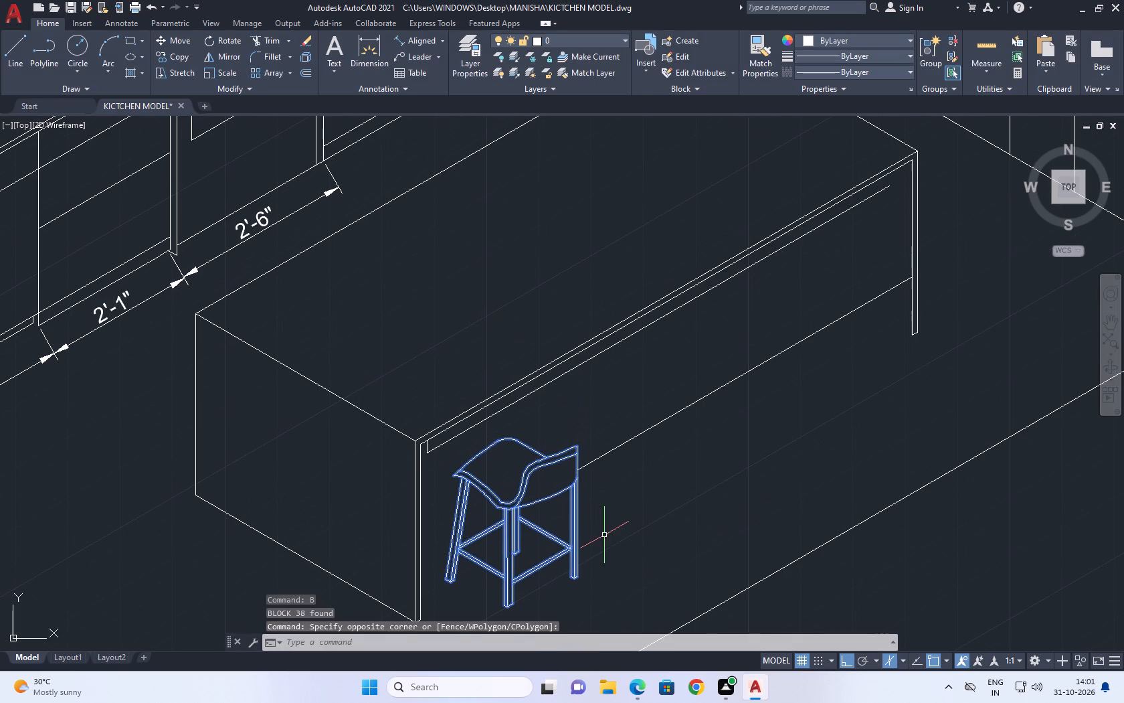
pyautogui.write('CO')
pyautogui.press('space')
pyautogui.click(600, 541)
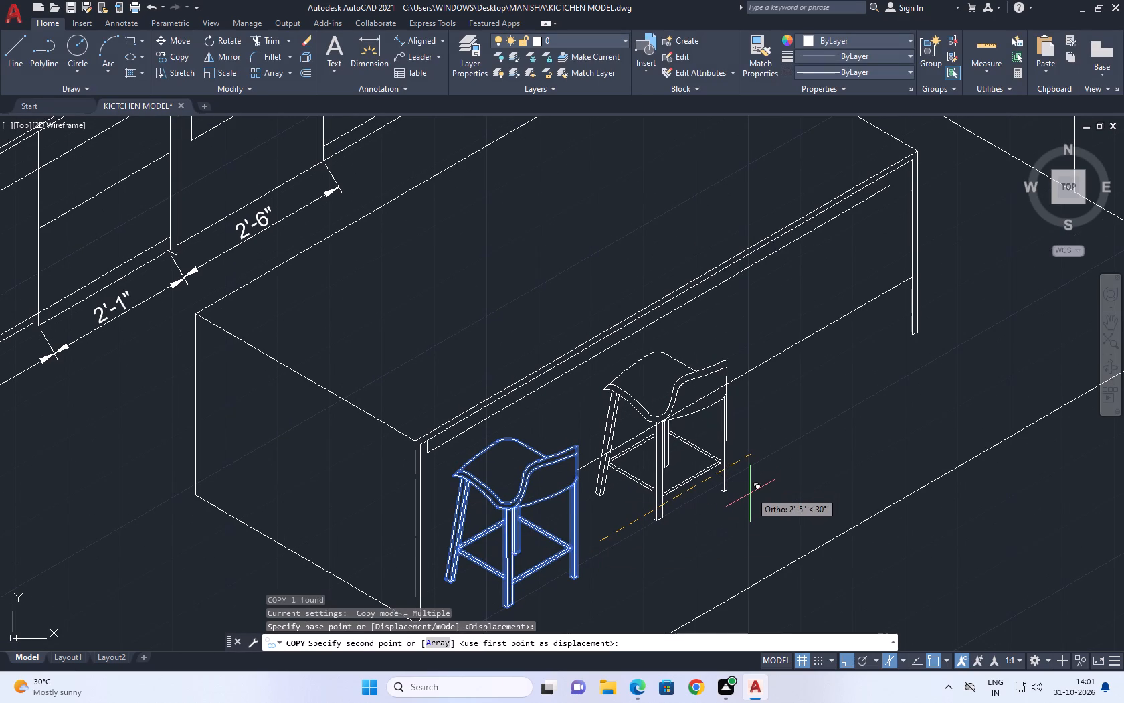
pyautogui.click(750, 493)
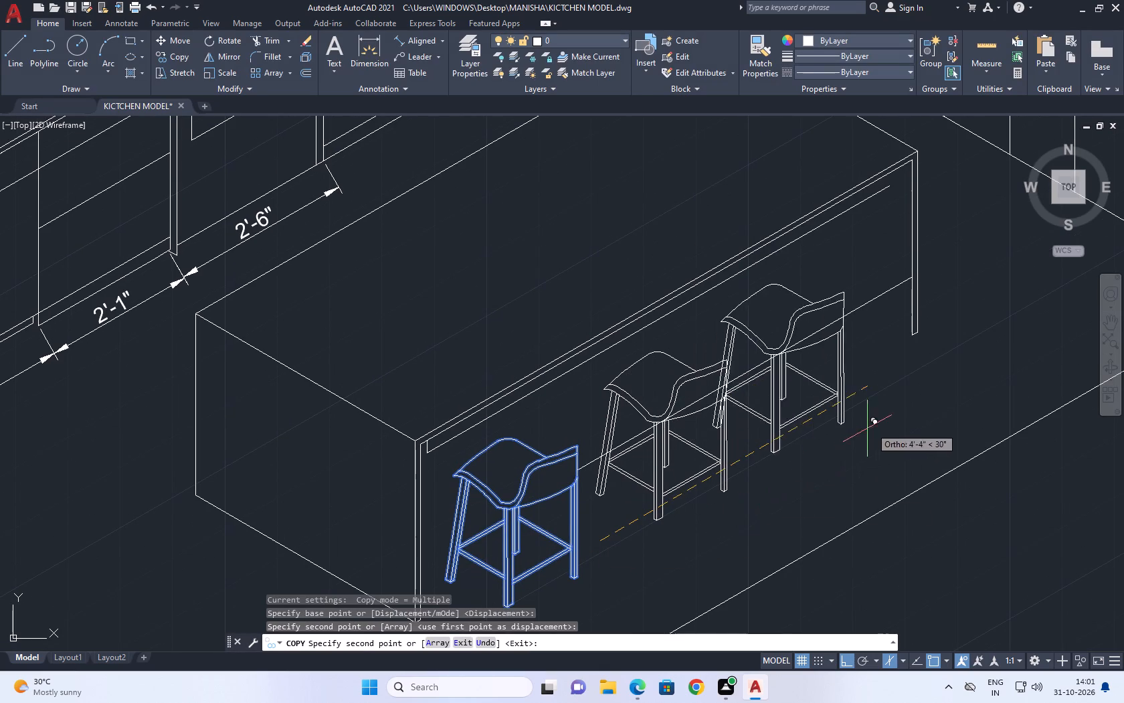
pyautogui.click(903, 410)
pyautogui.press('Escape')
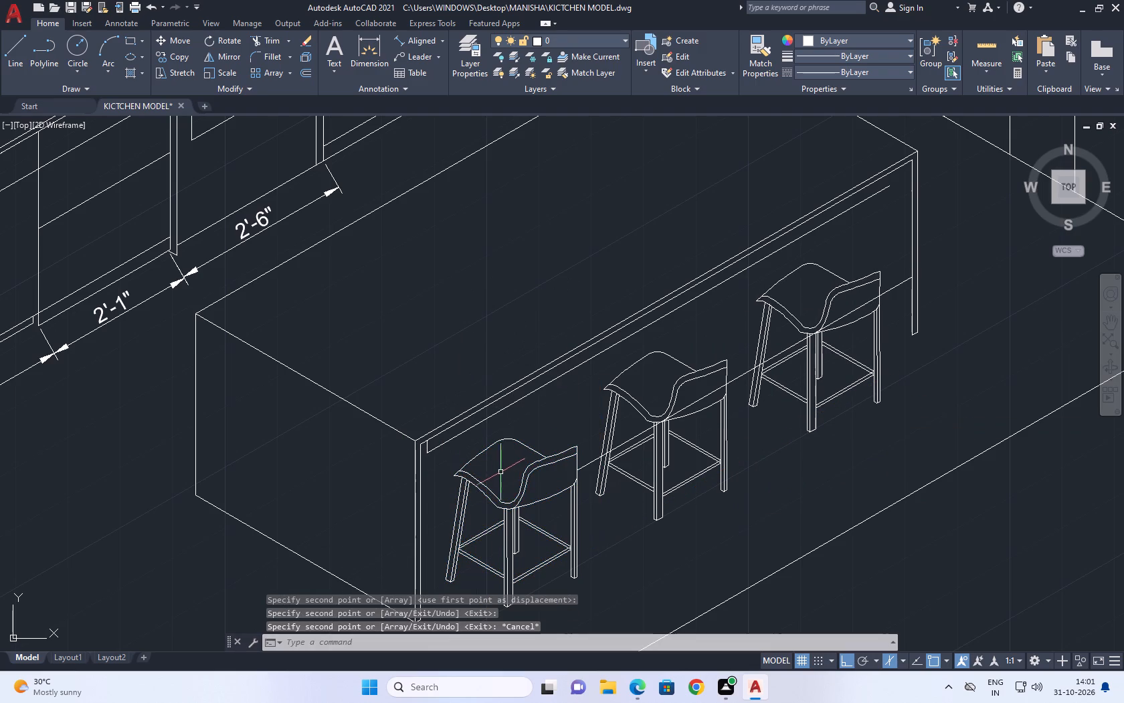
# Trim the island's lower line between the middle chair's slanted and front legs and across the slanted leg's faces.
pyautogui.press('t')
pyautogui.press('r')
pyautogui.press('space')
pyautogui.scroll(3, 606, 448)
pyautogui.click(684, 409)
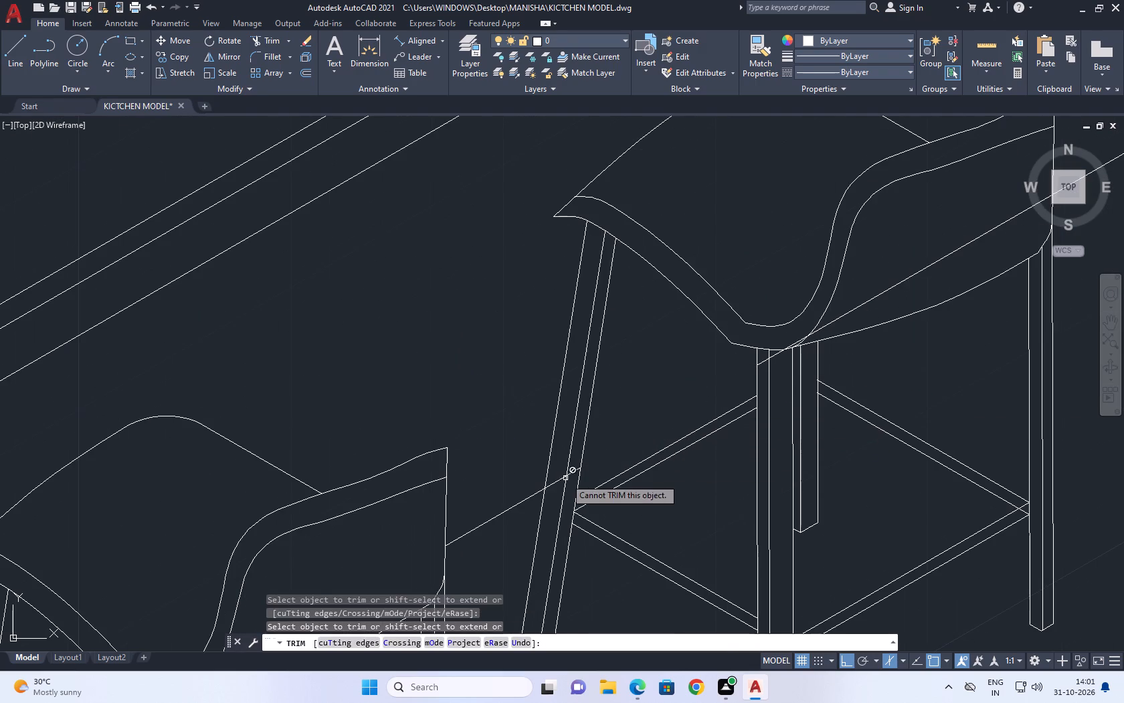
pyautogui.click(575, 471)
pyautogui.click(549, 483)
pyautogui.click(555, 479)
pyautogui.click(553, 490)
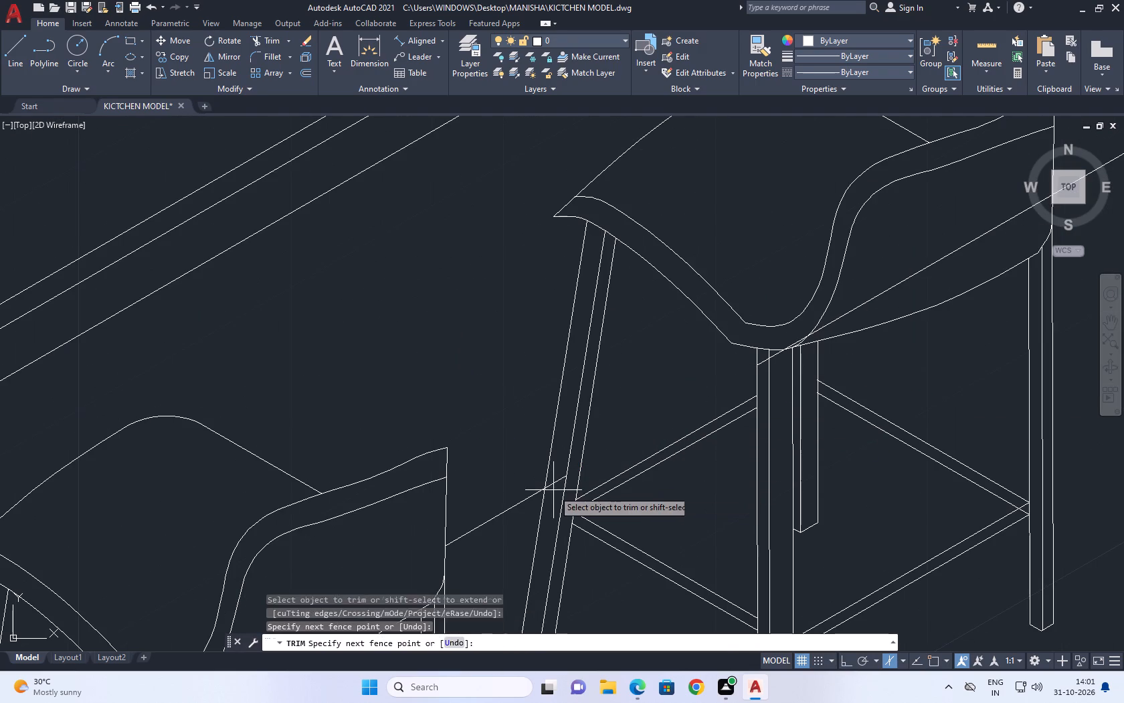
pyautogui.click(561, 472)
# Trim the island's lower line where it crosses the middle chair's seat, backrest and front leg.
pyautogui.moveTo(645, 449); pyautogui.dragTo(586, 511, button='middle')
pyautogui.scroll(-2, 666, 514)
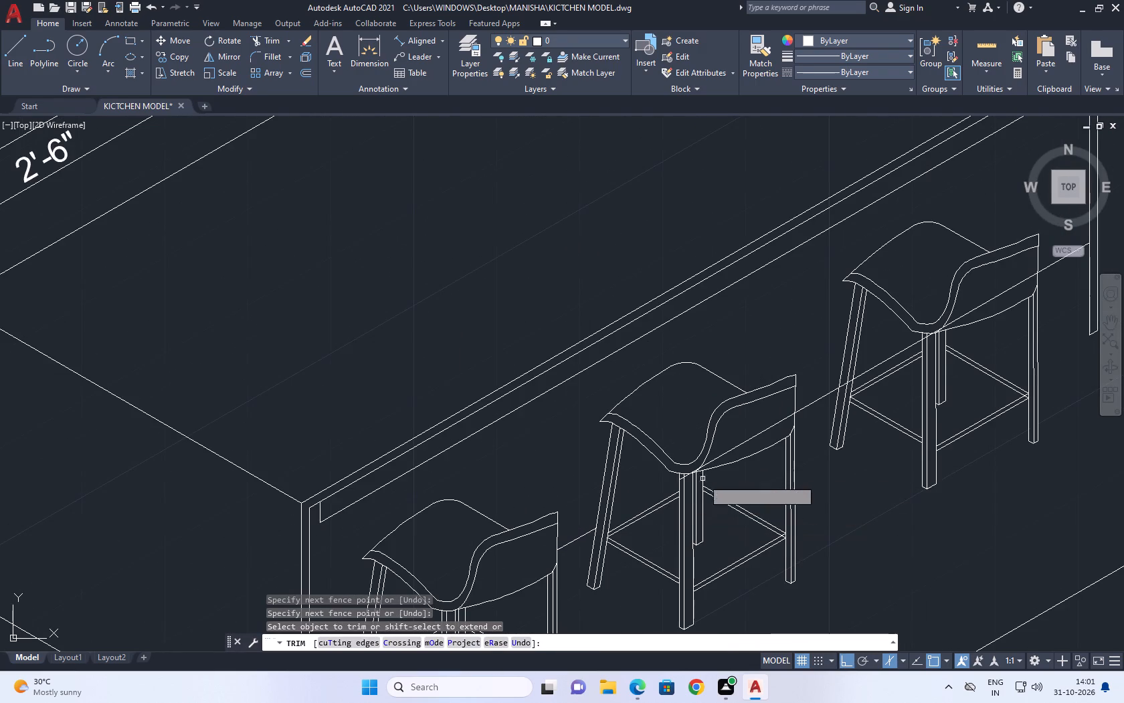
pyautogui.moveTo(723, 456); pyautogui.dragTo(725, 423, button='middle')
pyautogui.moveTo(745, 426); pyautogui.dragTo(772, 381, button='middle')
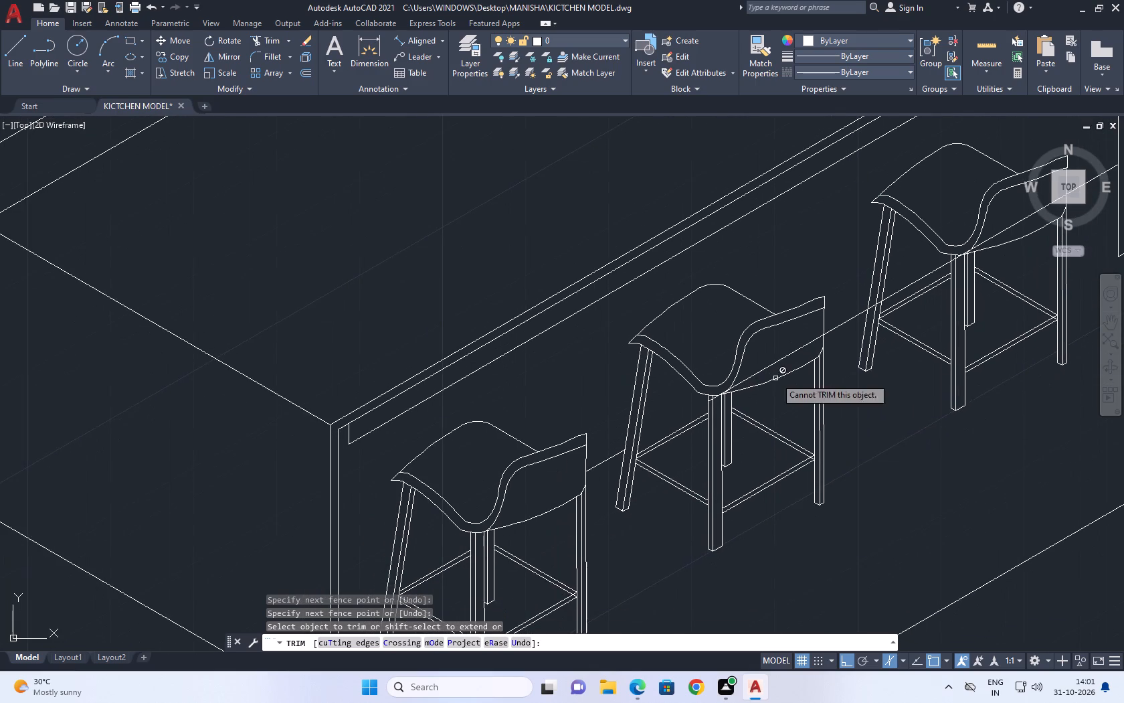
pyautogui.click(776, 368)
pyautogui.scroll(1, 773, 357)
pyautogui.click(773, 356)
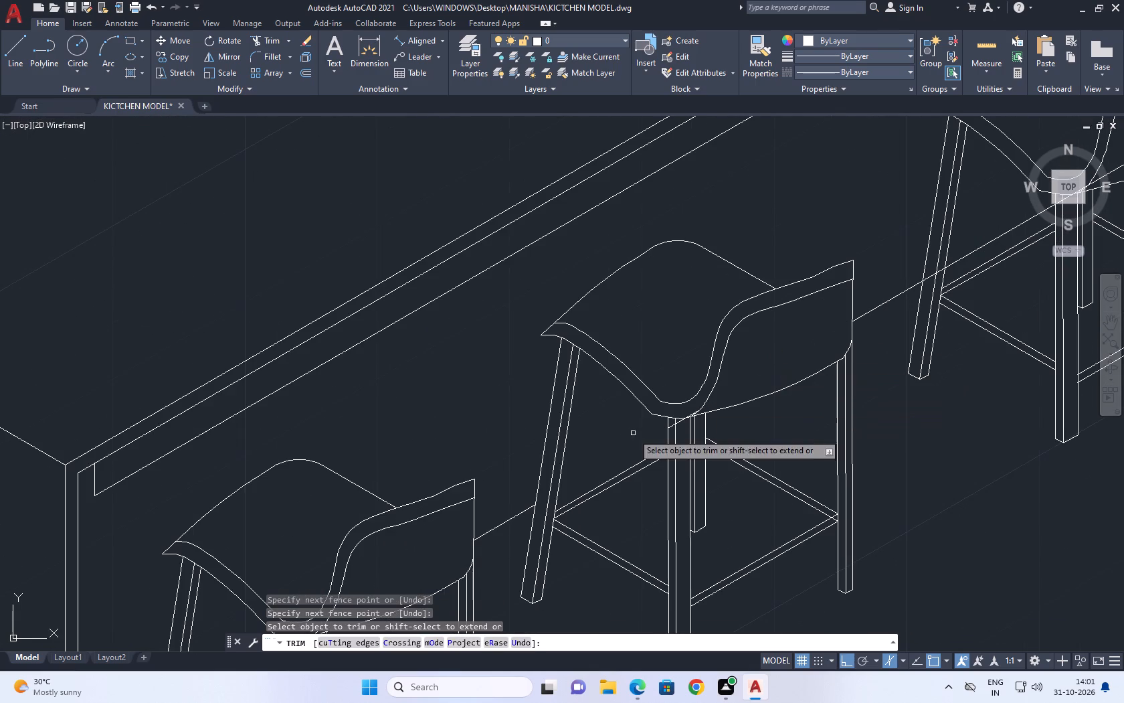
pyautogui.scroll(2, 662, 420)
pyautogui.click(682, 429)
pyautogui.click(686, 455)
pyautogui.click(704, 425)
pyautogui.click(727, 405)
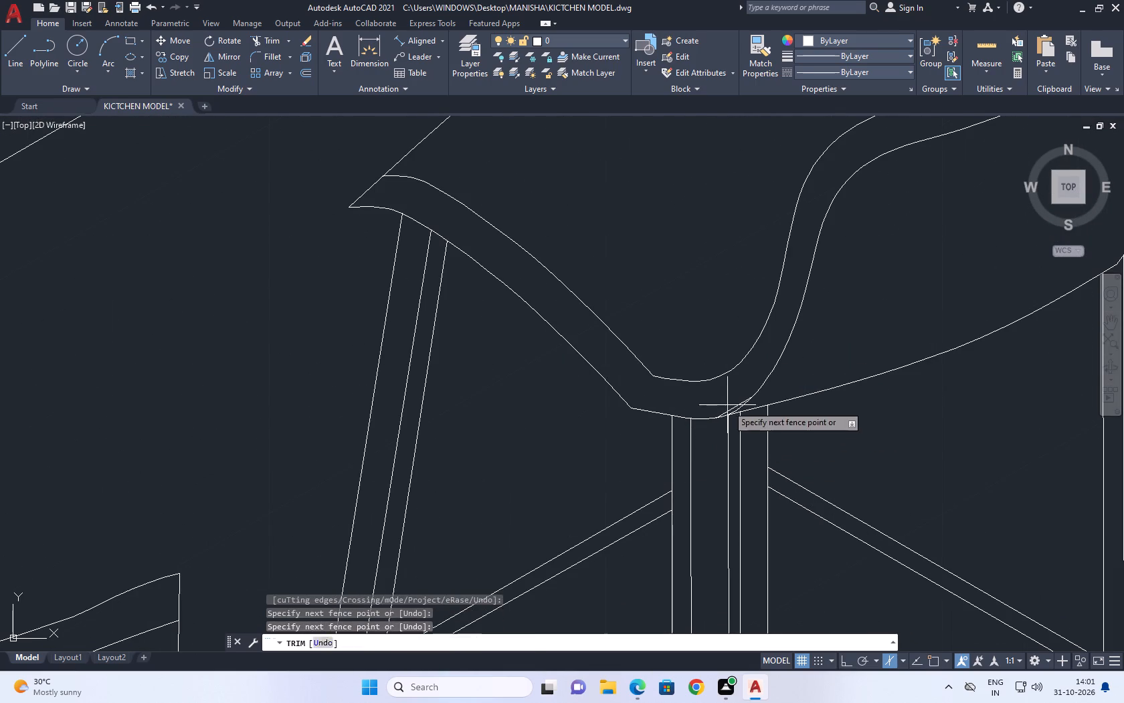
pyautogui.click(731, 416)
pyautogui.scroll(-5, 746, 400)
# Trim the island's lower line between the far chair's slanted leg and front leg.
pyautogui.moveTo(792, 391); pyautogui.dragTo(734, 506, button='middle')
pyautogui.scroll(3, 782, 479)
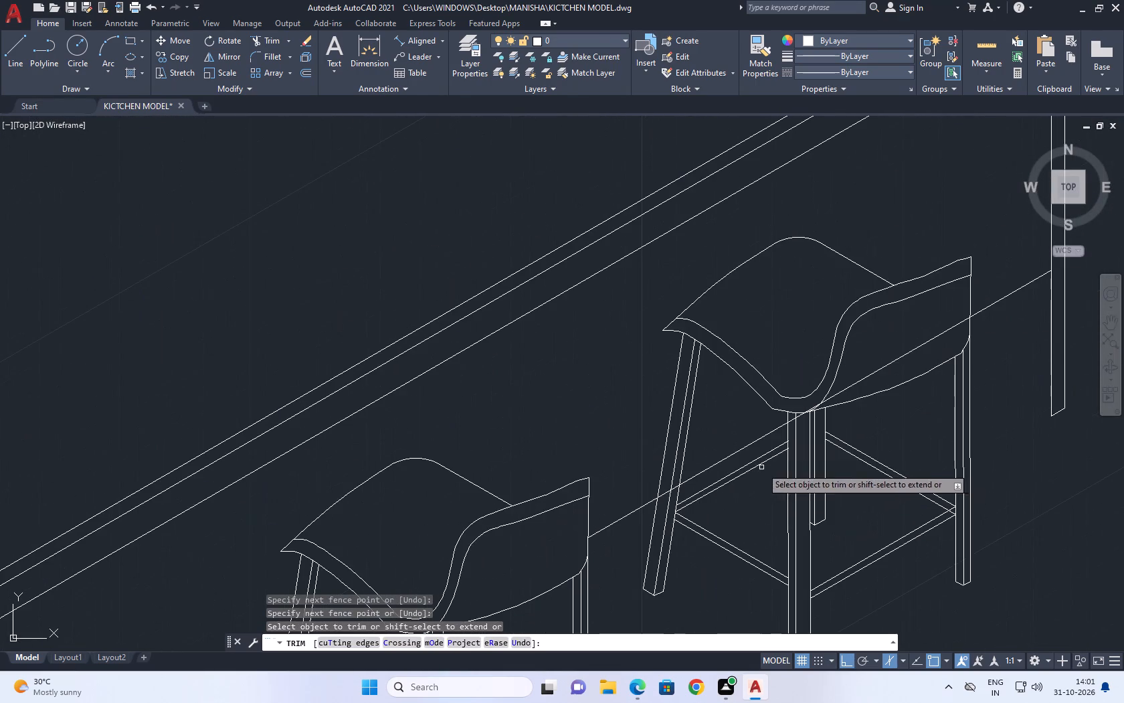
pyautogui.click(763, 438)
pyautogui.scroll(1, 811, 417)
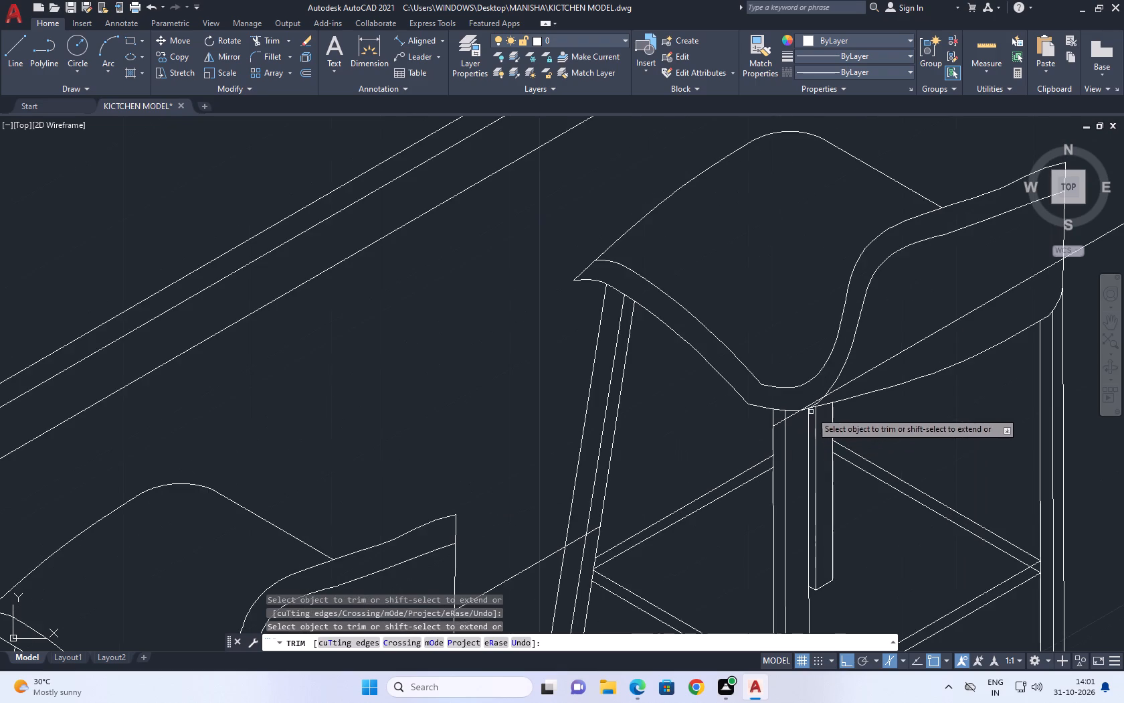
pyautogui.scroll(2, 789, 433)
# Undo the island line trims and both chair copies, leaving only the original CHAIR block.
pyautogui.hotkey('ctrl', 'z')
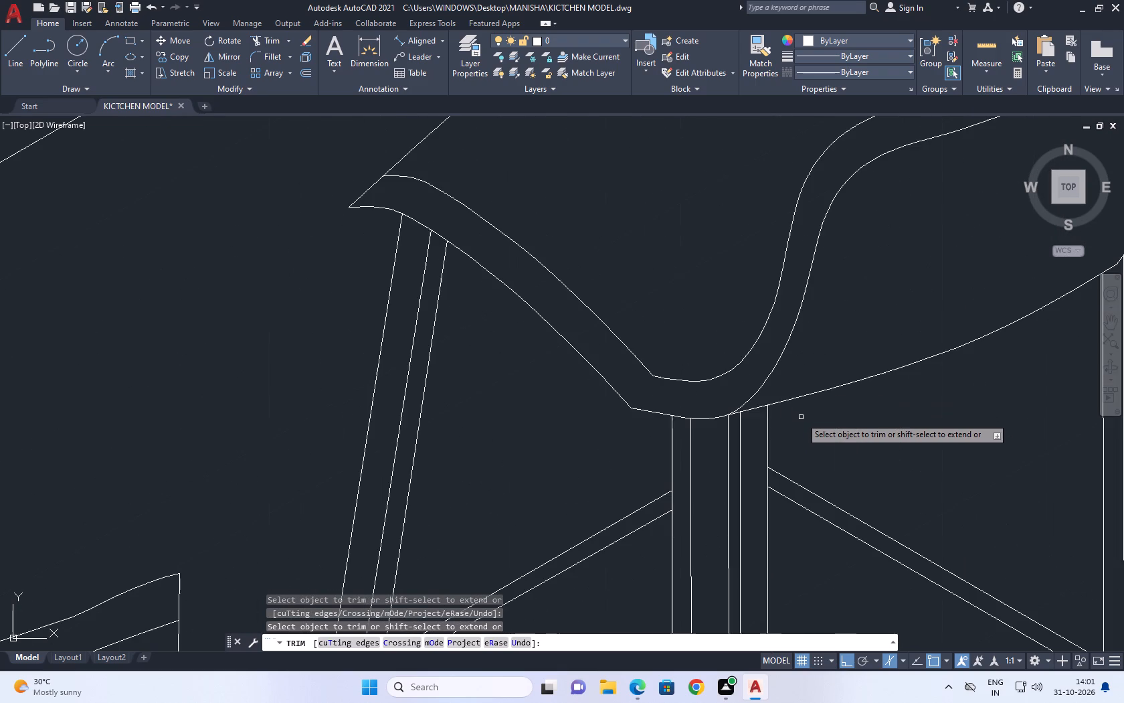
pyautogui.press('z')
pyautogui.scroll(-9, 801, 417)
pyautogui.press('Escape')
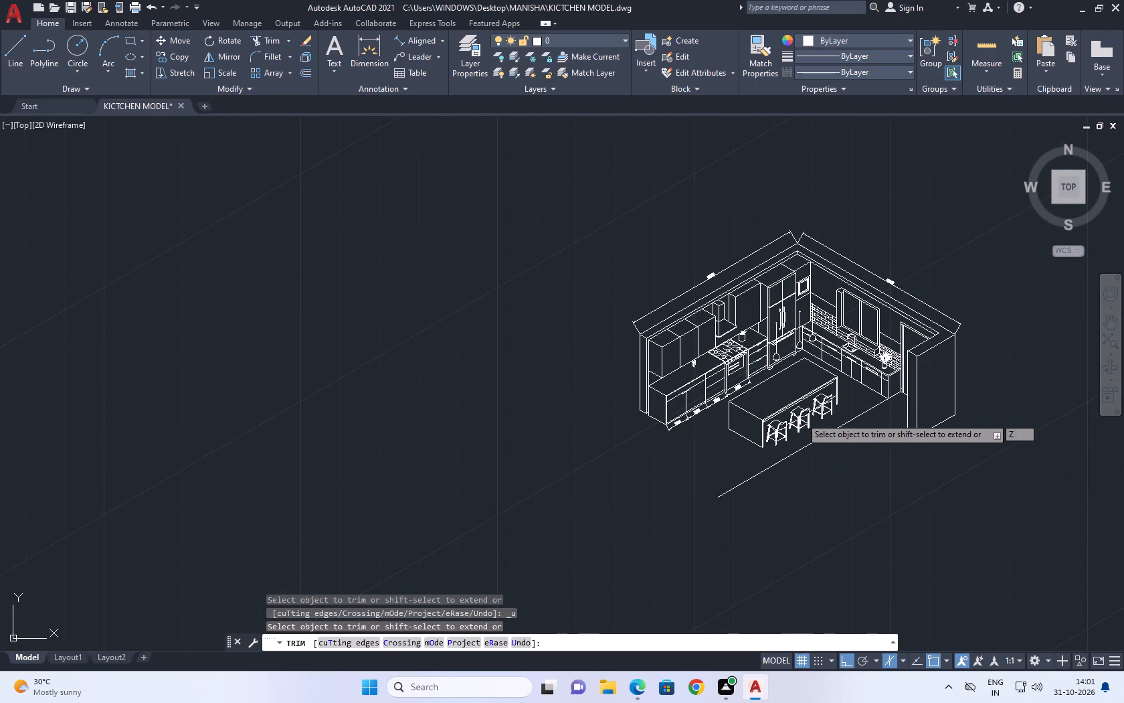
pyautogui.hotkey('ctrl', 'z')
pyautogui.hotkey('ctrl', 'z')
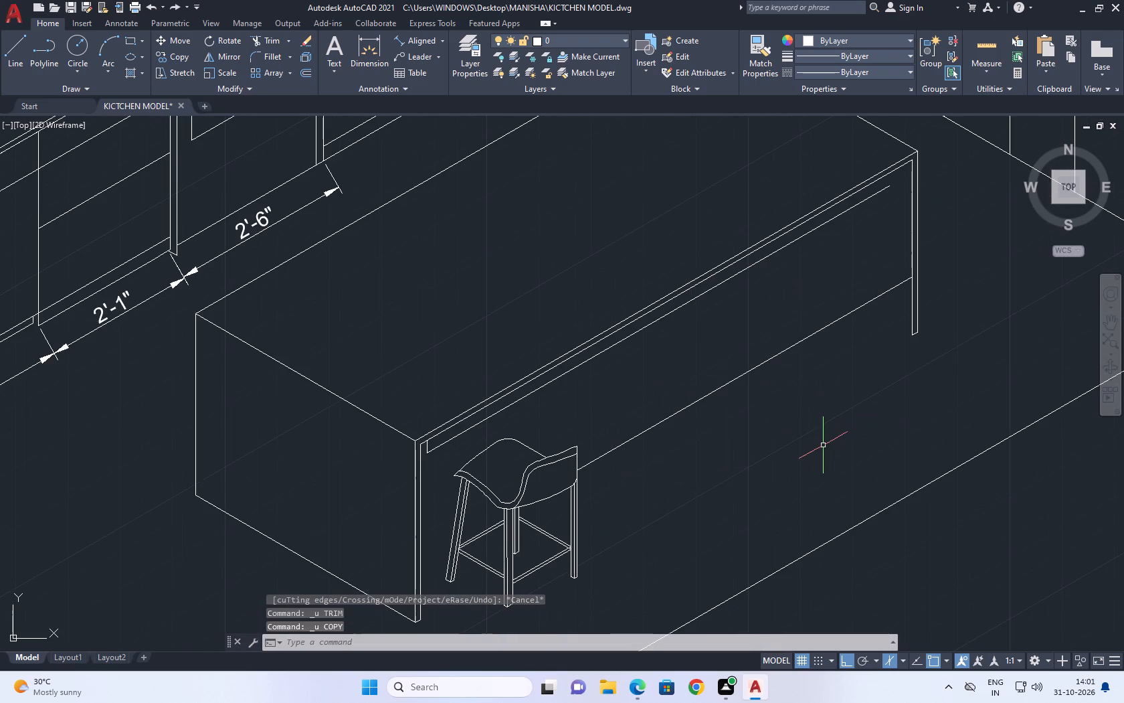
# Copy the CHAIR block twice along the island at 30°, the second about 4'-8" away and the first about halfway.
pyautogui.click(576, 518)
pyautogui.press('c')
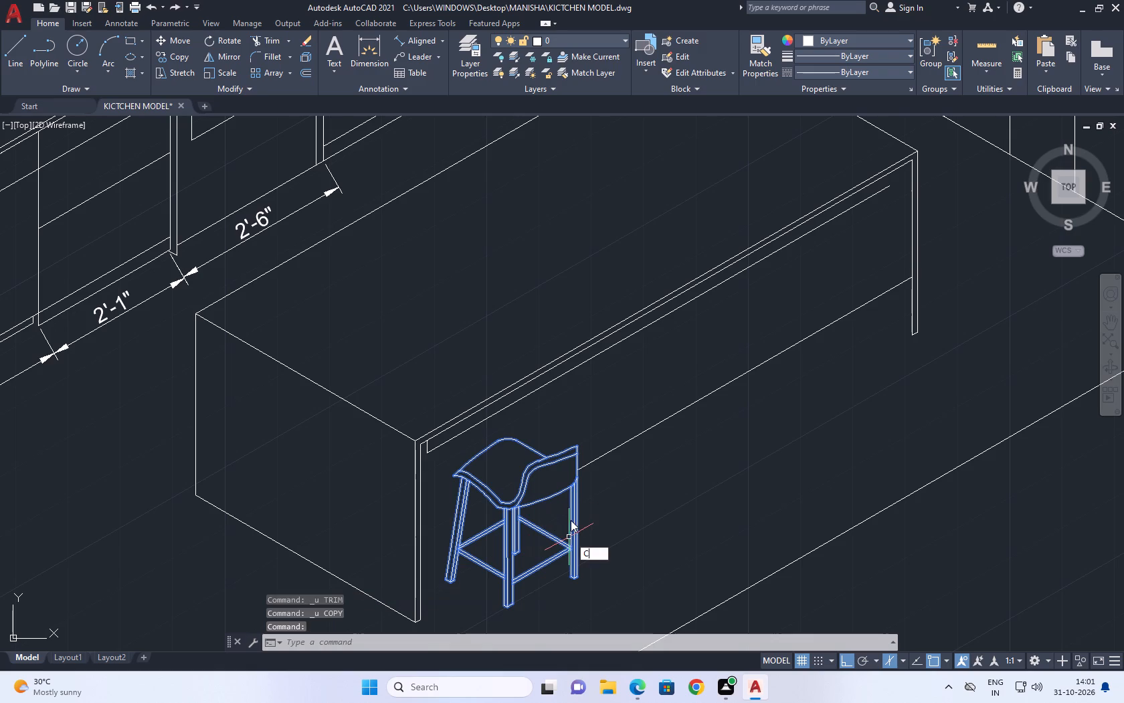
pyautogui.write('O')
pyautogui.press('space')
pyautogui.click(571, 524)
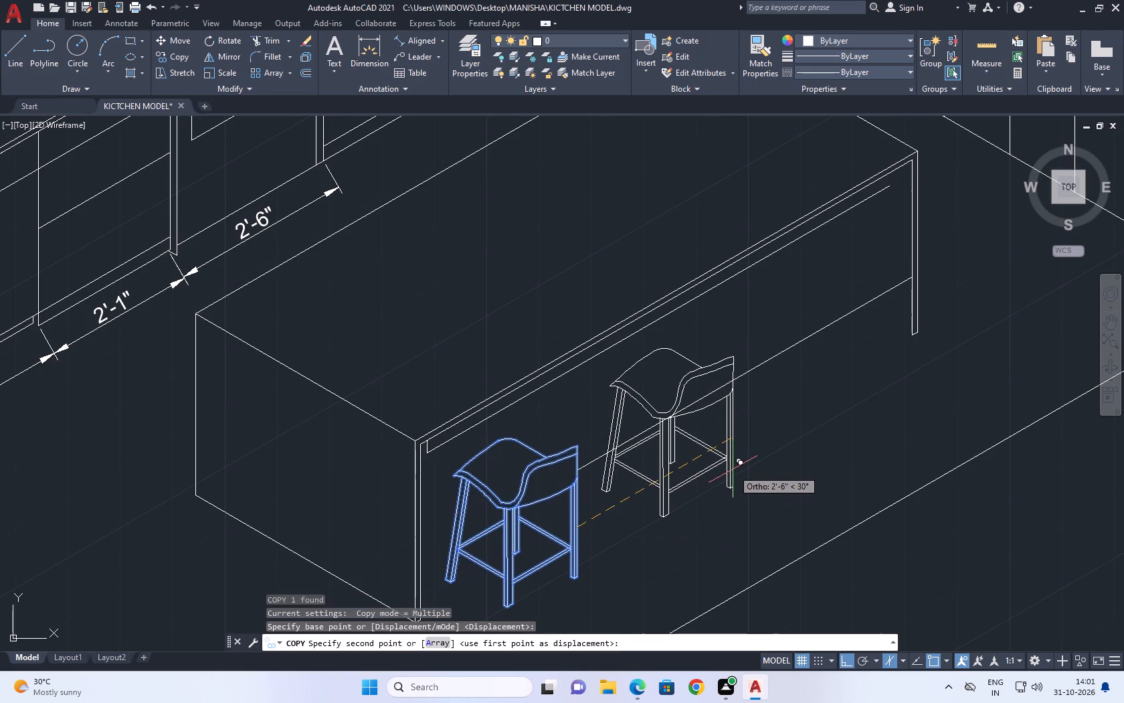
pyautogui.click(733, 469)
pyautogui.click(889, 386)
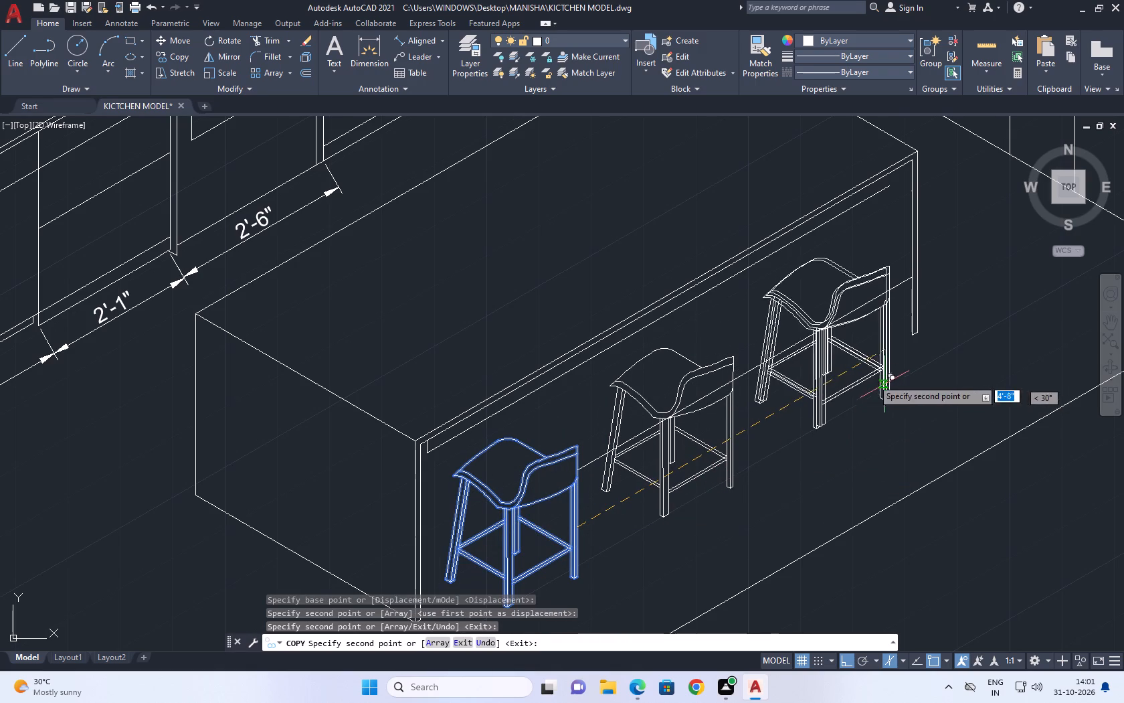
pyautogui.press('Escape')
# Trim the island's lower line across the faces of the middle chair's front leg up to the seat edge.
pyautogui.moveTo(895, 357); pyautogui.dragTo(887, 355, button='middle')
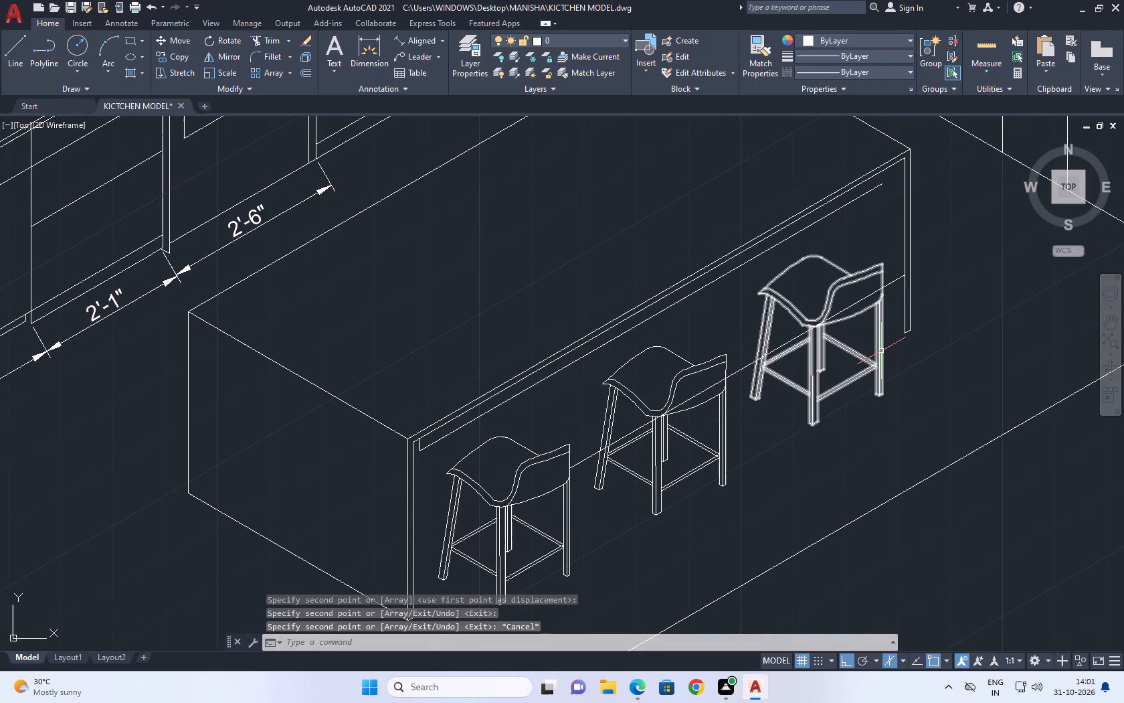
pyautogui.write('TR')
pyautogui.press('space')
pyautogui.scroll(5, 636, 426)
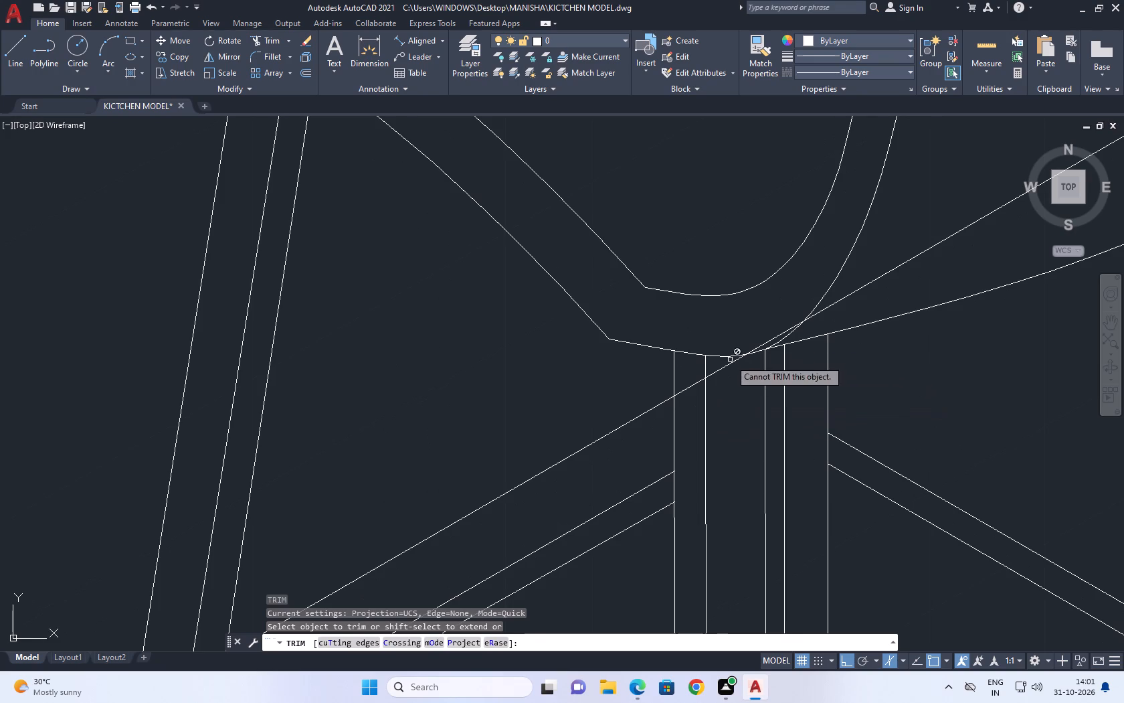
pyautogui.click(730, 360)
pyautogui.click(729, 378)
pyautogui.click(697, 374)
pyautogui.moveTo(691, 404); pyautogui.dragTo(690, 410)
# Trim the remaining pieces of the island's lower line across the middle chair's seat edge and backrest.
pyautogui.scroll(2, 798, 347)
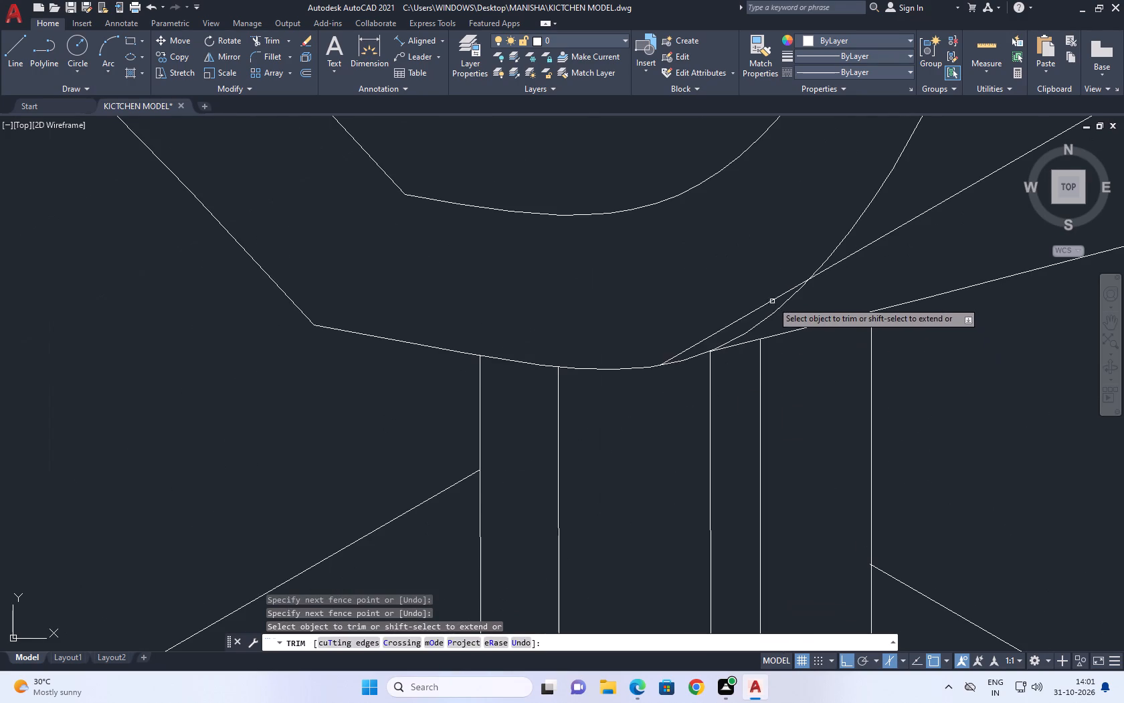
pyautogui.click(813, 311)
pyautogui.click(810, 356)
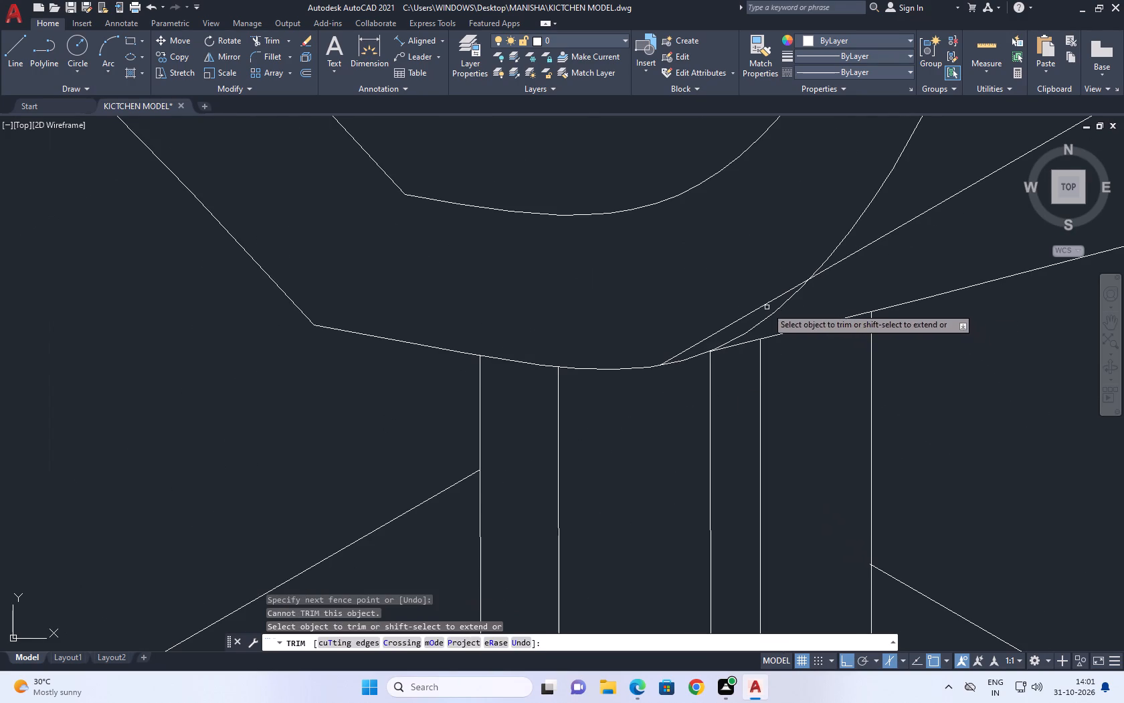
pyautogui.click(767, 307)
pyautogui.click(750, 292)
pyautogui.scroll(-6, 754, 341)
pyautogui.moveTo(886, 262); pyautogui.dragTo(739, 376, button='middle')
pyautogui.moveTo(746, 365); pyautogui.dragTo(747, 372)
pyautogui.click(747, 384)
# Trim the island's lower line across the far chair's slanted leg faces and the first face of its front leg.
pyautogui.scroll(-4, 765, 349)
pyautogui.moveTo(911, 289); pyautogui.dragTo(881, 308, button='middle')
pyautogui.scroll(6, 777, 357)
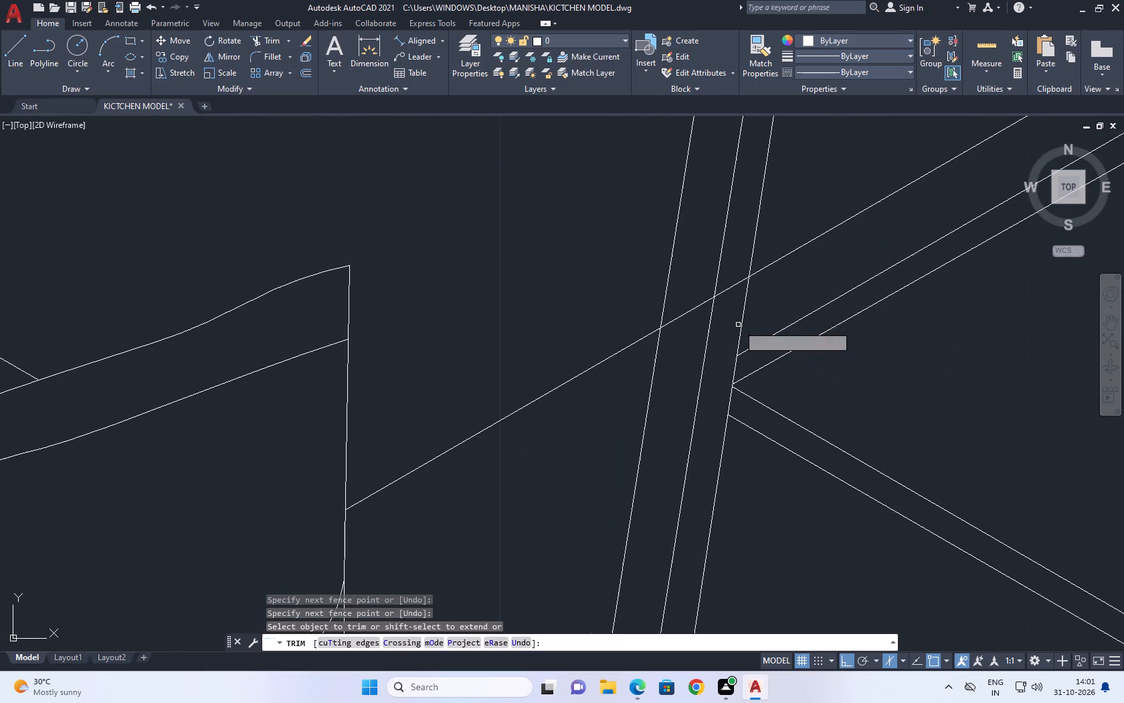
pyautogui.click(736, 277)
pyautogui.click(729, 356)
pyautogui.click(700, 305)
pyautogui.scroll(-3, 692, 415)
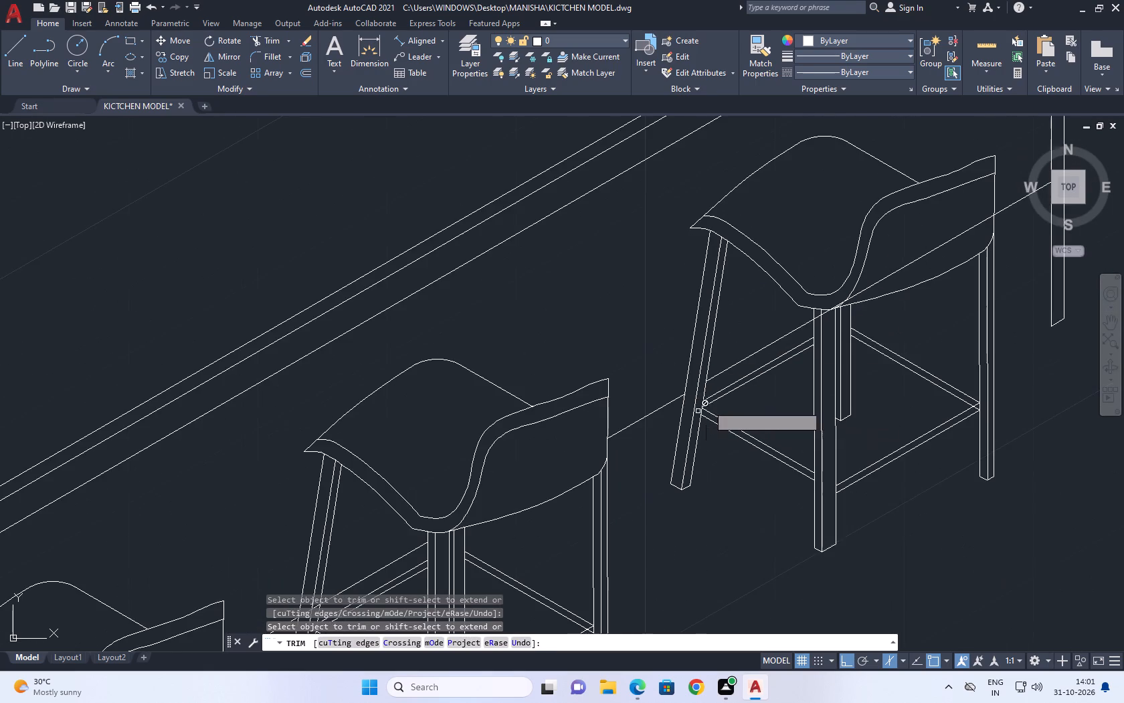
pyautogui.scroll(2, 820, 305)
pyautogui.click(812, 337)
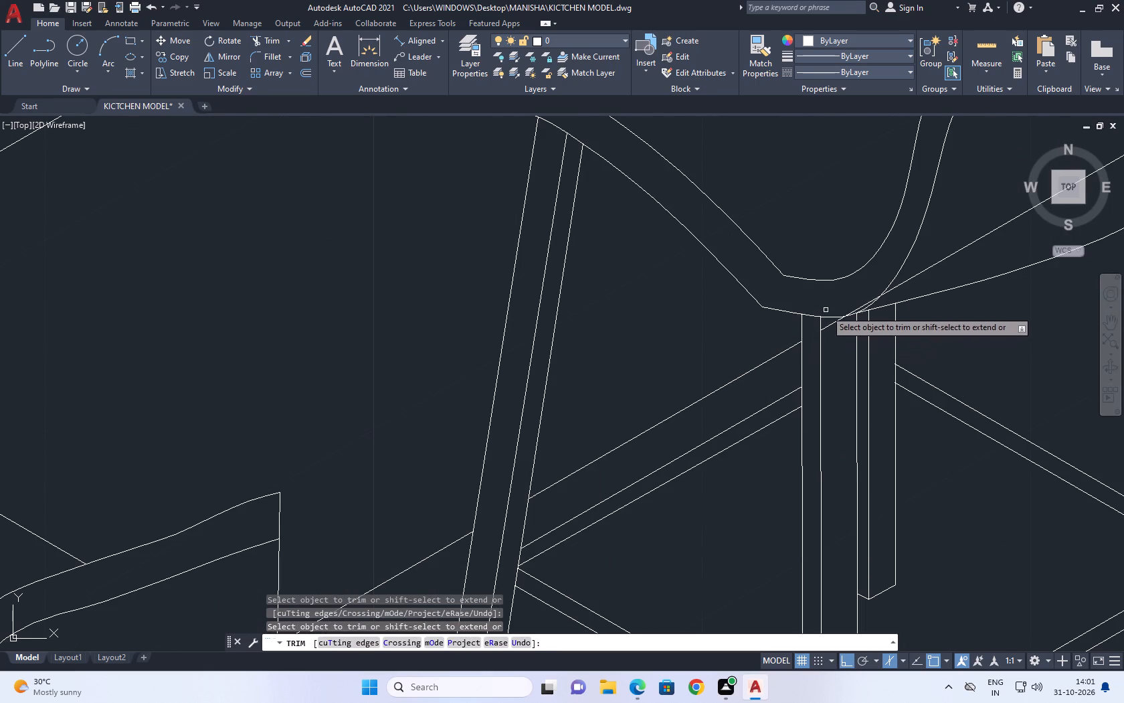
# Trim the island's base line where it crosses the far stool's seat and backrest and the middle stool's outer leg.
pyautogui.scroll(2, 830, 312)
pyautogui.click(905, 306)
pyautogui.click(893, 294)
pyautogui.scroll(-4, 961, 311)
pyautogui.moveTo(971, 285); pyautogui.dragTo(674, 462, button='middle')
pyautogui.click(735, 426)
pyautogui.click(730, 444)
pyautogui.scroll(-1, 579, 499)
pyautogui.scroll(2, 581, 504)
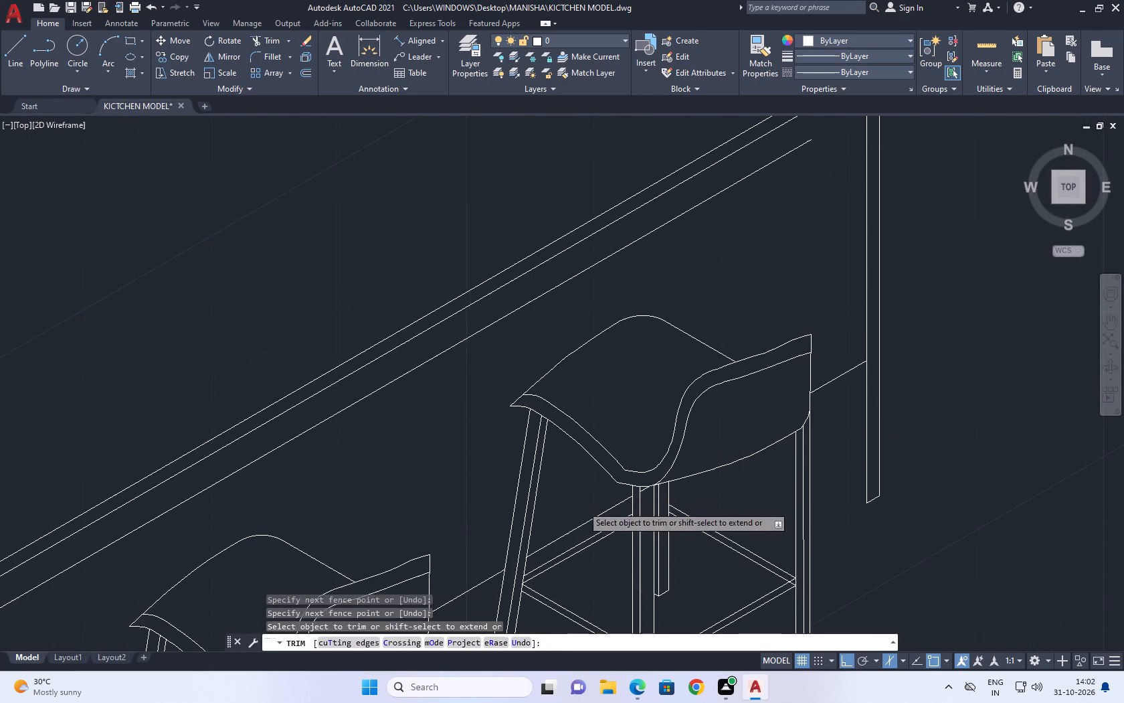
pyautogui.scroll(-8, 696, 477)
pyautogui.scroll(3, 666, 500)
pyautogui.scroll(1, 567, 513)
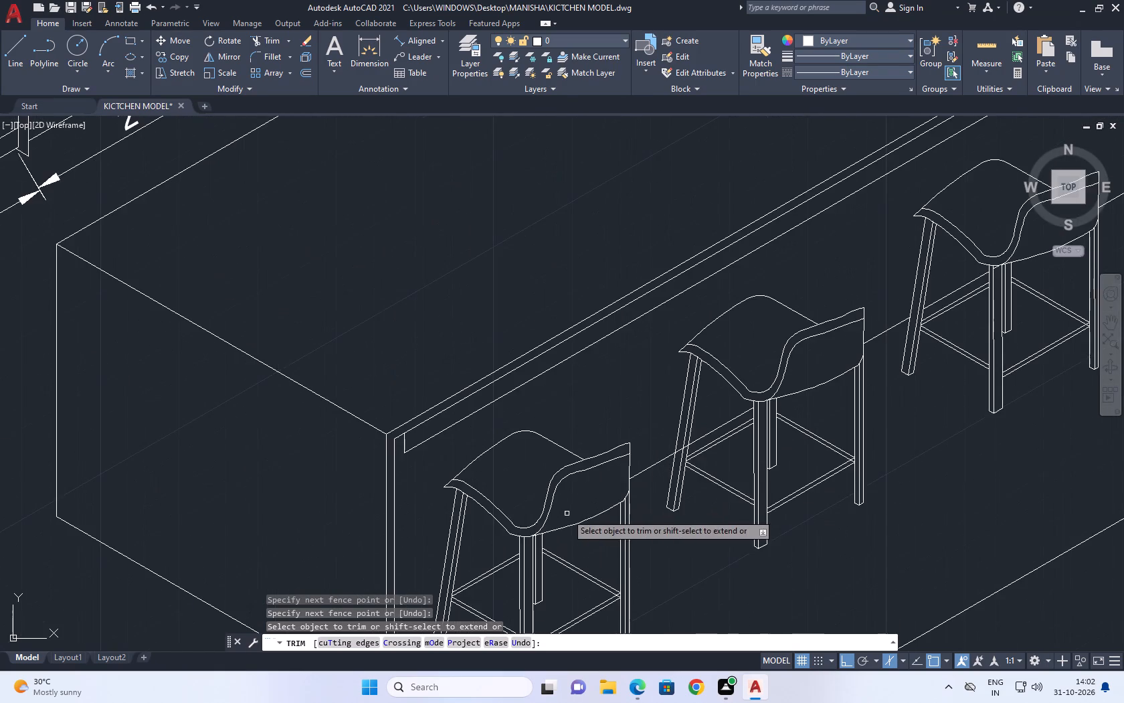
pyautogui.moveTo(577, 515); pyautogui.dragTo(556, 446, button='middle')
pyautogui.scroll(3, 643, 390)
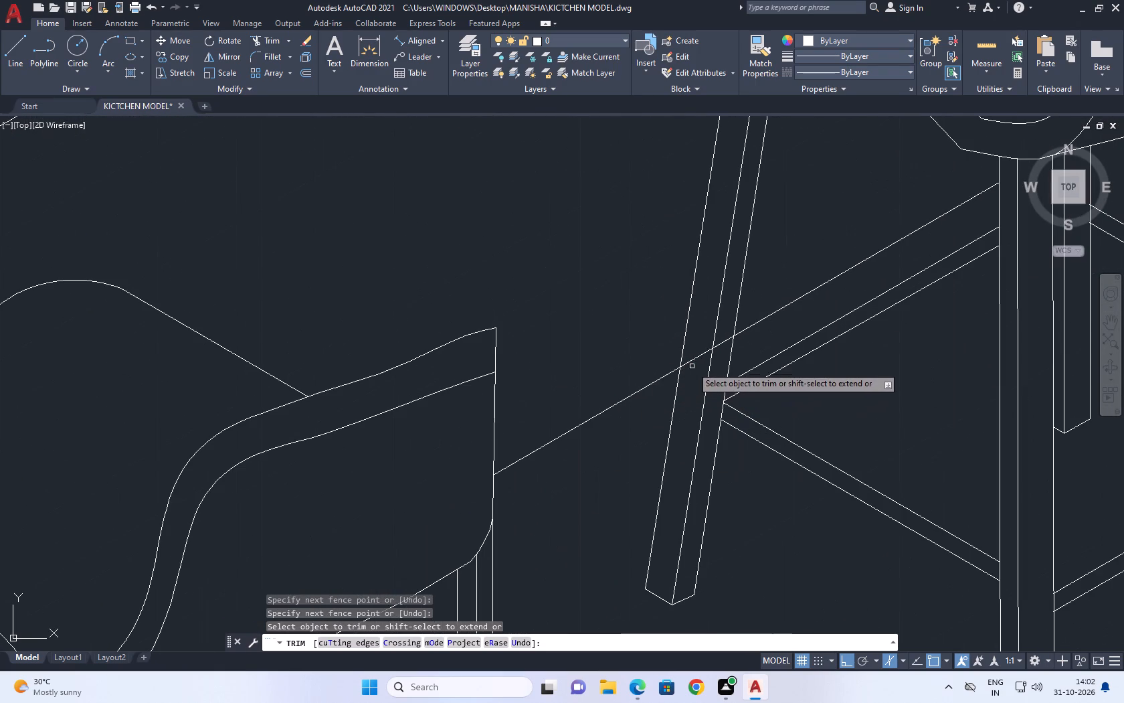
pyautogui.click(699, 356)
pyautogui.click(730, 340)
pyautogui.press('space')
# Stretch the base line's end from the near stool's backrest through that stool to beyond the island's near end panel.
pyautogui.scroll(-5, 741, 398)
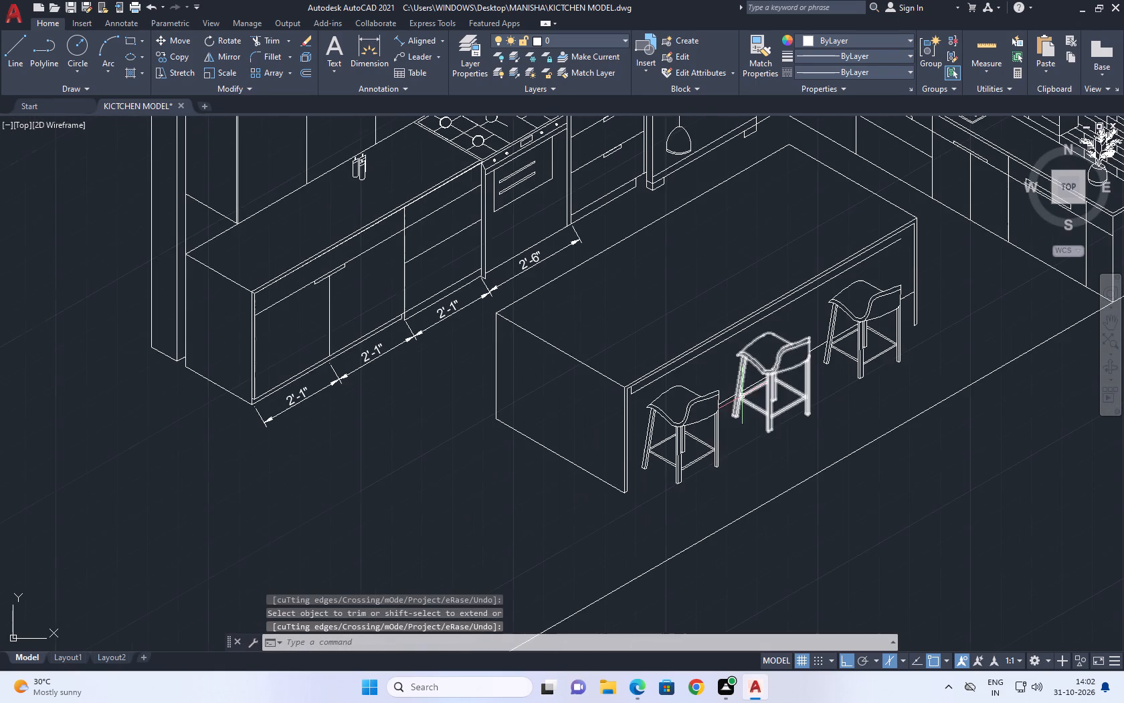
pyautogui.scroll(1, 636, 456)
pyautogui.moveTo(636, 449); pyautogui.dragTo(690, 505, button='middle')
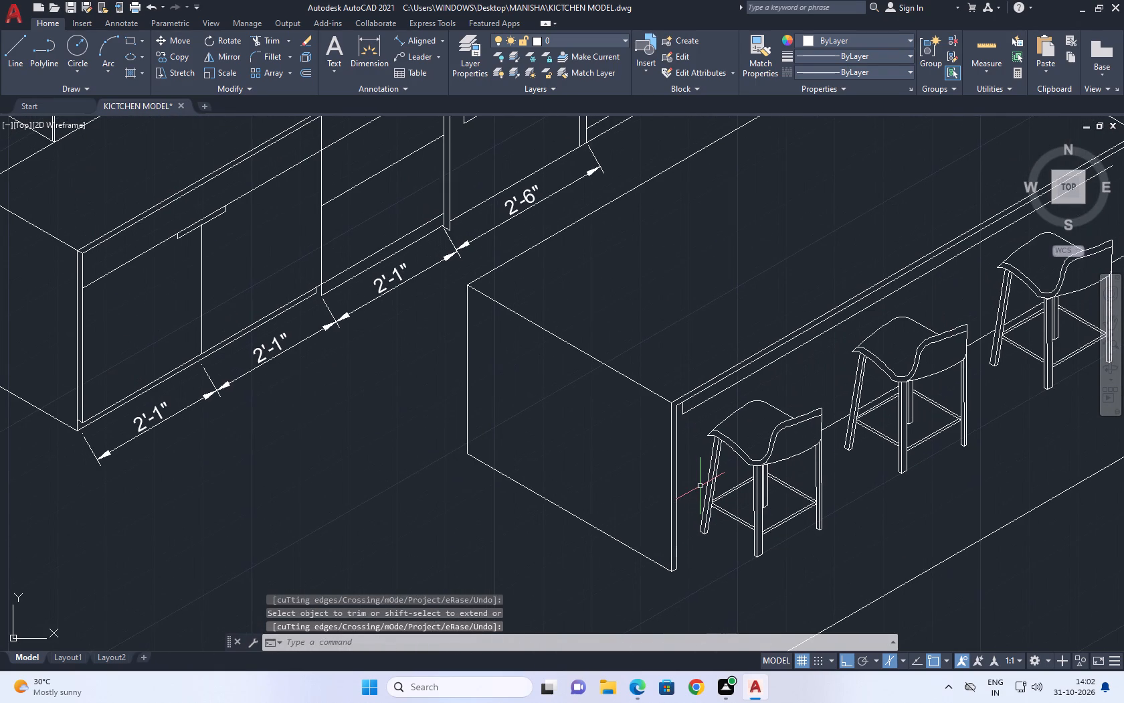
pyautogui.click(835, 426)
pyautogui.click(821, 433)
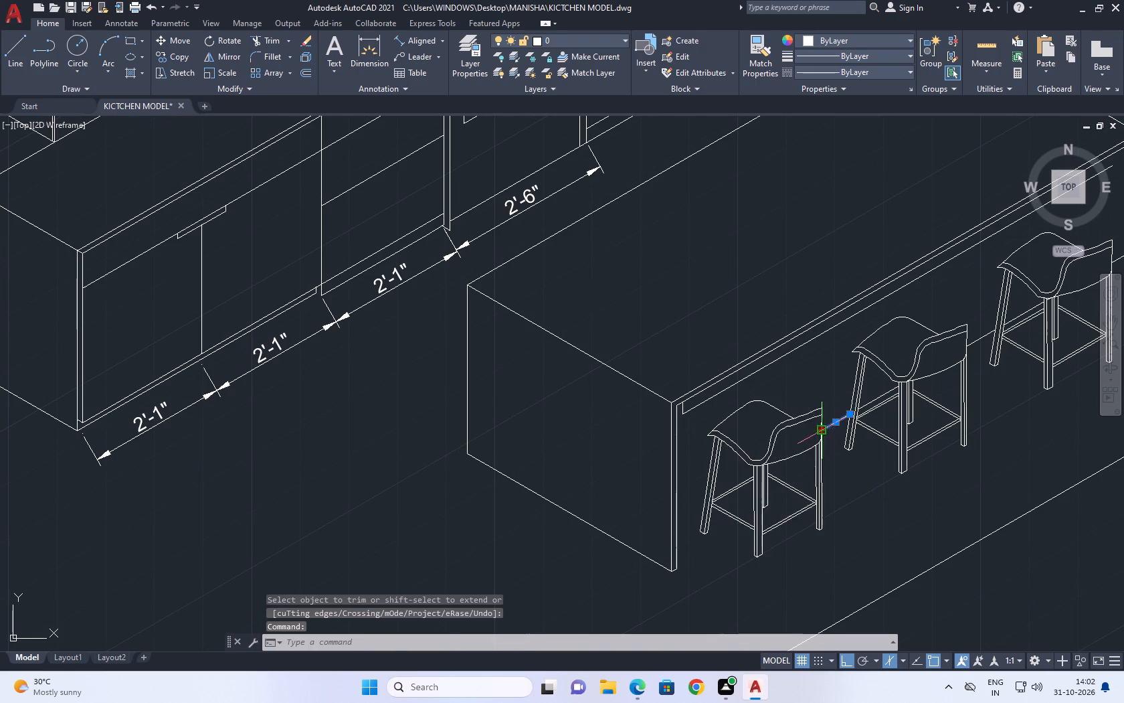
pyautogui.click(636, 526)
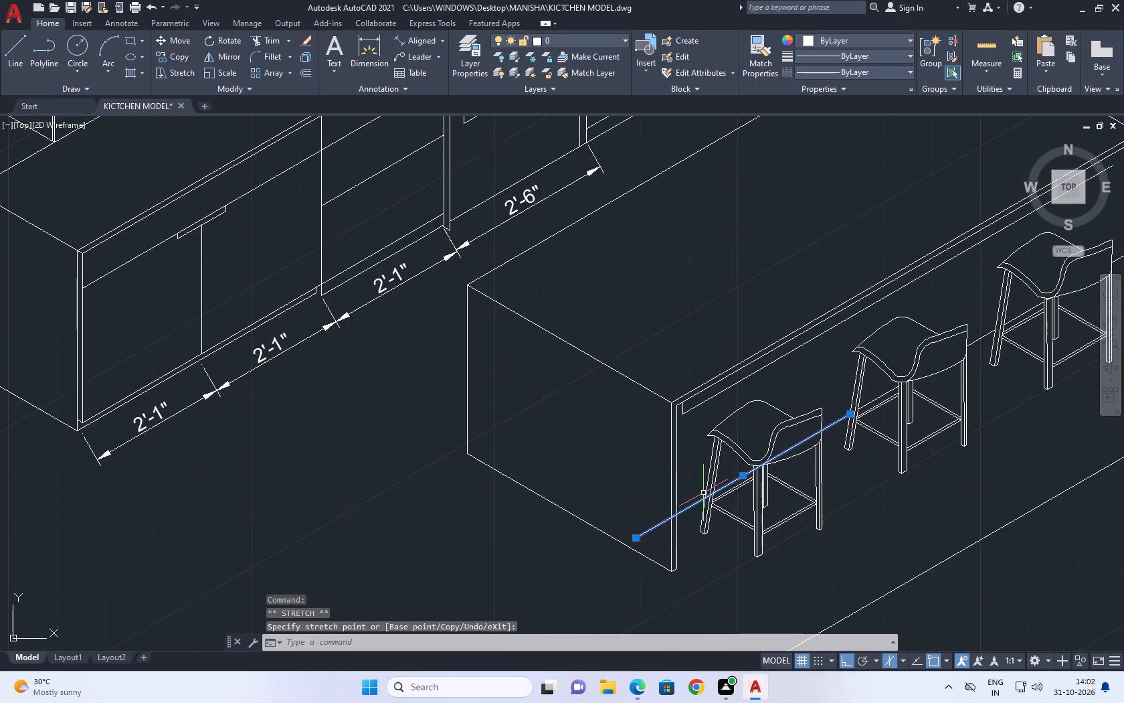
pyautogui.press('Escape')
# Trim the stretched base line where it passes through the near stool's legs, seat and backrest.
pyautogui.scroll(3, 719, 516)
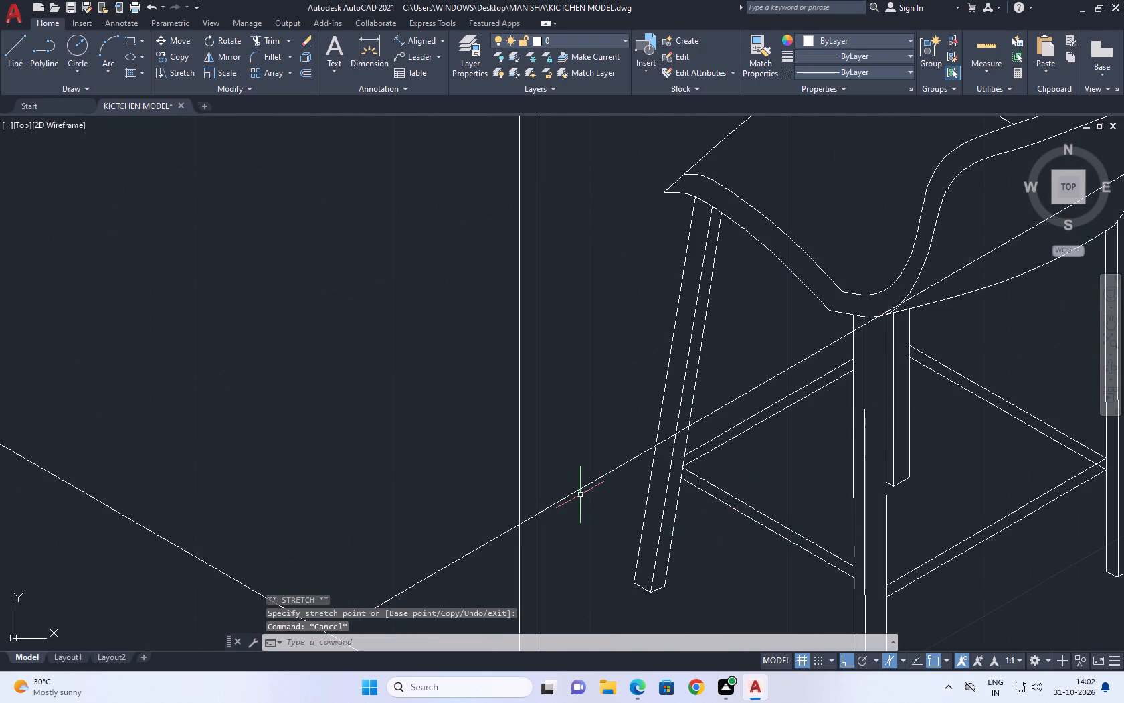
pyautogui.write('TR')
pyautogui.press('space')
pyautogui.click(682, 430)
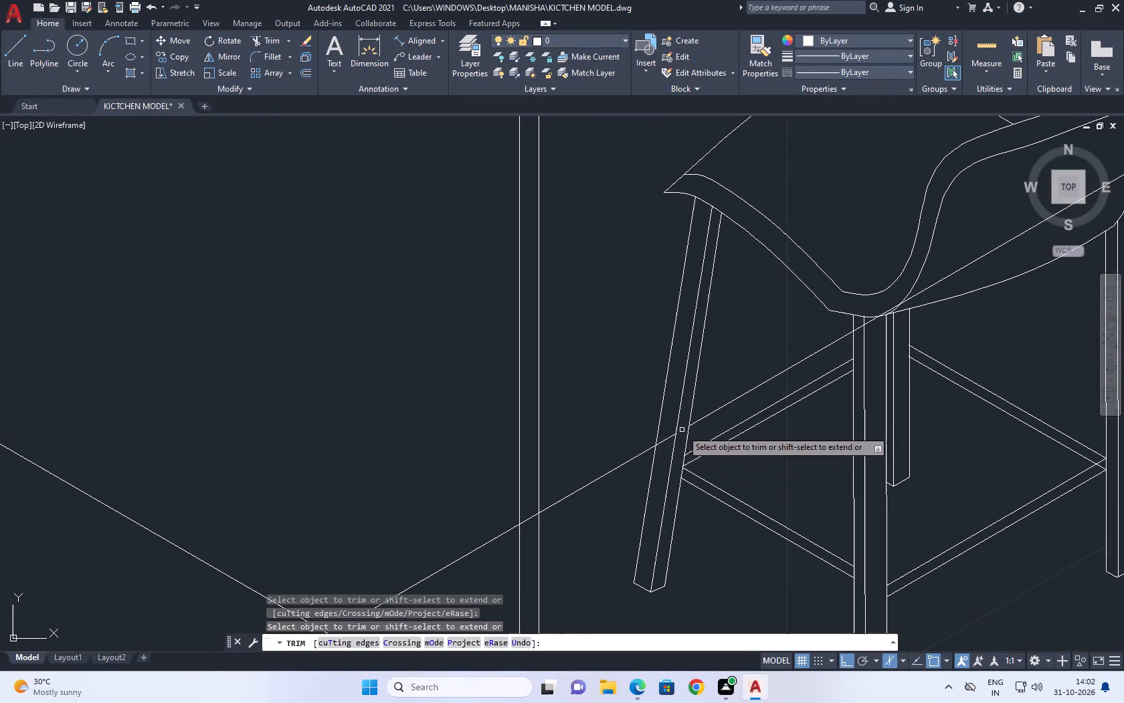
pyautogui.click(672, 435)
pyautogui.moveTo(800, 325); pyautogui.dragTo(755, 396, button='middle')
pyautogui.scroll(1, 815, 399)
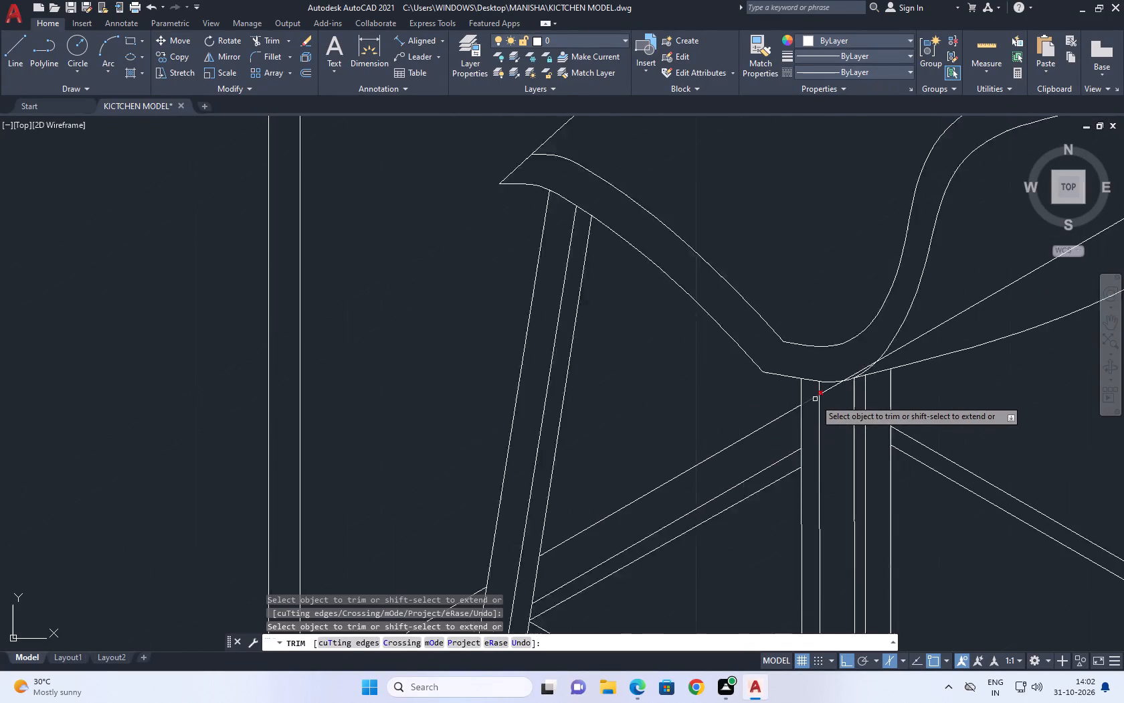
pyautogui.scroll(1, 815, 399)
pyautogui.click(814, 398)
pyautogui.moveTo(864, 360); pyautogui.dragTo(824, 410, button='middle')
pyautogui.click(836, 408)
pyautogui.scroll(-3, 854, 388)
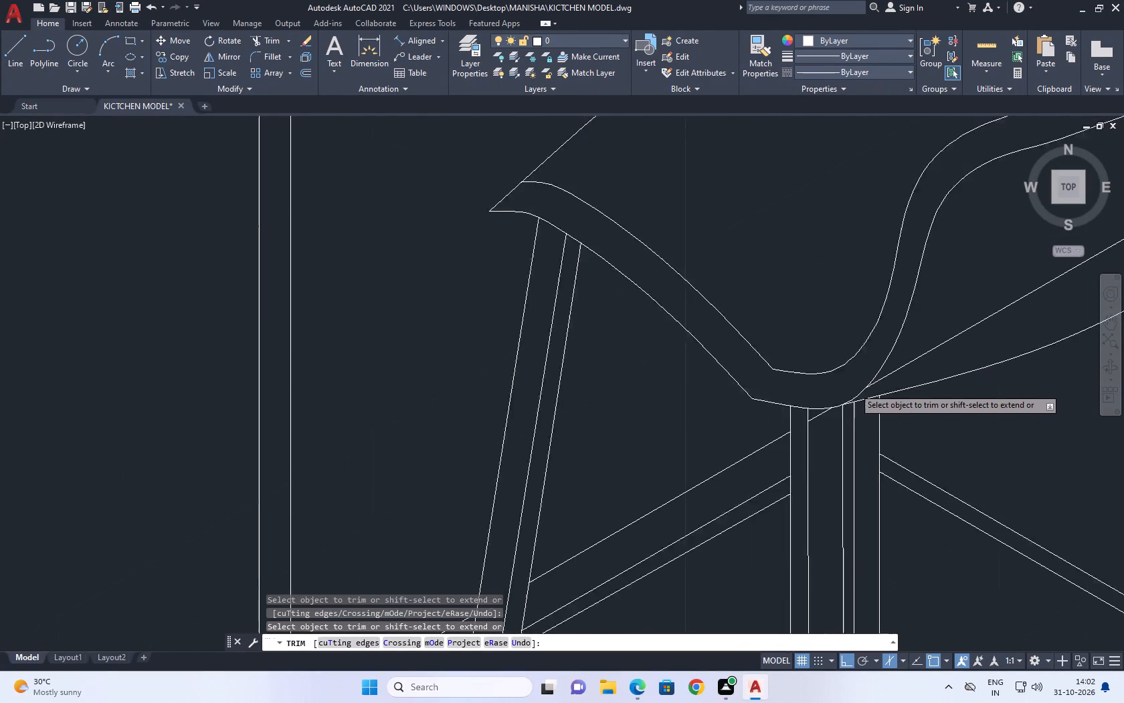
pyautogui.scroll(-1, 854, 388)
pyautogui.click(896, 367)
# Trim the base line's excess inside and beyond the island's near end panel.
pyautogui.moveTo(678, 484); pyautogui.dragTo(779, 293, button='middle')
pyautogui.moveTo(682, 390); pyautogui.dragTo(681, 384)
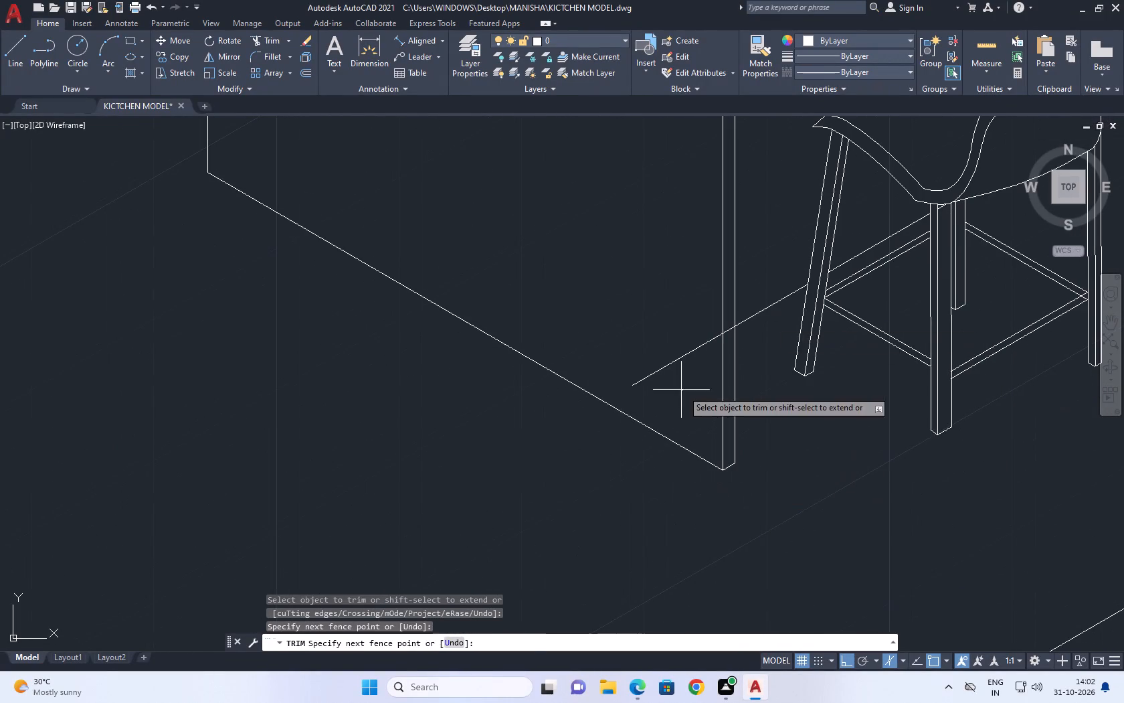
pyautogui.click(673, 299)
pyautogui.scroll(2, 726, 343)
pyautogui.click(729, 313)
pyautogui.press('Escape')
# Examine the island with its stools and the open end of the base cabinet run beside the wall.
pyautogui.scroll(-6, 736, 357)
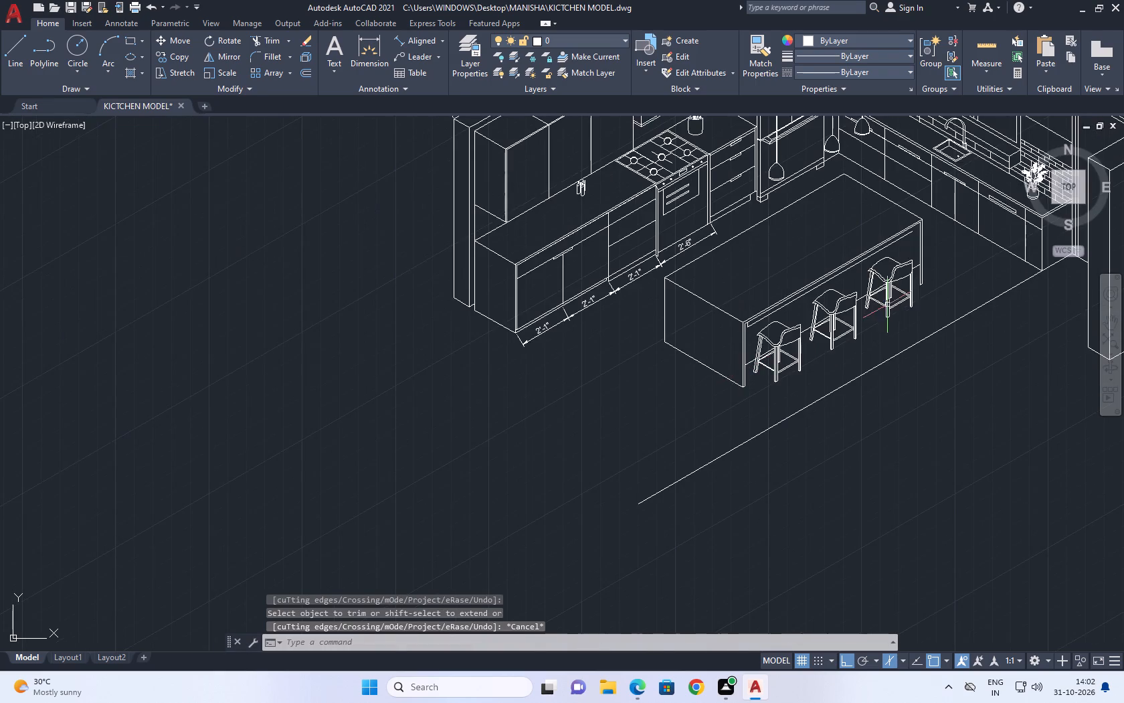
pyautogui.middleClick(887, 305)
pyautogui.scroll(2, 864, 328)
pyautogui.middleClick(873, 301)
pyautogui.moveTo(871, 303); pyautogui.dragTo(851, 308, button='middle')
pyautogui.moveTo(793, 287); pyautogui.dragTo(751, 327, button='middle')
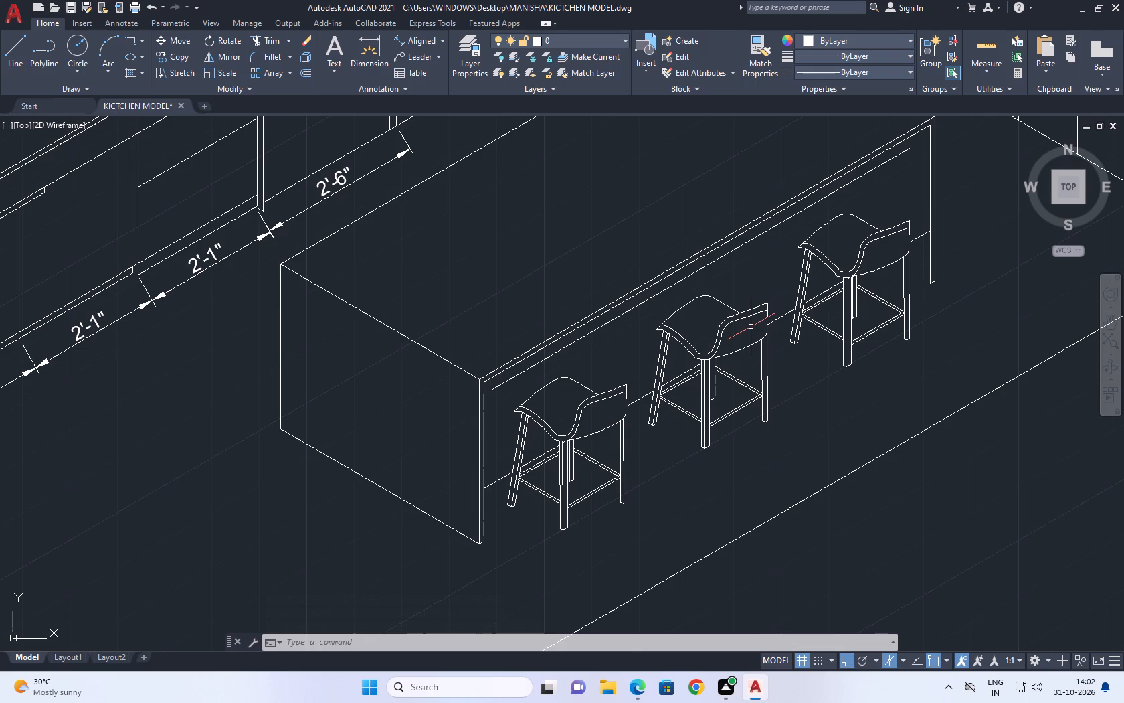
pyautogui.moveTo(419, 392); pyautogui.dragTo(664, 329, button='middle')
pyautogui.moveTo(286, 311); pyautogui.dragTo(503, 309, button='middle')
pyautogui.moveTo(222, 345); pyautogui.dragTo(455, 402, button='middle')
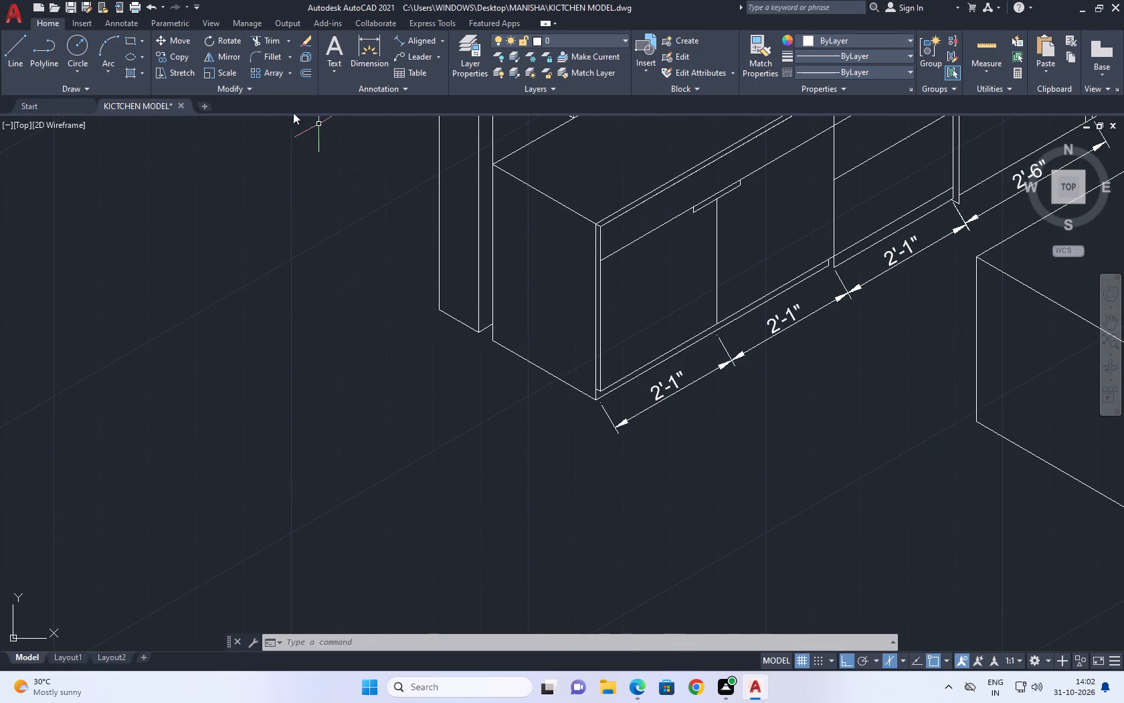
pyautogui.middleClick(387, 284)
pyautogui.middleClick(510, 324)
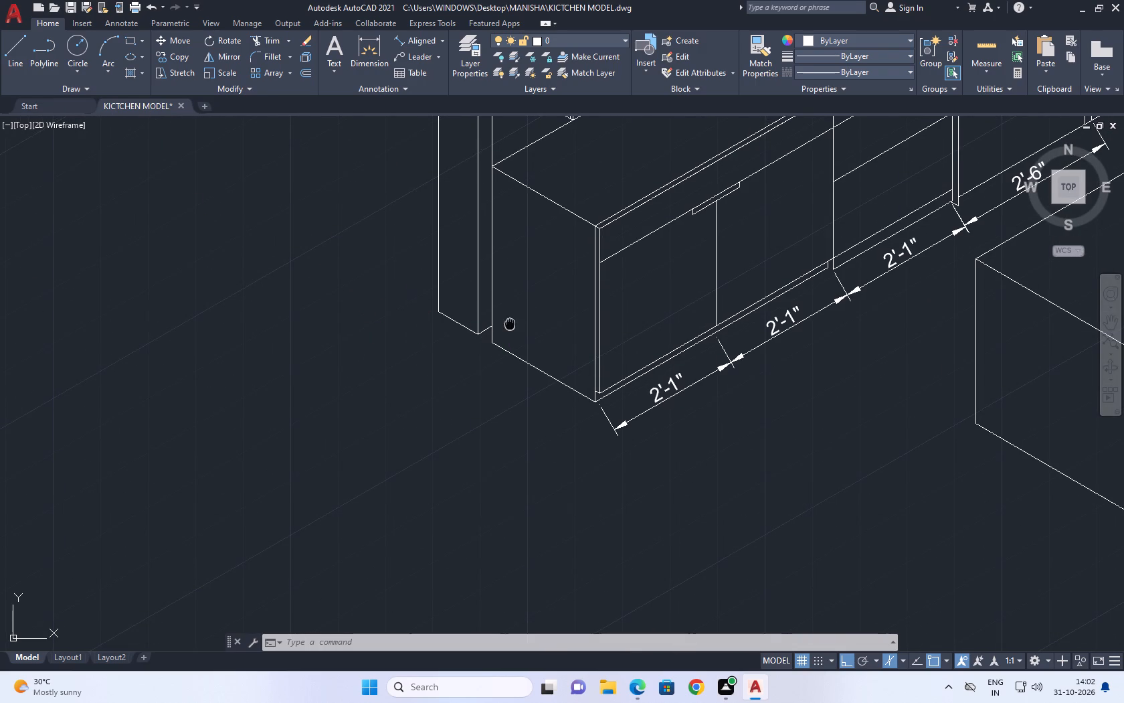
pyautogui.click(0, 60)
pyautogui.moveTo(555, 325); pyautogui.dragTo(595, 537, button='middle')
pyautogui.scroll(-3, 595, 537)
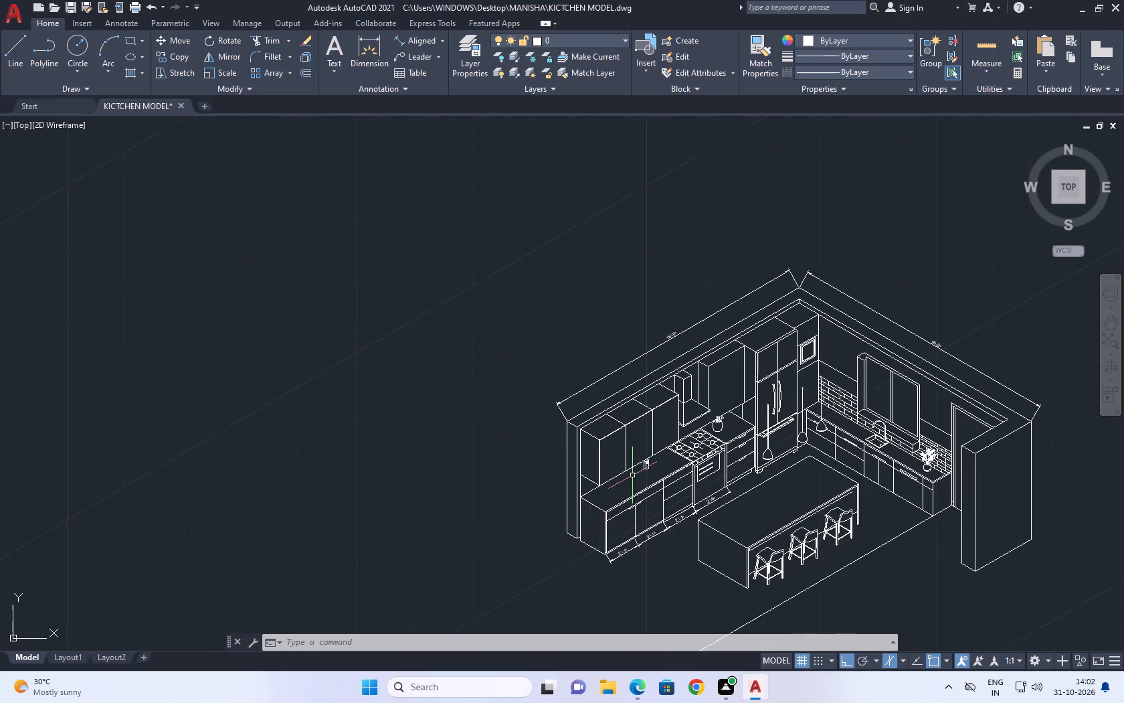
pyautogui.scroll(1, 624, 469)
pyautogui.moveTo(526, 503); pyautogui.dragTo(532, 423, button='middle')
pyautogui.scroll(1, 532, 423)
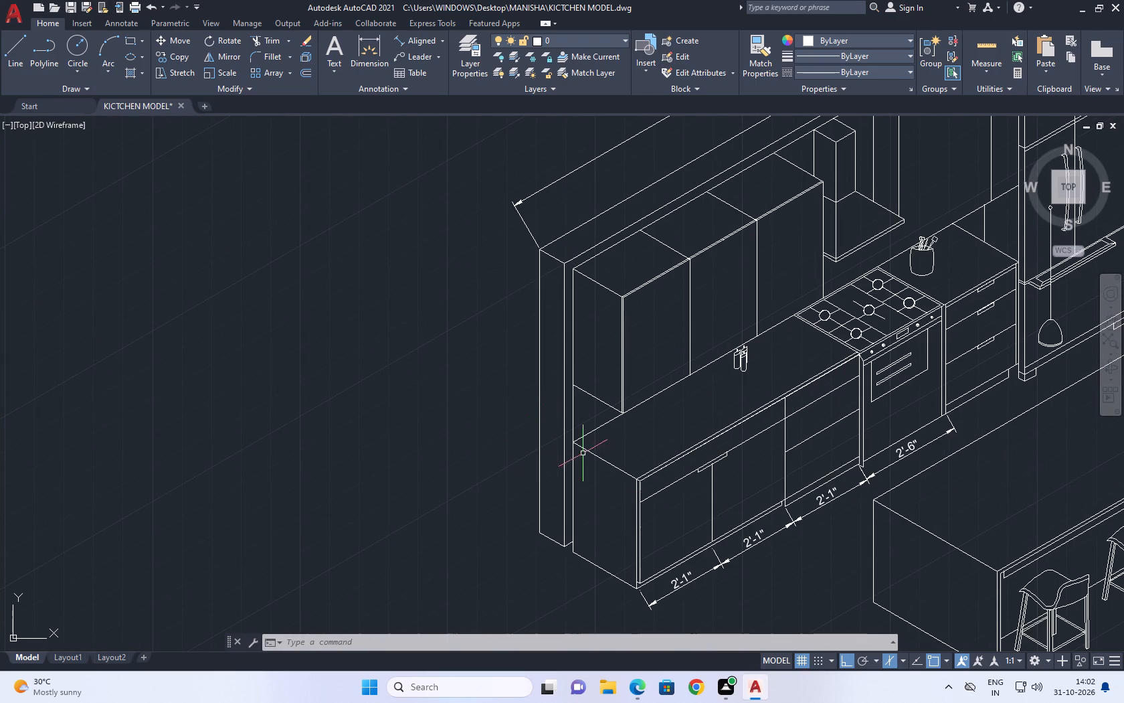
pyautogui.moveTo(608, 487); pyautogui.dragTo(606, 437, button='middle')
pyautogui.moveTo(575, 349); pyautogui.dragTo(533, 303, button='middle')
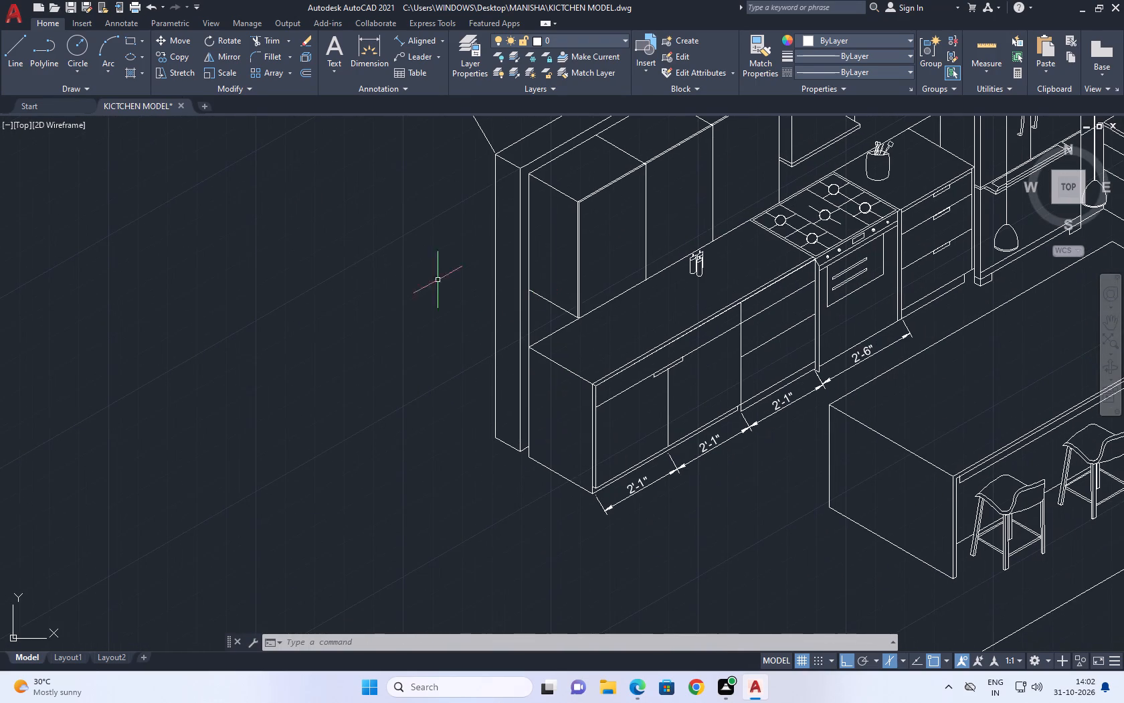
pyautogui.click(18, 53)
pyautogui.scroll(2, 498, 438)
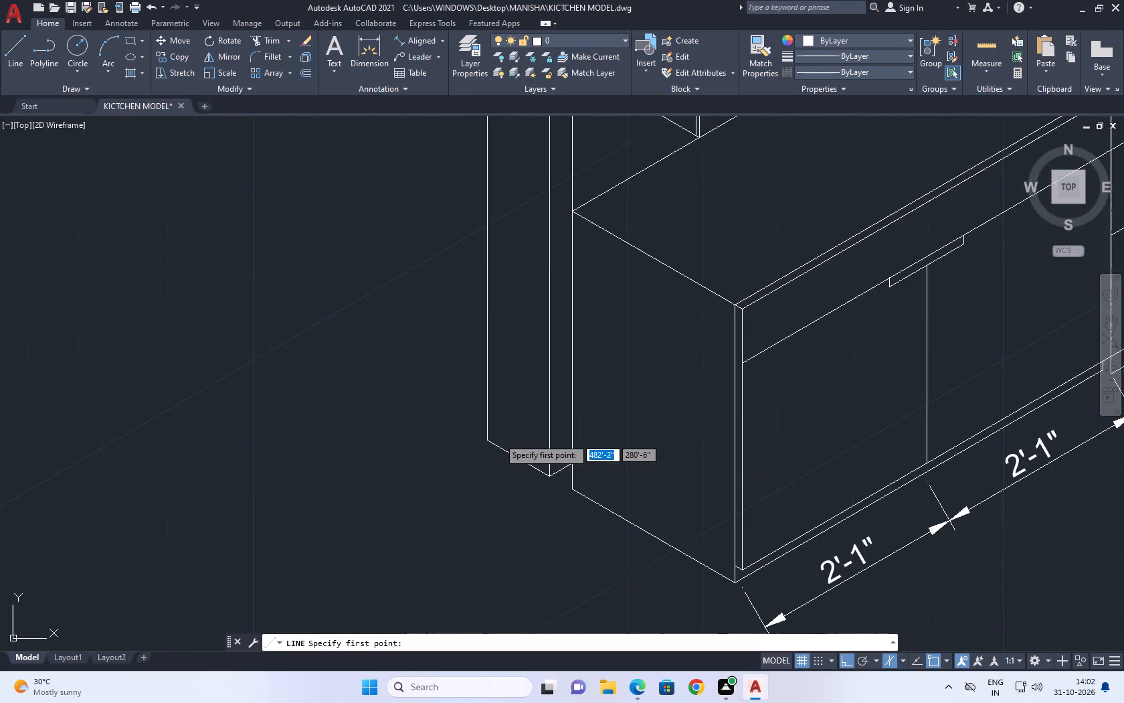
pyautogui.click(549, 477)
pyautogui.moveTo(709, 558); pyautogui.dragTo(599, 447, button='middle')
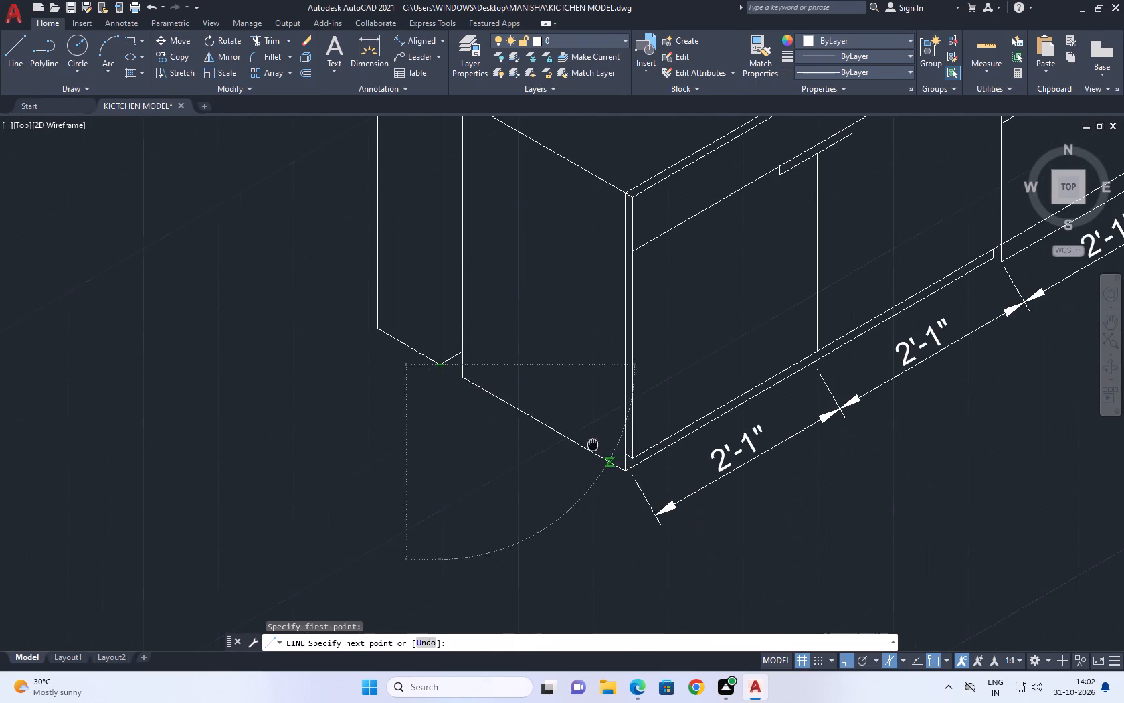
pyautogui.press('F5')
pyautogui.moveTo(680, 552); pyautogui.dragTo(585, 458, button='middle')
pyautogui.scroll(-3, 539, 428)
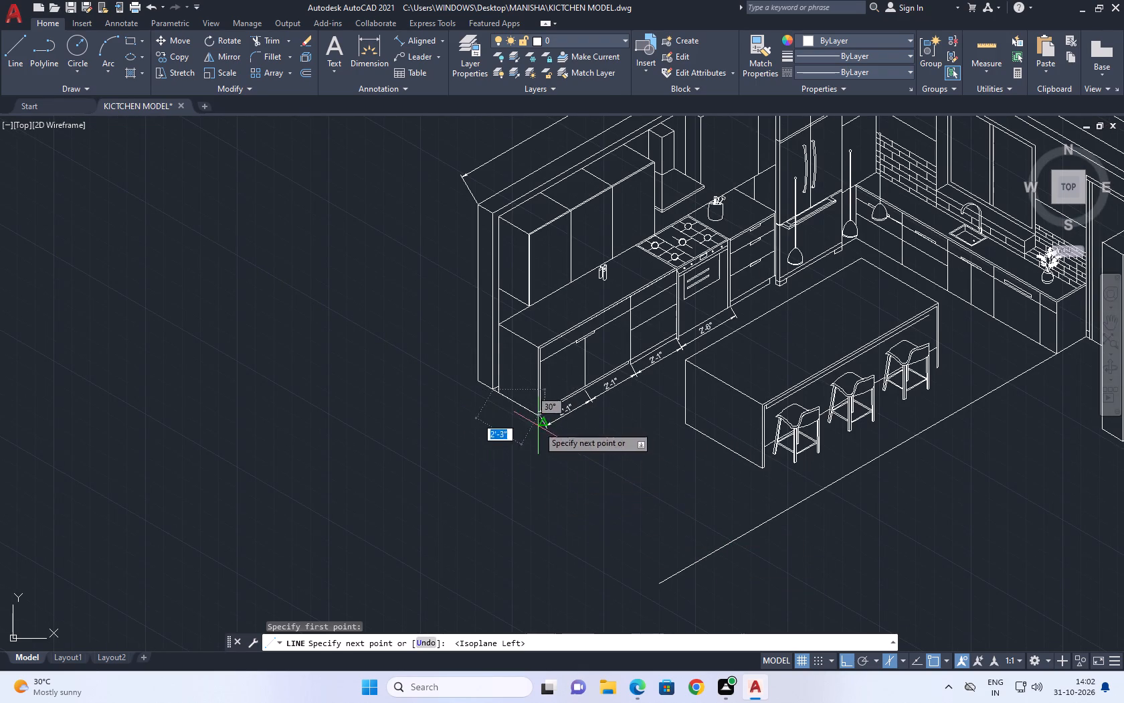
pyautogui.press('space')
# Review the overall kitchen layout, from the cabinet run and island to the front floor line and the opposite wall.
pyautogui.moveTo(477, 289); pyautogui.dragTo(540, 501, button='middle')
pyautogui.moveTo(614, 574); pyautogui.dragTo(605, 546, button='middle')
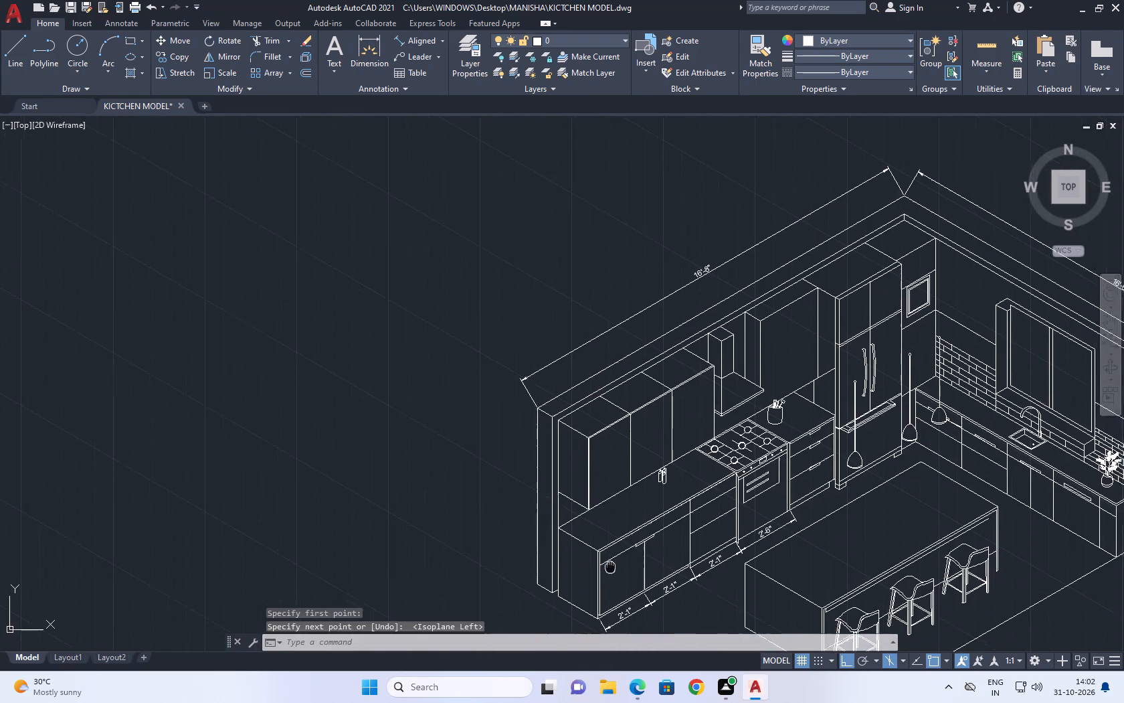
pyautogui.moveTo(605, 546); pyautogui.dragTo(555, 373, button='middle')
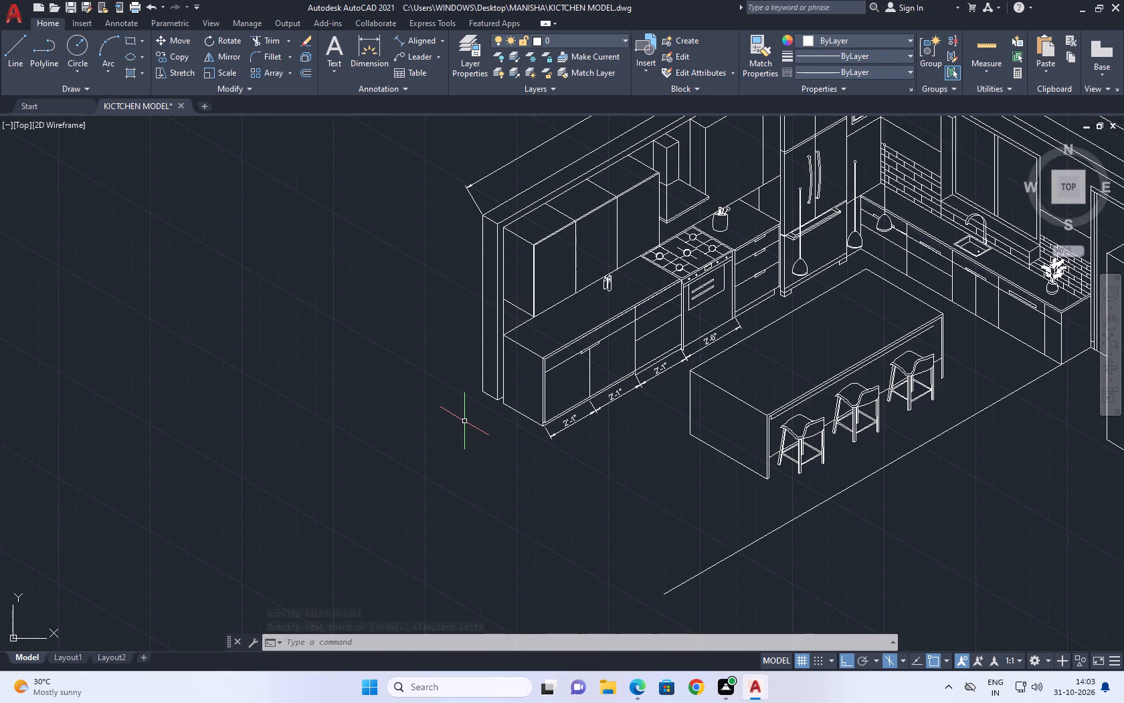
pyautogui.moveTo(469, 437); pyautogui.dragTo(406, 337, button='middle')
pyautogui.moveTo(671, 437); pyautogui.dragTo(544, 437, button='middle')
pyautogui.moveTo(725, 372); pyautogui.dragTo(676, 441, button='middle')
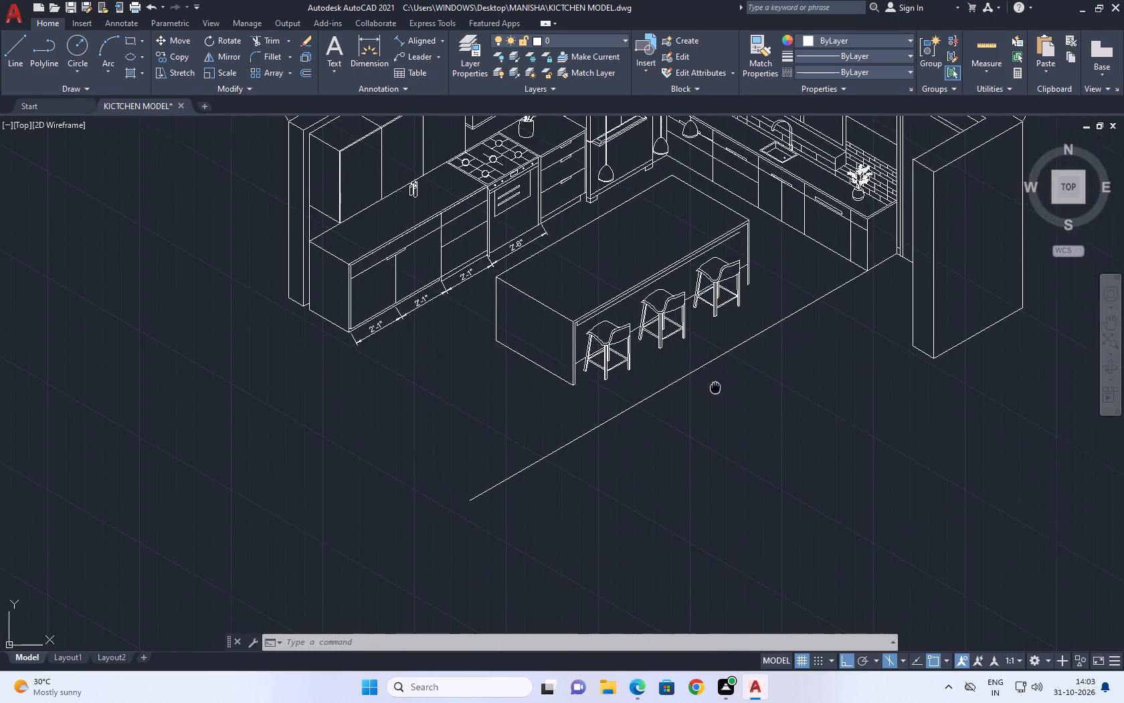
pyautogui.moveTo(778, 359); pyautogui.dragTo(666, 396, button='middle')
pyautogui.moveTo(474, 414); pyautogui.dragTo(556, 426, button='middle')
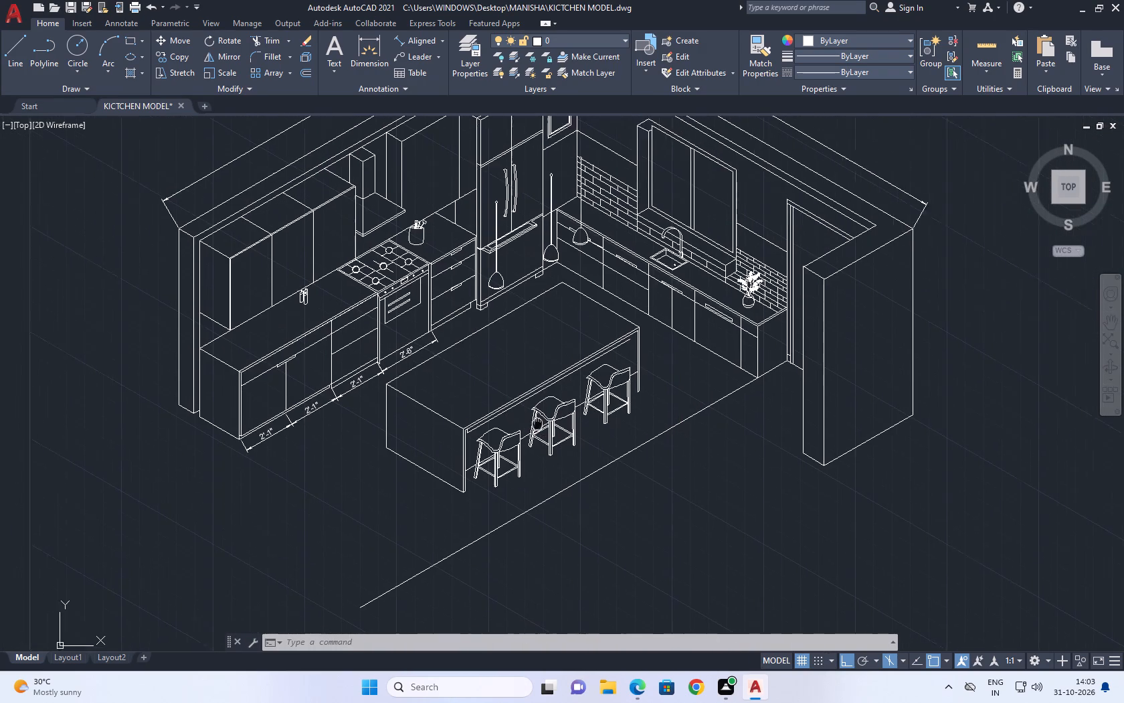
pyautogui.moveTo(556, 426); pyautogui.dragTo(564, 426, button='middle')
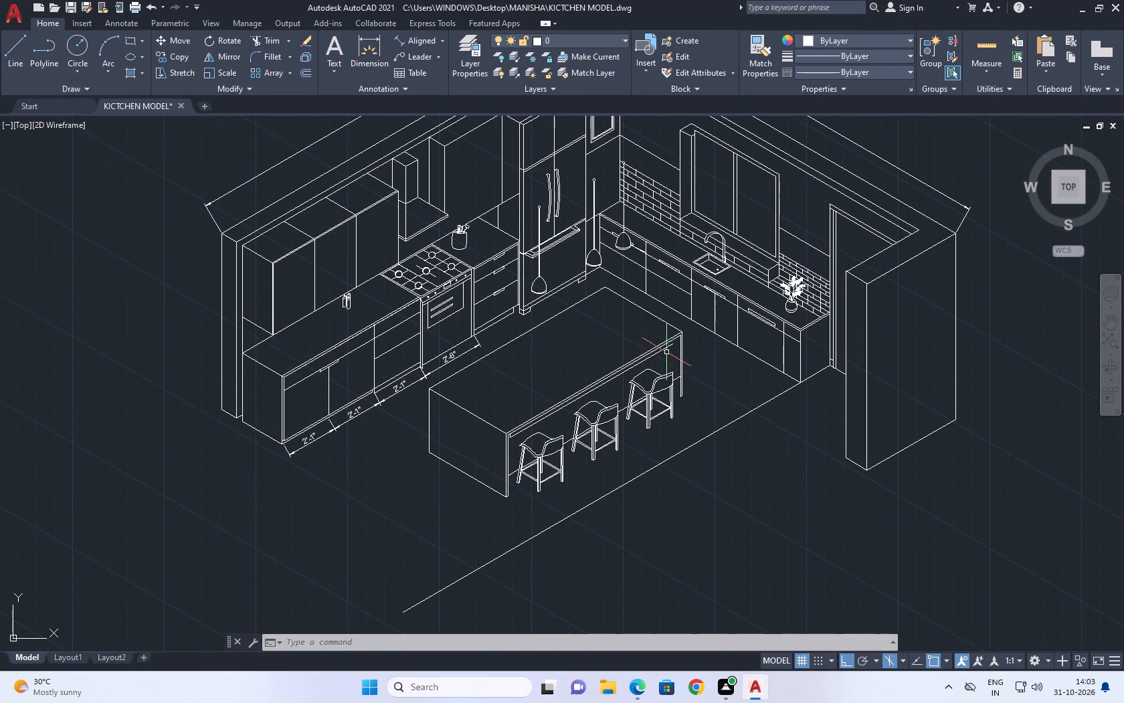
# Extend the line beneath the island countertop to meet the far end panel.
pyautogui.scroll(1, 666, 352)
pyautogui.write('EX')
pyautogui.press('space')
pyautogui.scroll(2, 700, 337)
pyautogui.click(625, 346)
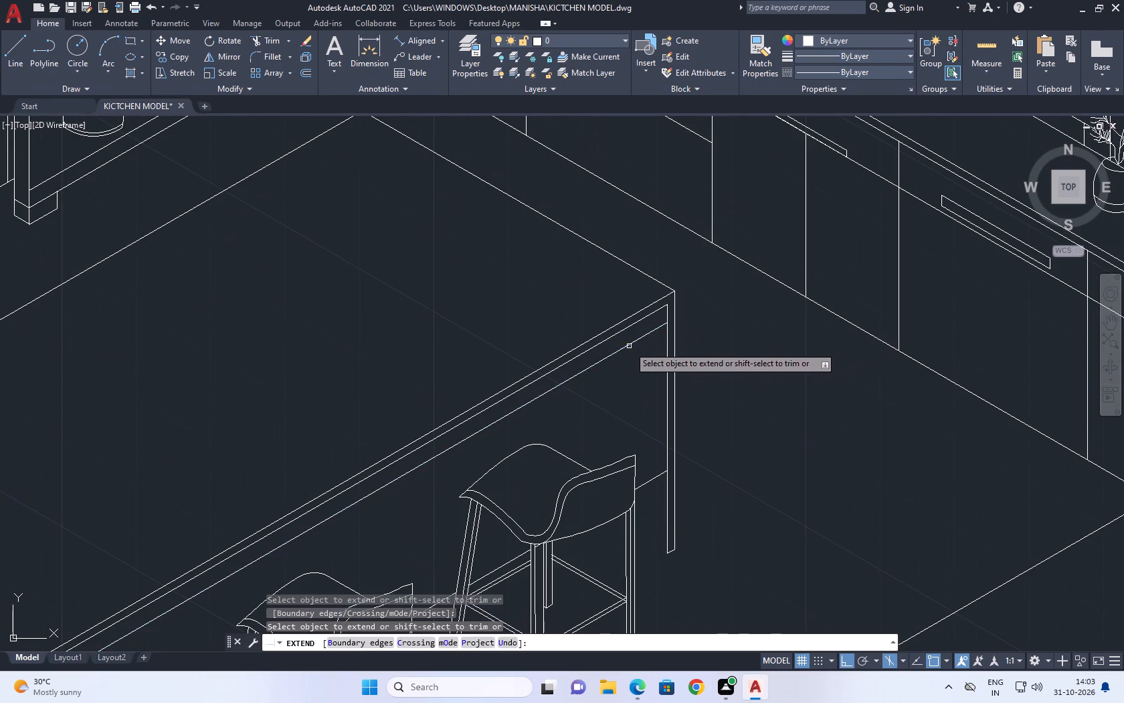
pyautogui.press('space')
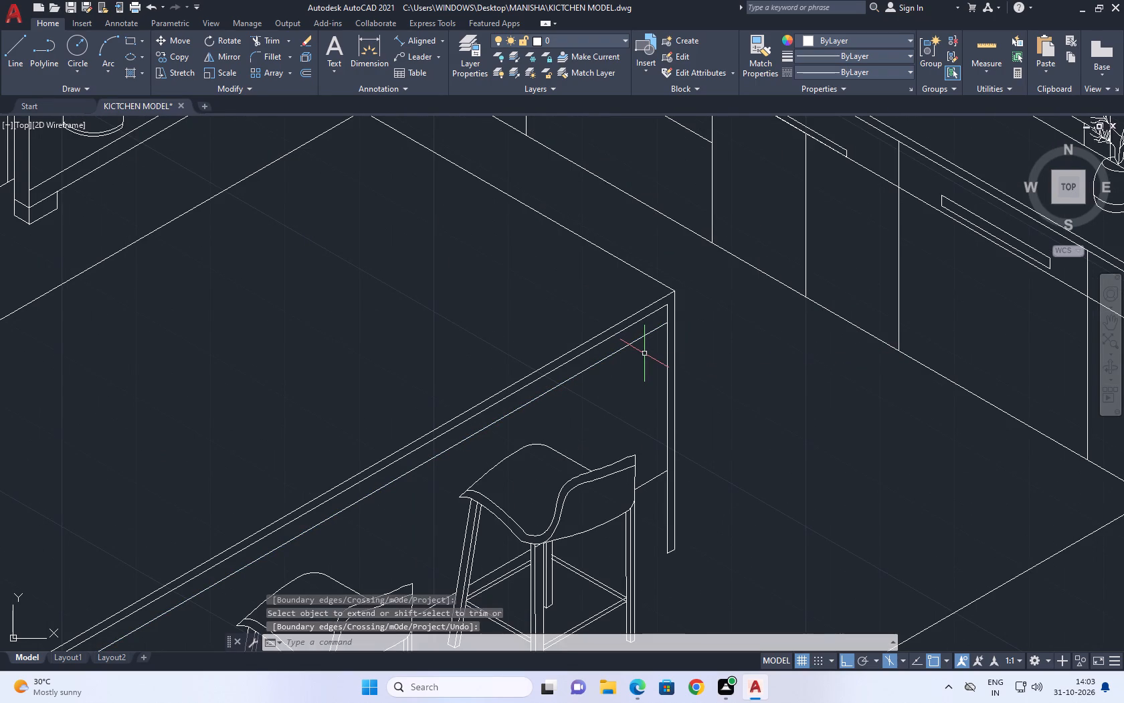
# Draw a vertical line from the island countertop's lower edge down to the top of the far stool's backrest.
pyautogui.moveTo(619, 378); pyautogui.dragTo(709, 389, button='middle')
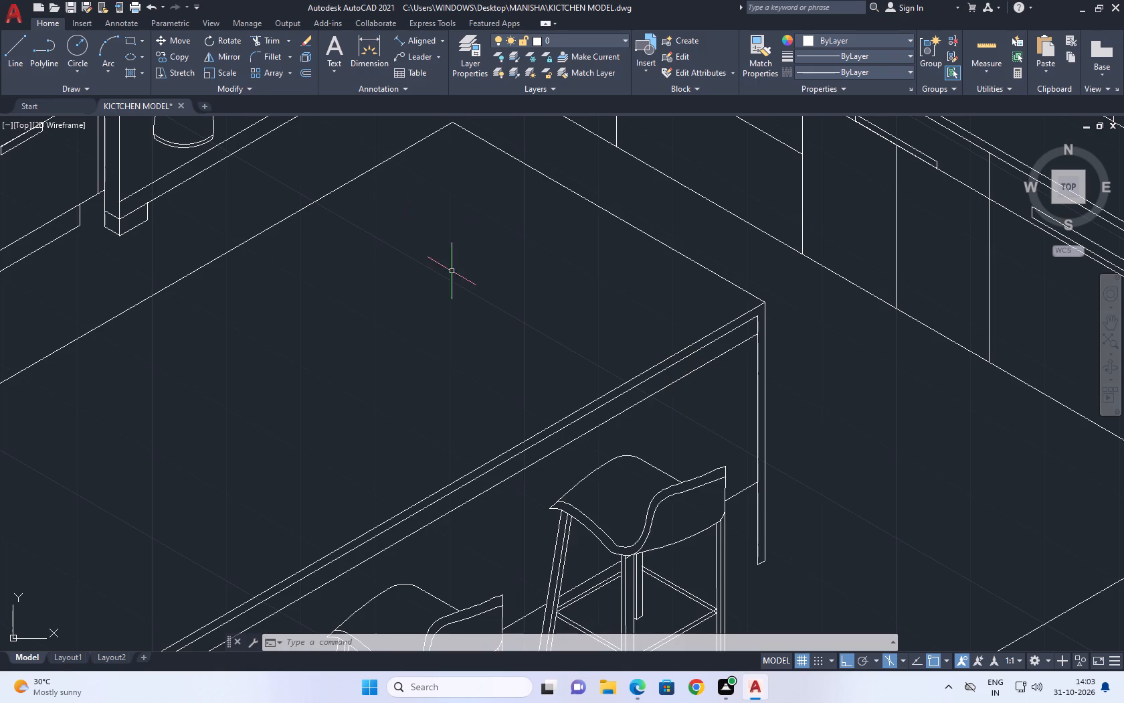
pyautogui.moveTo(571, 317); pyautogui.dragTo(686, 402, button='middle')
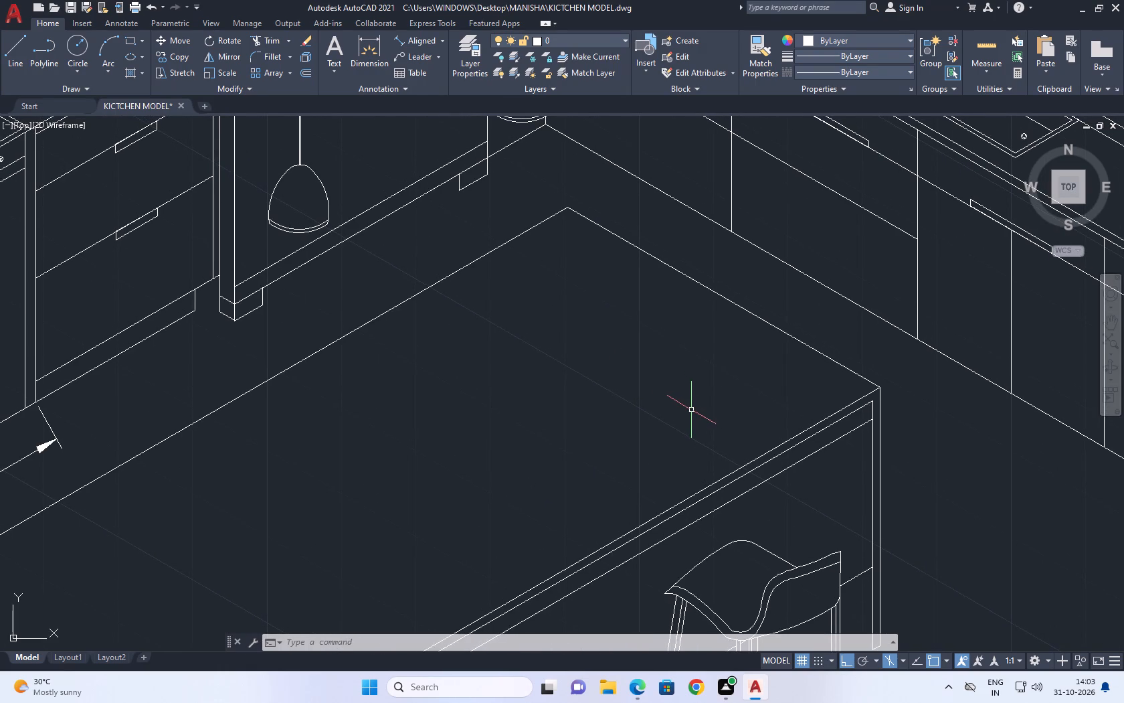
pyautogui.press('l')
pyautogui.press('space')
pyautogui.moveTo(809, 456); pyautogui.dragTo(785, 352, button='middle')
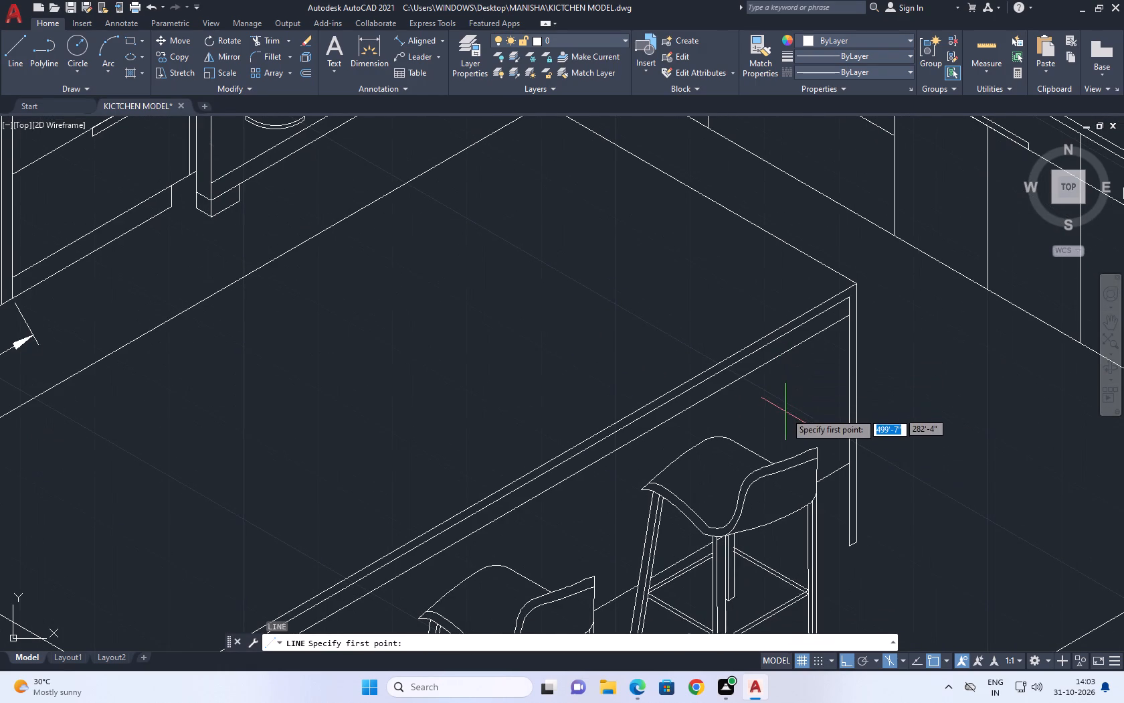
pyautogui.click(788, 330)
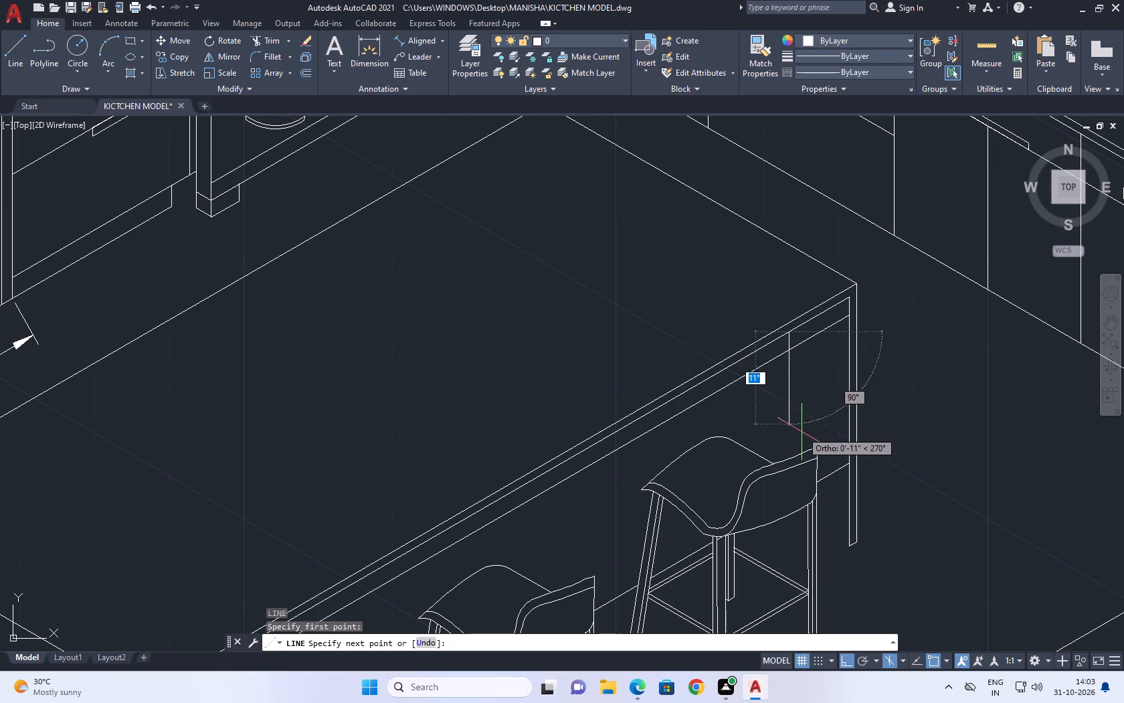
pyautogui.click(794, 461)
pyautogui.press('space')
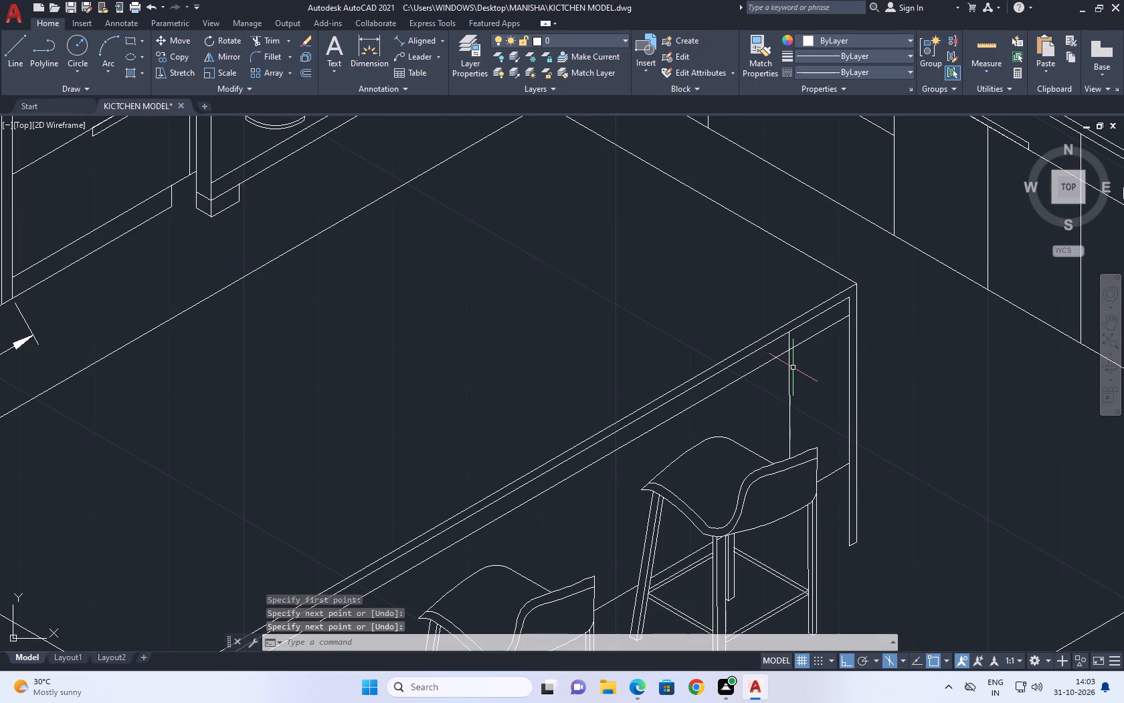
# Replace the vertical line beside the far stool with one about 1'-7" long, from the countertop's lower edge down past the backrest top.
pyautogui.click(790, 401)
pyautogui.press('Delete')
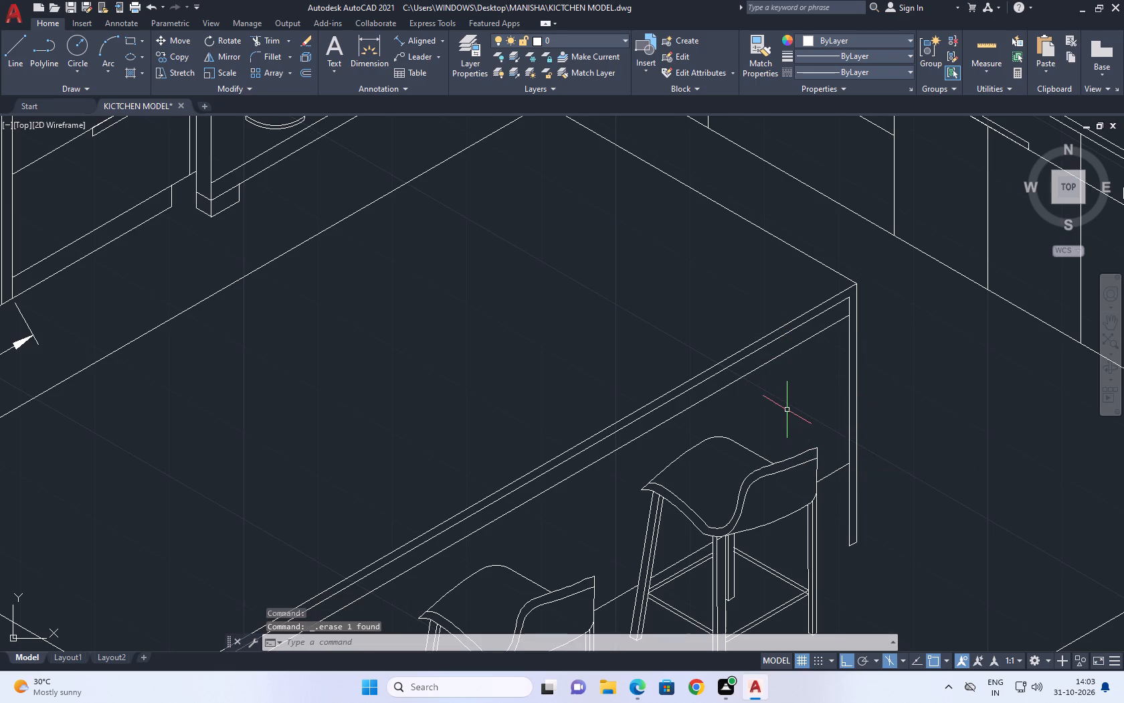
pyautogui.write('L')
pyautogui.press('space')
pyautogui.click(791, 331)
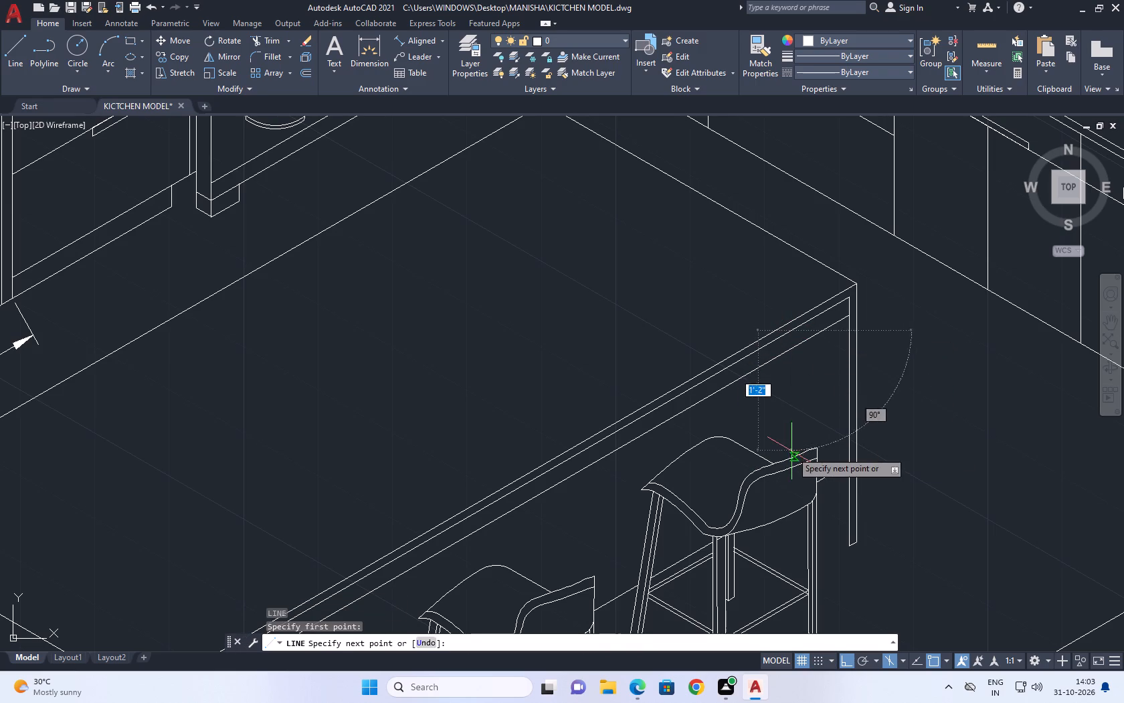
pyautogui.click(791, 451)
pyautogui.hotkey('ctrl', 'z')
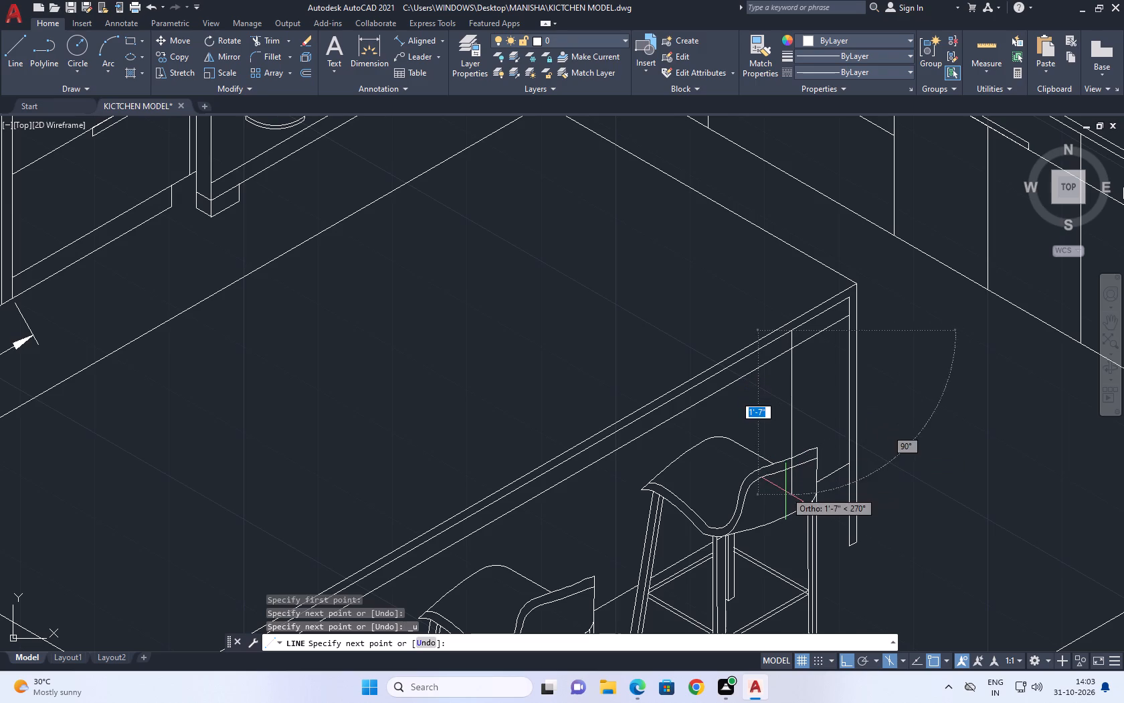
pyautogui.click(786, 495)
pyautogui.press('space')
# Trim the under-countertop line beyond the new vertical line and the part of the vertical line crossing the far stool's backrest.
pyautogui.write('TR')
pyautogui.press('space')
pyautogui.click(815, 335)
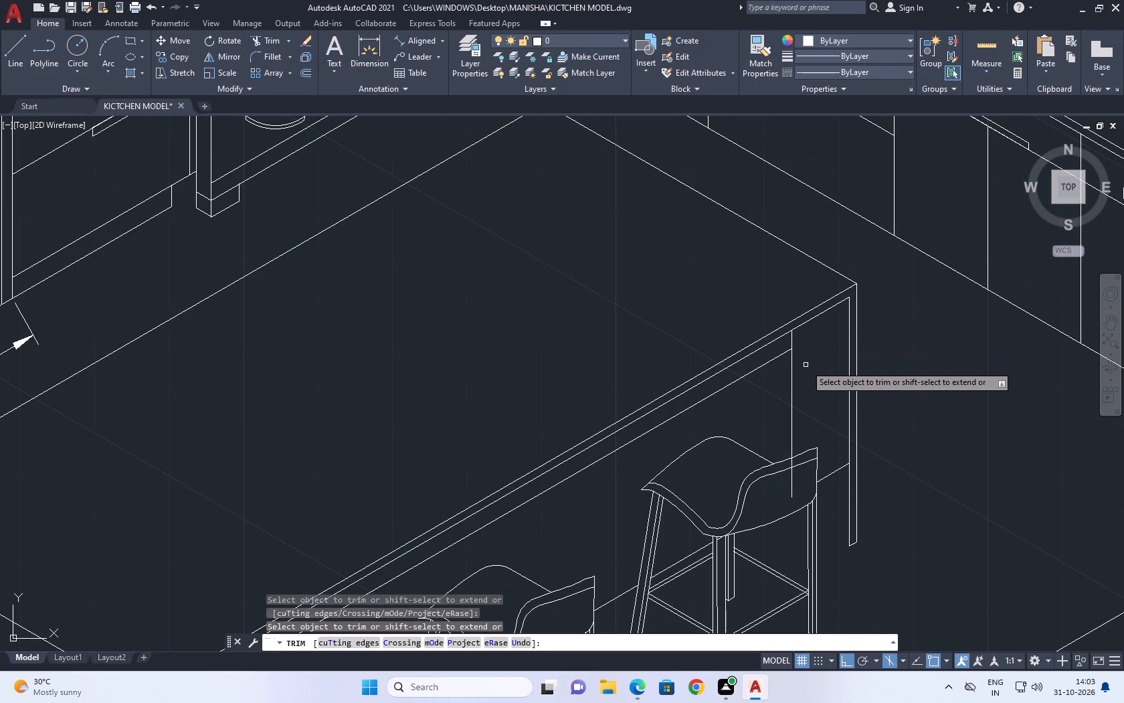
pyautogui.moveTo(818, 387); pyautogui.dragTo(826, 353, button='middle')
pyautogui.scroll(1, 819, 384)
pyautogui.click(783, 481)
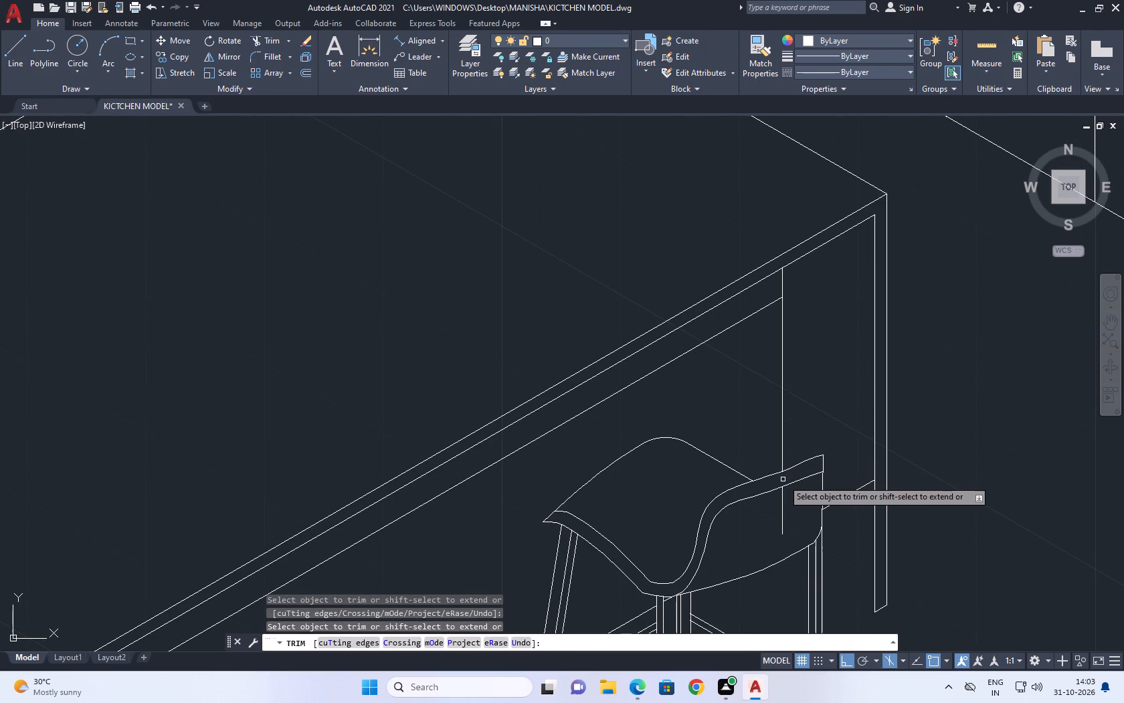
pyautogui.click(784, 495)
pyautogui.click(775, 513)
pyautogui.rightClick(767, 391)
pyautogui.click(793, 414)
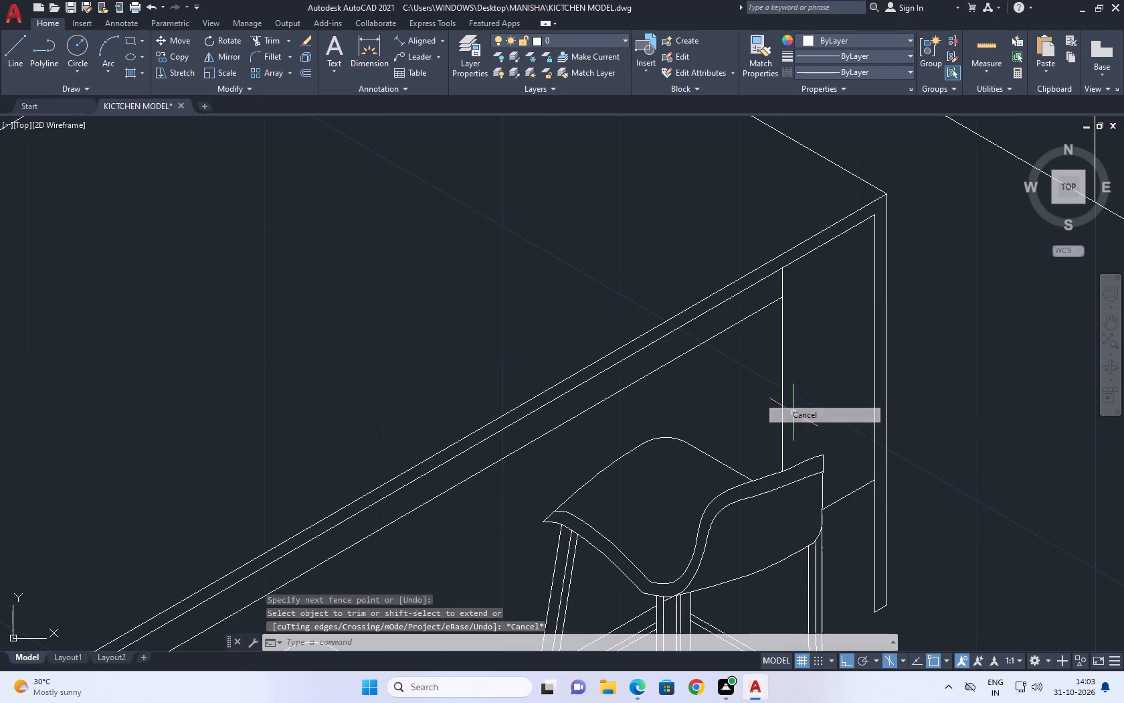
# Review the island with its stools and the overall kitchen layout around it.
pyautogui.middleClick(856, 326)
pyautogui.scroll(-3, 856, 326)
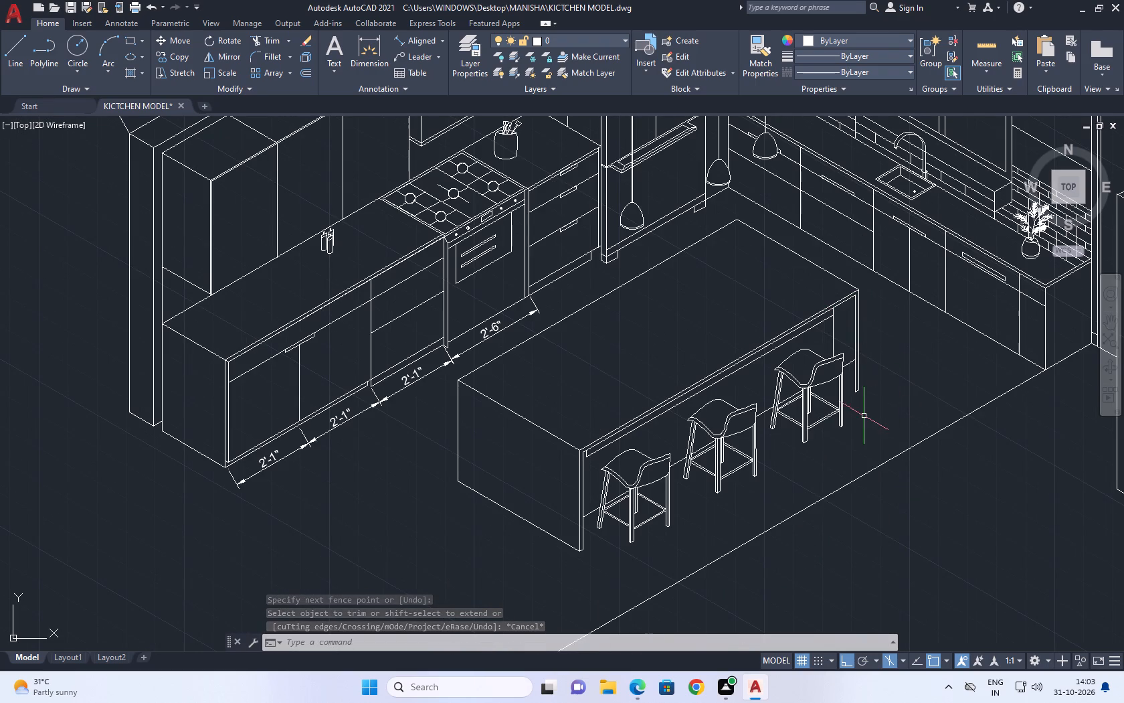
pyautogui.moveTo(836, 409); pyautogui.dragTo(767, 403, button='middle')
pyautogui.moveTo(638, 368); pyautogui.dragTo(630, 373, button='middle')
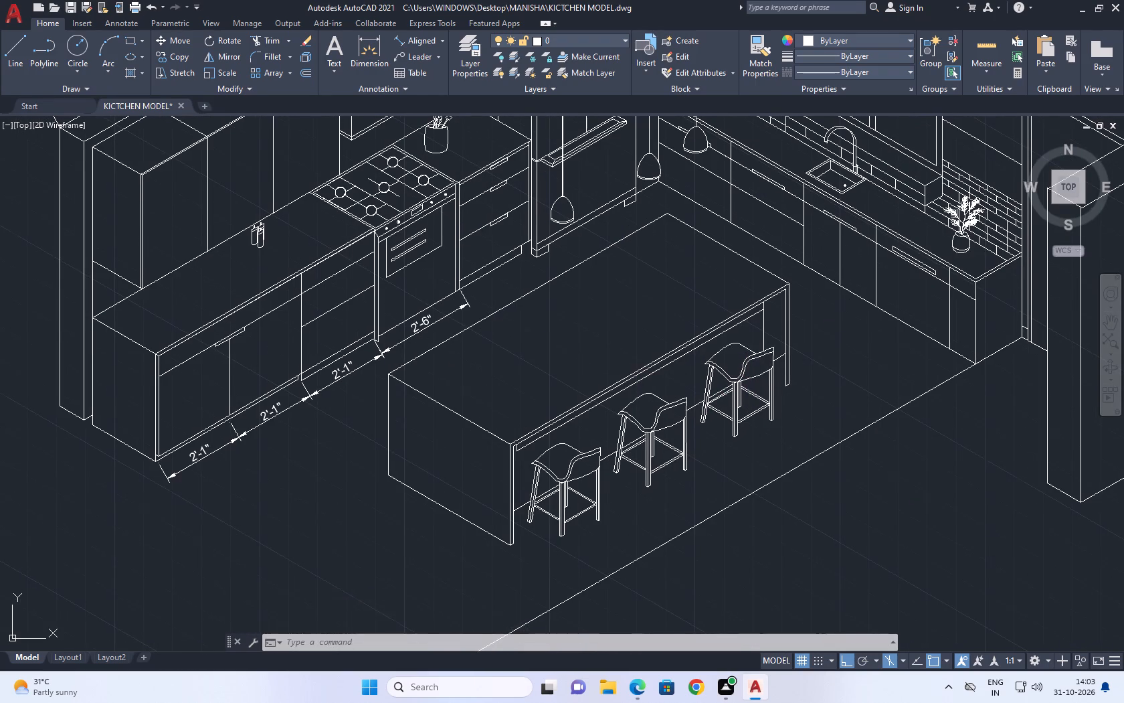
pyautogui.moveTo(630, 373); pyautogui.dragTo(618, 384, button='middle')
pyautogui.middleClick(636, 343)
pyautogui.scroll(-1, 714, 343)
pyautogui.moveTo(766, 379); pyautogui.dragTo(755, 370, button='middle')
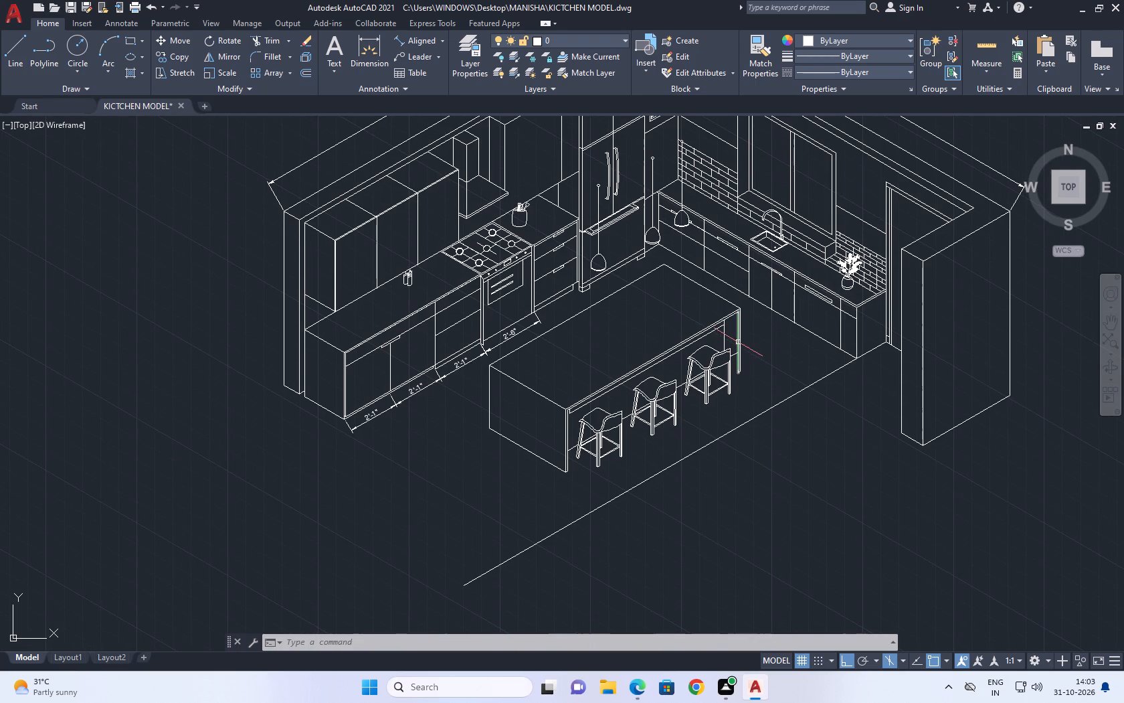
pyautogui.moveTo(589, 363); pyautogui.dragTo(683, 394, button='middle')
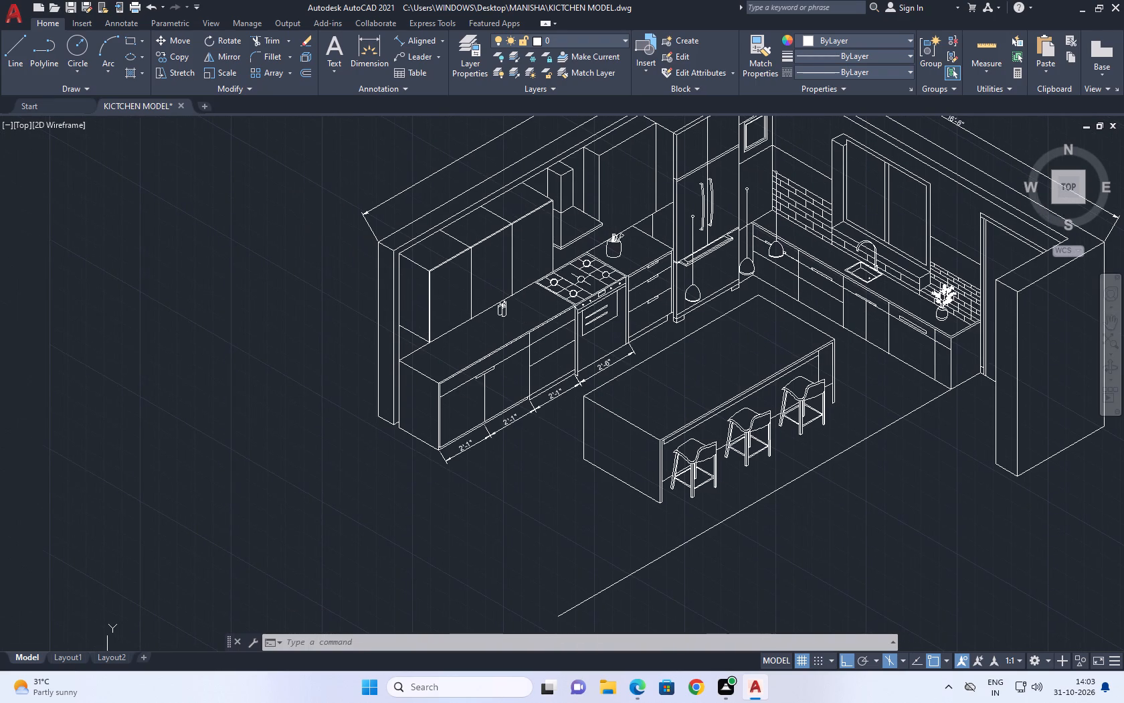
pyautogui.moveTo(708, 327); pyautogui.dragTo(678, 390, button='middle')
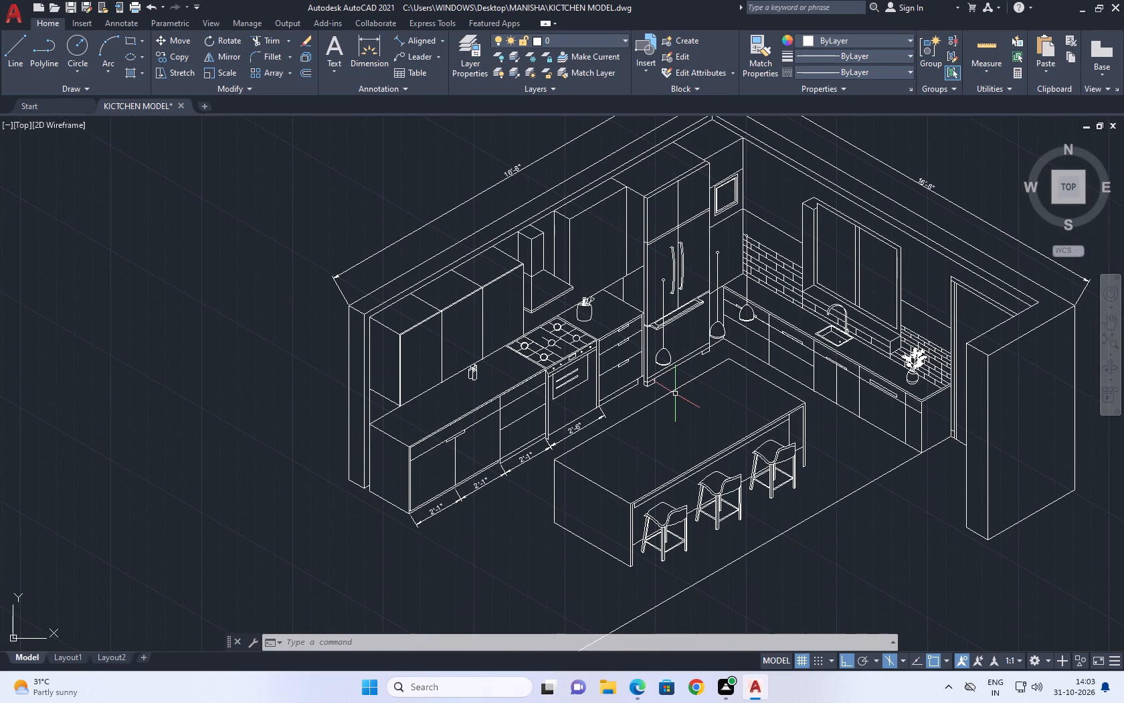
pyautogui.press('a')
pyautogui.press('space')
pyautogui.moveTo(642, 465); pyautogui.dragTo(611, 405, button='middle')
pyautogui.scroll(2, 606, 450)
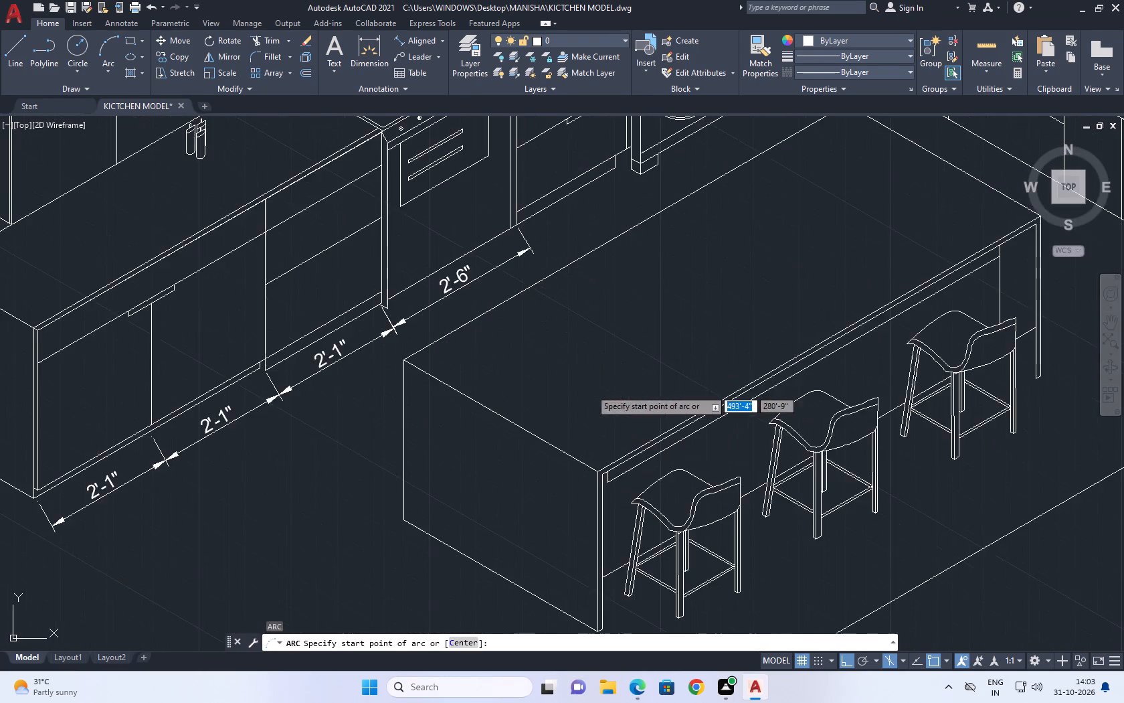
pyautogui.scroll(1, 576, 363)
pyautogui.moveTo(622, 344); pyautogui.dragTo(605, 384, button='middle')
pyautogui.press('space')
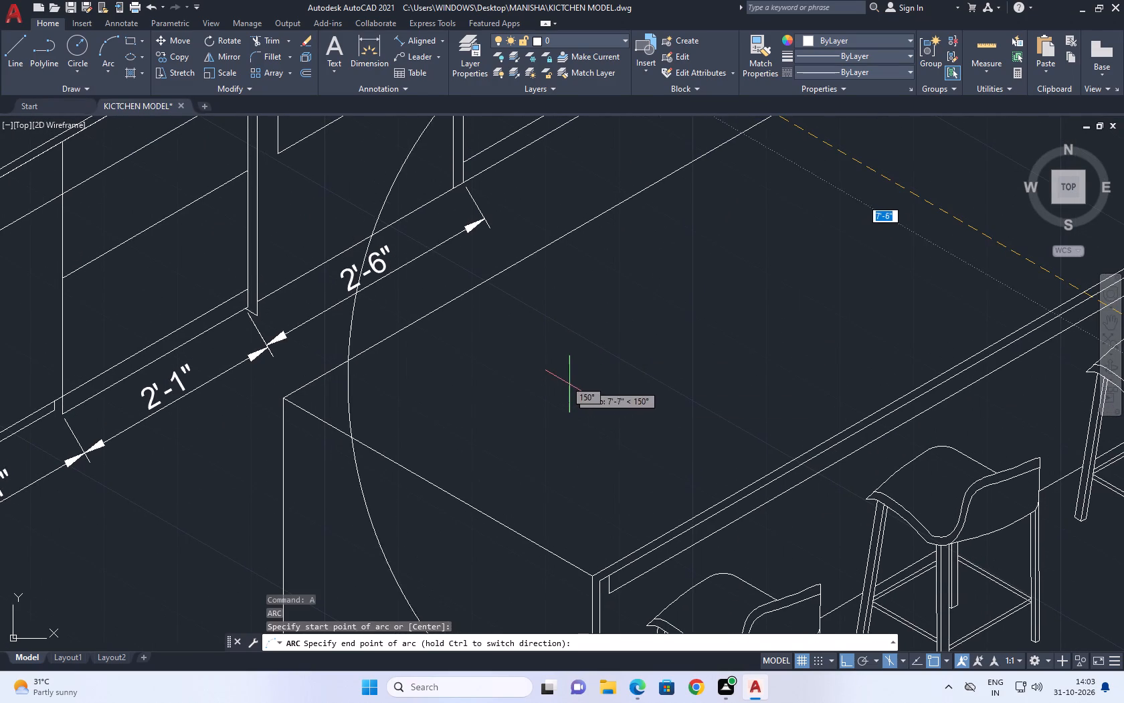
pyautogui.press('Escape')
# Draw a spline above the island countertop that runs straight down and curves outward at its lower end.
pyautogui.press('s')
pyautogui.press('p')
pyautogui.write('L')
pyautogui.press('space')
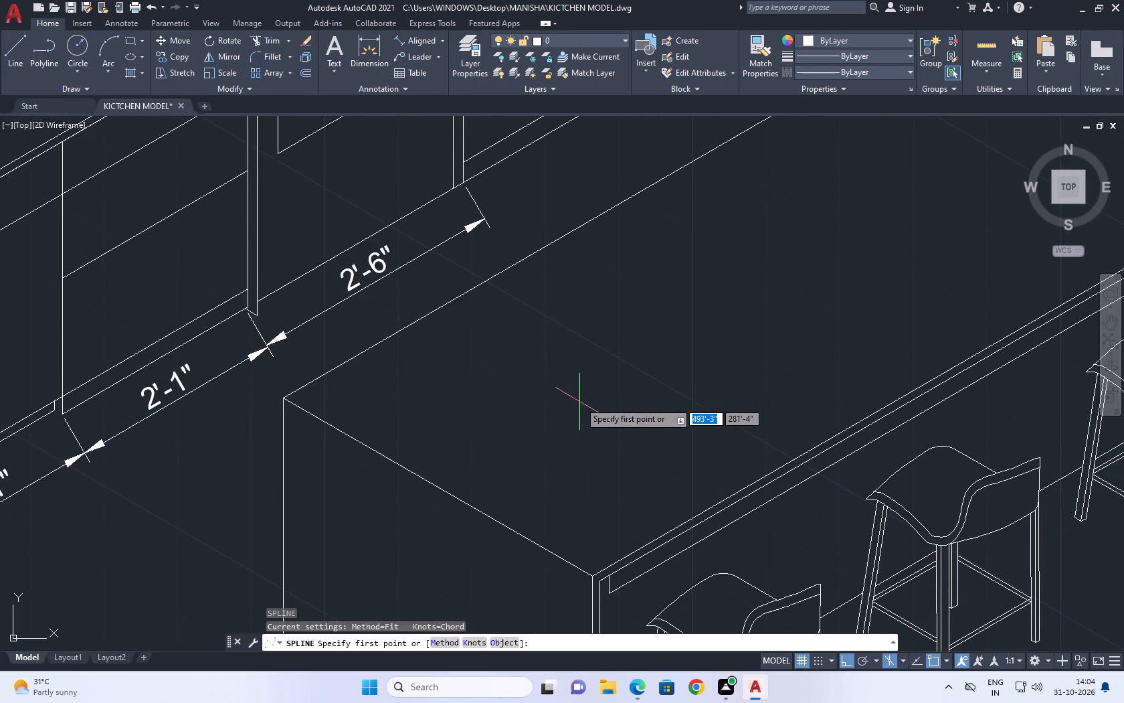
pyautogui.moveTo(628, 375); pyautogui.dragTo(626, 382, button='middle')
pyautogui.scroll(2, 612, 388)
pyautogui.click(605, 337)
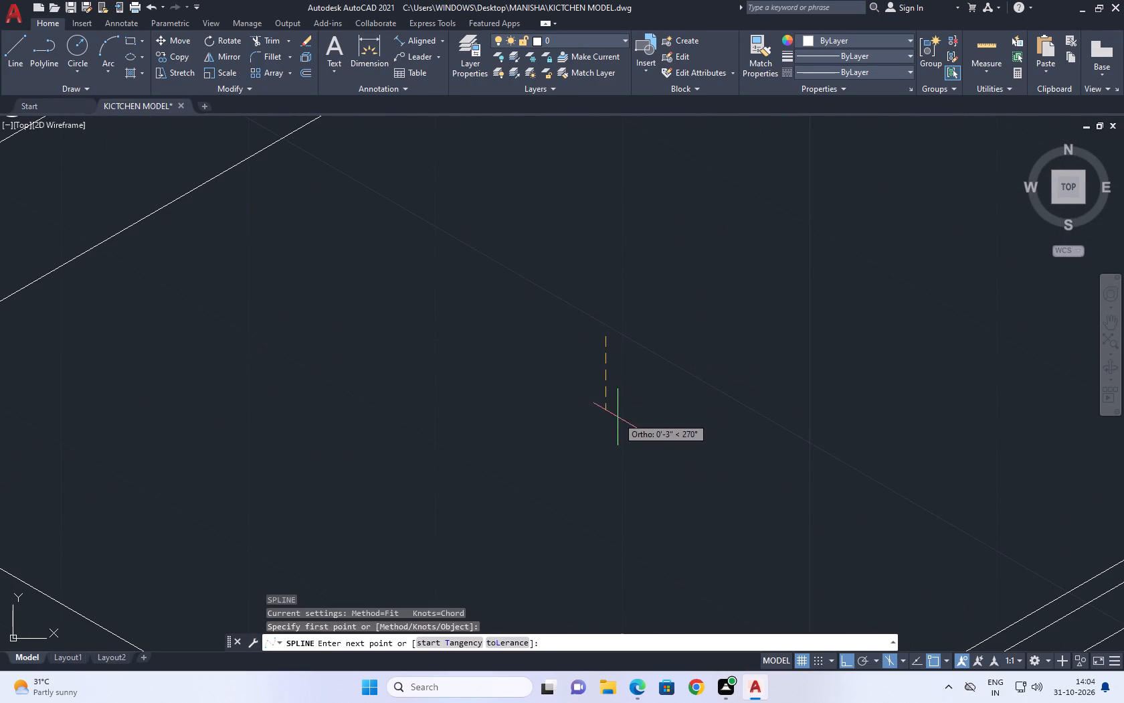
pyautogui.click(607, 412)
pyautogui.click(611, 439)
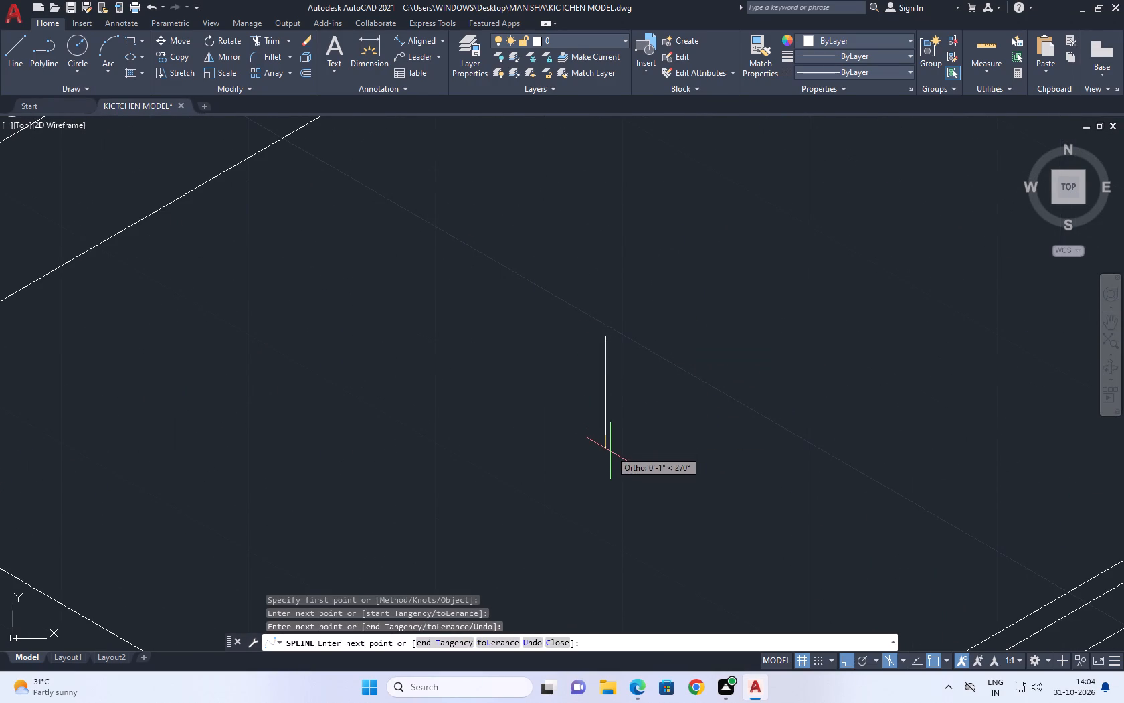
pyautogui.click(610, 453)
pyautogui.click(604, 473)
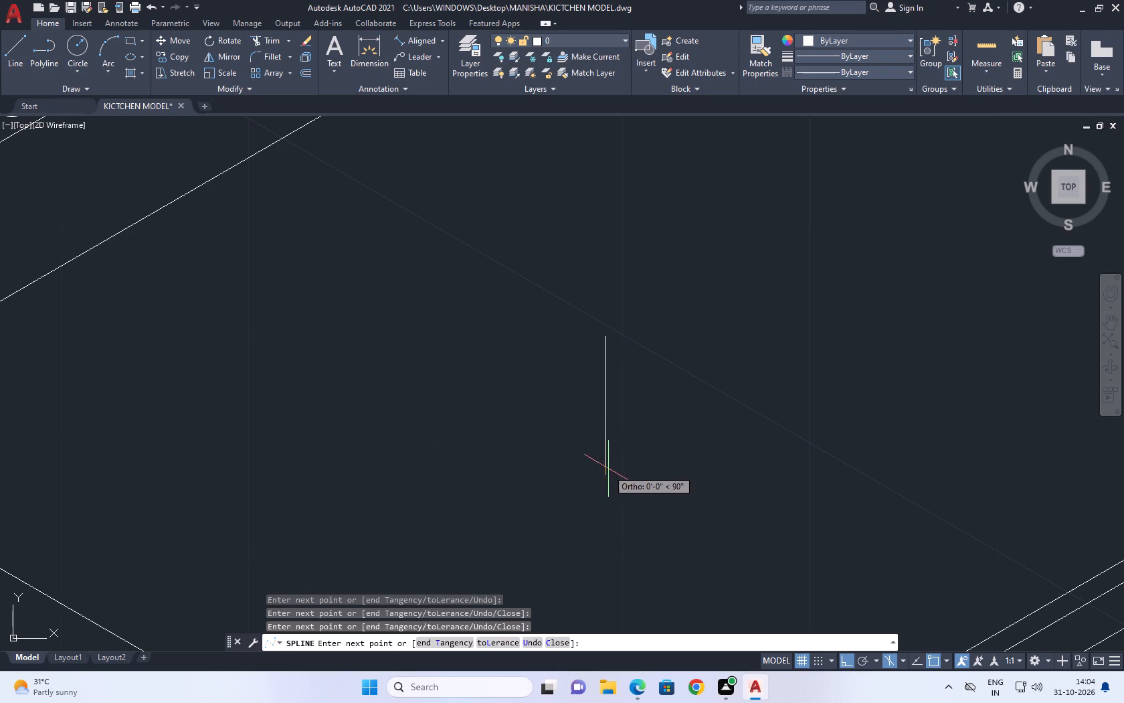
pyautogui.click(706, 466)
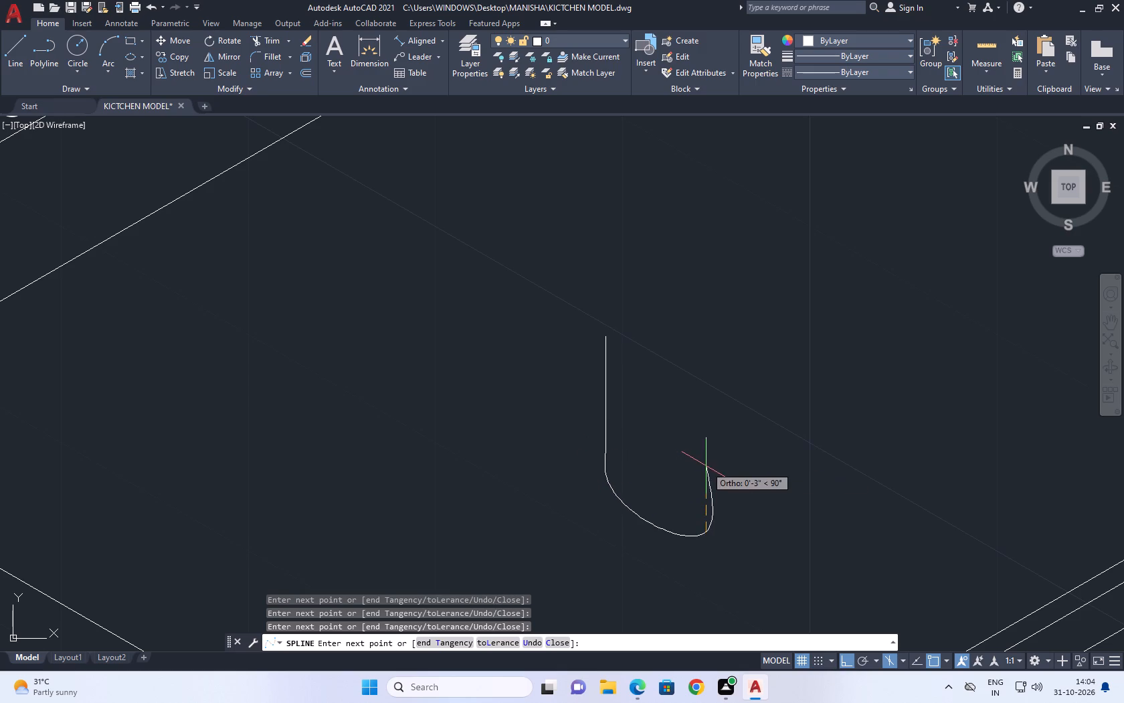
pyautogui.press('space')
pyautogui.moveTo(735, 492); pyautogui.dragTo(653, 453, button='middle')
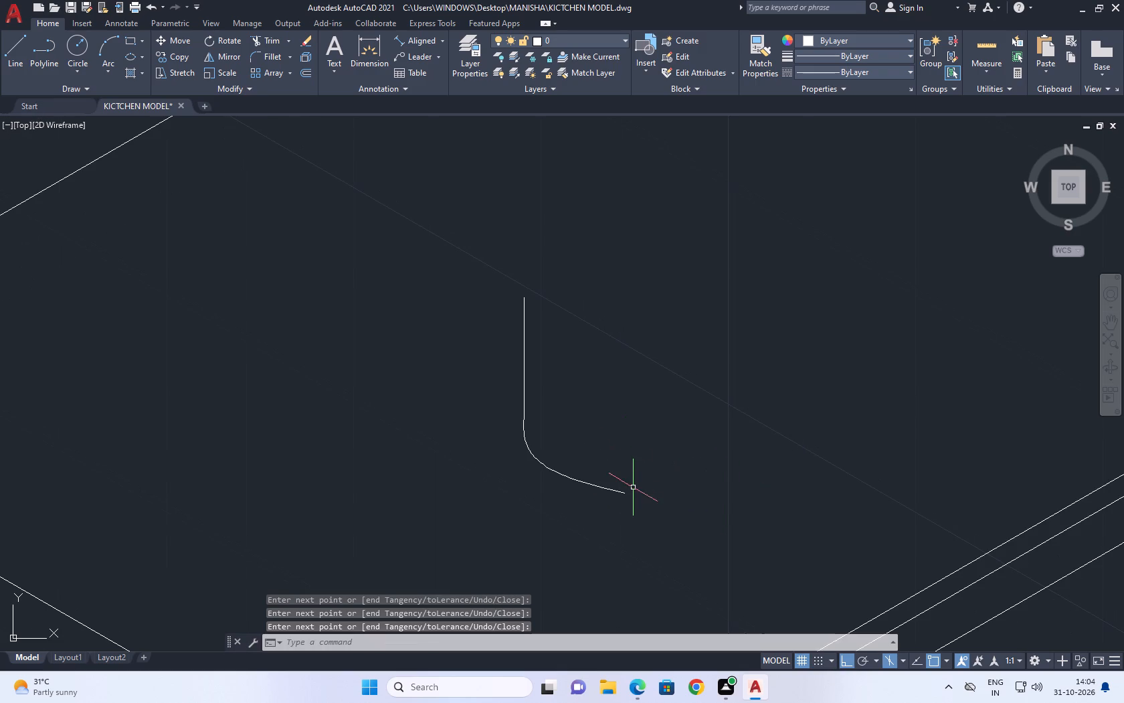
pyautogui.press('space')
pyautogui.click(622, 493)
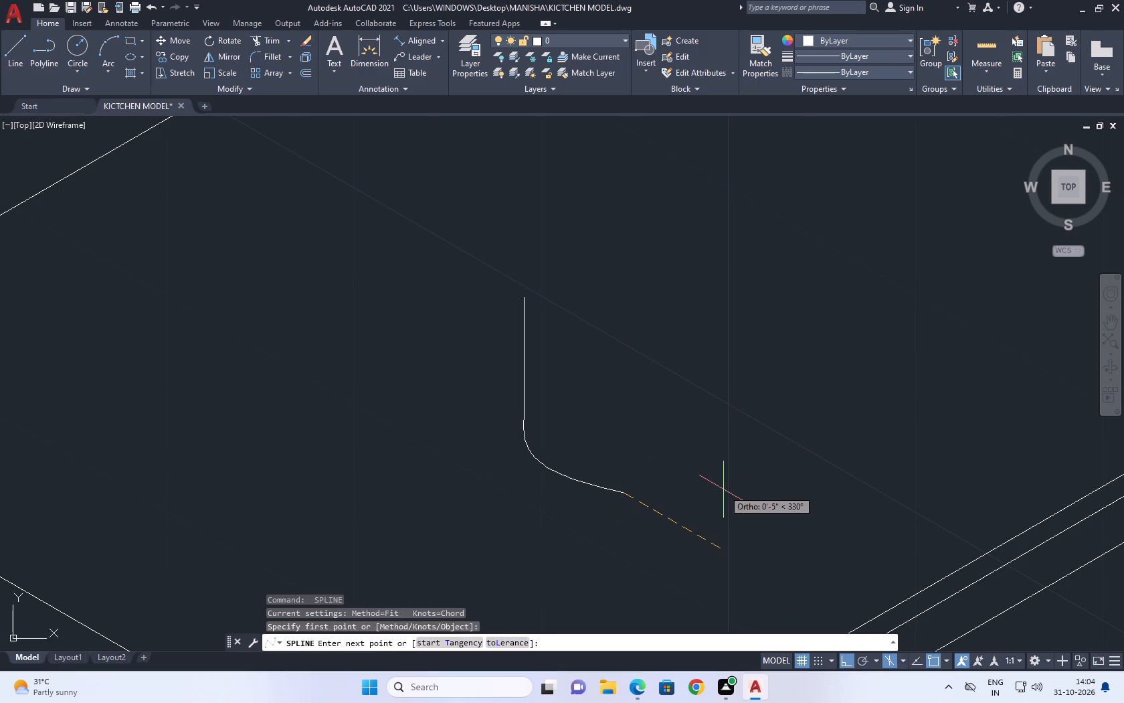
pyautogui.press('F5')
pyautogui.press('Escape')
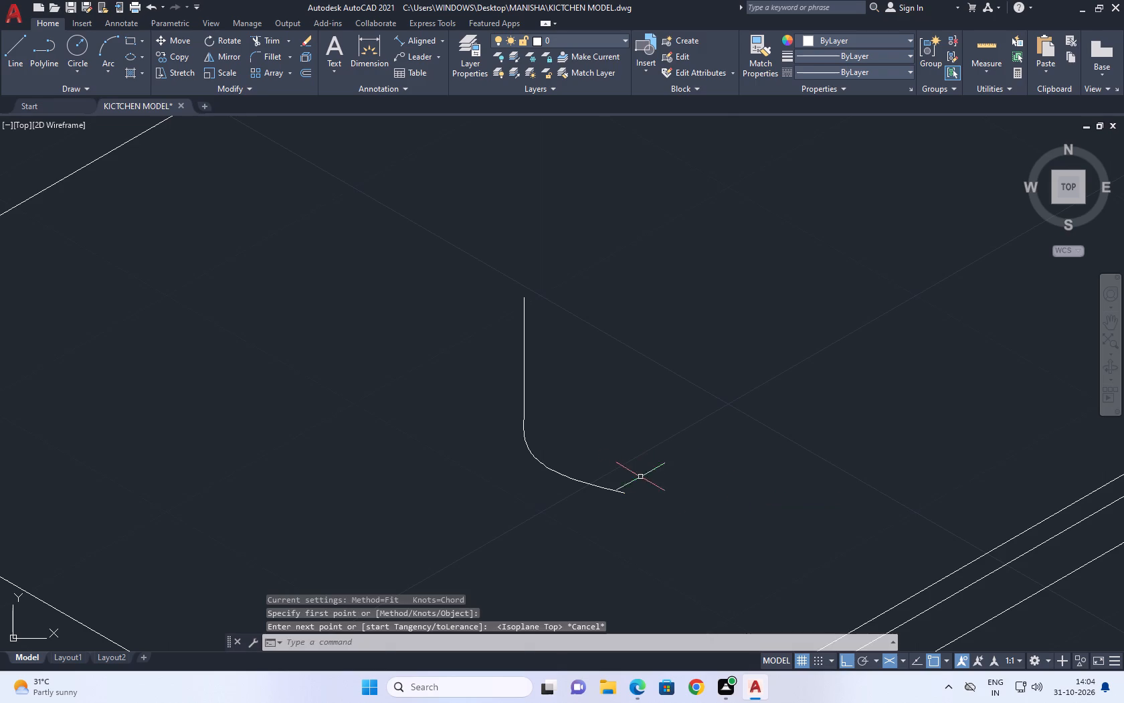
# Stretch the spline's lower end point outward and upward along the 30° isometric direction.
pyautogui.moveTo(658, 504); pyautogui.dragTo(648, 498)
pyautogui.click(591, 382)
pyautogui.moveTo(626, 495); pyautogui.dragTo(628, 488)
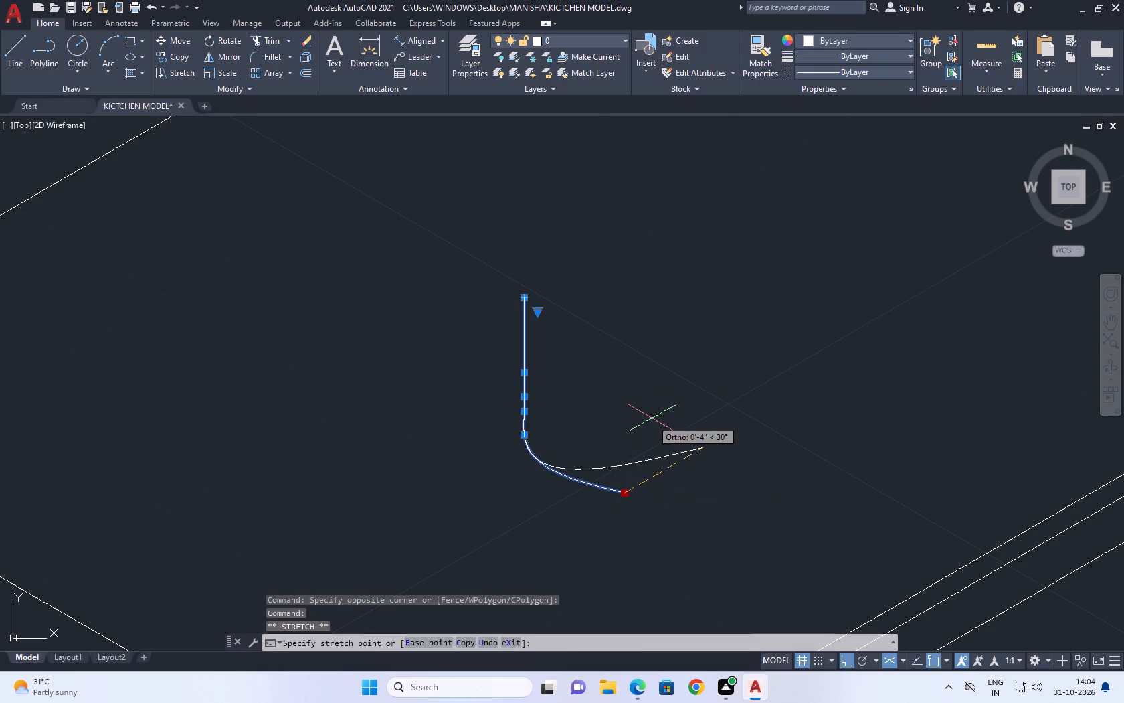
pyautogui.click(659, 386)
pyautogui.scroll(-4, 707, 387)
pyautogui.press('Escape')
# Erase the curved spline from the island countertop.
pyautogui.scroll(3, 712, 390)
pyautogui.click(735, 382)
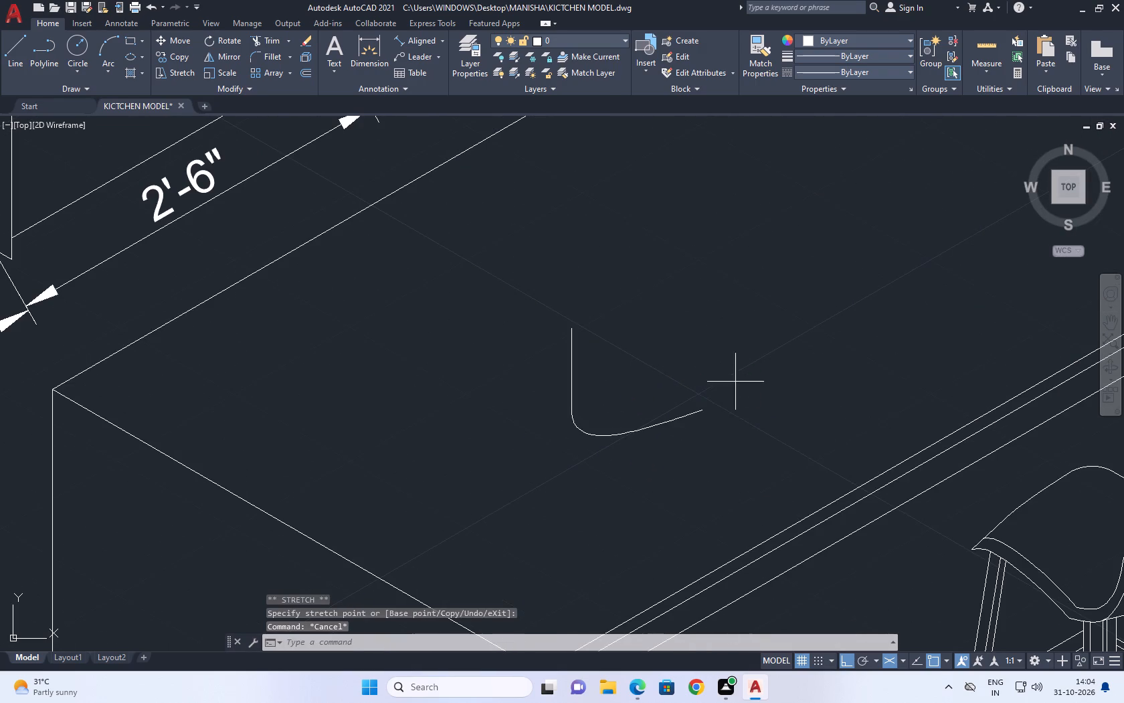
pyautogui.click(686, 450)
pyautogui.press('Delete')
# Review the full kitchen layout and the empty island countertop.
pyautogui.moveTo(691, 405); pyautogui.dragTo(692, 412, button='middle')
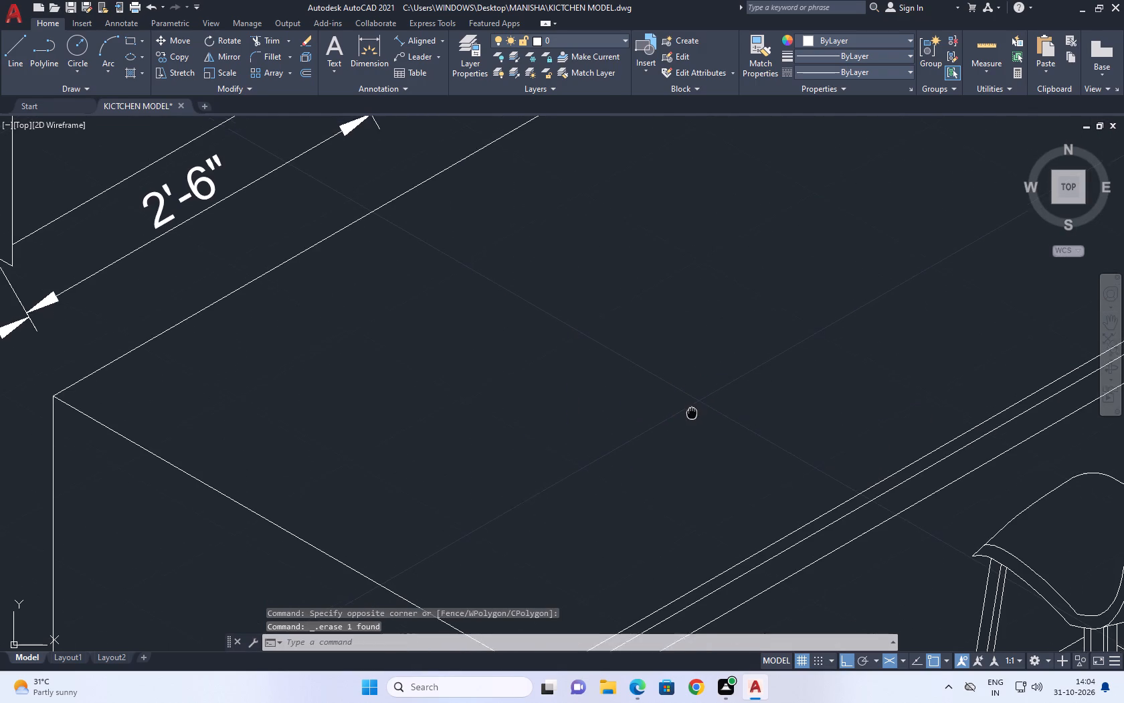
pyautogui.moveTo(692, 412); pyautogui.dragTo(692, 416, button='middle')
pyautogui.scroll(-4, 692, 416)
pyautogui.moveTo(607, 435); pyautogui.dragTo(480, 415, button='middle')
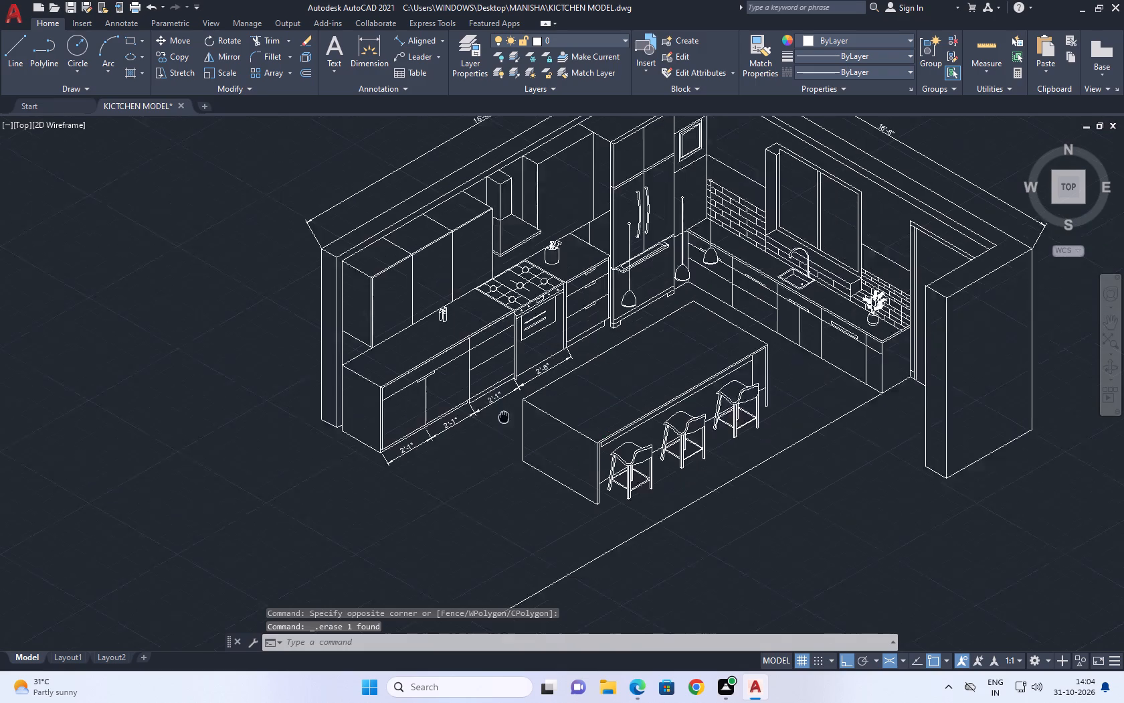
pyautogui.moveTo(480, 415); pyautogui.dragTo(480, 415, button='middle')
pyautogui.moveTo(605, 382); pyautogui.dragTo(561, 381, button='middle')
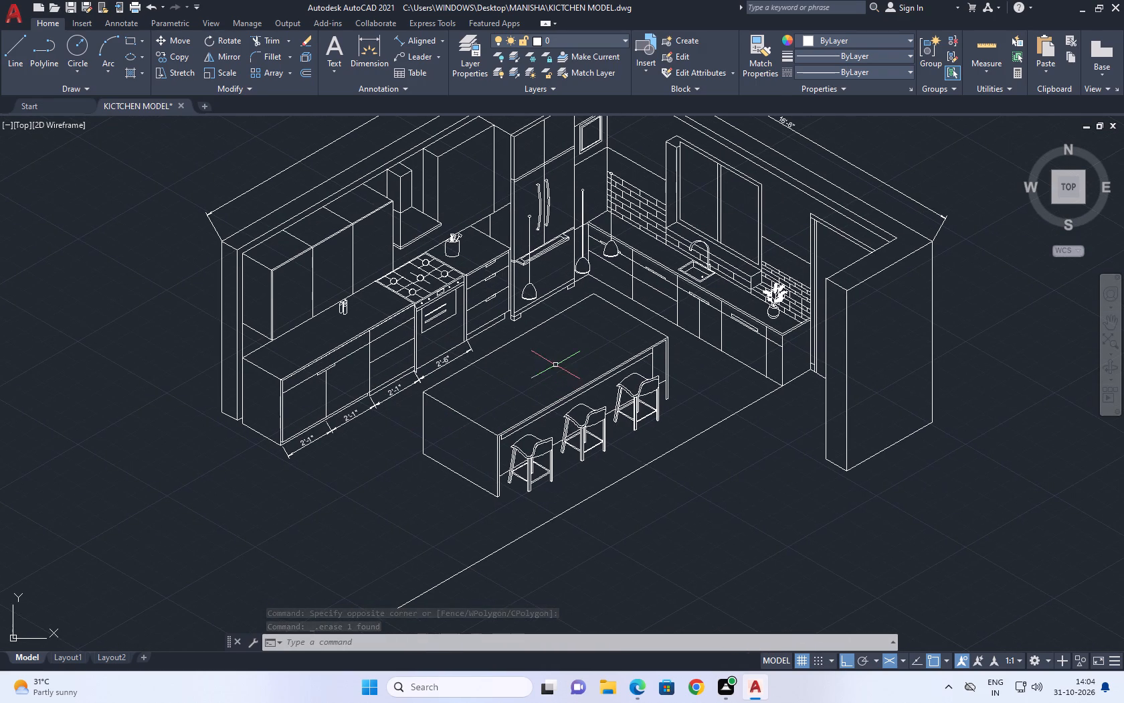
pyautogui.scroll(2, 493, 395)
pyautogui.moveTo(546, 366); pyautogui.dragTo(631, 322, button='middle')
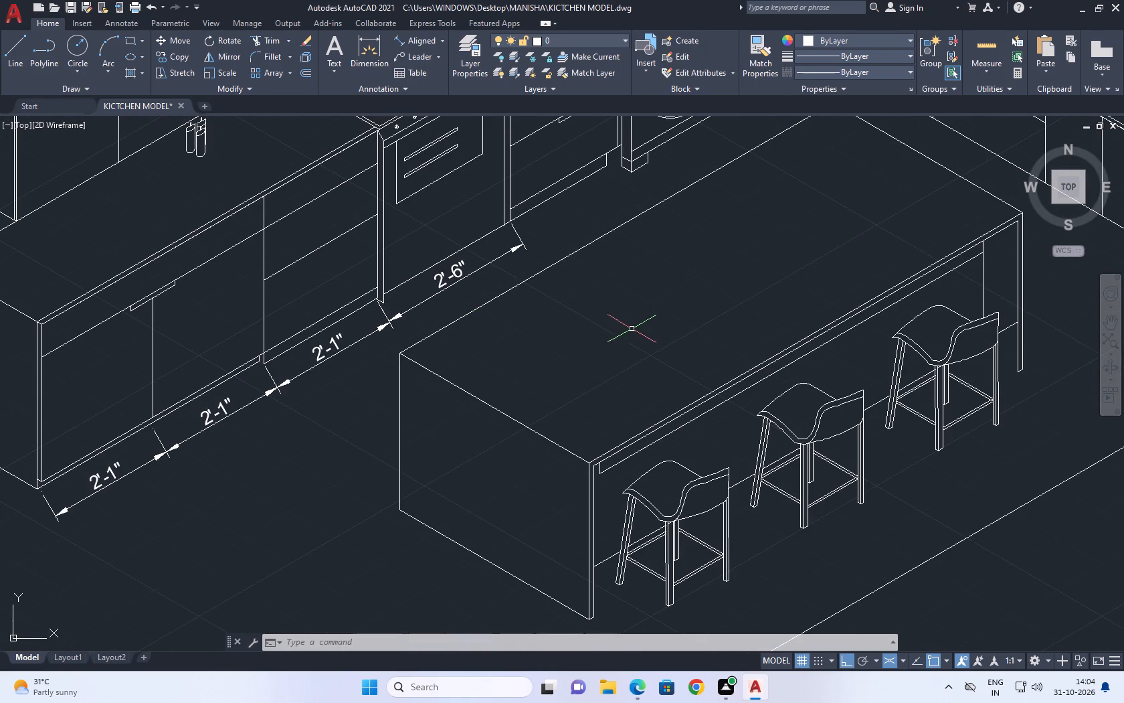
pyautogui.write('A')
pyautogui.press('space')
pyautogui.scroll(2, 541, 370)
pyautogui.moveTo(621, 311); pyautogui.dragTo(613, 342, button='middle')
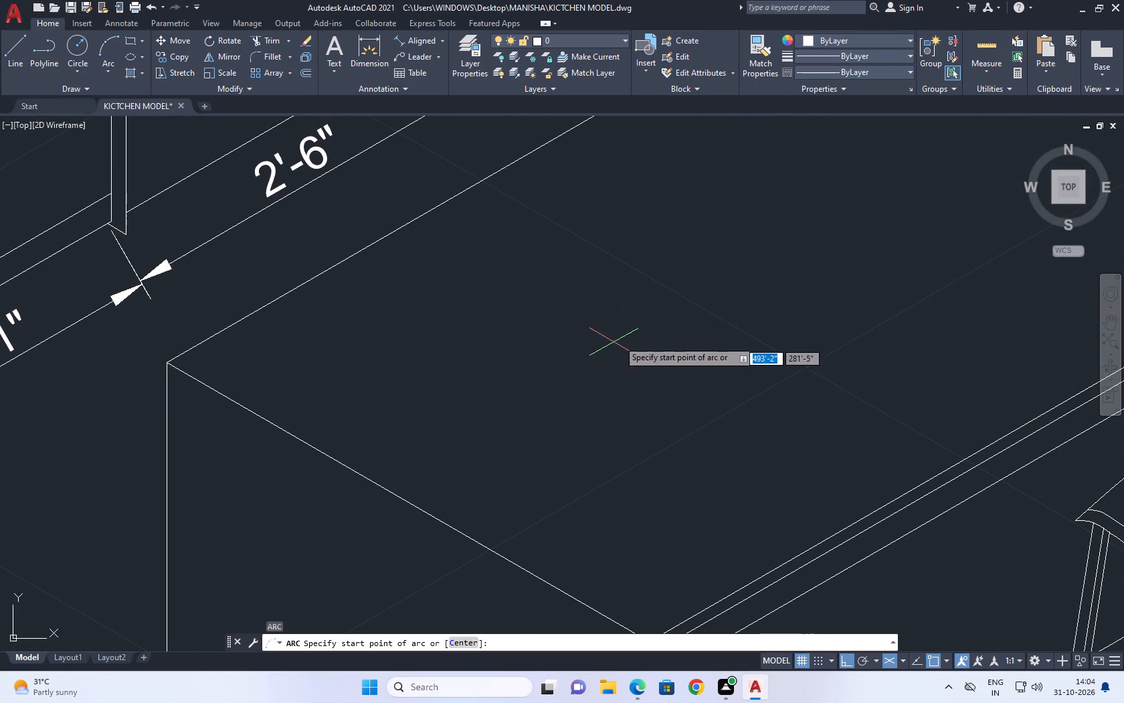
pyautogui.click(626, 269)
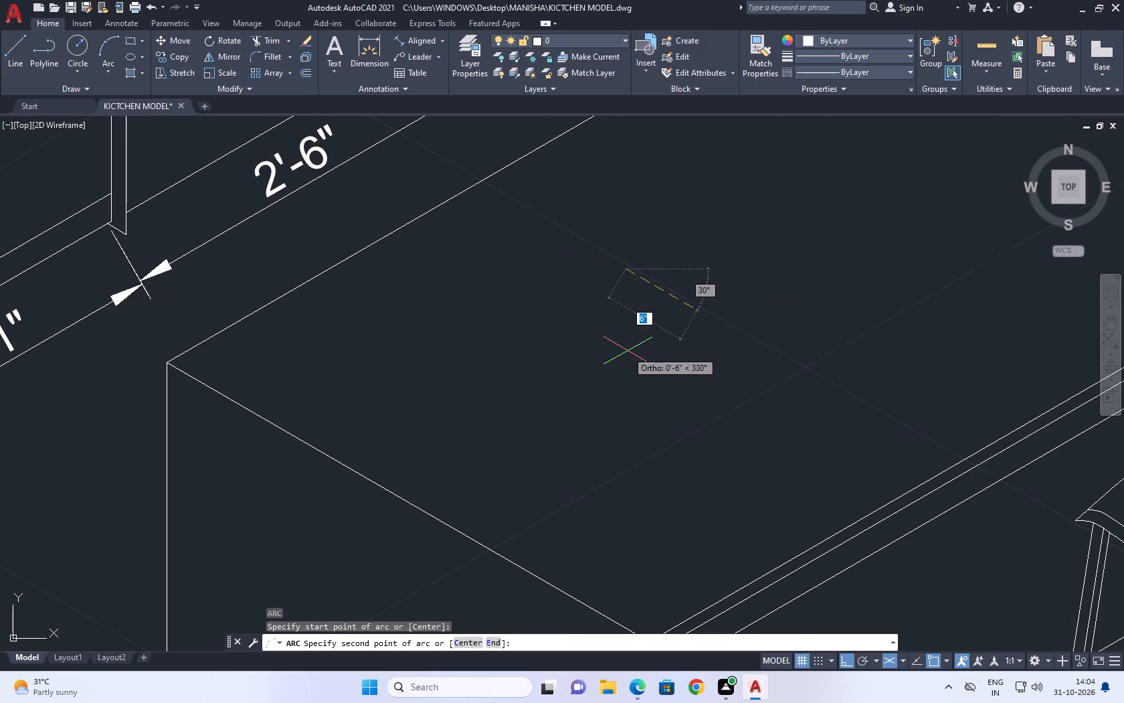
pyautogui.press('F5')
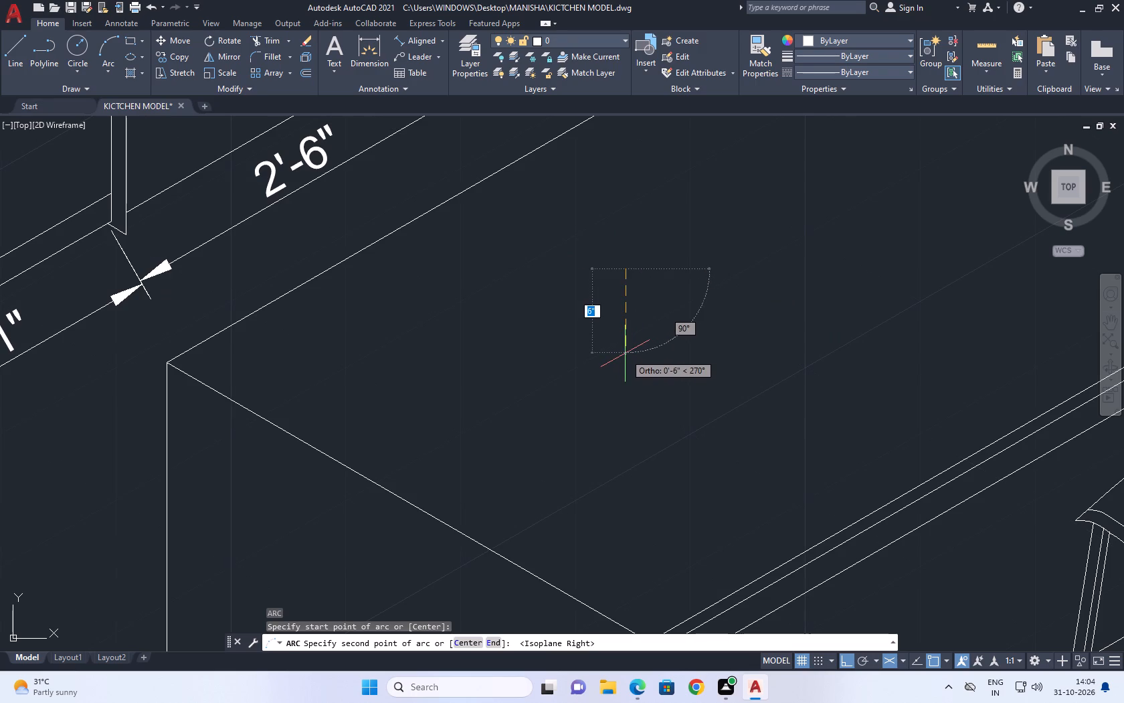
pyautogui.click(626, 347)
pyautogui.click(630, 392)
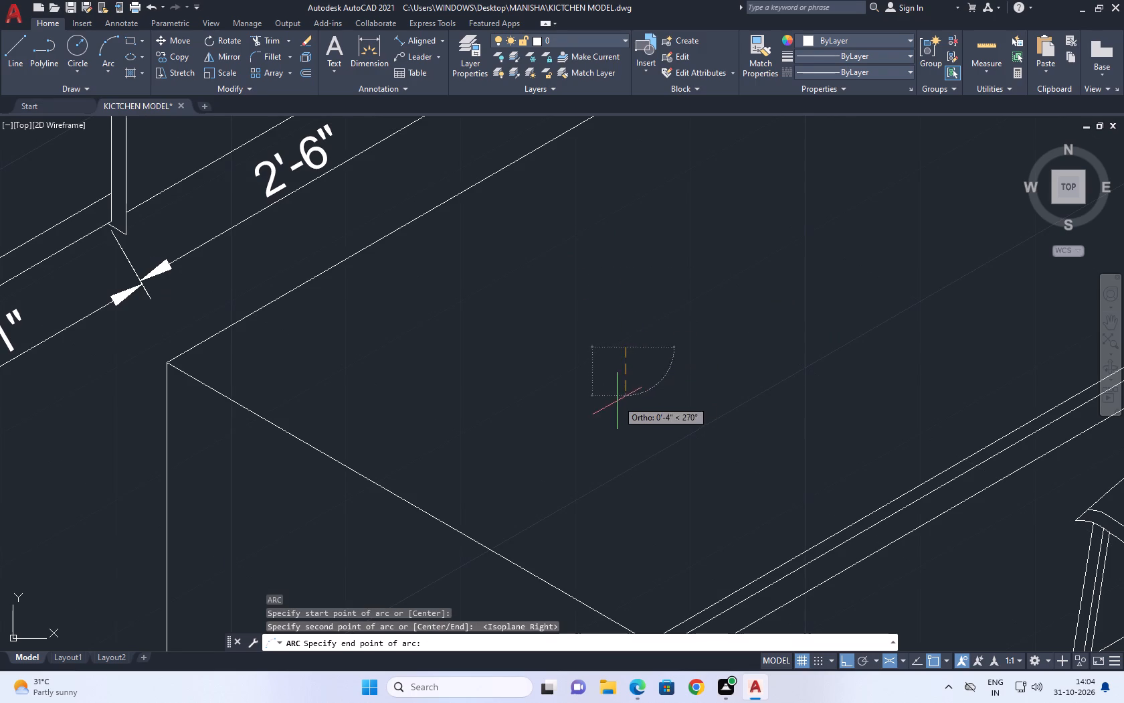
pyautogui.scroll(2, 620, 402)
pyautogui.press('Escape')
# Draw a short vertical line on the island countertop as the first side of a small object.
pyautogui.moveTo(631, 284); pyautogui.dragTo(635, 352, button='middle')
pyautogui.write('L')
pyautogui.press('space')
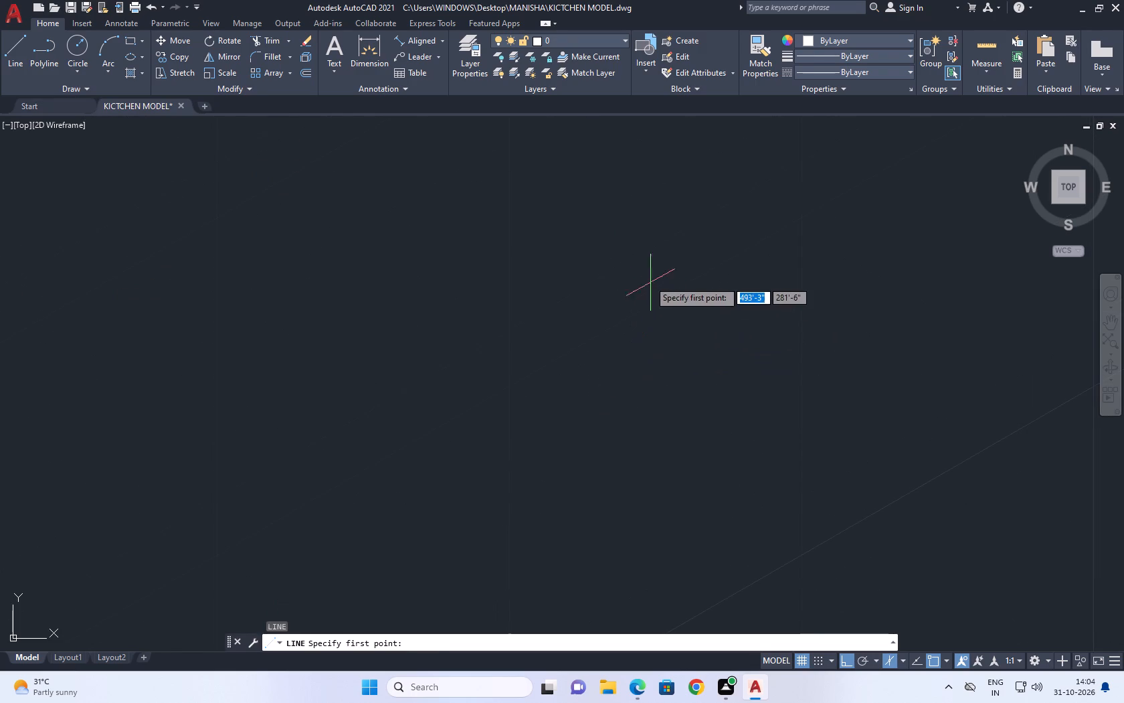
pyautogui.click(644, 258)
pyautogui.click(641, 372)
pyautogui.press('Escape')
# Copy the short vertical line about 7 inches horizontally across the countertop as the object's opposite side.
pyautogui.click(672, 329)
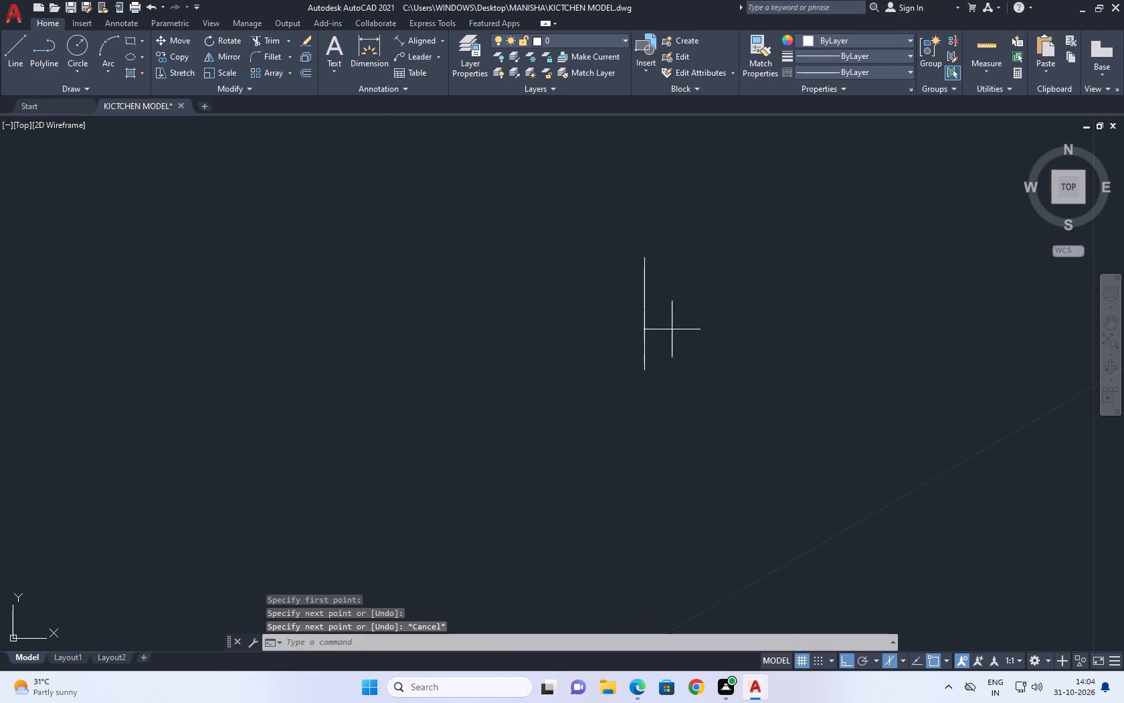
pyautogui.moveTo(567, 323); pyautogui.dragTo(550, 320)
pyautogui.moveTo(709, 320); pyautogui.dragTo(528, 375, button='middle')
pyautogui.press('c')
pyautogui.press('o')
pyautogui.press('space')
pyautogui.click(514, 376)
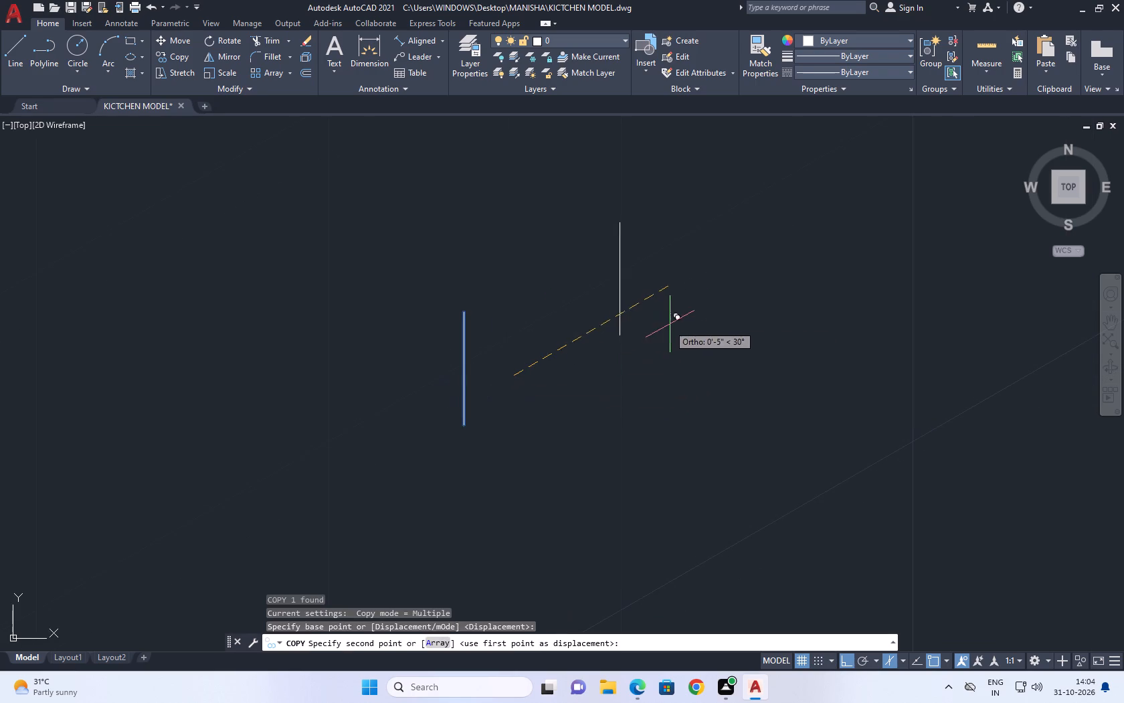
pyautogui.press('F5')
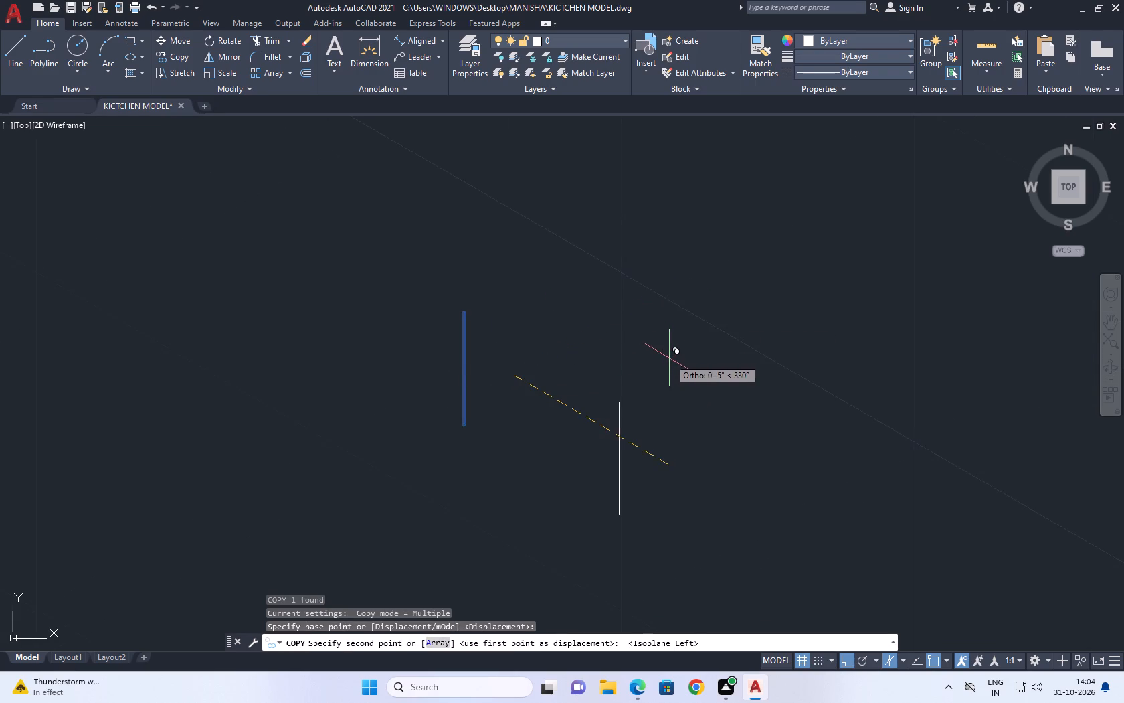
pyautogui.scroll(-3, 679, 341)
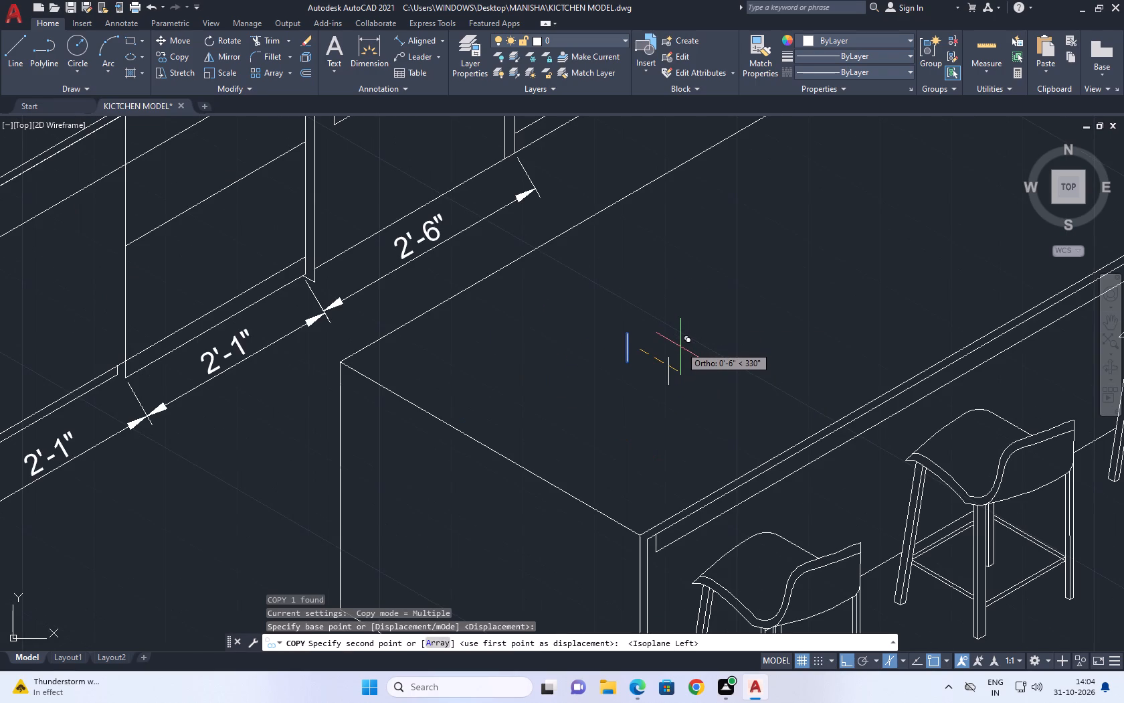
pyautogui.press('F8')
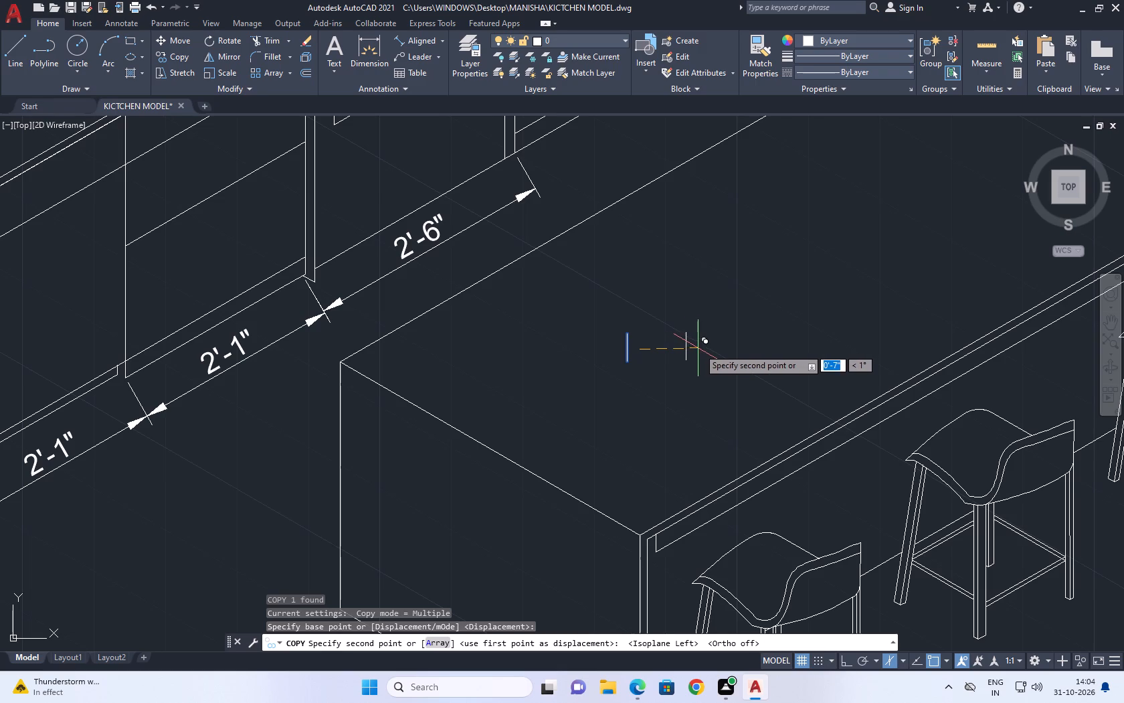
pyautogui.click(700, 348)
pyautogui.press('Escape')
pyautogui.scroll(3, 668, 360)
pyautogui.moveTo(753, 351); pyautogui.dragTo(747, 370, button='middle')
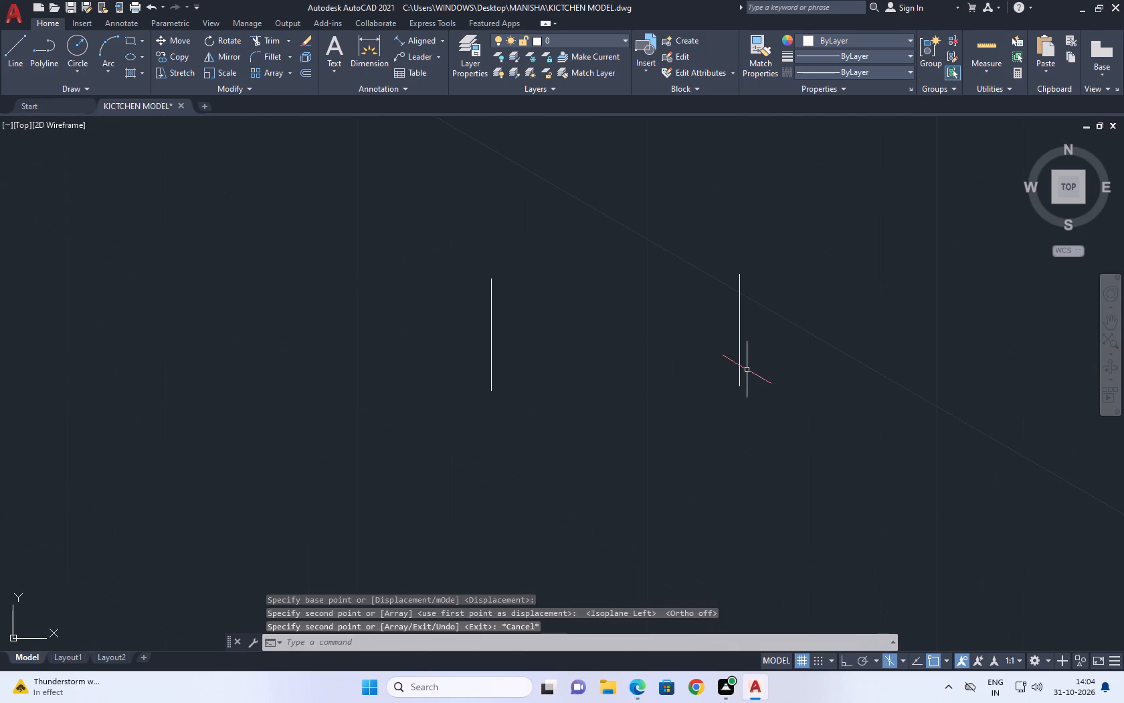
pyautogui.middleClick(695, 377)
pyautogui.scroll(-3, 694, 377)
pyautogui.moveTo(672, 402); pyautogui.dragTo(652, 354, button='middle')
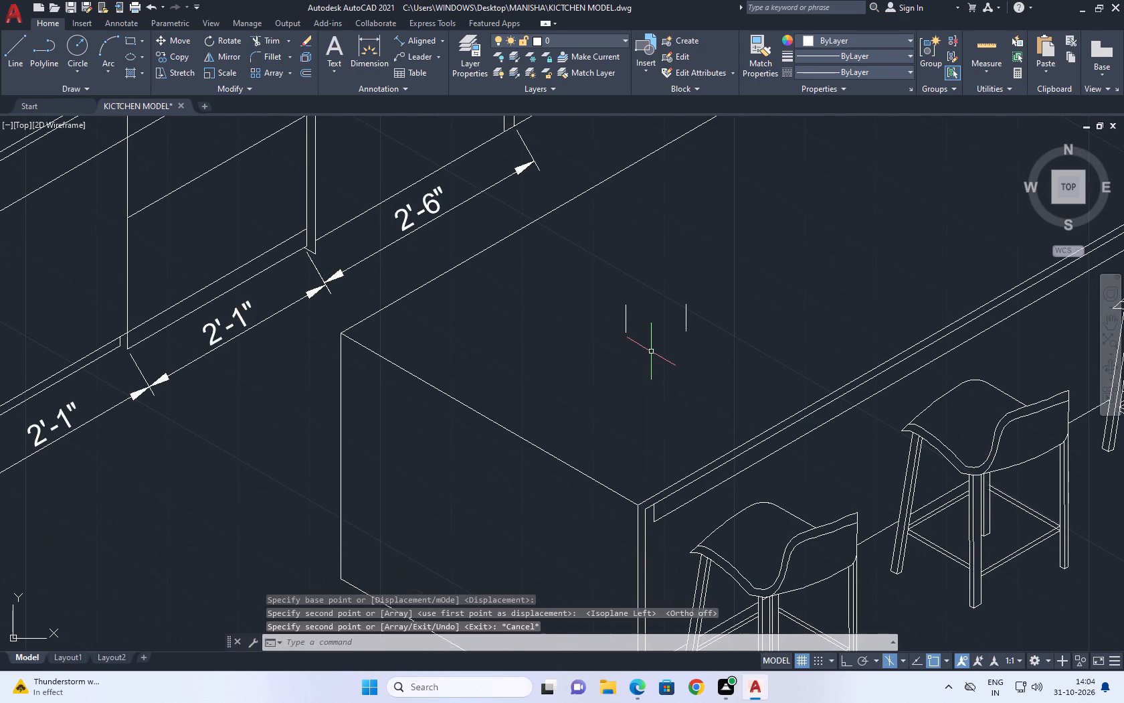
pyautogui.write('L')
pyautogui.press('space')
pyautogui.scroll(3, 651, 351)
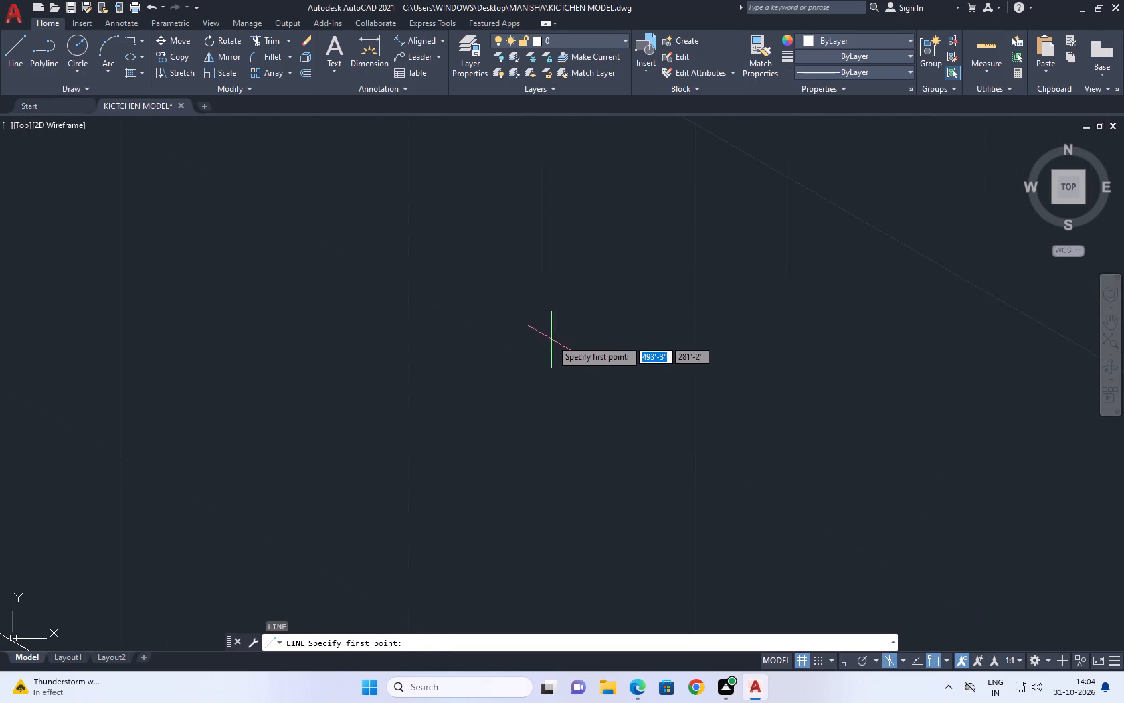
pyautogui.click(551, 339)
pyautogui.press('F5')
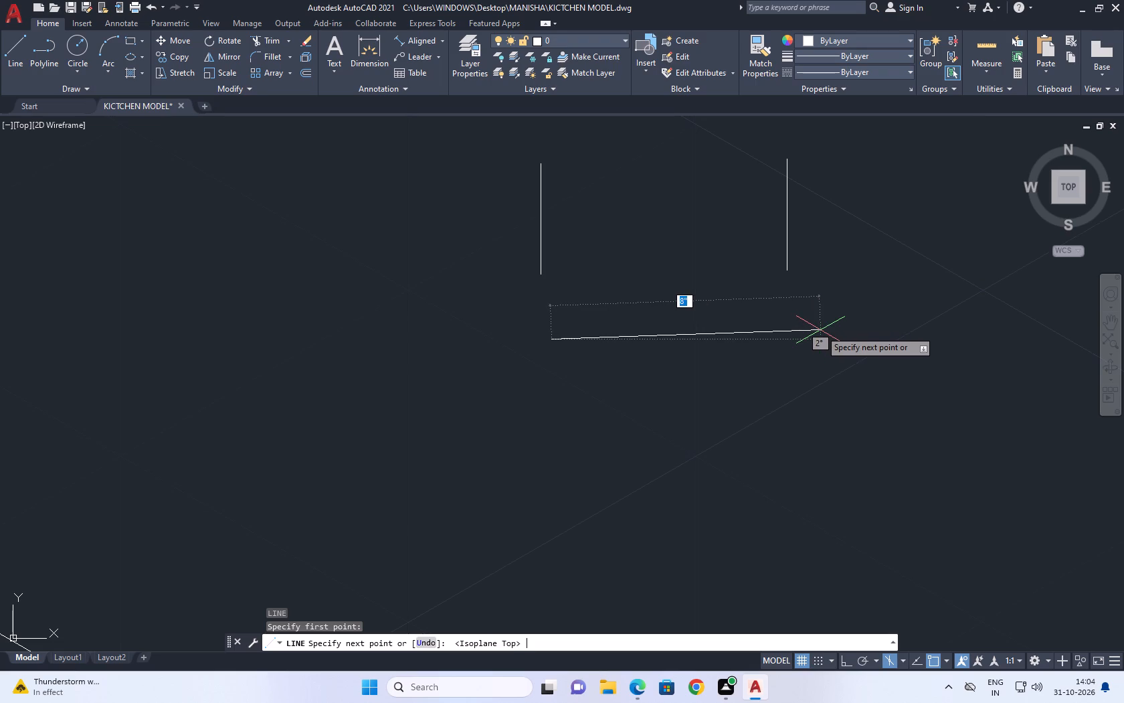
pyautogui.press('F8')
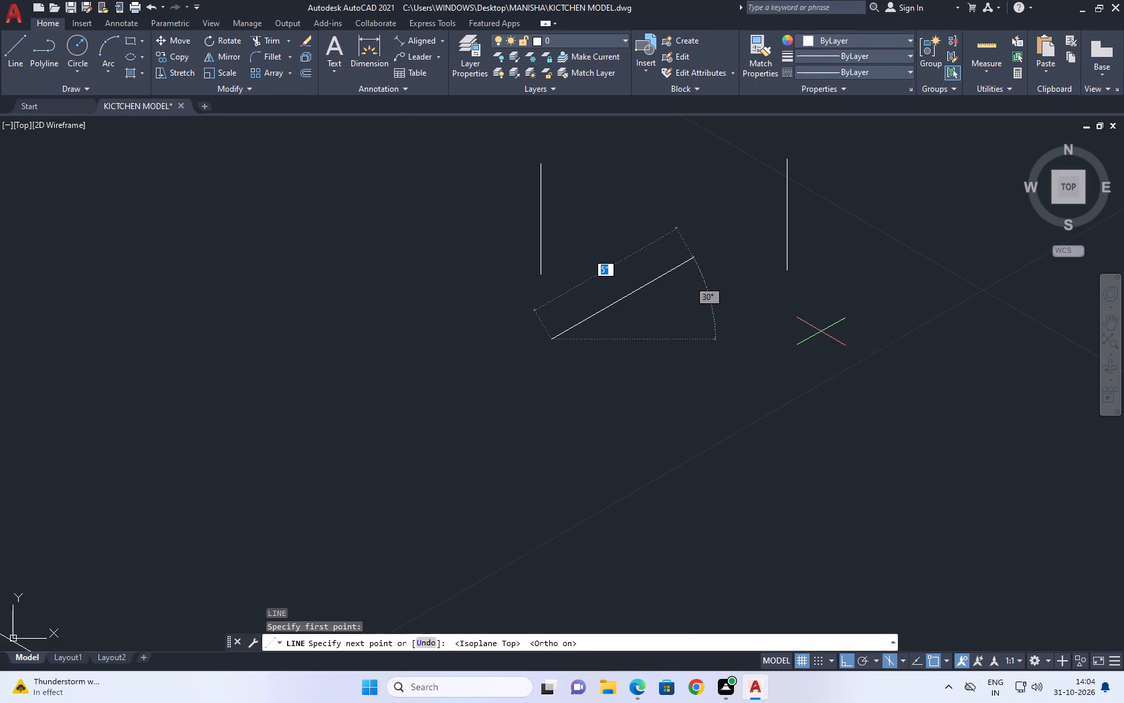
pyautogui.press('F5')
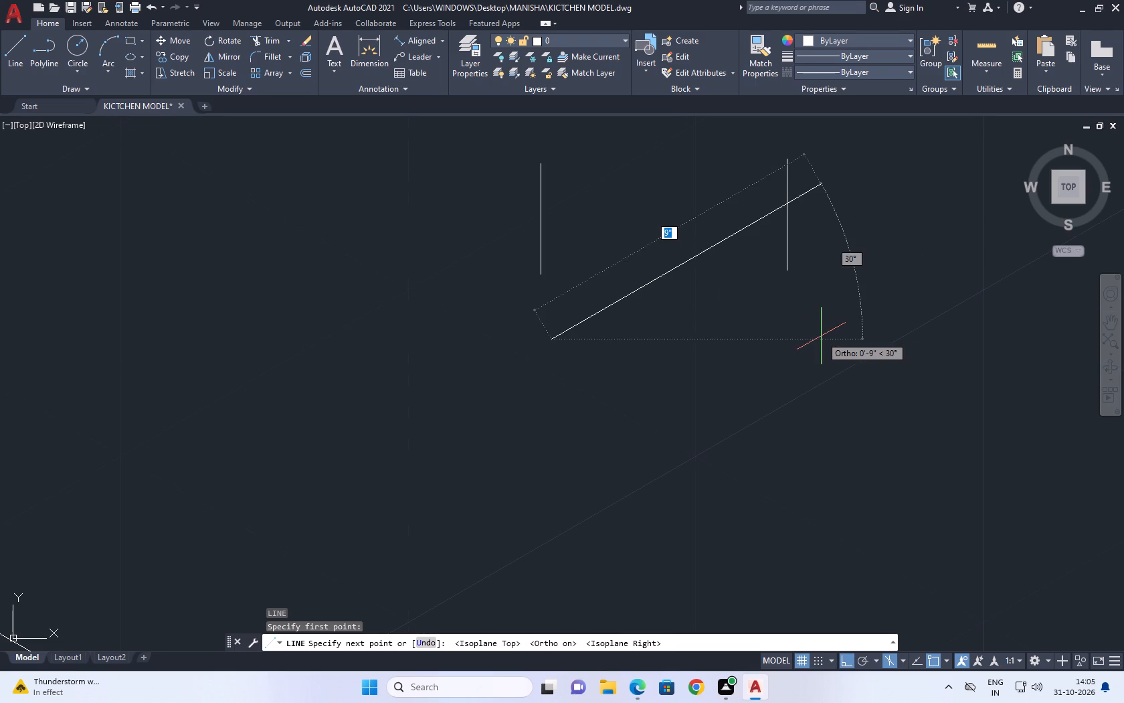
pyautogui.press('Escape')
# Draw a horizontal line about 1' long beneath the two vertical lines as the object's base.
pyautogui.press('space')
pyautogui.click(513, 331)
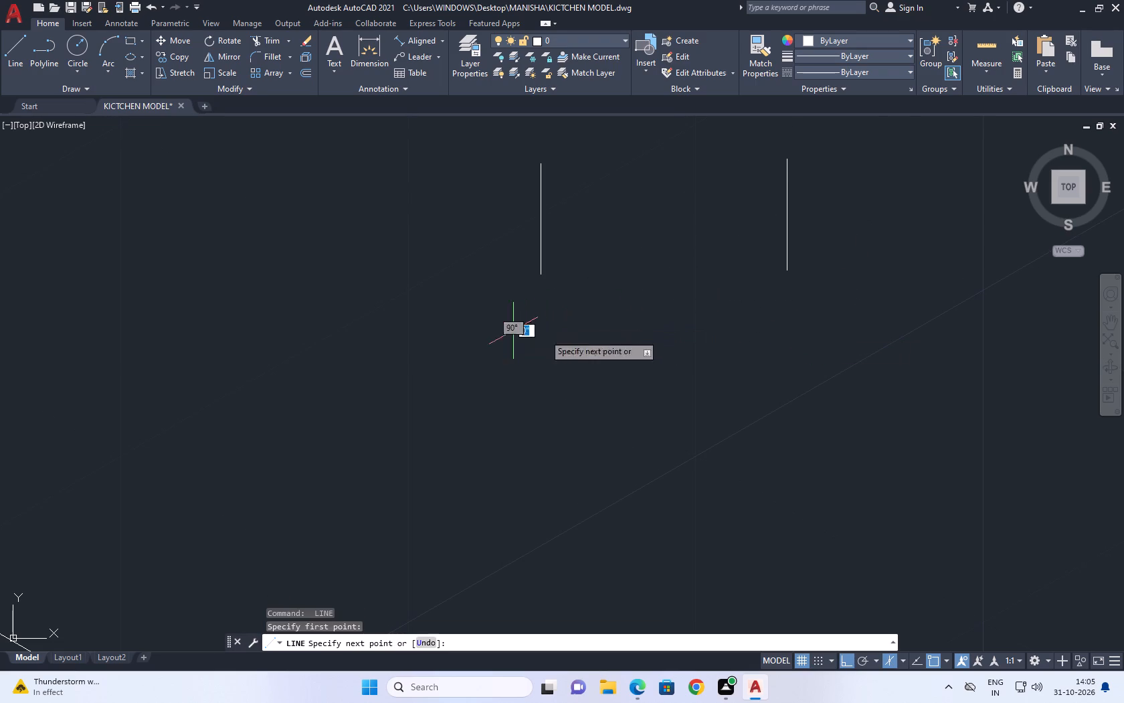
pyautogui.press('F8')
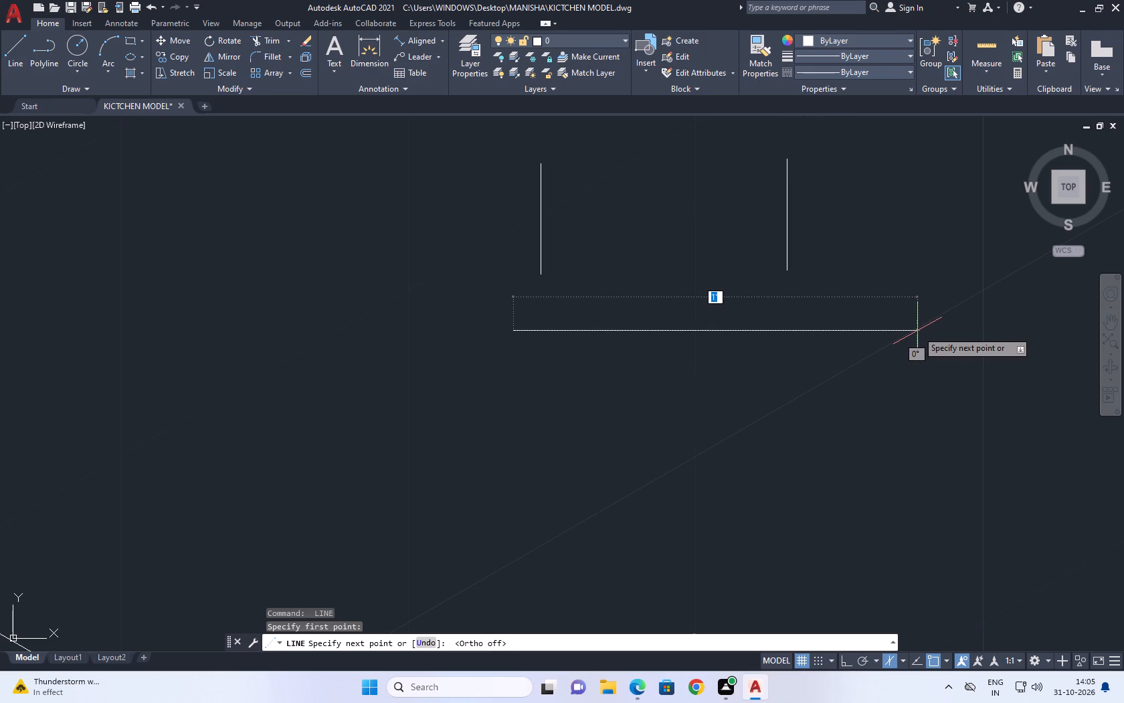
pyautogui.click(917, 331)
pyautogui.press('Escape')
# Fillet both lower corners between the vertical sides and the base line with a 3-inch radius.
pyautogui.moveTo(729, 326); pyautogui.dragTo(739, 337, button='middle')
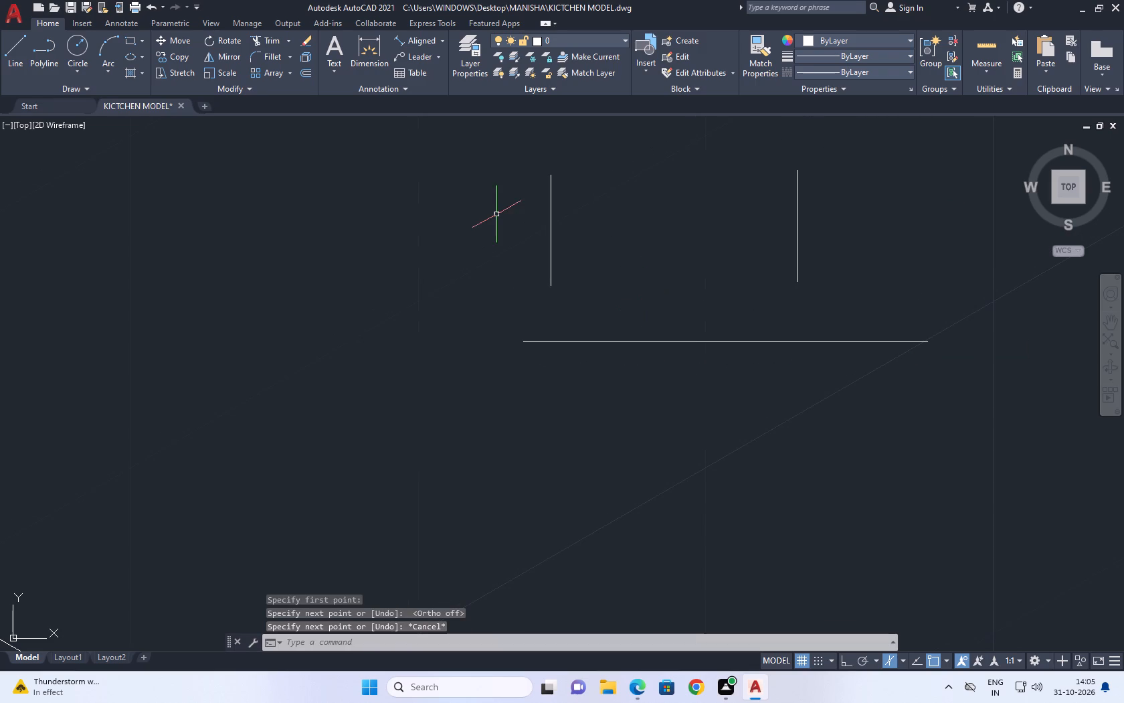
pyautogui.write('F')
pyautogui.press('space')
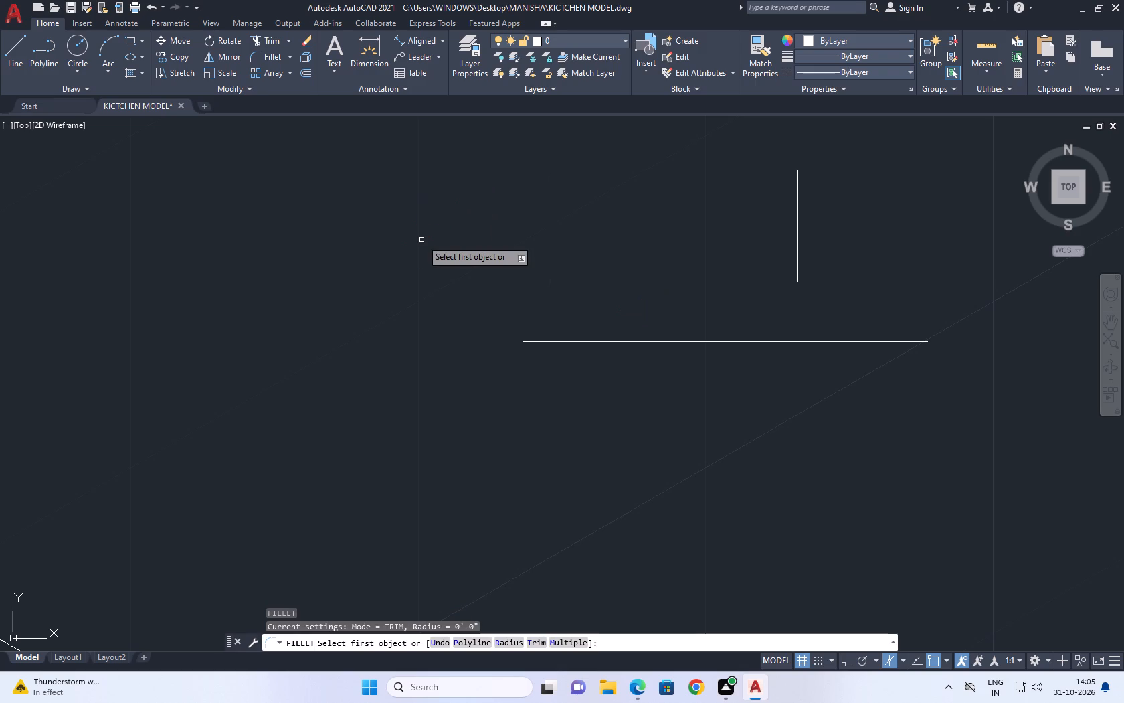
pyautogui.write('R 3')
pyautogui.press('space')
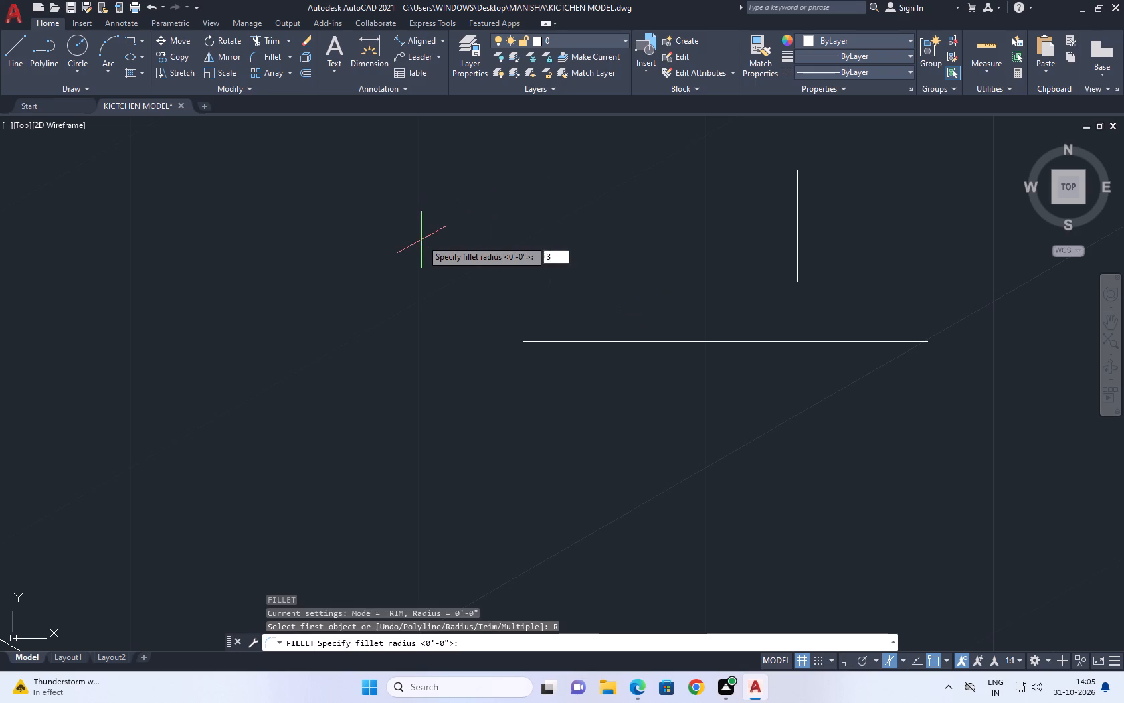
pyautogui.click(552, 279)
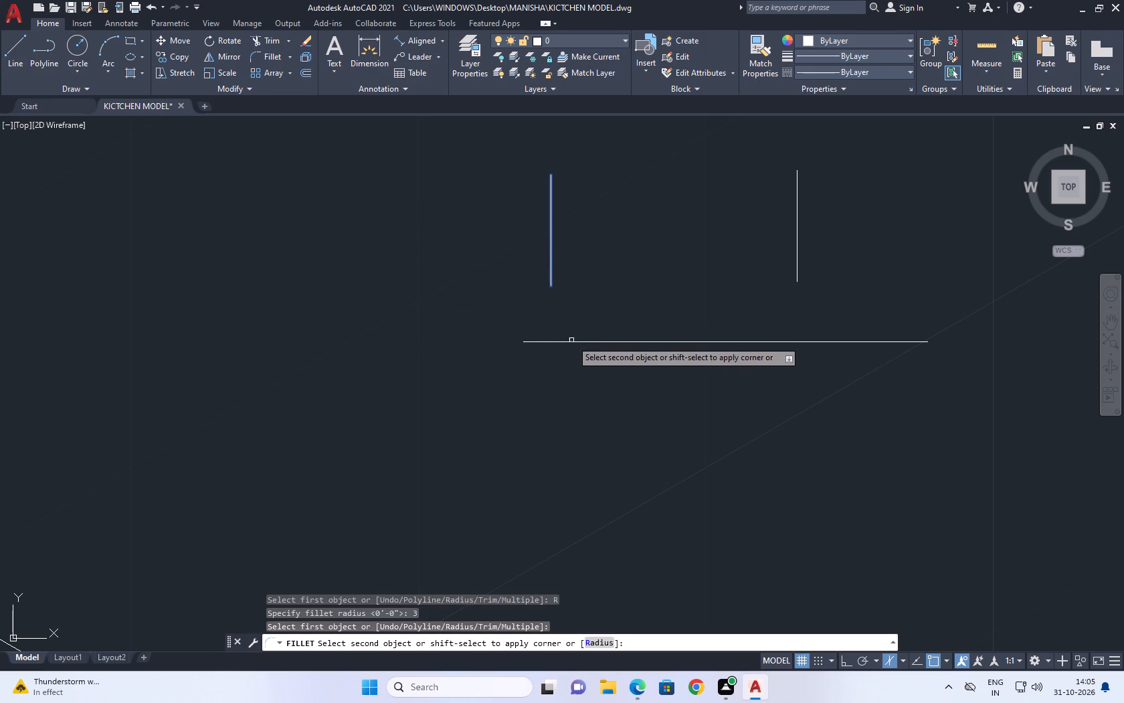
pyautogui.click(575, 341)
pyautogui.moveTo(709, 257); pyautogui.dragTo(709, 266, button='right')
pyautogui.scroll(-1, 709, 266)
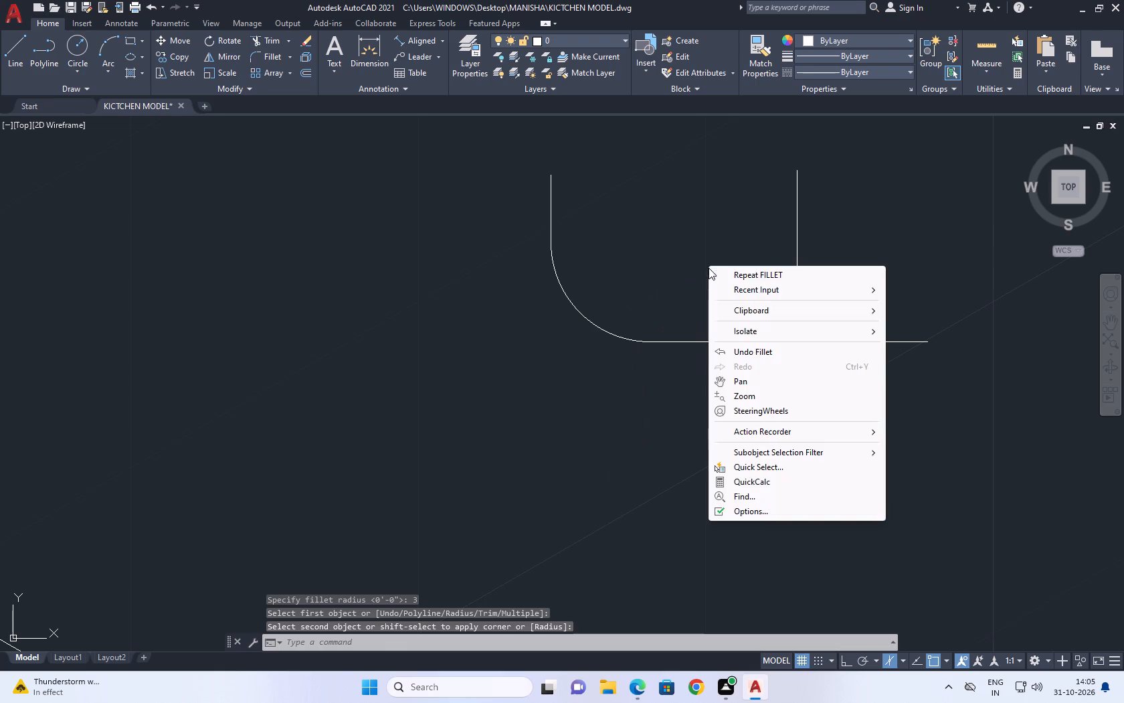
pyautogui.click(735, 275)
pyautogui.click(799, 275)
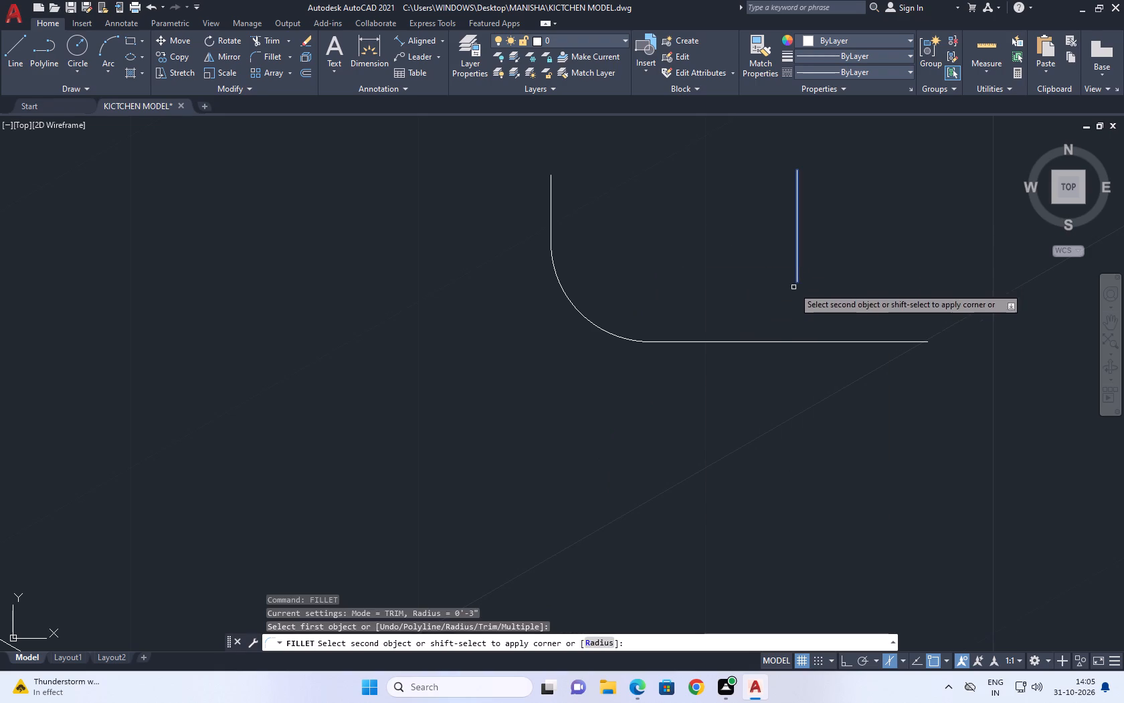
pyautogui.click(772, 340)
pyautogui.click(769, 343)
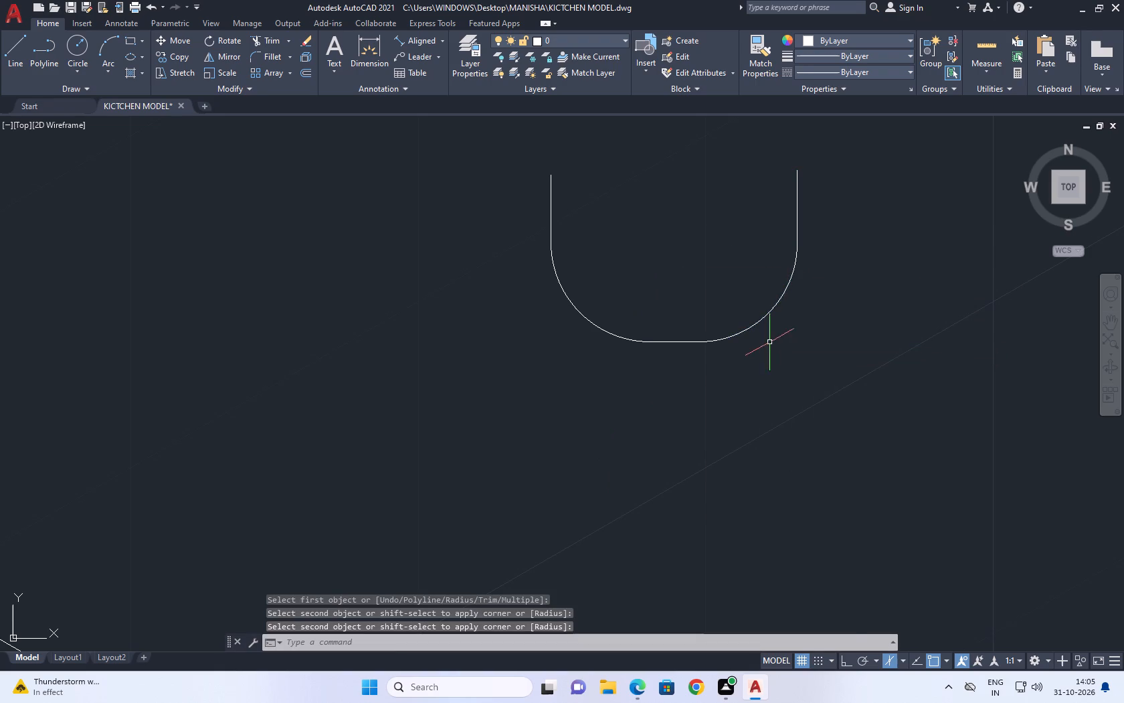
# Stretch the upper ends of both vertical sides upward by about 1 inch each.
pyautogui.scroll(-3, 761, 262)
pyautogui.moveTo(809, 211); pyautogui.dragTo(813, 330, button='middle')
pyautogui.moveTo(787, 319); pyautogui.dragTo(715, 300, button='middle')
pyautogui.scroll(1, 662, 364)
pyautogui.scroll(1, 723, 306)
pyautogui.click(765, 350)
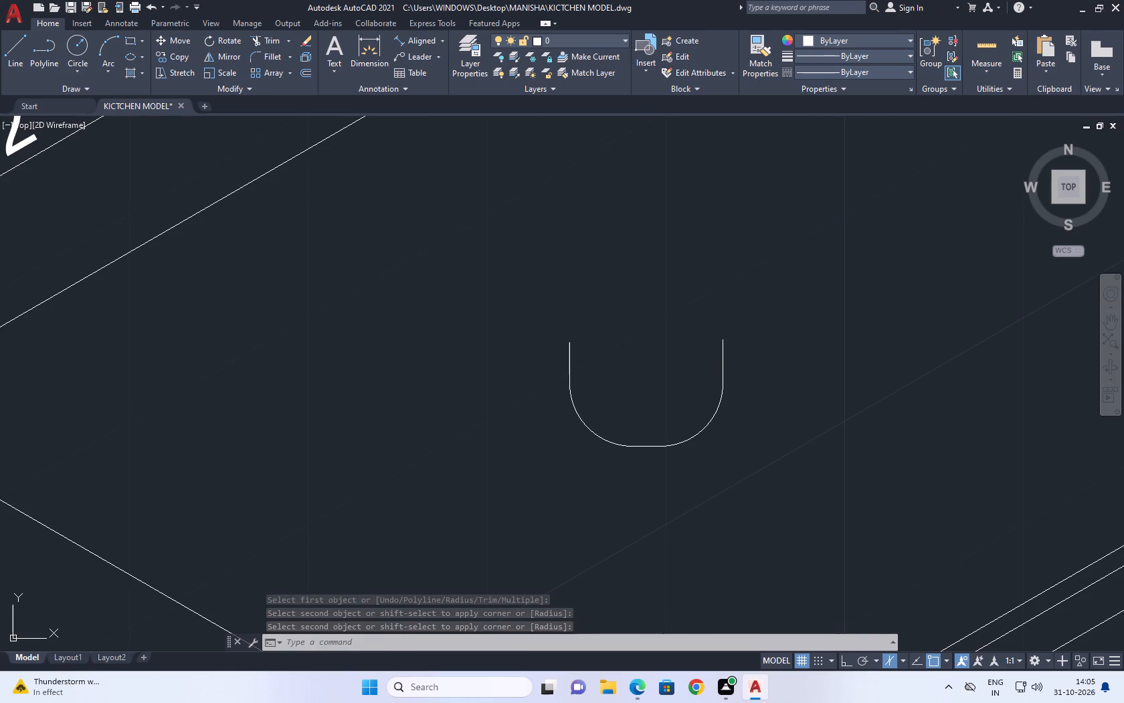
pyautogui.click(470, 315)
pyautogui.moveTo(725, 327); pyautogui.dragTo(723, 357, button='middle')
pyautogui.click(721, 368)
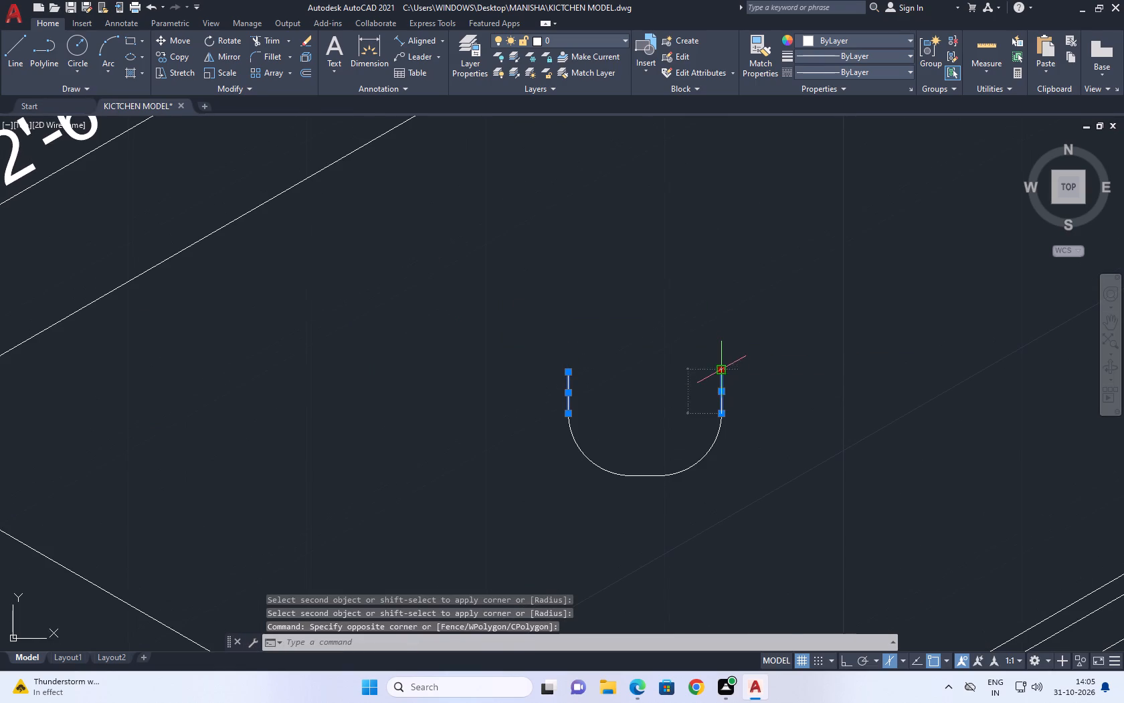
pyautogui.click(721, 343)
pyautogui.click(567, 372)
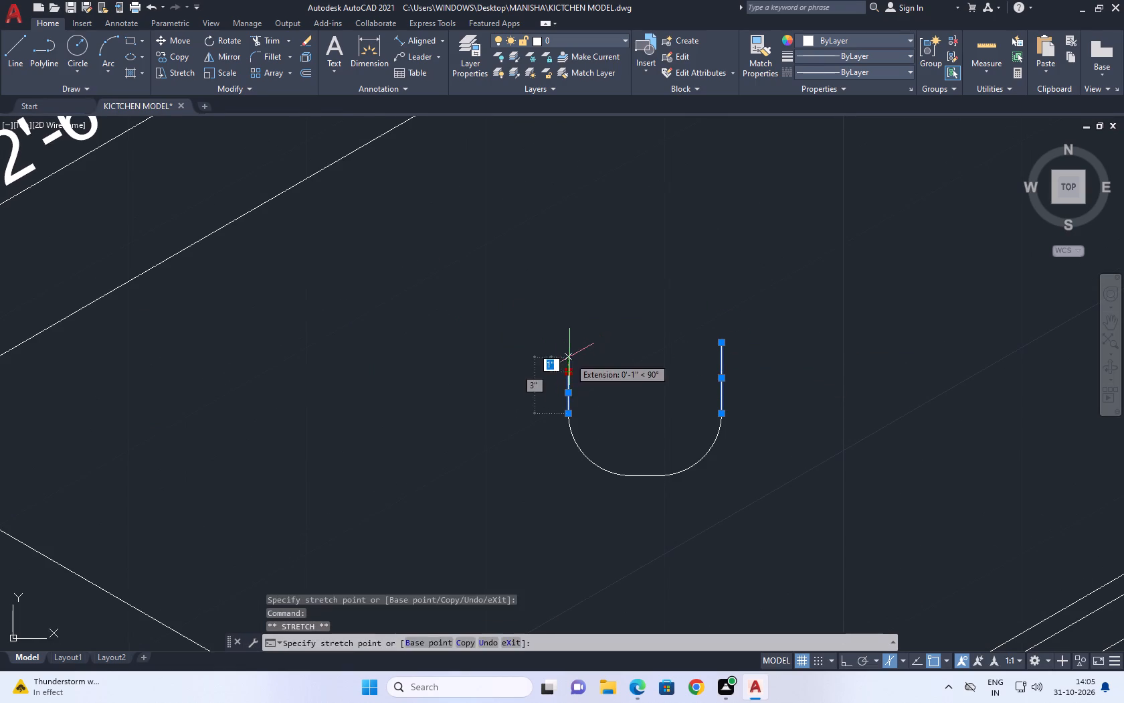
pyautogui.click(569, 352)
pyautogui.moveTo(654, 317); pyautogui.dragTo(652, 375, button='middle')
pyautogui.scroll(-2, 652, 375)
pyautogui.moveTo(666, 379); pyautogui.dragTo(676, 411, button='middle')
pyautogui.press('Escape')
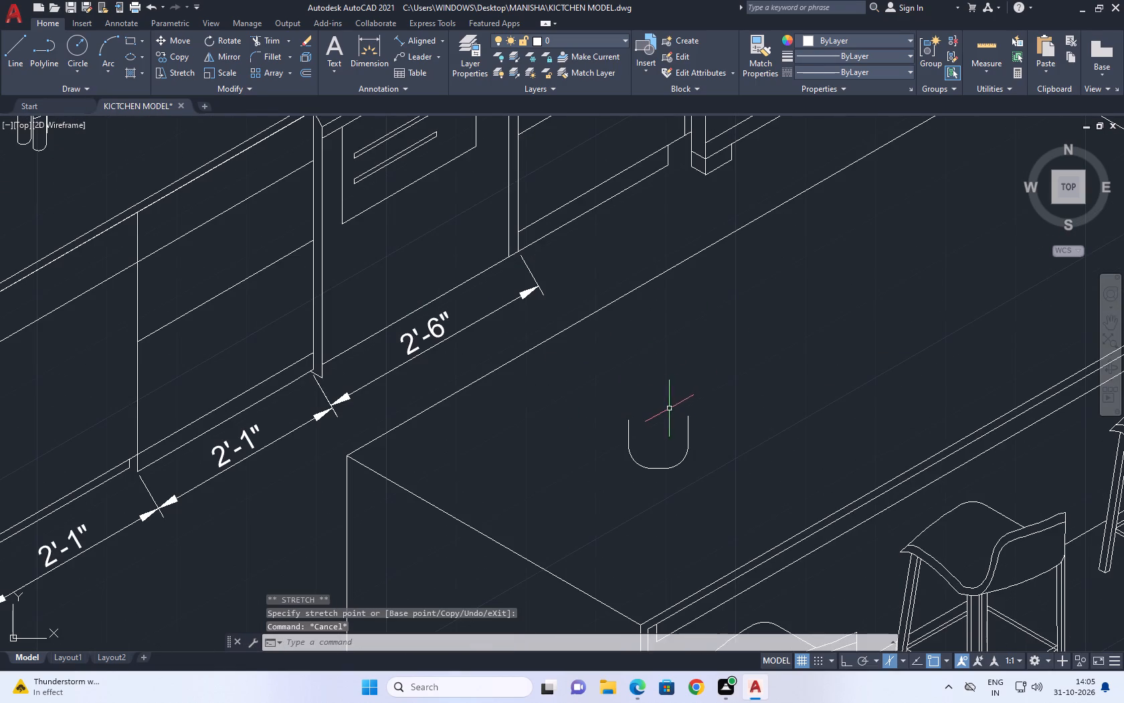
# Close the top of the U-shaped outline with a three-point arc sagging between the upper ends of its sides.
pyautogui.write('A')
pyautogui.press('space')
pyautogui.moveTo(764, 455); pyautogui.dragTo(637, 402, button='middle')
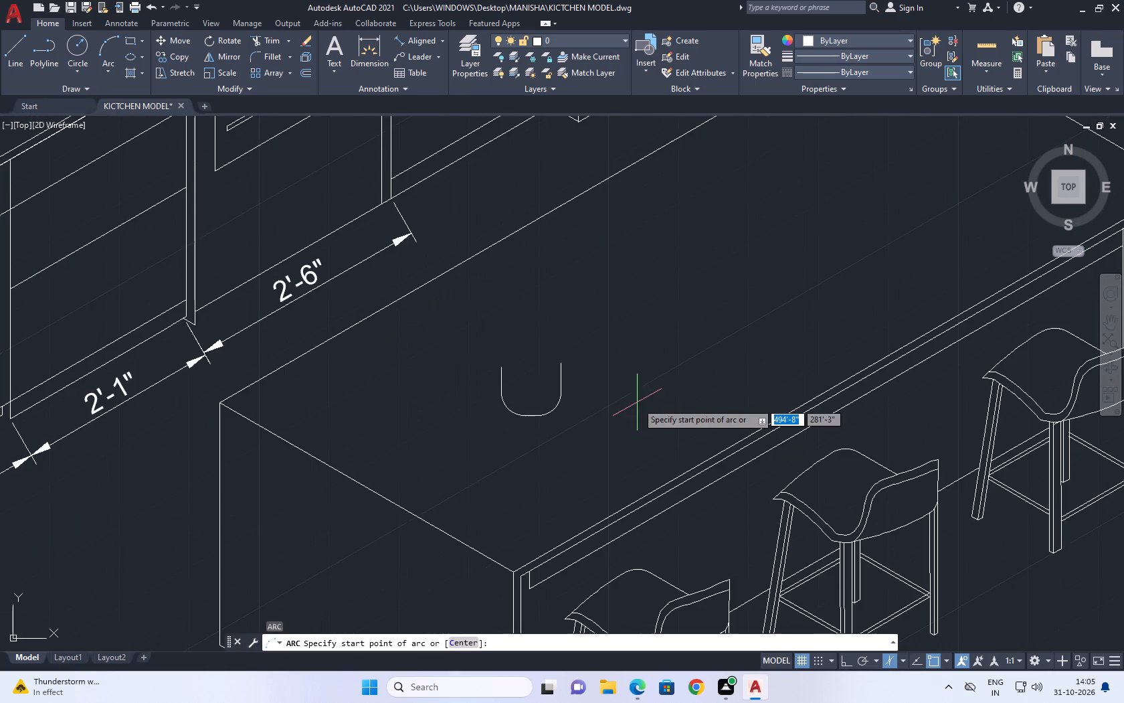
pyautogui.scroll(2, 498, 376)
pyautogui.click(504, 353)
pyautogui.scroll(1, 613, 355)
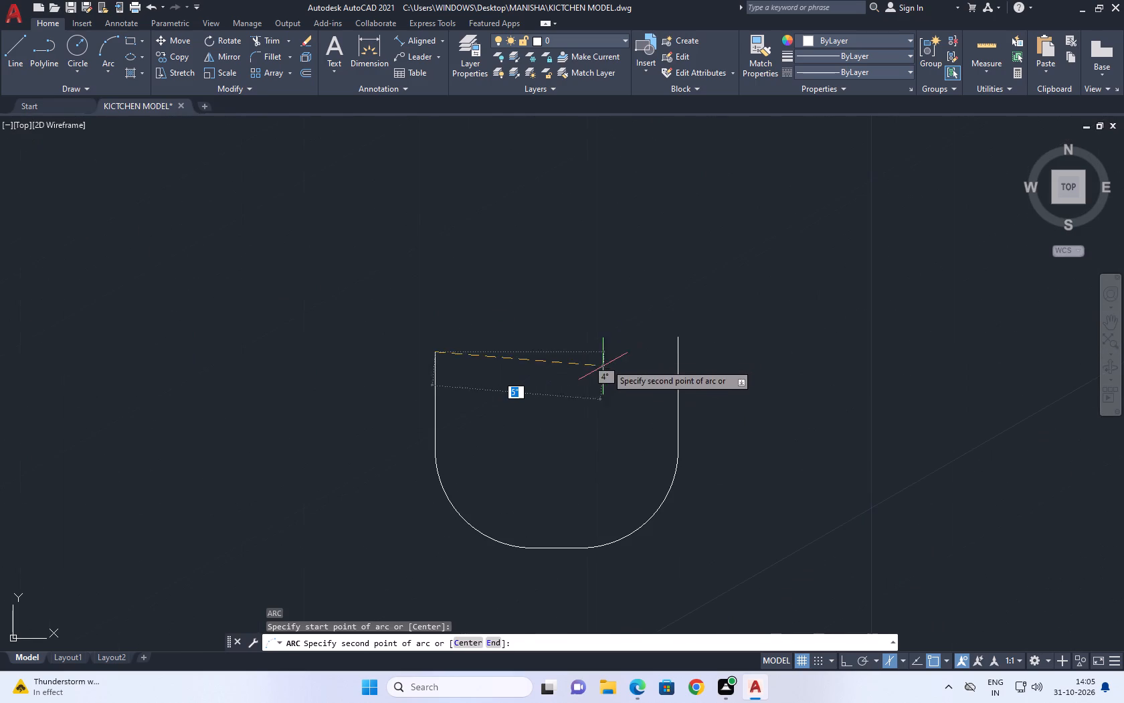
pyautogui.click(574, 374)
pyautogui.click(682, 339)
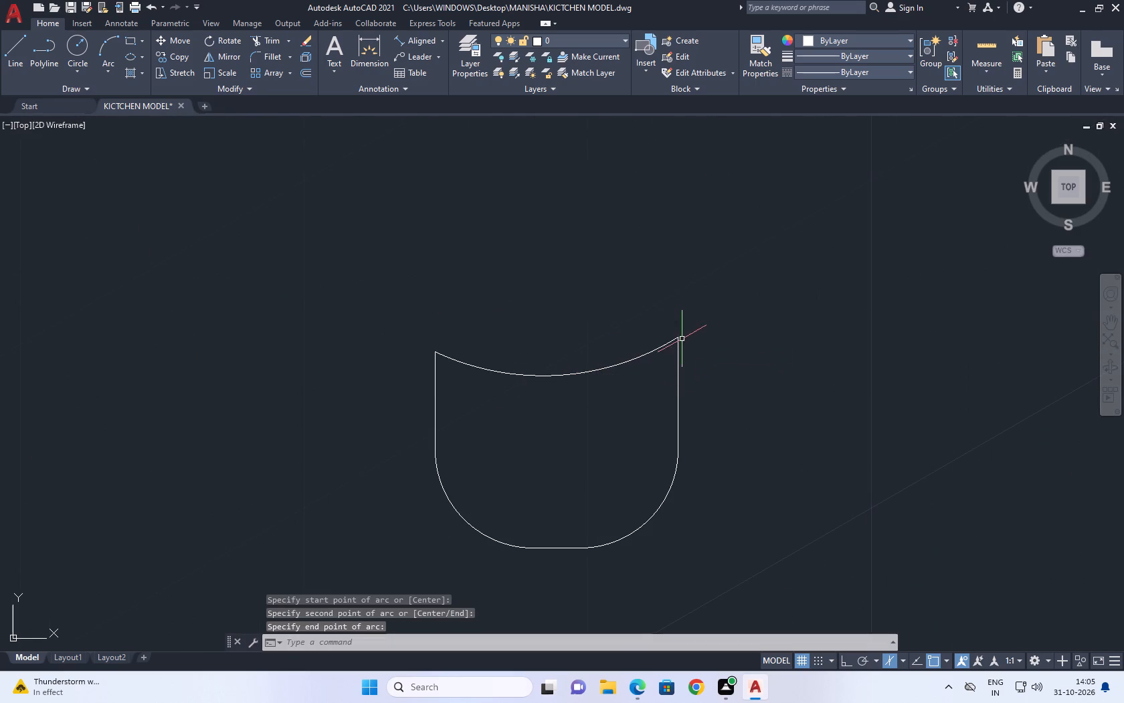
# Draw a three-point spline rising from just above the rim arc and curving over past the object's right side.
pyautogui.moveTo(692, 341); pyautogui.dragTo(699, 357, button='middle')
pyautogui.scroll(1, 687, 348)
pyautogui.moveTo(687, 348); pyautogui.dragTo(746, 377, button='middle')
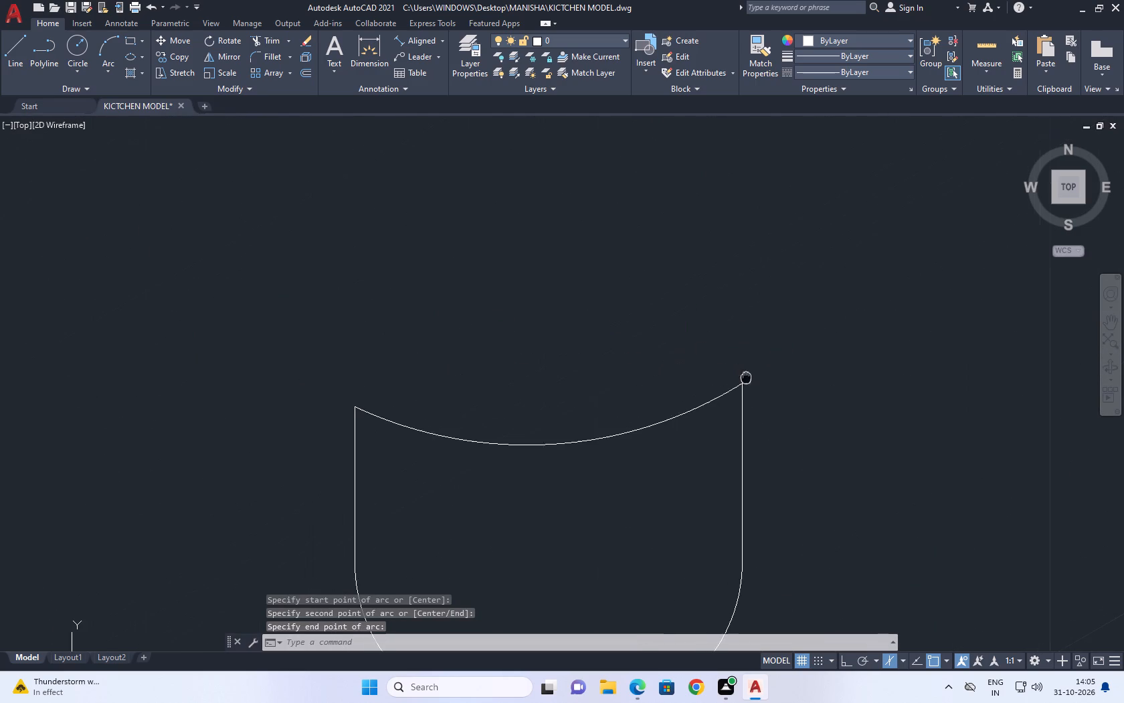
pyautogui.moveTo(746, 377); pyautogui.dragTo(747, 379, button='middle')
pyautogui.moveTo(763, 366); pyautogui.dragTo(763, 376, button='middle')
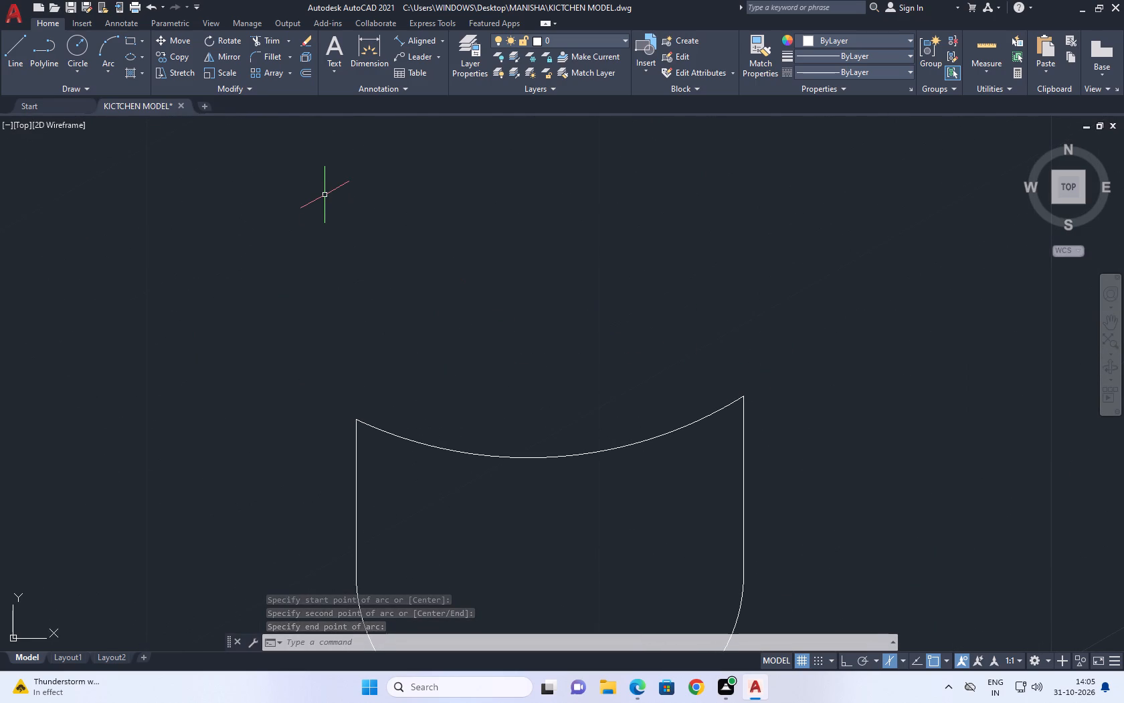
pyautogui.write('SPL')
pyautogui.press('space')
pyautogui.scroll(-1, 369, 216)
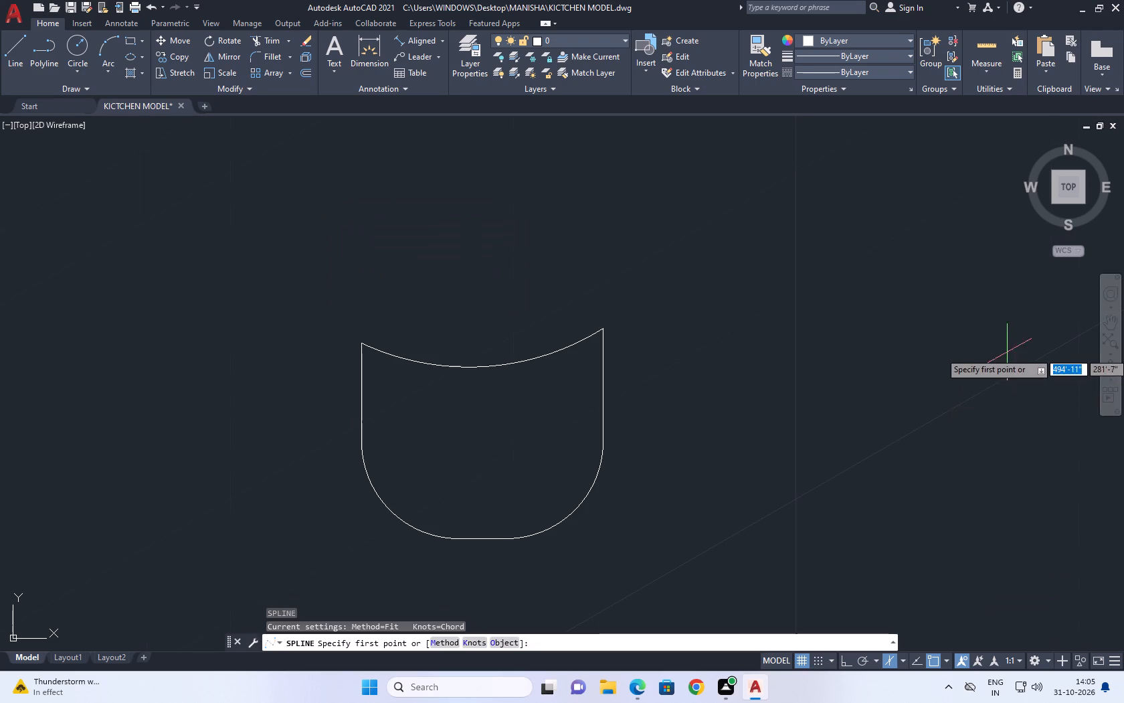
pyautogui.moveTo(1018, 407); pyautogui.dragTo(998, 407, button='middle')
pyautogui.moveTo(810, 424); pyautogui.dragTo(814, 458, button='middle')
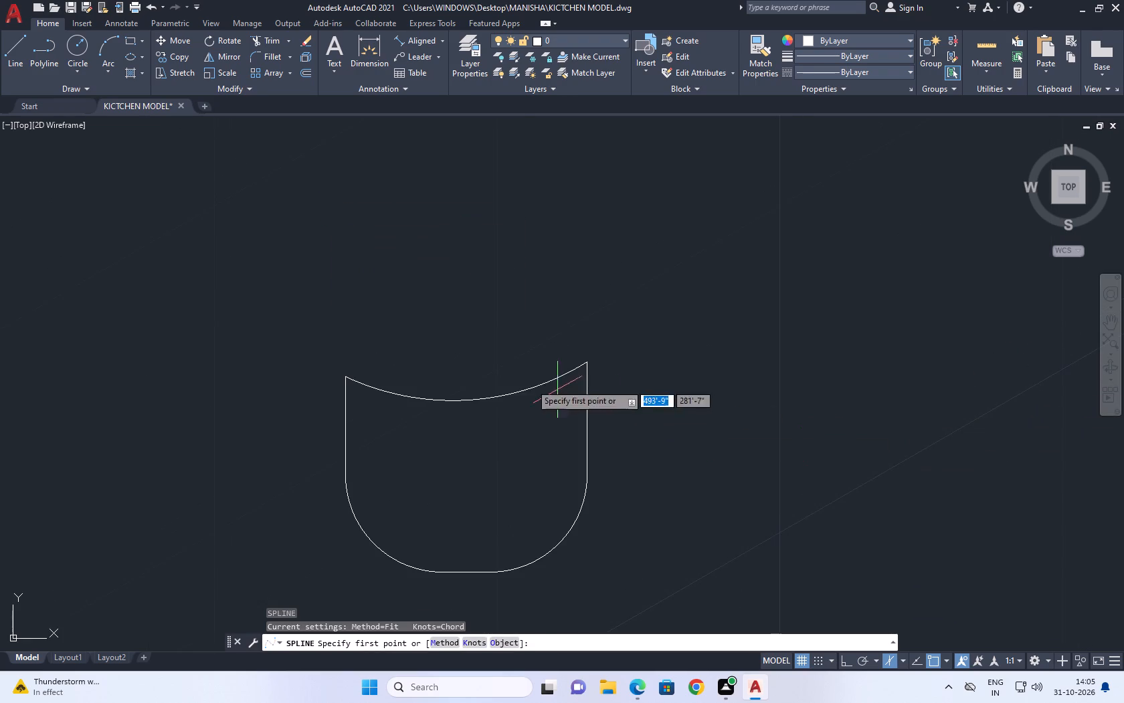
pyautogui.moveTo(504, 376); pyautogui.dragTo(545, 438, button='middle')
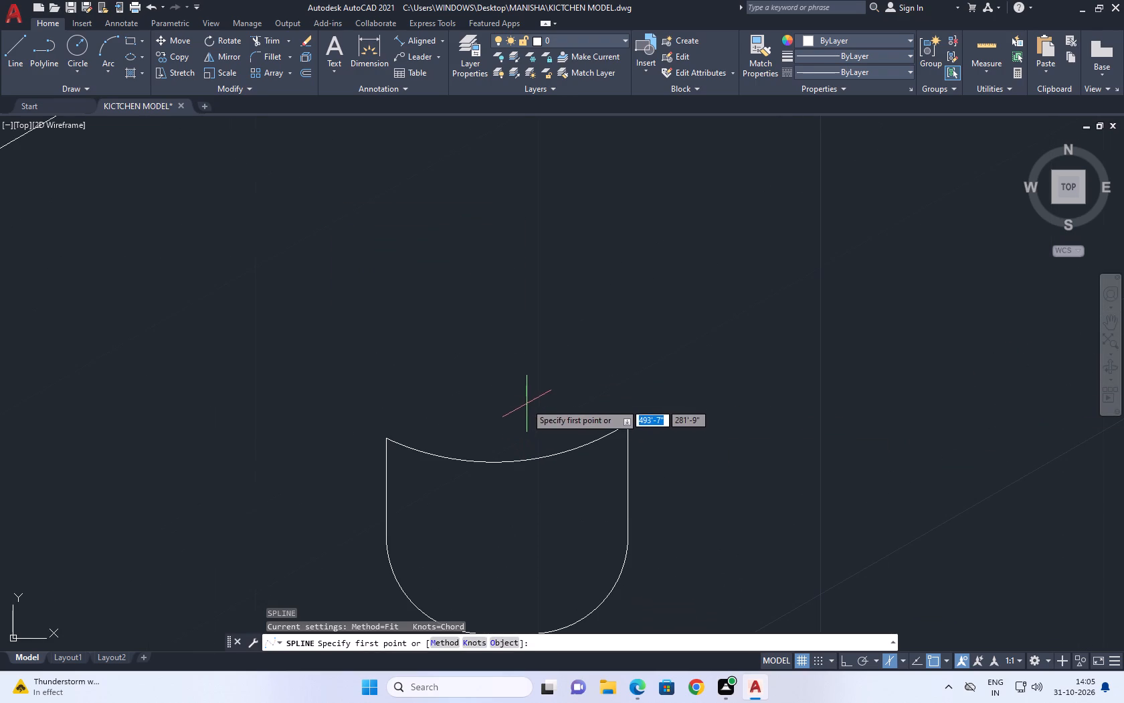
pyautogui.scroll(1, 523, 444)
pyautogui.click(529, 458)
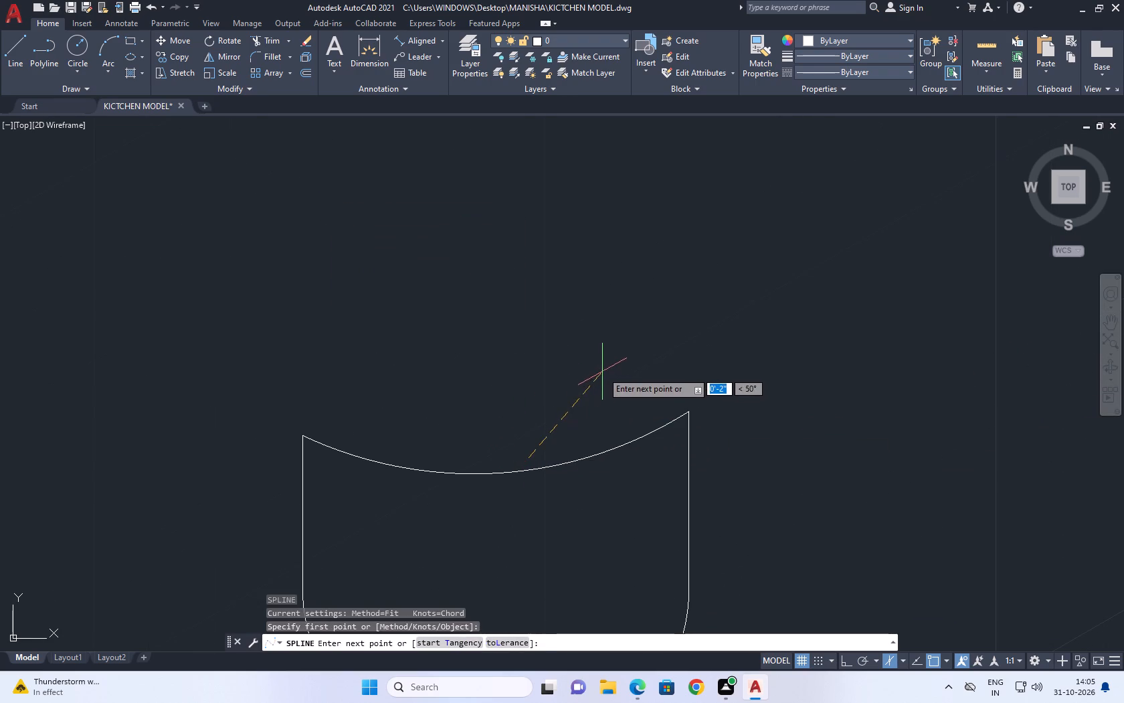
pyautogui.click(597, 363)
pyautogui.click(734, 381)
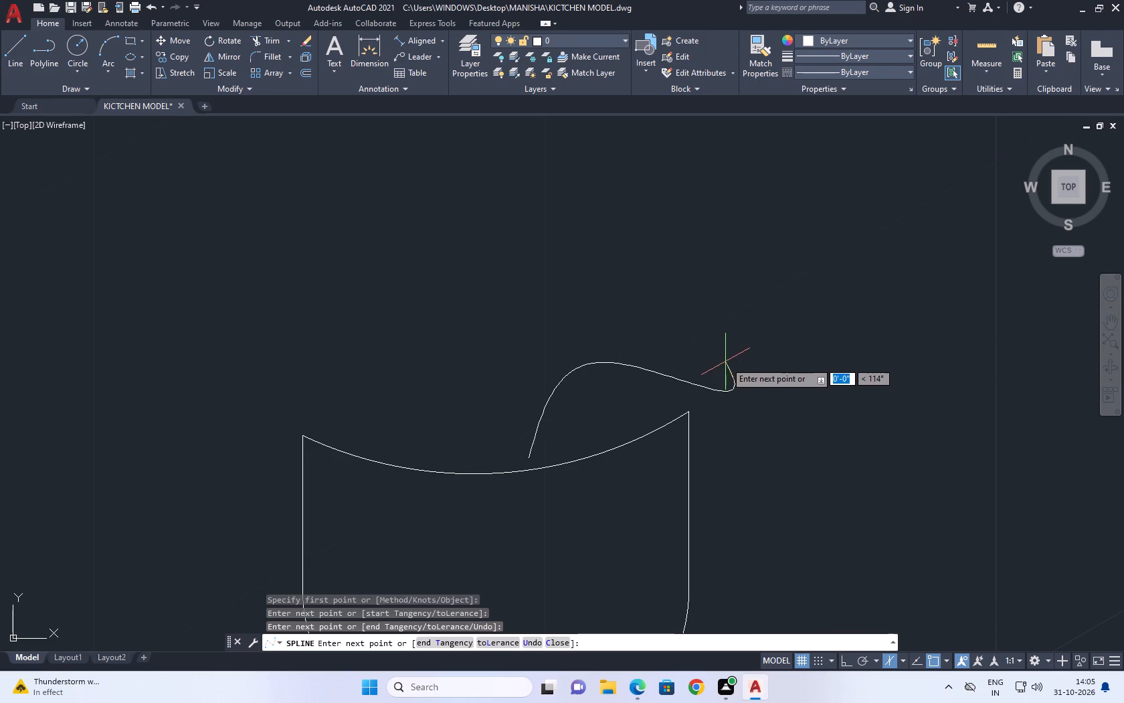
pyautogui.press('space')
# Draw a three-point spline from the first curve's free tip, arching above it and back to its base, closing the right-hand leaf.
pyautogui.press('space')
pyautogui.click(733, 378)
pyautogui.scroll(1, 694, 339)
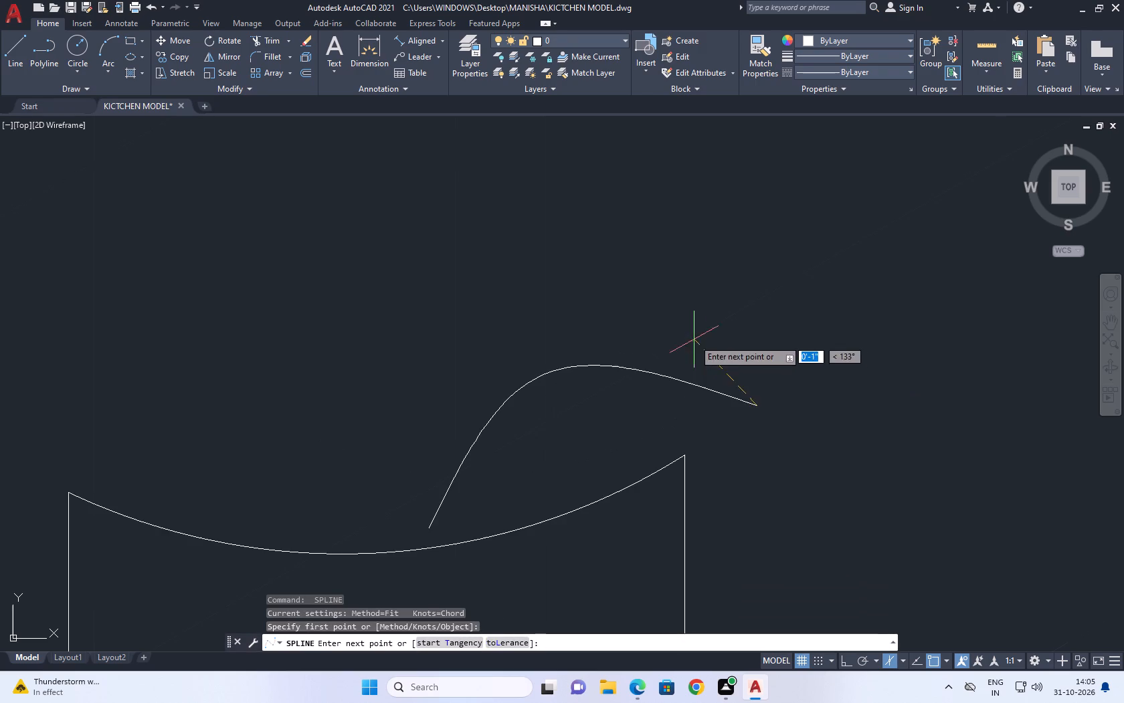
pyautogui.click(596, 325)
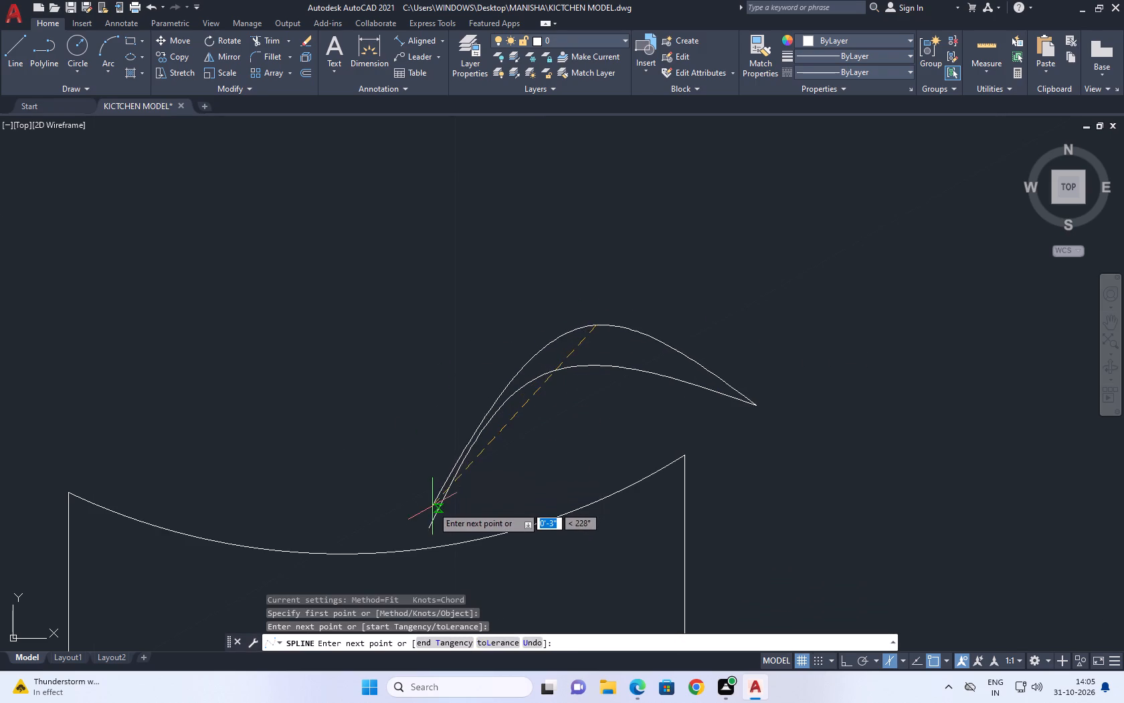
pyautogui.click(428, 526)
pyautogui.press('space')
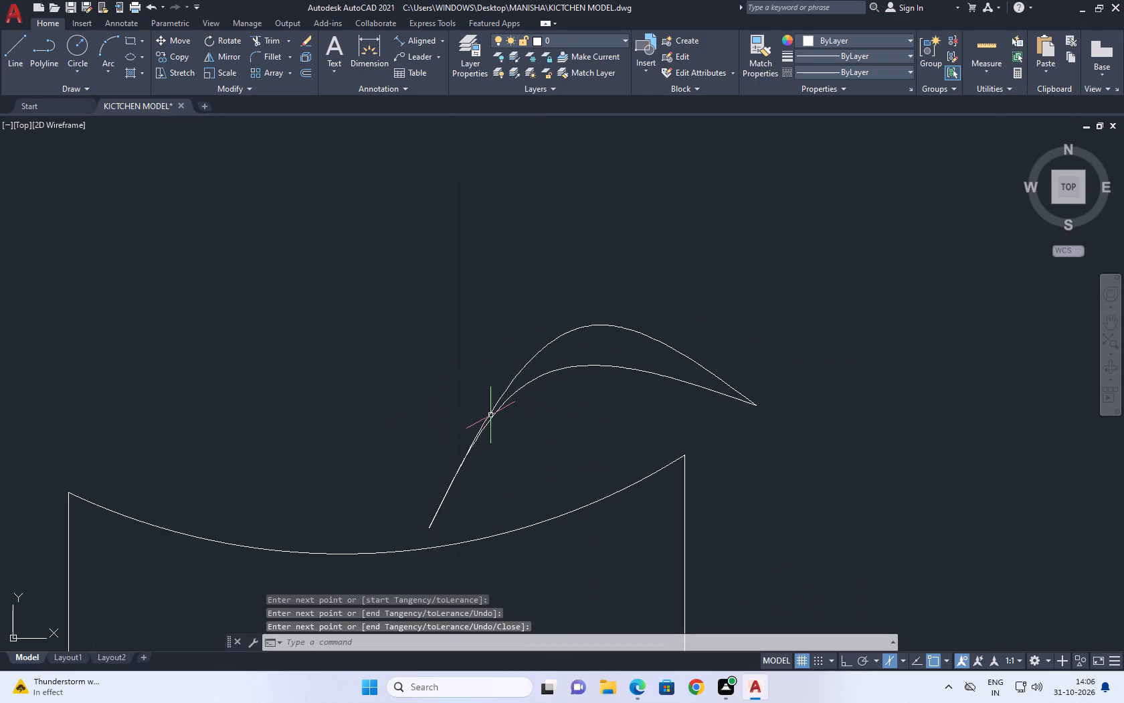
# Draw a four-point spline from the leaf base rising to the left and curving down beyond the pot's left side.
pyautogui.press('space')
pyautogui.click(425, 528)
pyautogui.click(288, 423)
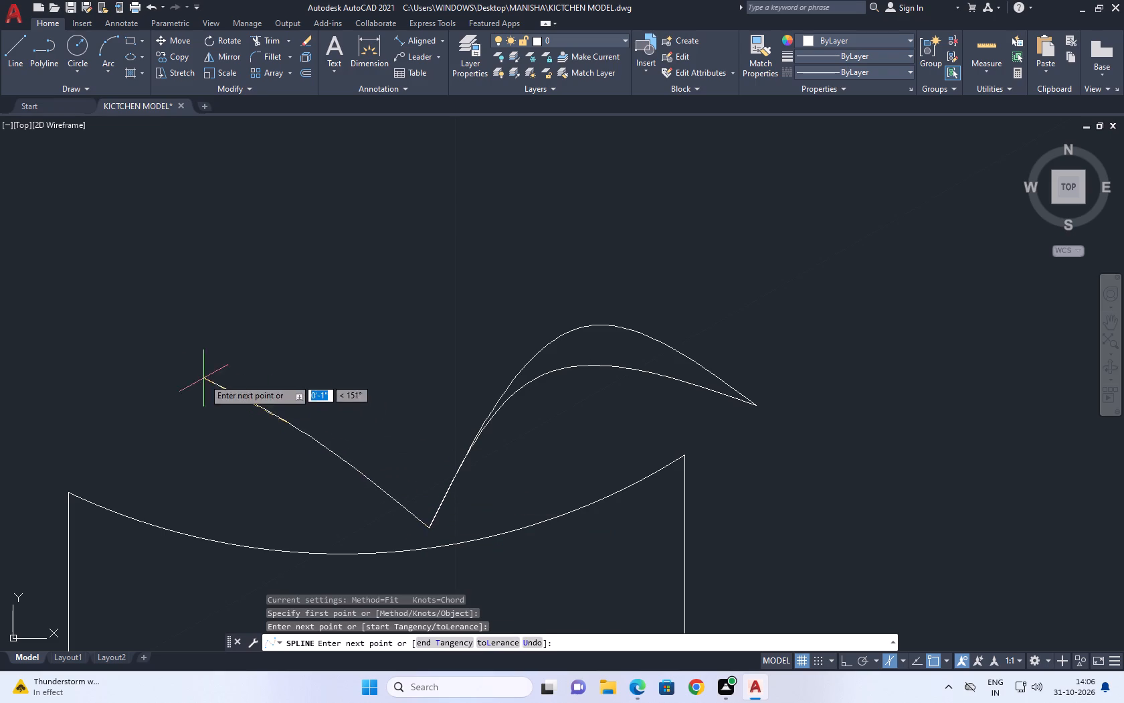
pyautogui.moveTo(106, 374); pyautogui.dragTo(573, 294, button='middle')
pyautogui.moveTo(479, 212); pyautogui.dragTo(478, 206)
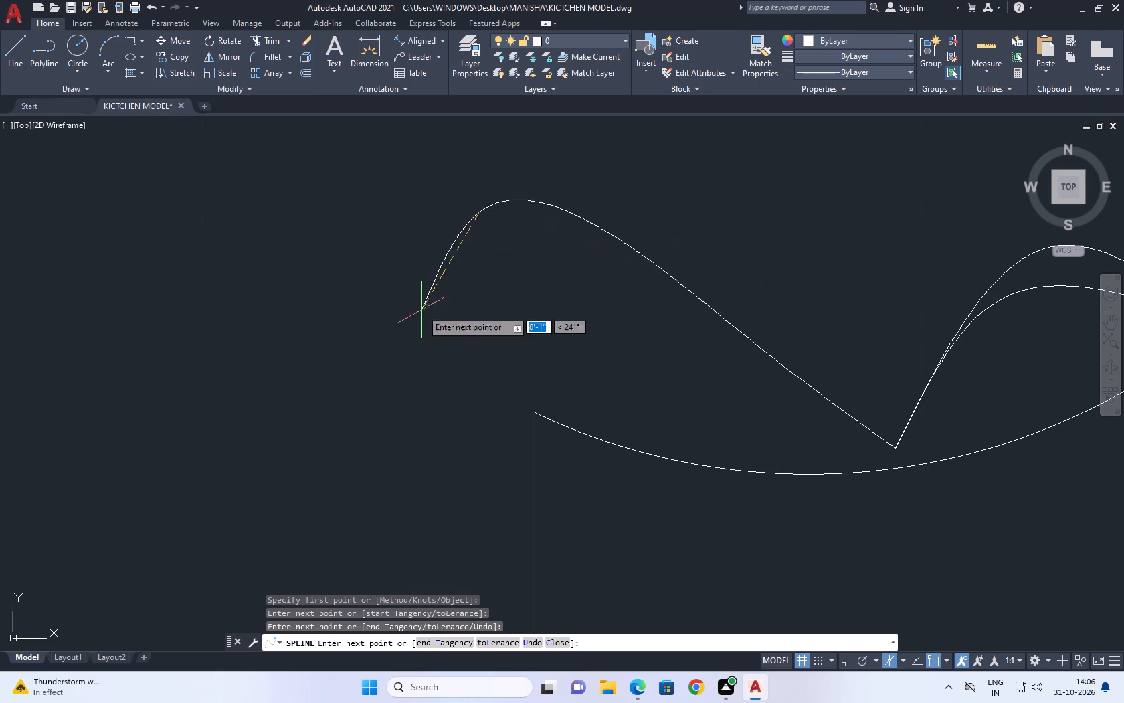
pyautogui.click(387, 411)
pyautogui.press('space')
# Close the left leaf with a three-point spline from its tip, arching above the existing curve to the shared base point.
pyautogui.press('space')
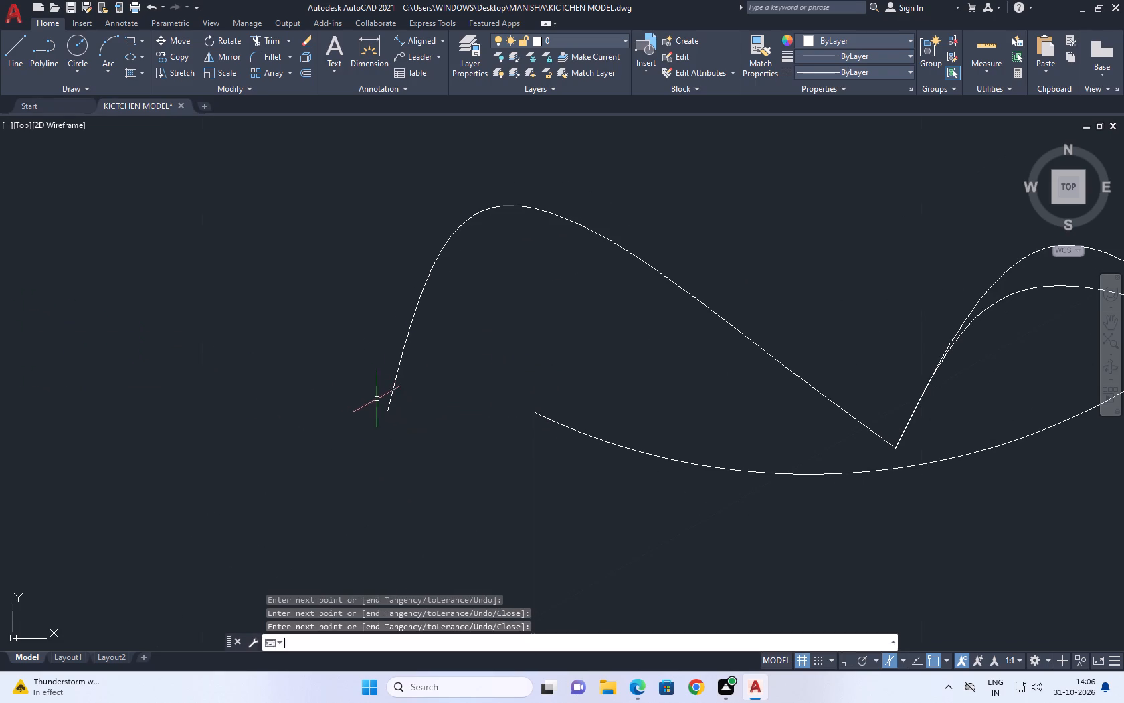
pyautogui.click(386, 410)
pyautogui.moveTo(458, 232); pyautogui.dragTo(421, 356, button='middle')
pyautogui.click(413, 279)
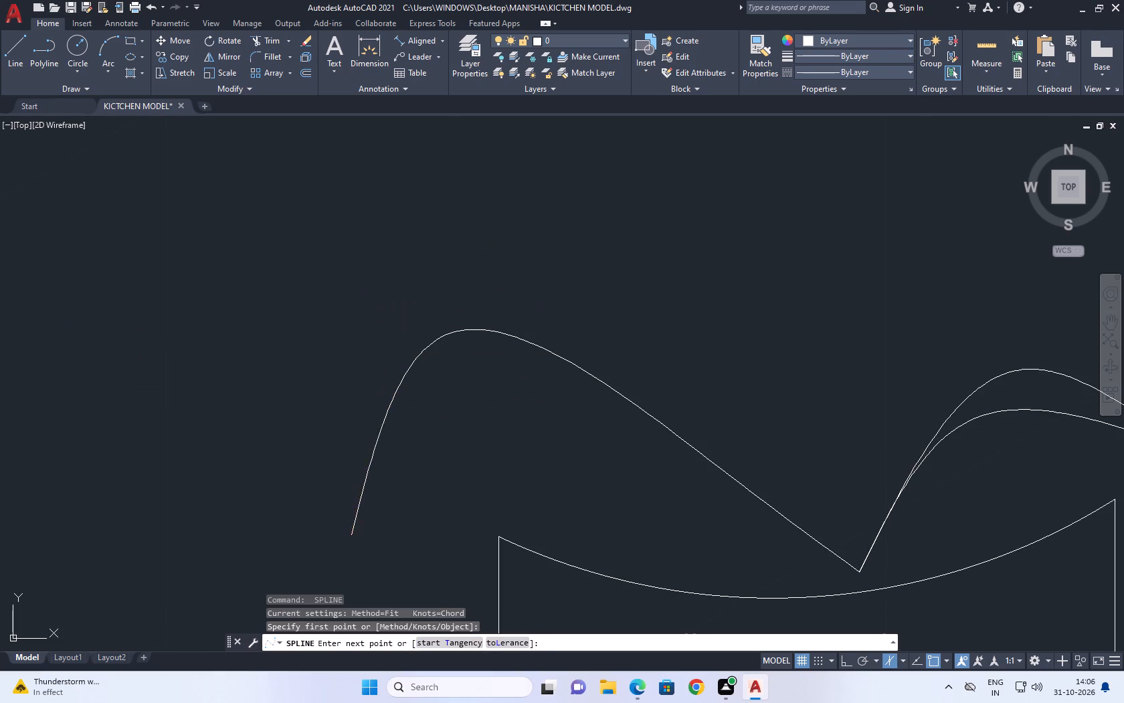
pyautogui.click(855, 572)
pyautogui.scroll(-3, 763, 435)
pyautogui.press('space')
# Move all four leaf splines together by their shared base point down and slightly left to the pot's rim arc.
pyautogui.moveTo(806, 404); pyautogui.dragTo(789, 415, button='middle')
pyautogui.scroll(2, 751, 464)
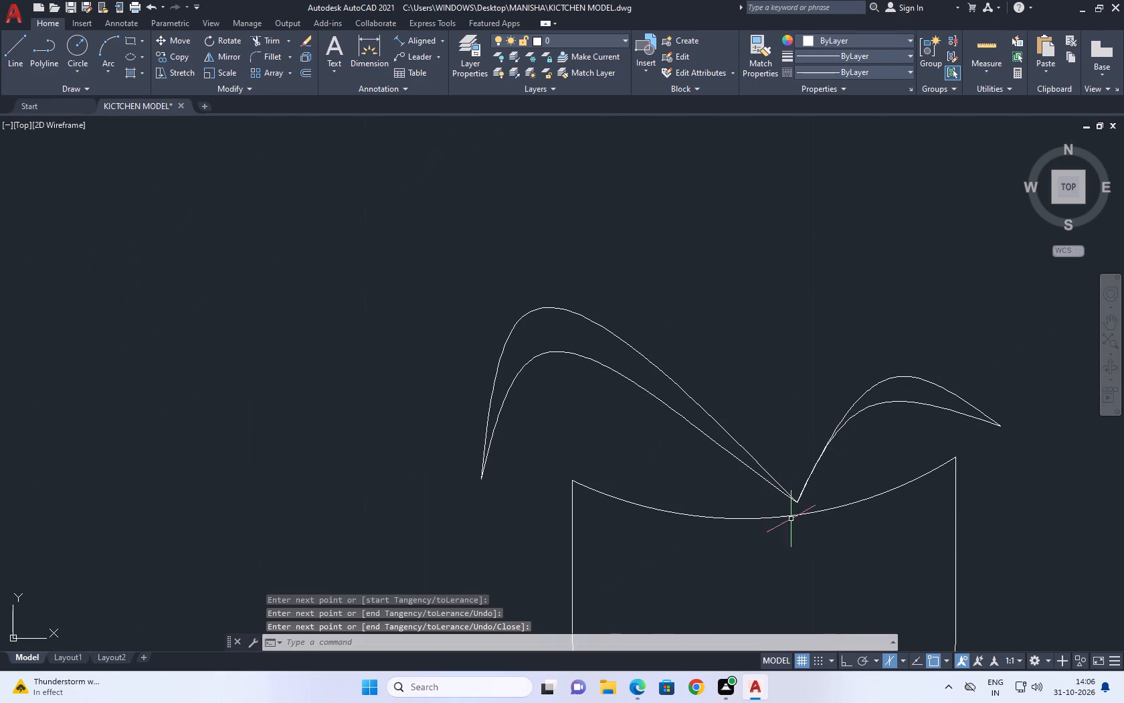
pyautogui.scroll(1, 791, 493)
pyautogui.moveTo(791, 493); pyautogui.dragTo(702, 410, button='middle')
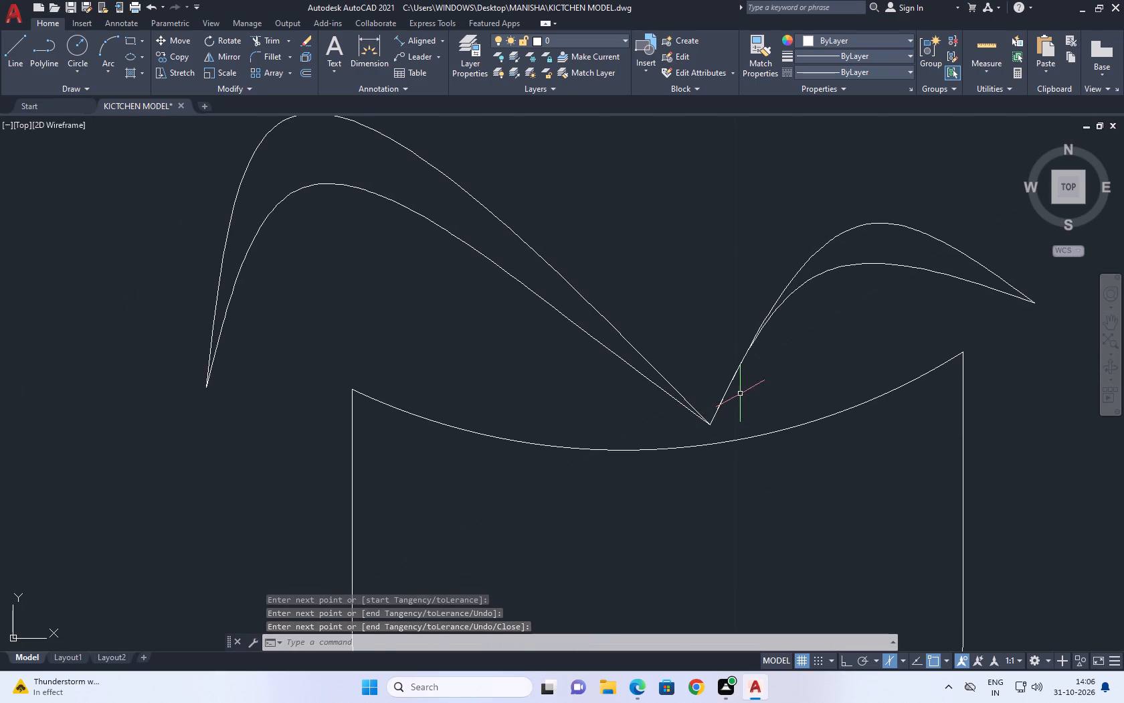
pyautogui.click(741, 393)
pyautogui.click(583, 378)
pyautogui.click(176, 44)
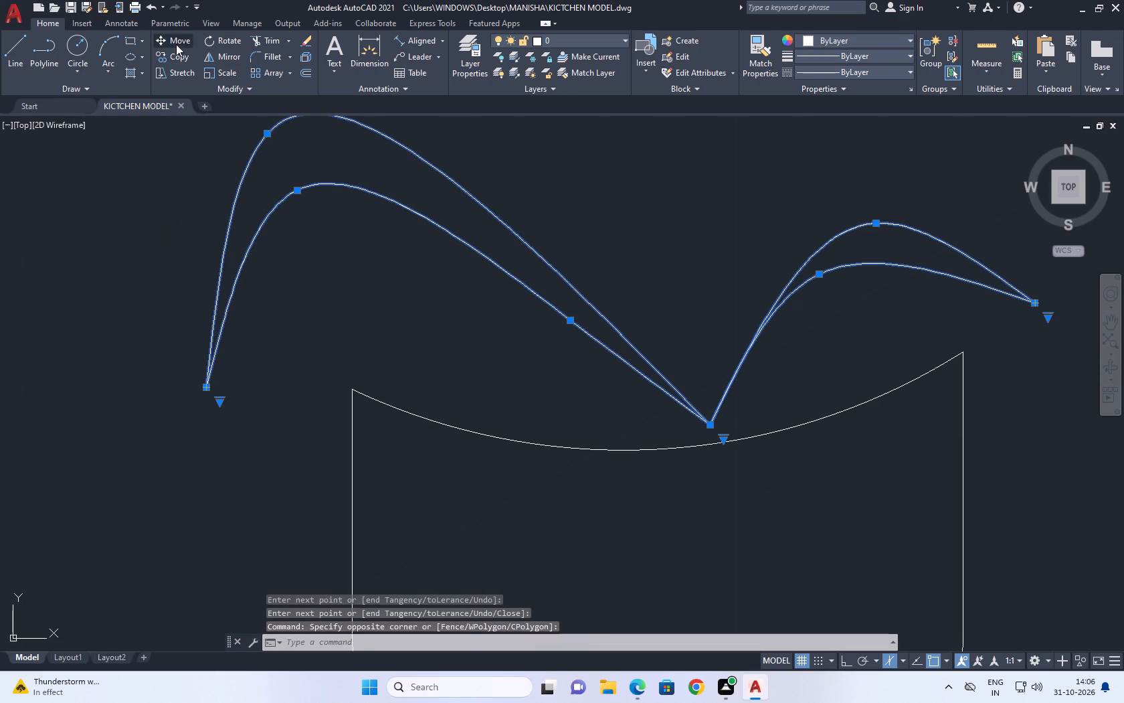
pyautogui.click(708, 427)
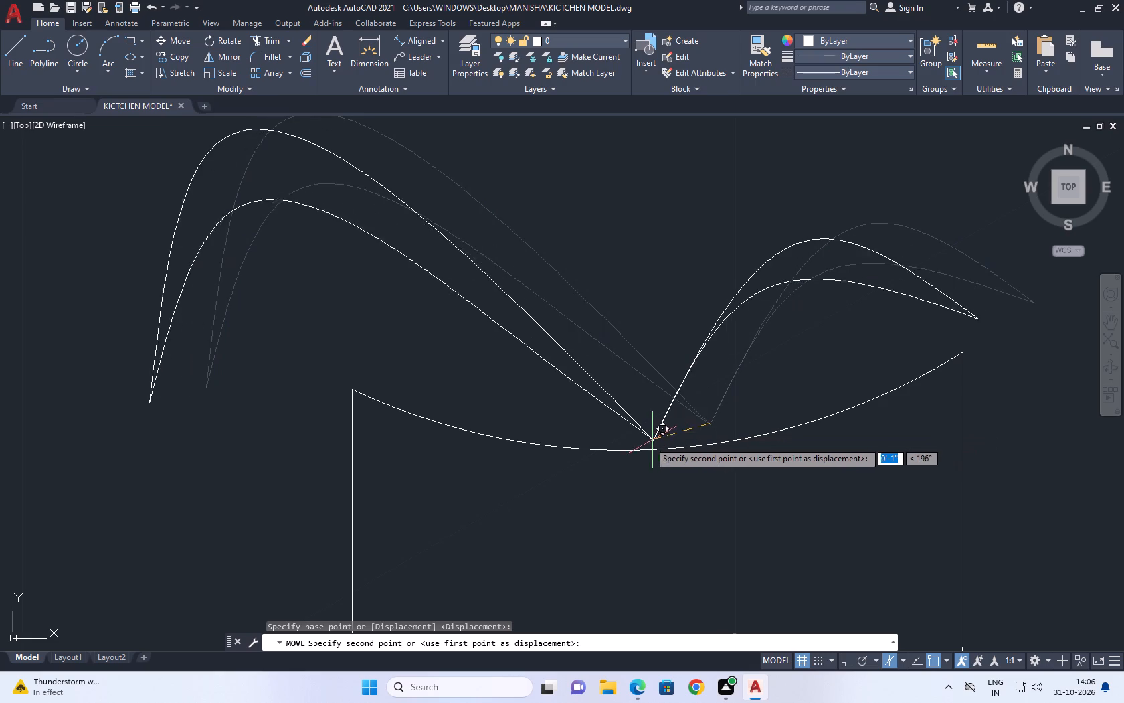
pyautogui.click(676, 445)
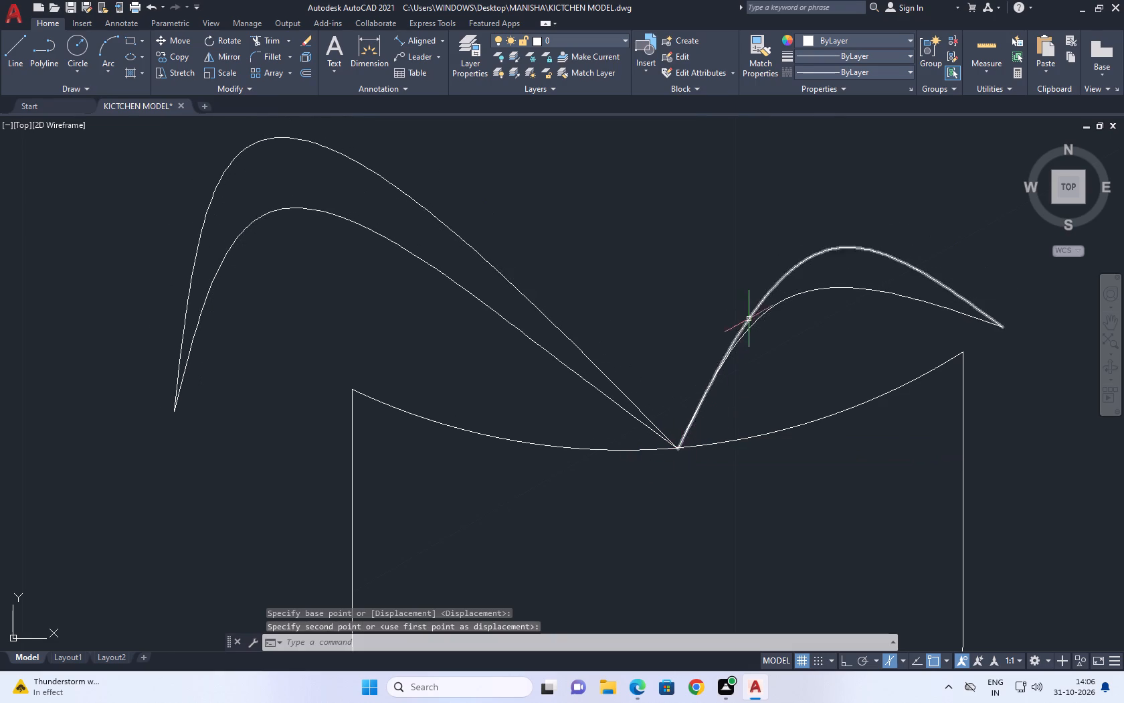
# Move the four leaf splines slightly upward by their shared base point so it sits exactly on the rim arc.
pyautogui.middleClick(751, 316)
pyautogui.scroll(4, 707, 453)
pyautogui.moveTo(748, 378); pyautogui.dragTo(714, 356)
pyautogui.moveTo(428, 358); pyautogui.dragTo(407, 358)
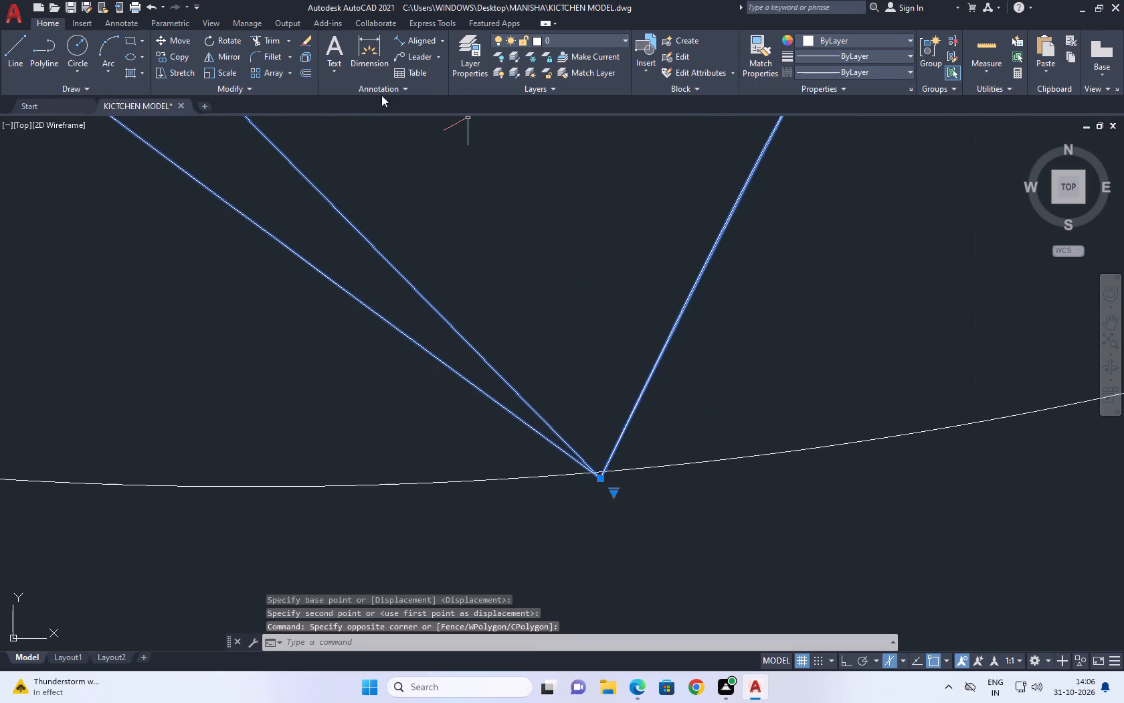
pyautogui.click(181, 37)
pyautogui.scroll(2, 576, 479)
pyautogui.scroll(1, 641, 486)
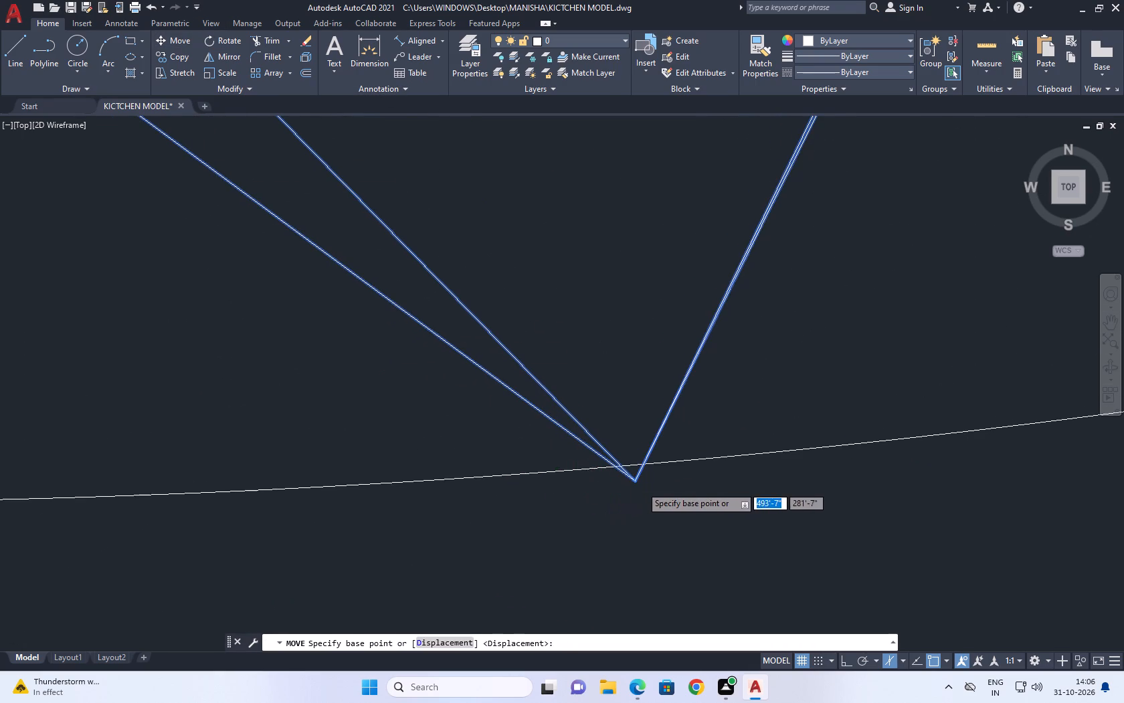
pyautogui.click(629, 479)
pyautogui.click(626, 456)
# Stretch the middle fit point of the right leaf's lower spline downward to widen the leaf, and deselect it.
pyautogui.scroll(-2, 678, 457)
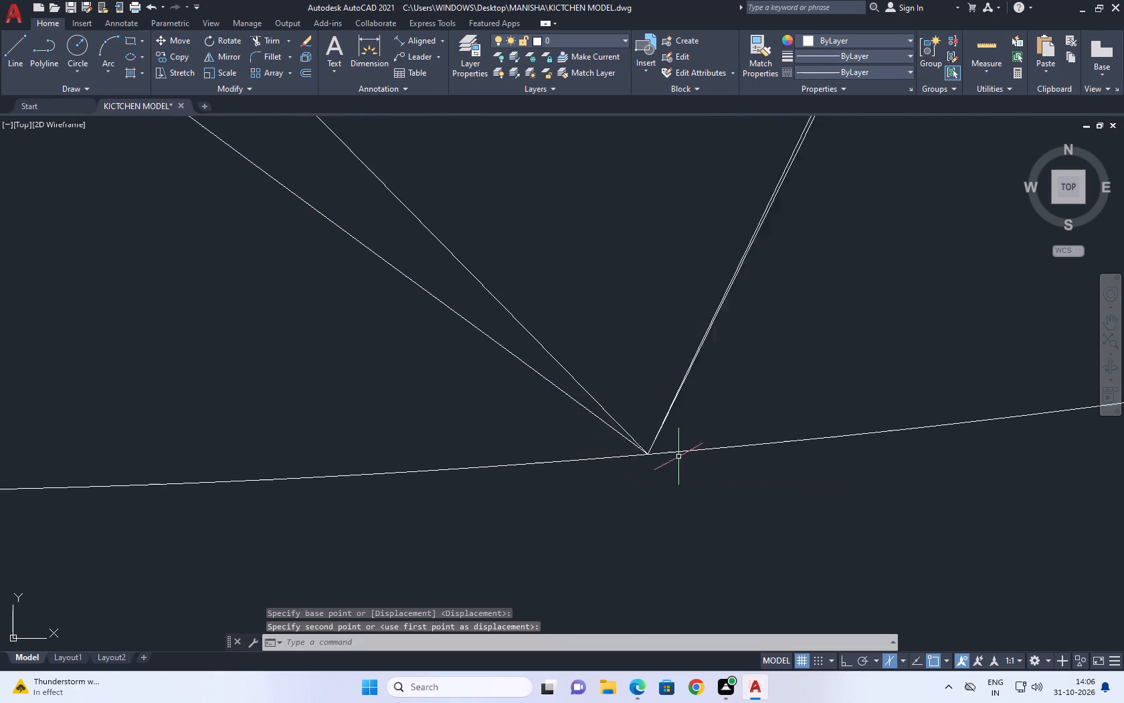
pyautogui.scroll(-7, 678, 457)
pyautogui.moveTo(771, 364); pyautogui.dragTo(776, 379, button='middle')
pyautogui.scroll(2, 753, 396)
pyautogui.click(750, 396)
pyautogui.click(741, 371)
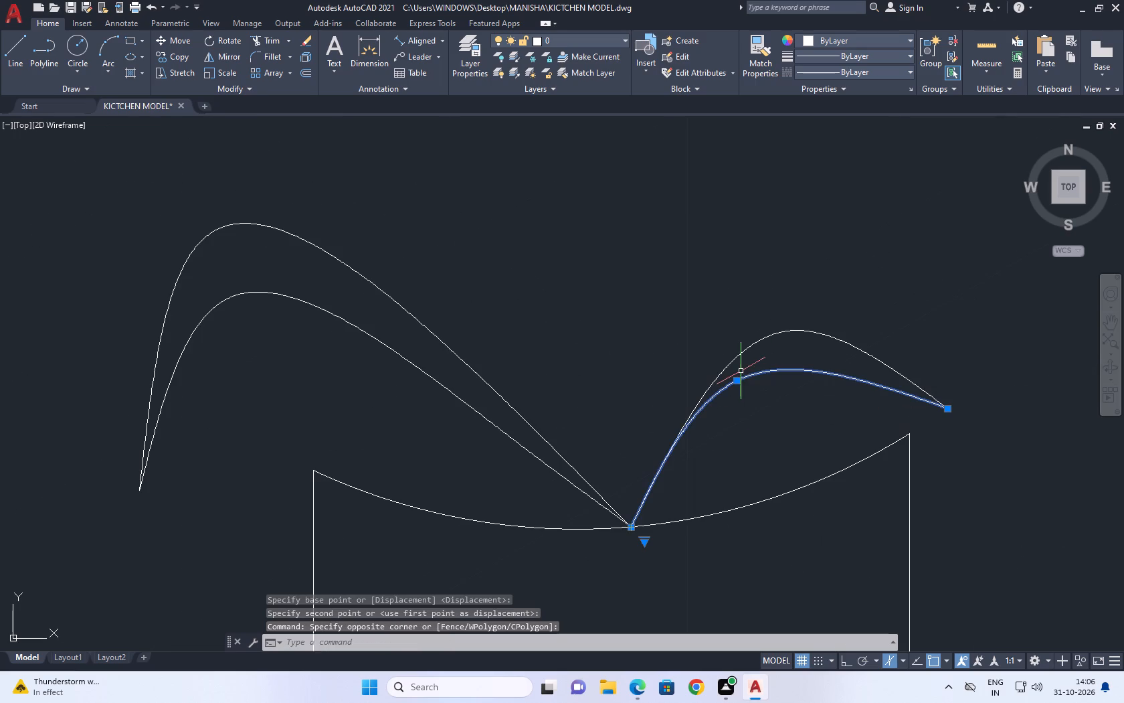
pyautogui.click(737, 381)
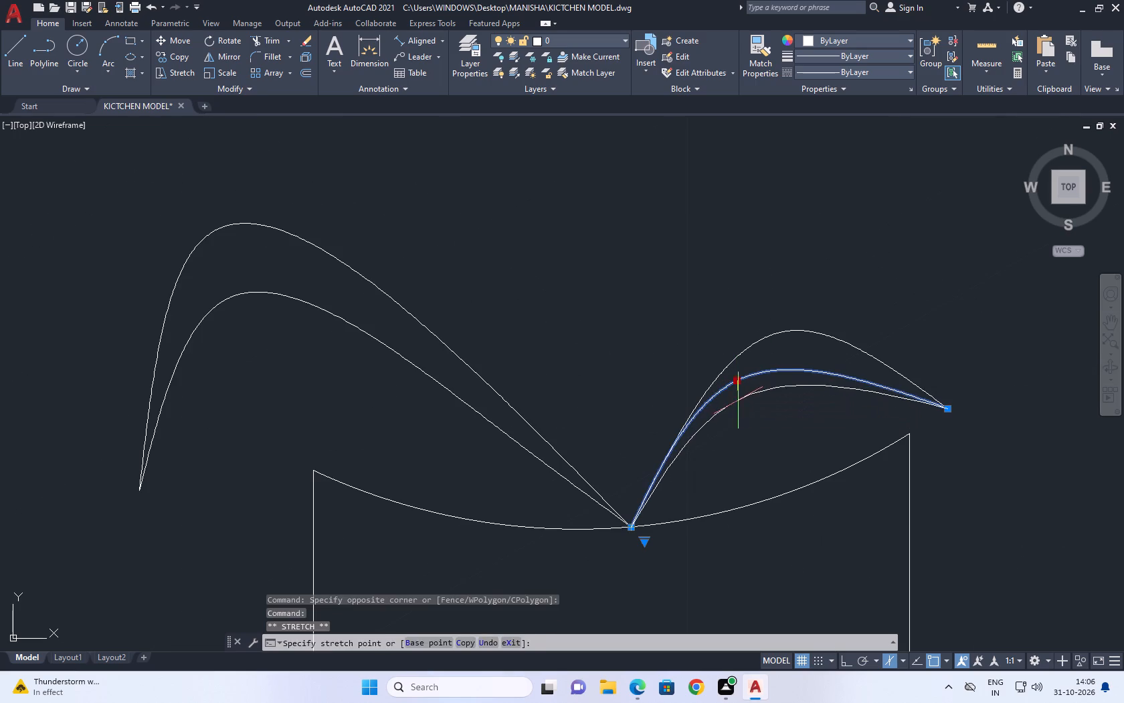
pyautogui.click(738, 400)
pyautogui.moveTo(727, 335); pyautogui.dragTo(730, 385, button='middle')
pyautogui.rightClick(698, 311)
pyautogui.click(739, 569)
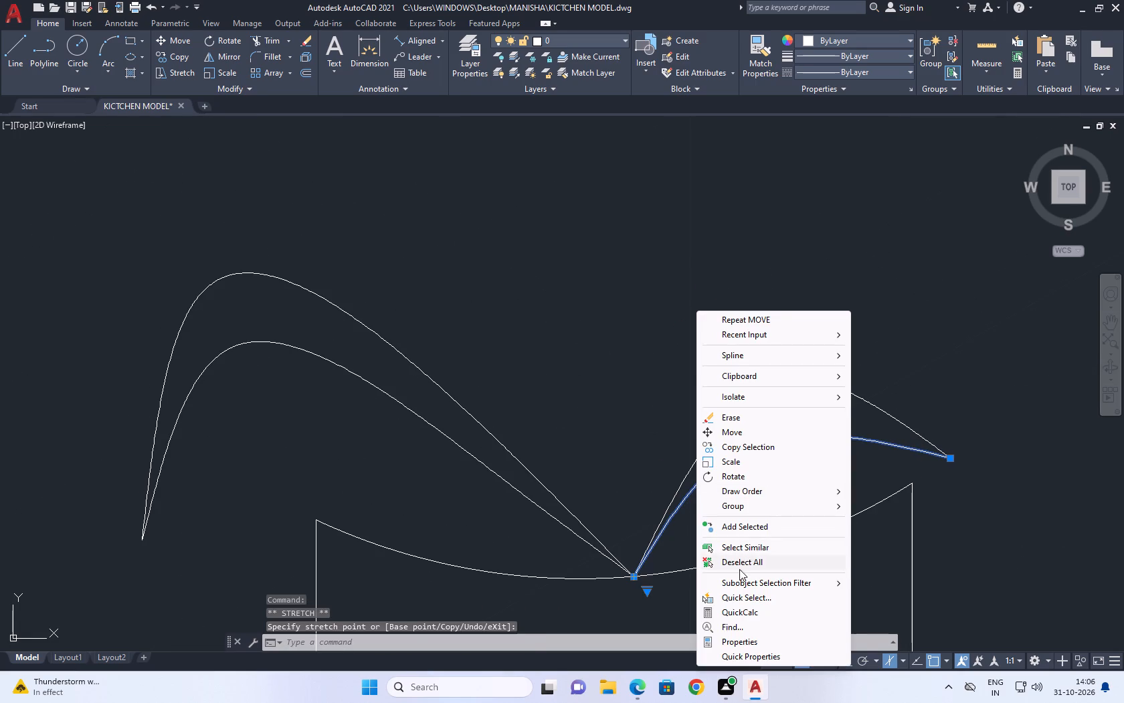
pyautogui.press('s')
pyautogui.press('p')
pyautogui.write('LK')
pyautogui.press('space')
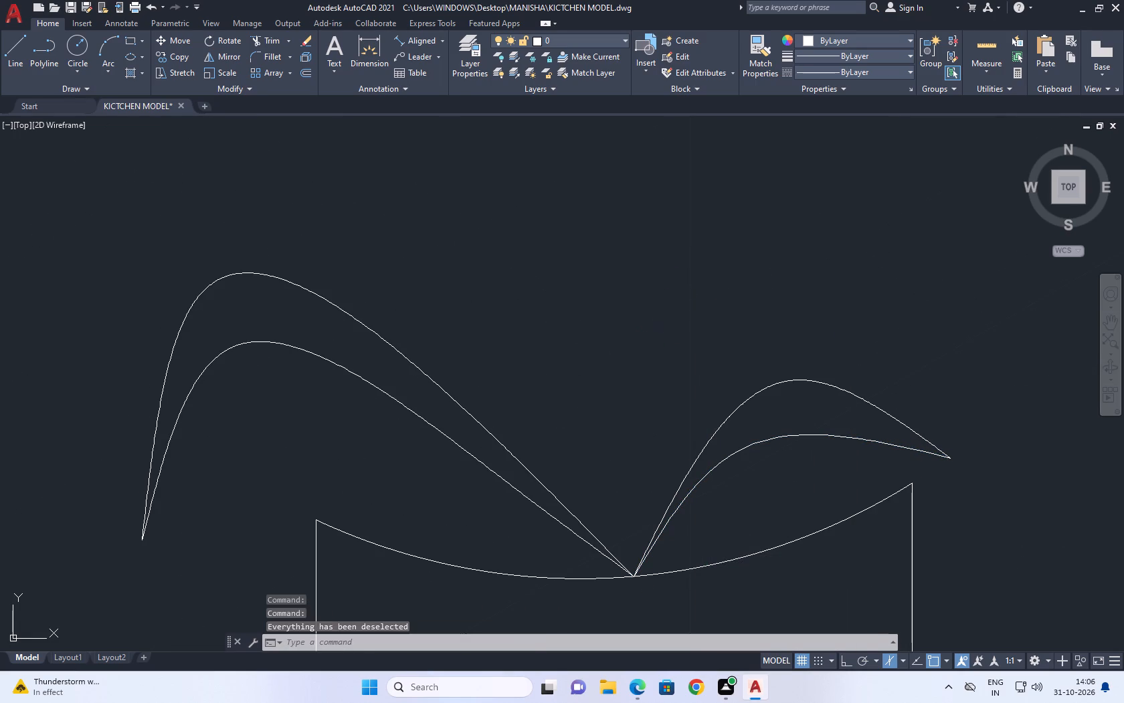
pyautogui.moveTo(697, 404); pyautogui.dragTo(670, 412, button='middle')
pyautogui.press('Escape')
# Draw a three-point spline rising steeply from the leaf base and curving over to the right as a tall centre leaf's upper edge.
pyautogui.write('SPL')
pyautogui.press('space')
pyautogui.moveTo(638, 439); pyautogui.dragTo(651, 464, button='middle')
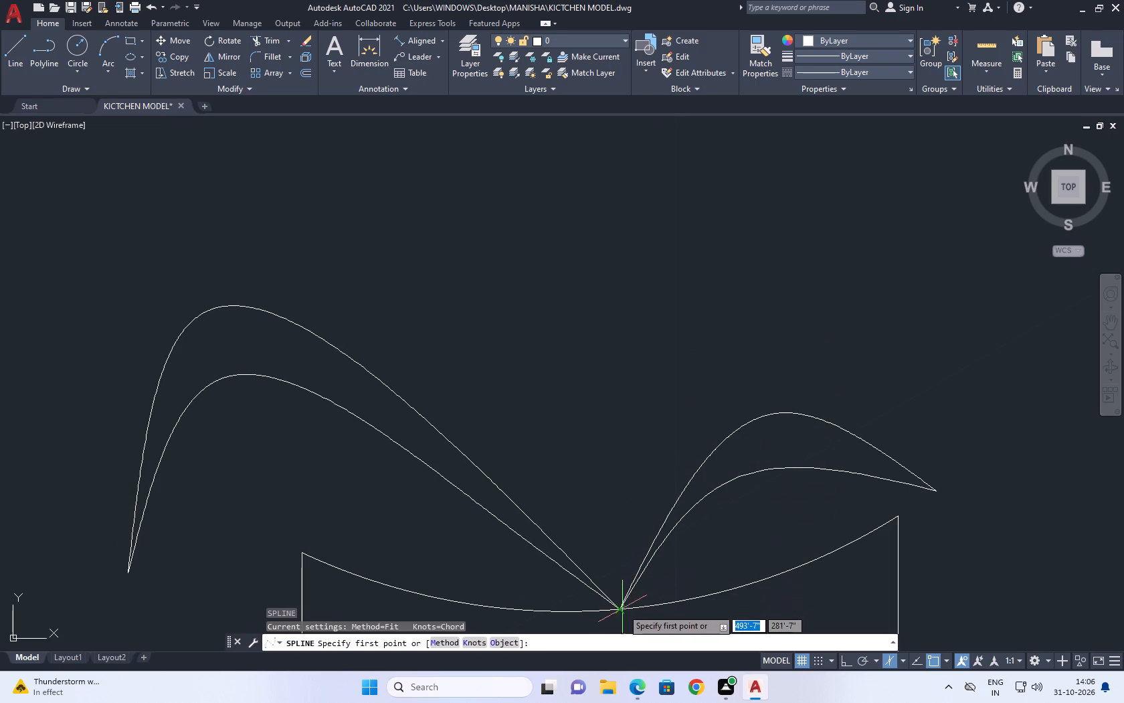
pyautogui.click(620, 609)
pyautogui.click(631, 283)
pyautogui.moveTo(757, 187); pyautogui.dragTo(741, 248, button='middle')
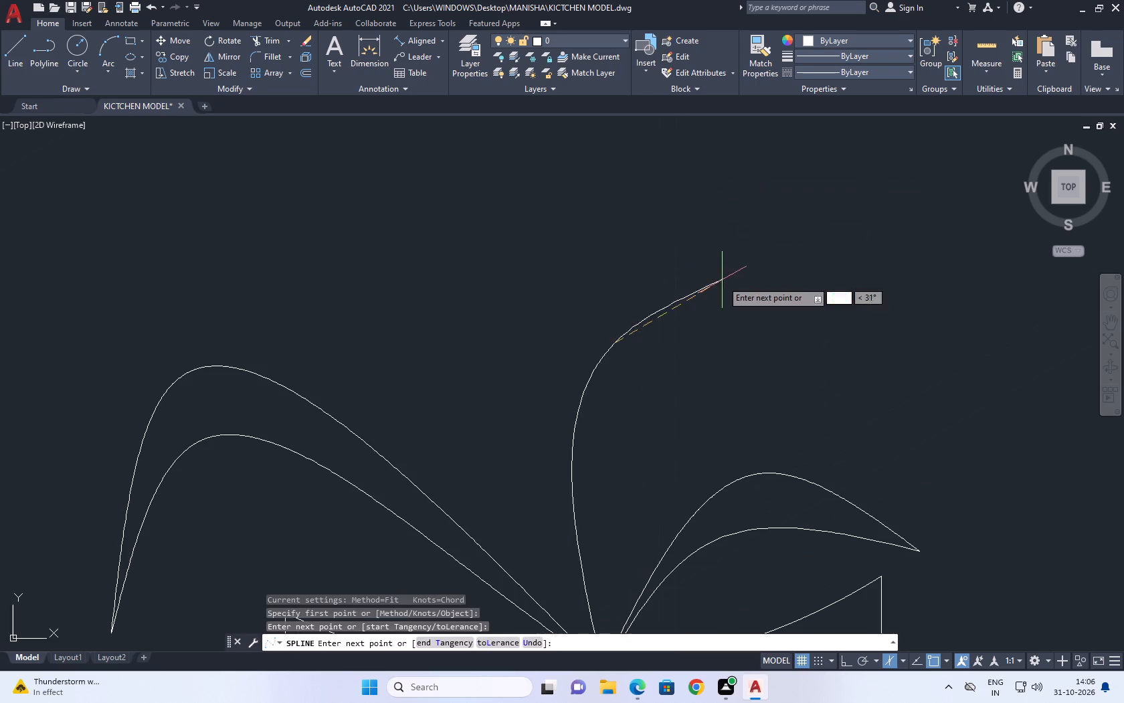
pyautogui.click(831, 260)
pyautogui.press('space')
# Close the tall centre leaf with a three-point spline from the shared base, inside the first curve, to the leaf tip.
pyautogui.moveTo(818, 314); pyautogui.dragTo(758, 212, button='middle')
pyautogui.press('space')
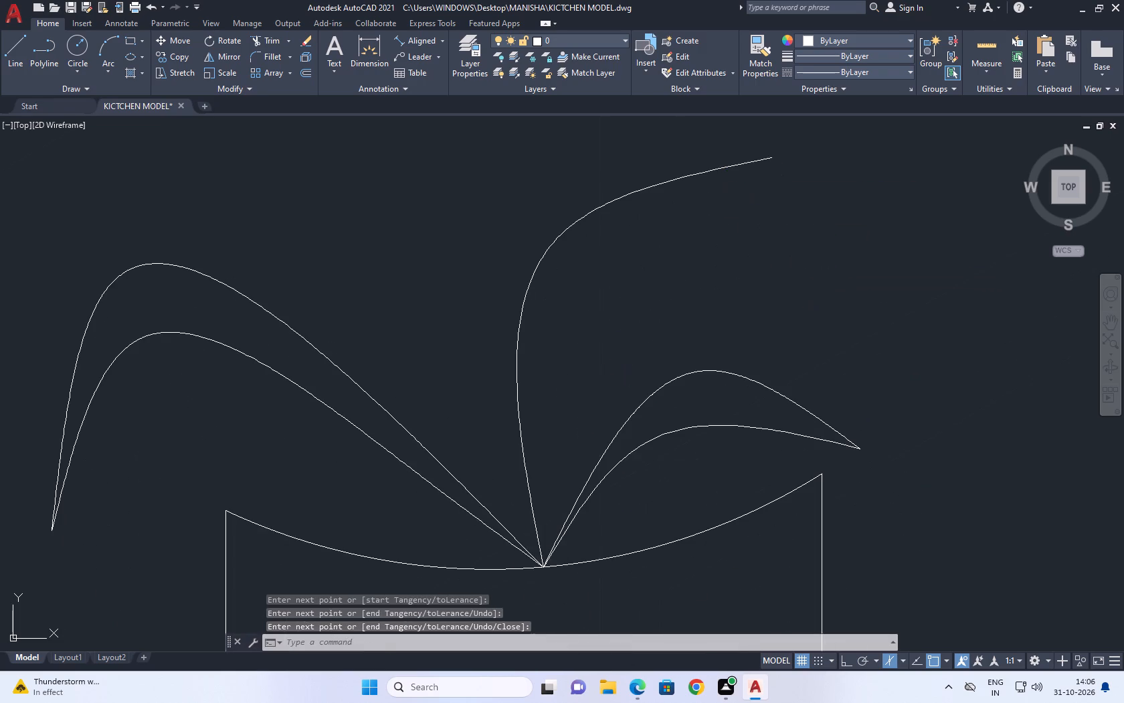
pyautogui.click(544, 568)
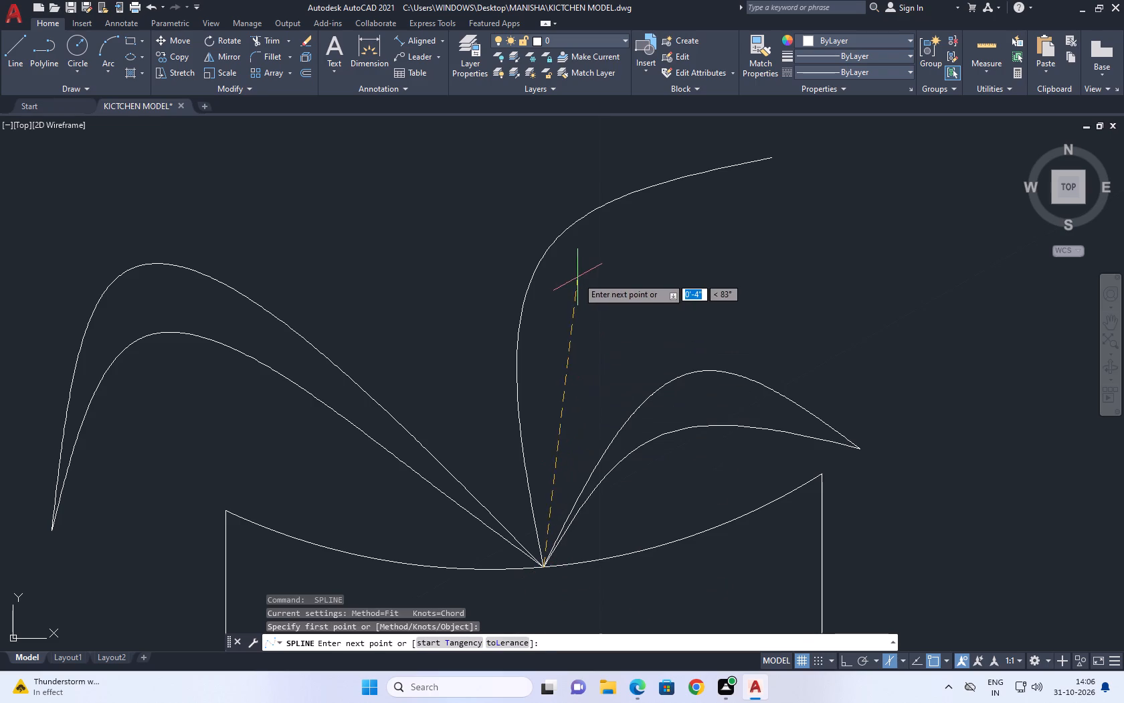
pyautogui.click(577, 277)
pyautogui.click(768, 161)
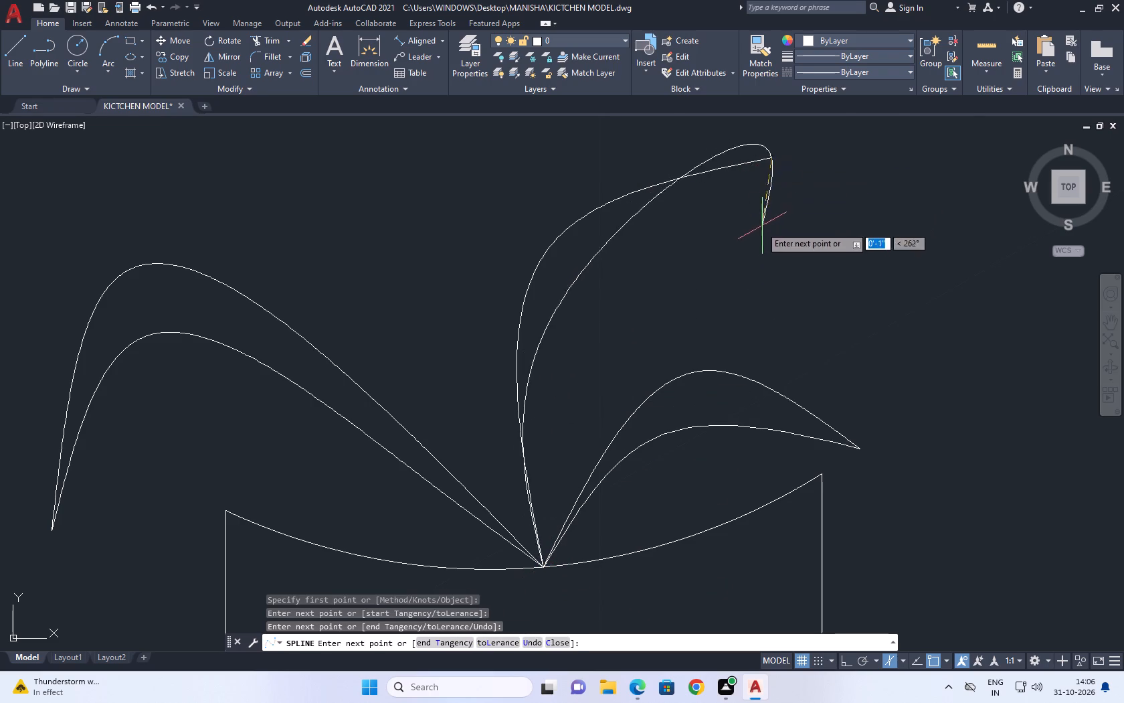
pyautogui.press('space')
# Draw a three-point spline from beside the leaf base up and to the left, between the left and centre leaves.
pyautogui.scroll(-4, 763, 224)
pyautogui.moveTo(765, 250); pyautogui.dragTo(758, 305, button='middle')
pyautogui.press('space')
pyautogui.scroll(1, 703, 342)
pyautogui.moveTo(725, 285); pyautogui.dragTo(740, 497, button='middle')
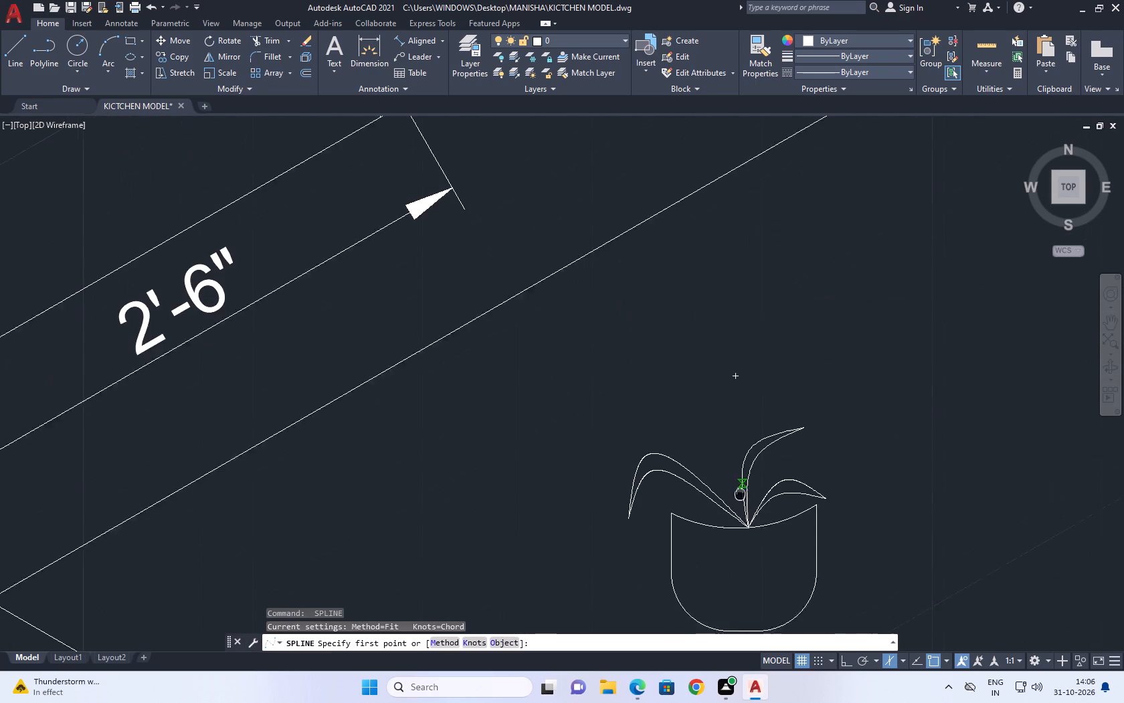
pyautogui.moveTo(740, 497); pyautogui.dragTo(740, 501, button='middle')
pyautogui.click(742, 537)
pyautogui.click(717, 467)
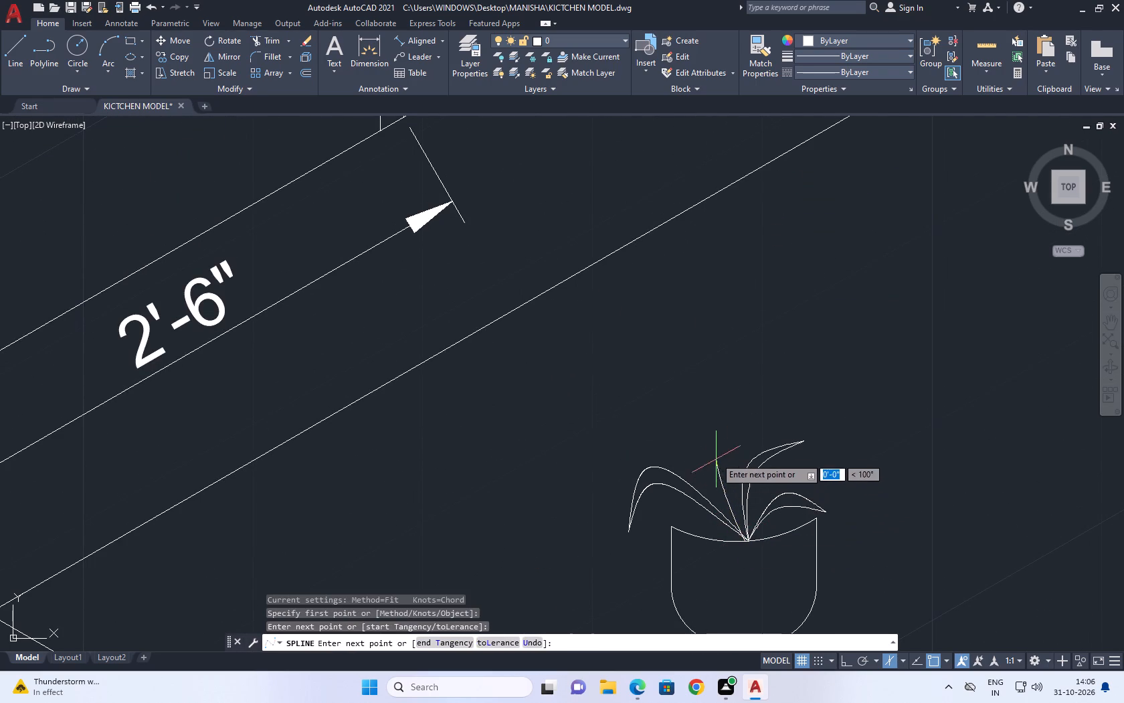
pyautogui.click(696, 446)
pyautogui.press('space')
# Draw a short two-point spline from the tip of the new upper-left curve, sloping down to the right.
pyautogui.scroll(1, 708, 453)
pyautogui.press('space')
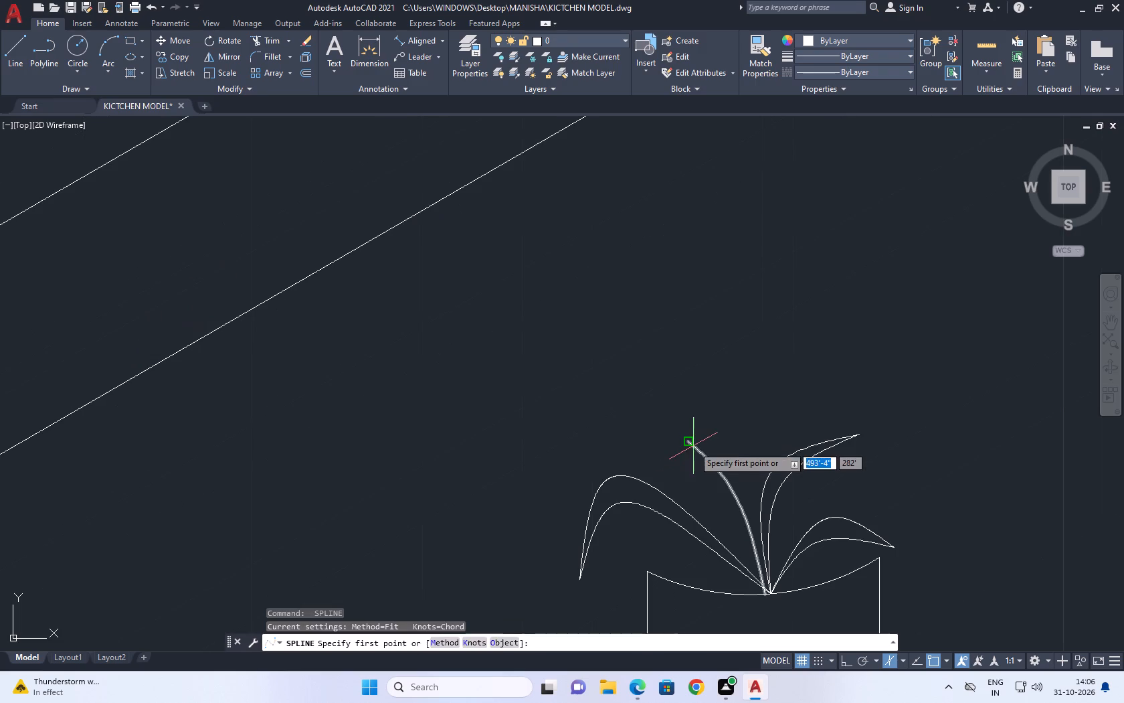
pyautogui.click(691, 443)
pyautogui.scroll(2, 732, 455)
pyautogui.click(719, 468)
pyautogui.moveTo(747, 543); pyautogui.dragTo(734, 350, button='middle')
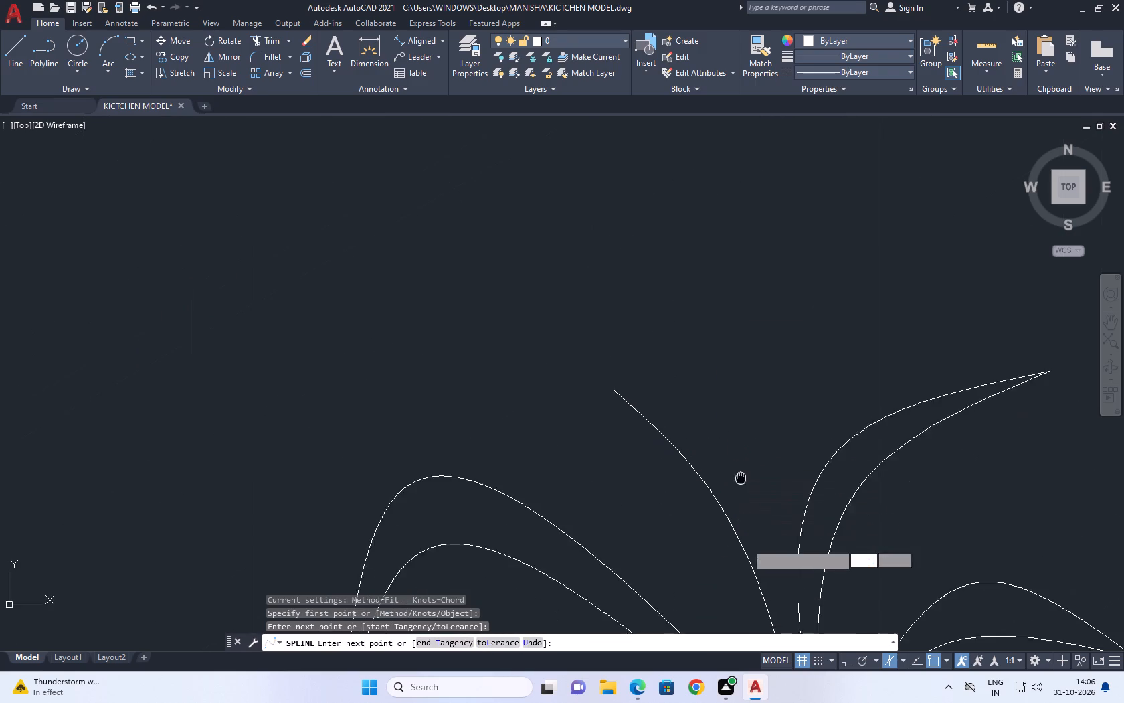
pyautogui.scroll(-2, 731, 323)
pyautogui.scroll(4, 754, 418)
pyautogui.press('space')
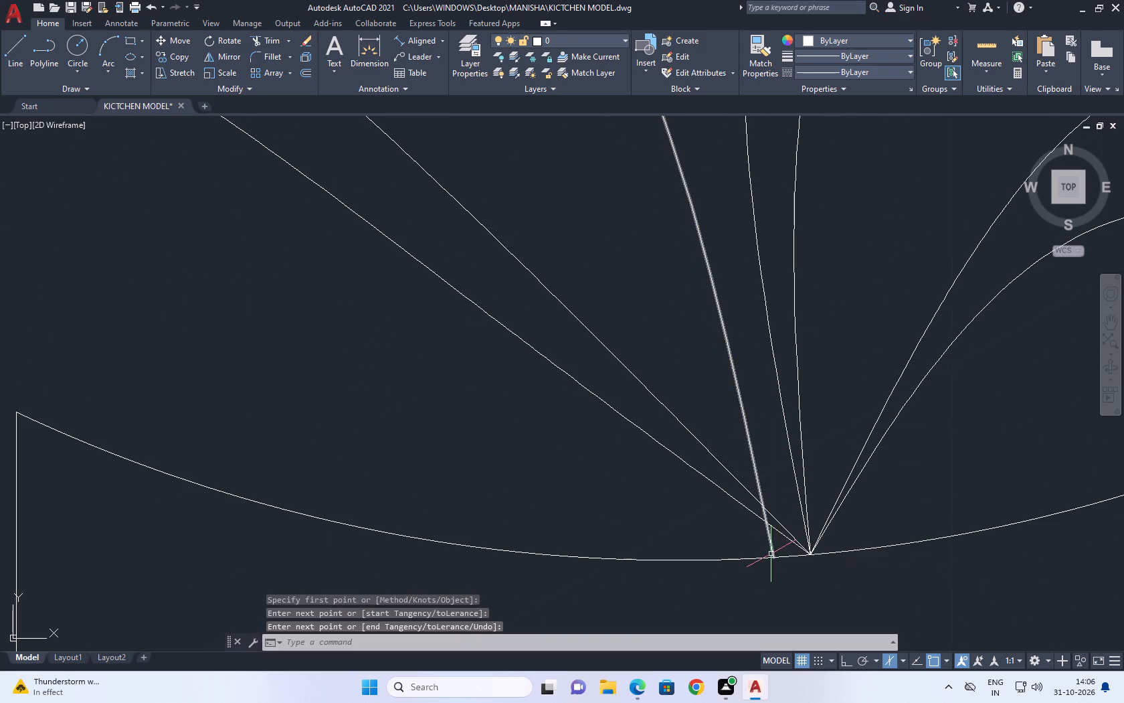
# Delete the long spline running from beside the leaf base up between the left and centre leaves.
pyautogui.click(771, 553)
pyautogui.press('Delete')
# Draw a three-point spline from the shared leaf base arching left to a tip just above the pot's upper-left corner.
pyautogui.scroll(-1, 726, 512)
pyautogui.moveTo(701, 445); pyautogui.dragTo(744, 511, button='middle')
pyautogui.scroll(-1, 765, 502)
pyautogui.press('s')
pyautogui.press('p')
pyautogui.press('l')
pyautogui.press('space')
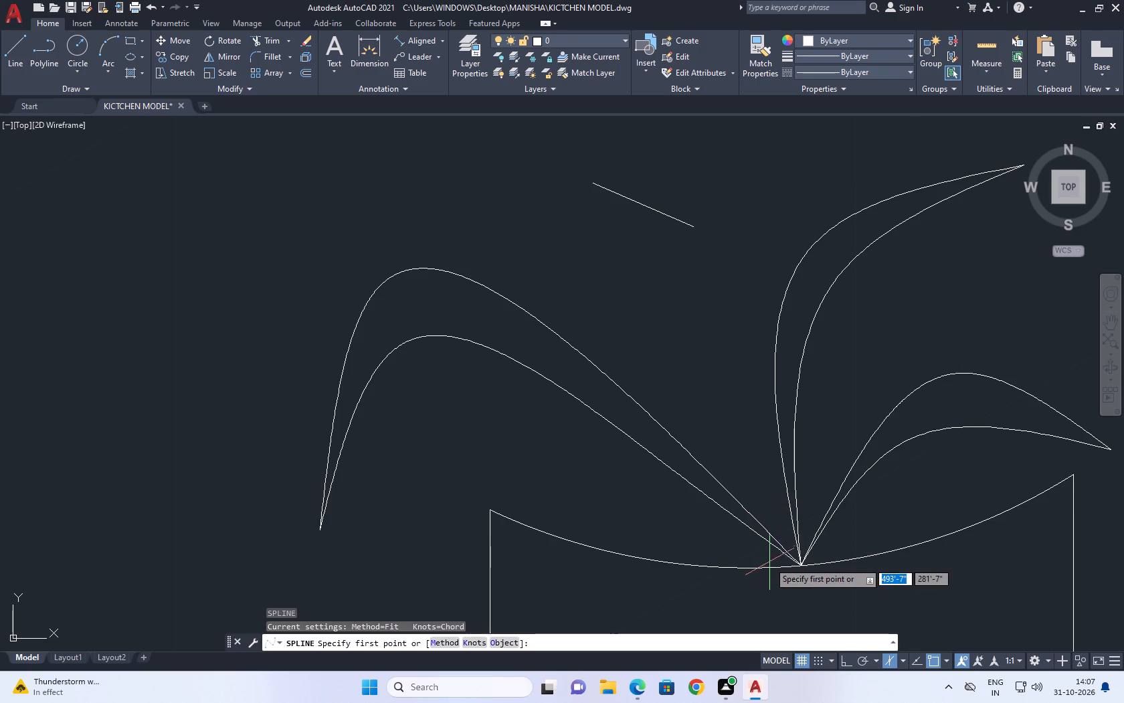
pyautogui.moveTo(766, 568); pyautogui.dragTo(804, 481, button='middle')
pyautogui.scroll(2, 808, 490)
pyautogui.click(884, 463)
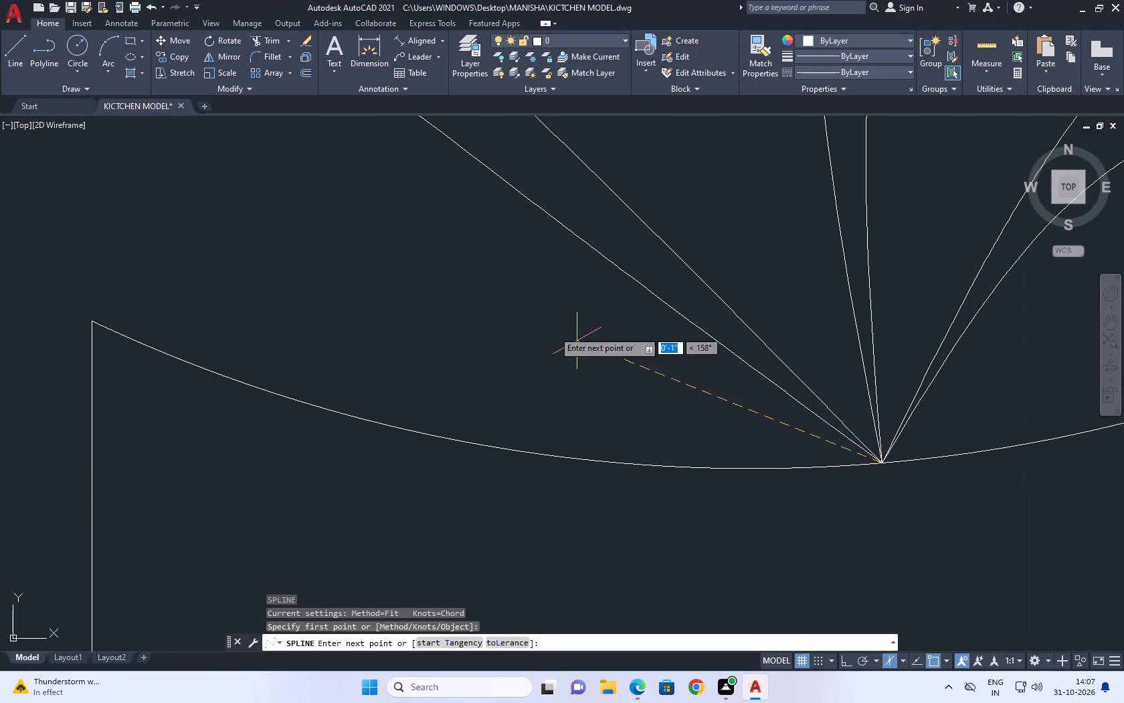
pyautogui.moveTo(517, 312); pyautogui.dragTo(685, 391, button='middle')
pyautogui.scroll(-2, 701, 396)
pyautogui.click(583, 302)
pyautogui.click(494, 335)
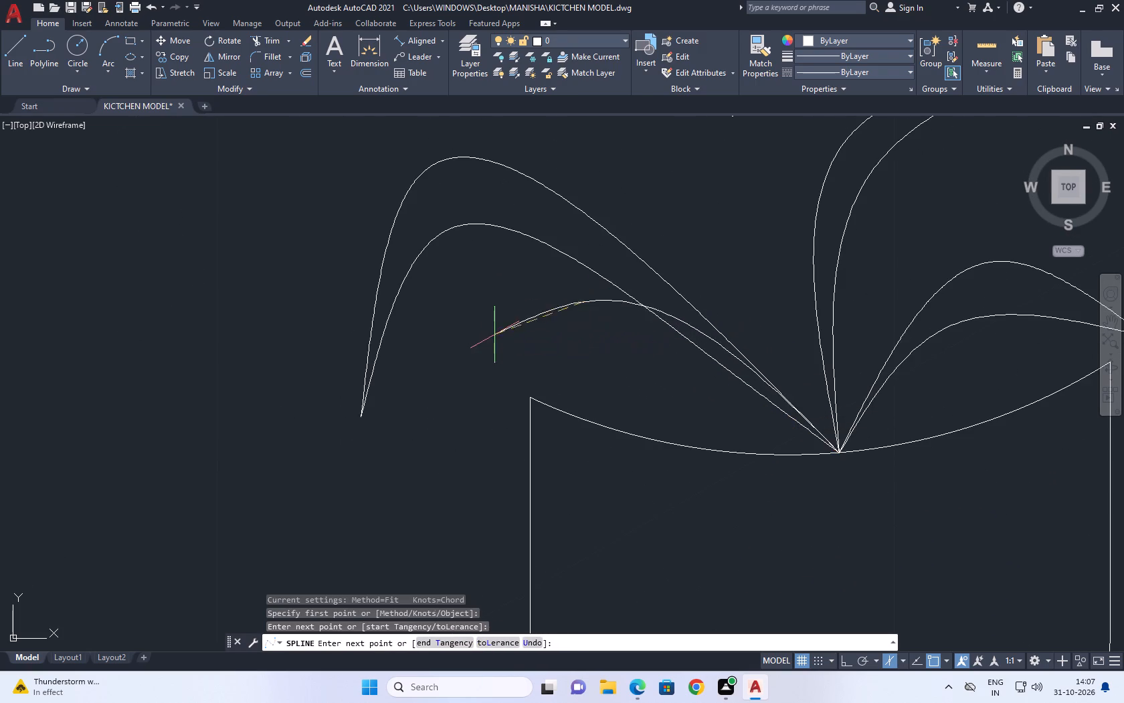
pyautogui.press('space')
# Close the small left leaf with a three-point spline from its tip, slightly below the first curve, to the shared base.
pyautogui.press('space')
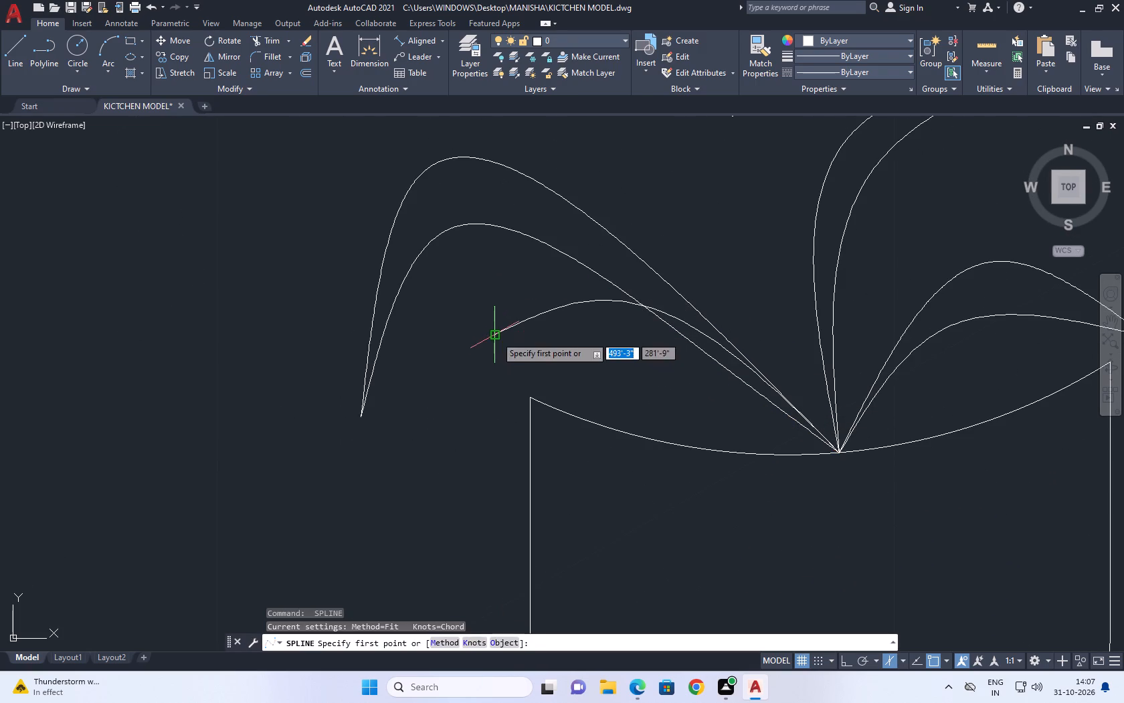
pyautogui.click(495, 335)
pyautogui.click(626, 314)
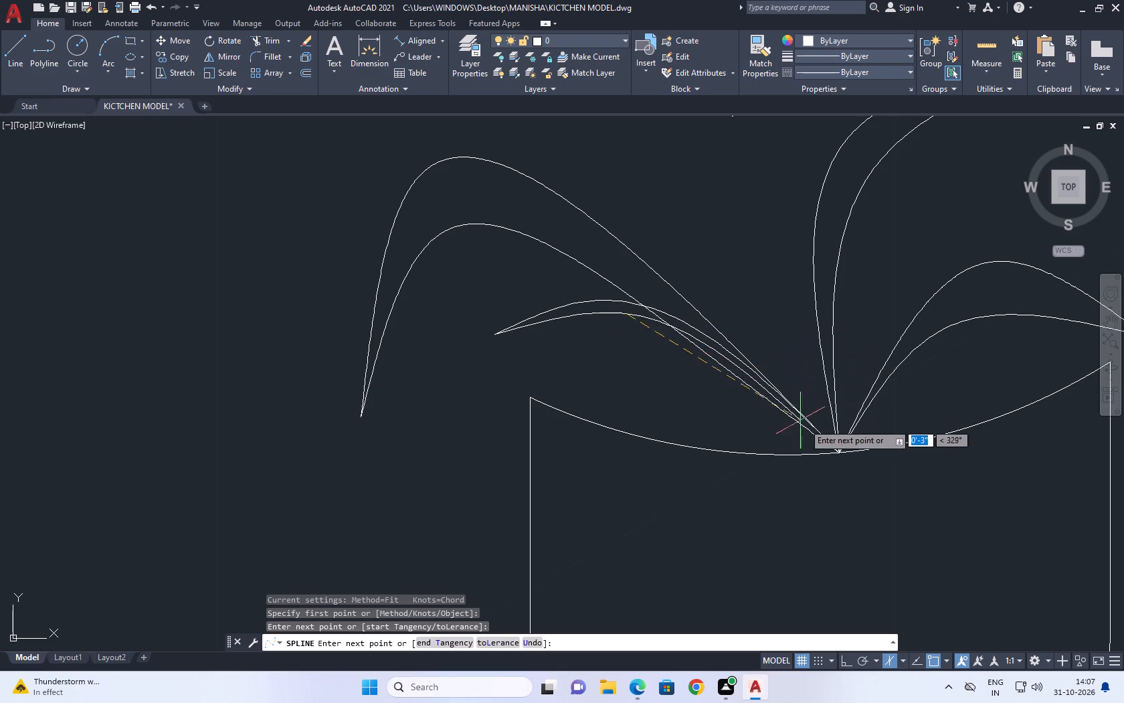
pyautogui.click(839, 453)
pyautogui.press('space')
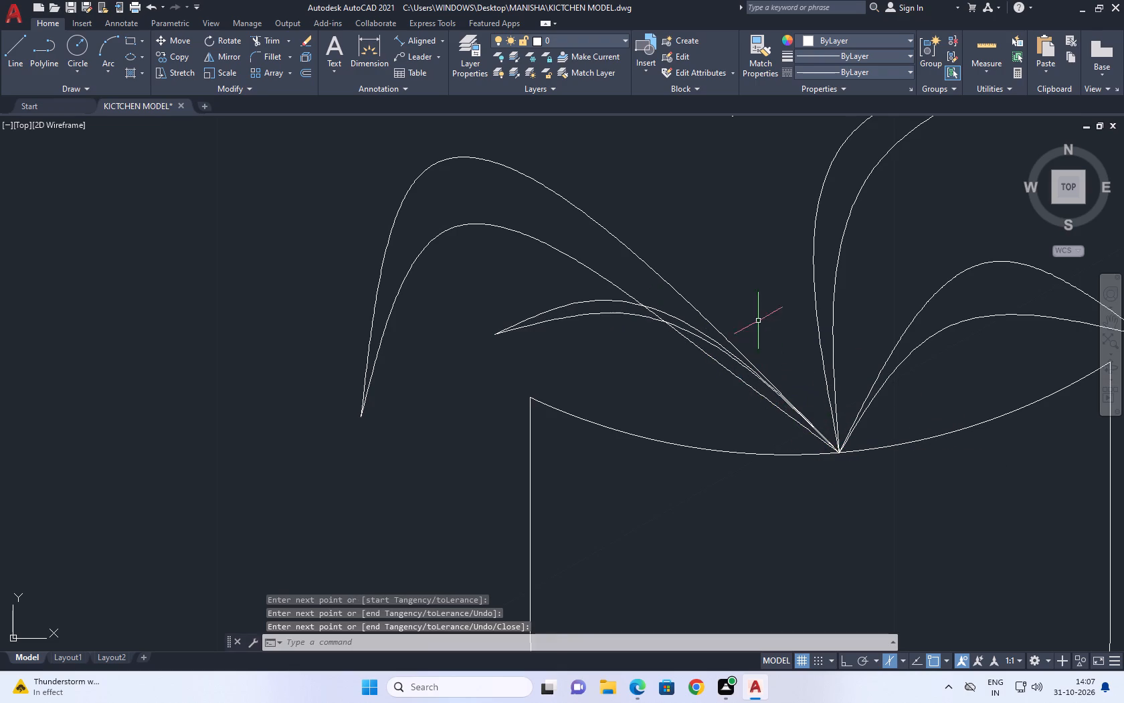
# Delete the short stray two-point spline floating above the leaves.
pyautogui.moveTo(759, 317); pyautogui.dragTo(745, 404, button='middle')
pyautogui.scroll(-2, 711, 427)
pyautogui.moveTo(721, 347); pyautogui.dragTo(717, 339)
pyautogui.click(680, 270)
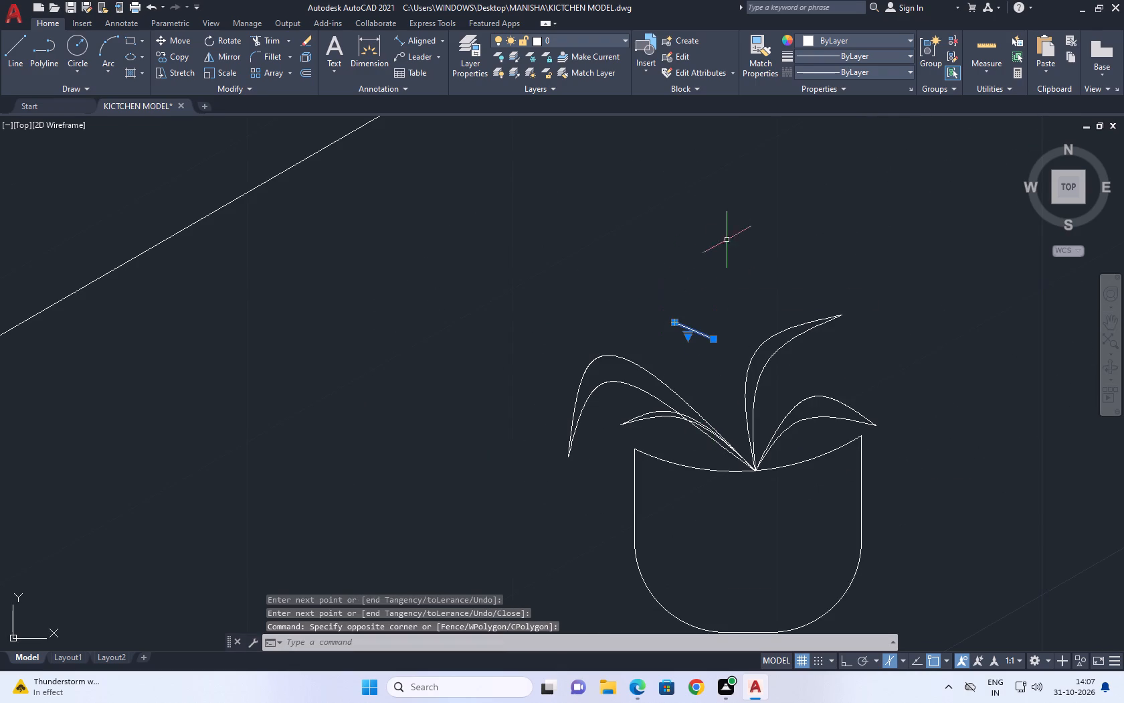
pyautogui.rightClick(724, 234)
pyautogui.click(760, 340)
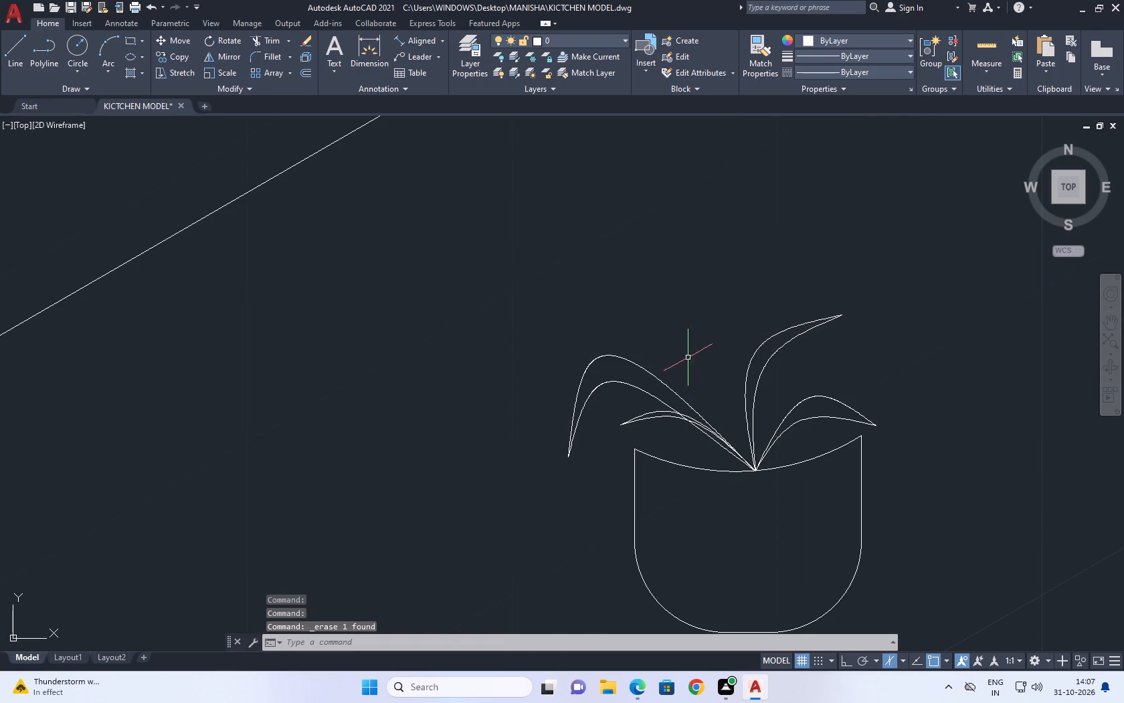
# Draw a three-point spline from the shared leaf base bowing left and rising to a tall tip above the other leaves.
pyautogui.press('s')
pyautogui.press('p')
pyautogui.press('l')
pyautogui.press('space')
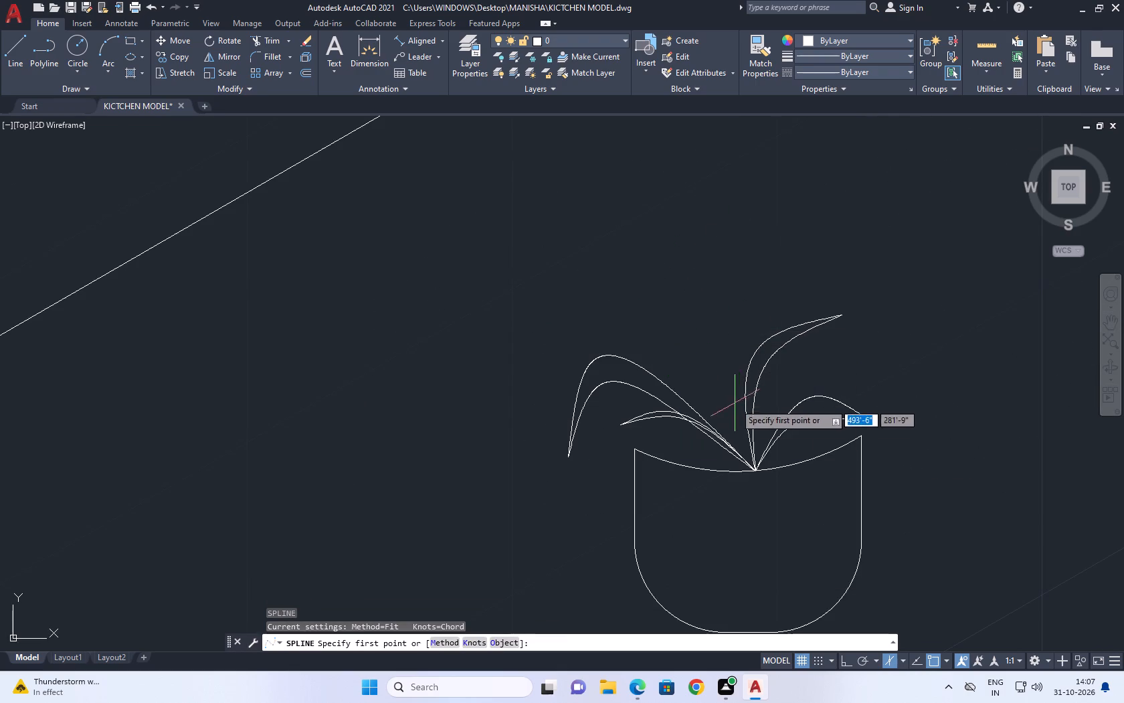
pyautogui.scroll(2, 745, 459)
pyautogui.click(765, 486)
pyautogui.moveTo(654, 201); pyautogui.dragTo(658, 335, button='middle')
pyautogui.scroll(-2, 655, 386)
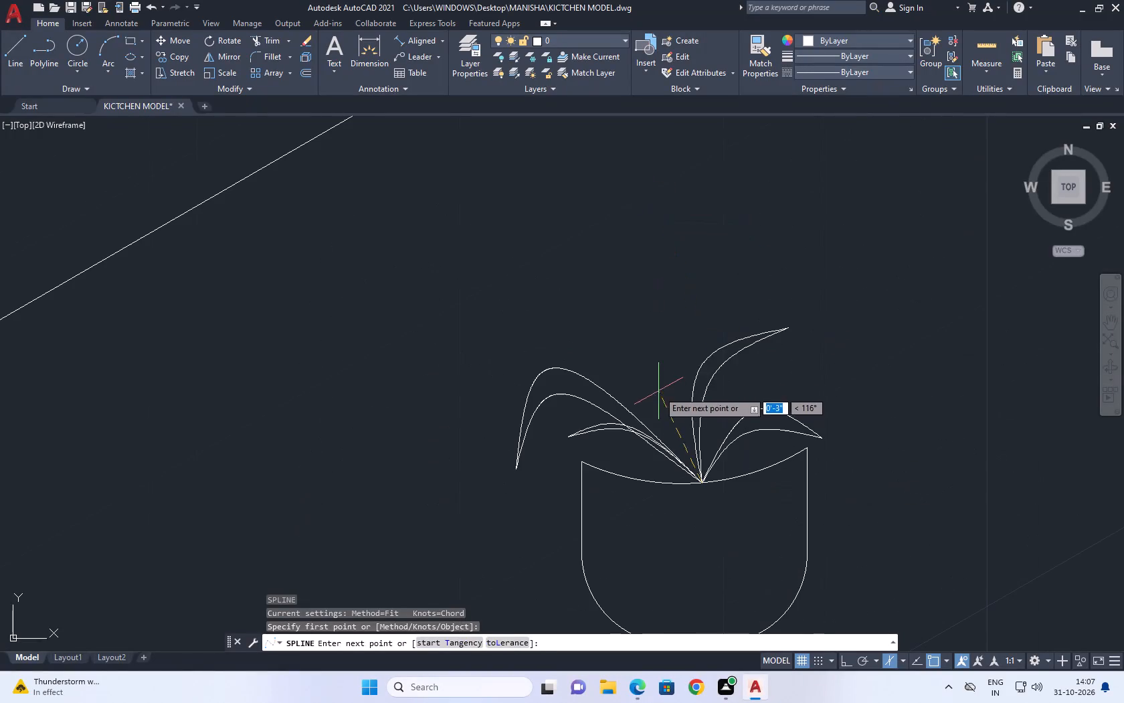
pyautogui.click(633, 327)
pyautogui.click(666, 234)
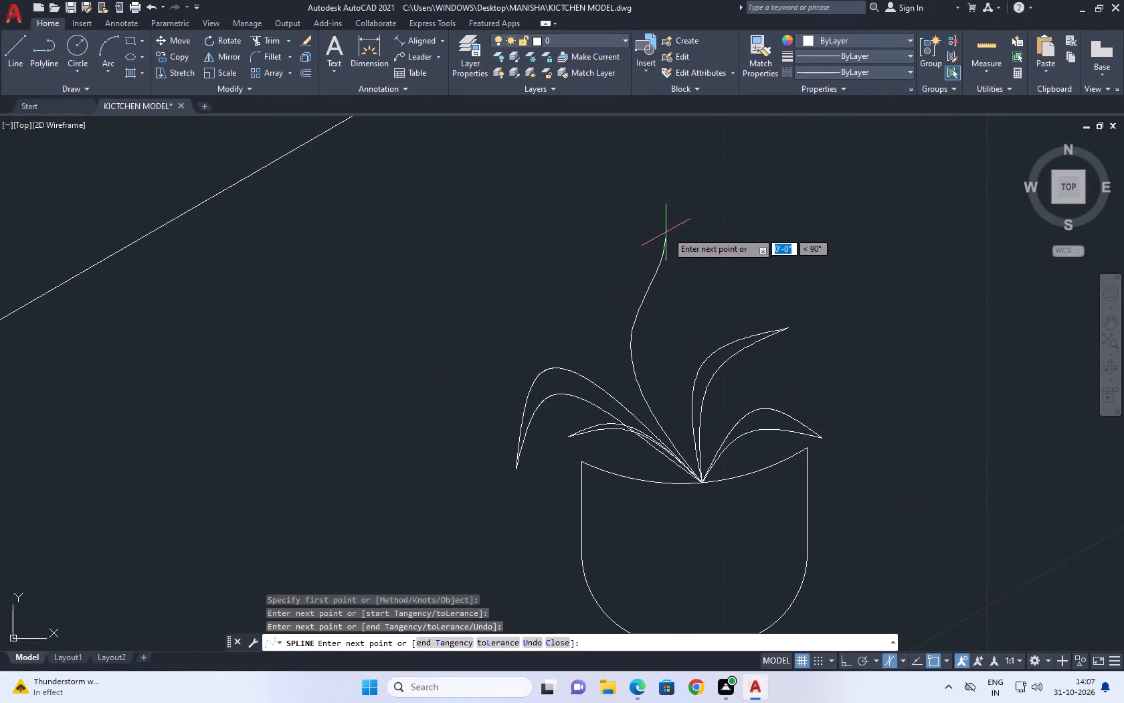
pyautogui.press('space')
# Close the tall upright leaf with a three-point spline from its tip, slightly inside the first curve, to the shared base.
pyautogui.press('space')
pyautogui.click(669, 230)
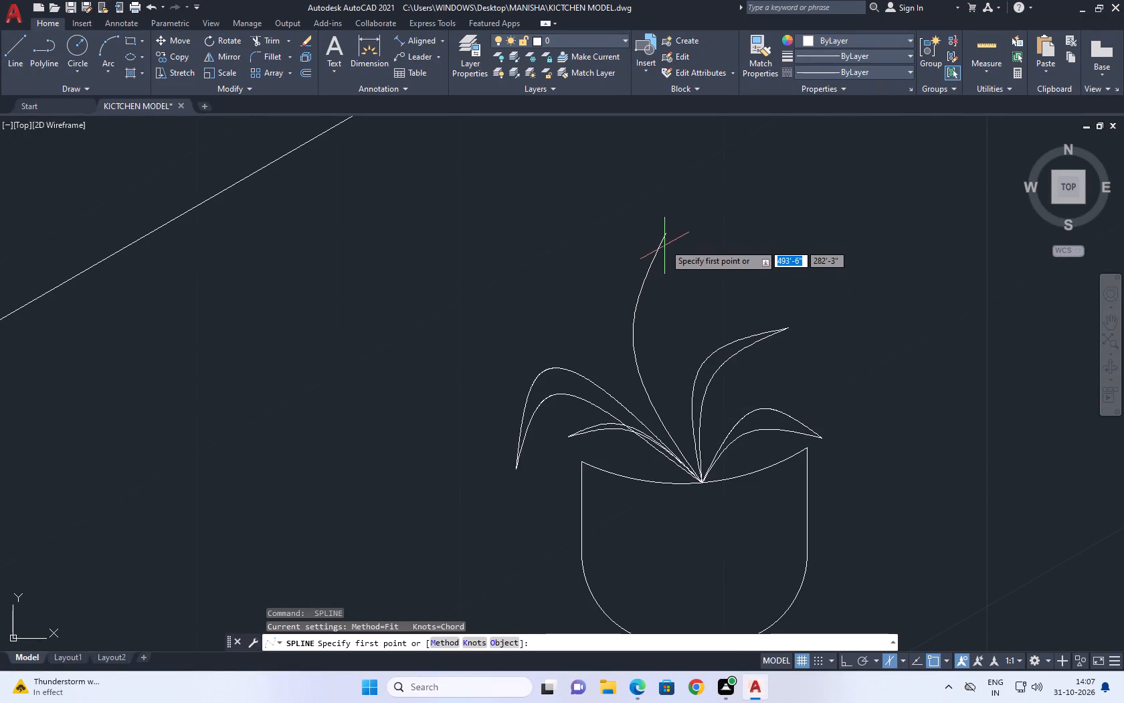
pyautogui.scroll(1, 664, 244)
pyautogui.click(665, 228)
pyautogui.click(640, 348)
pyautogui.moveTo(634, 502); pyautogui.dragTo(634, 267, button='middle')
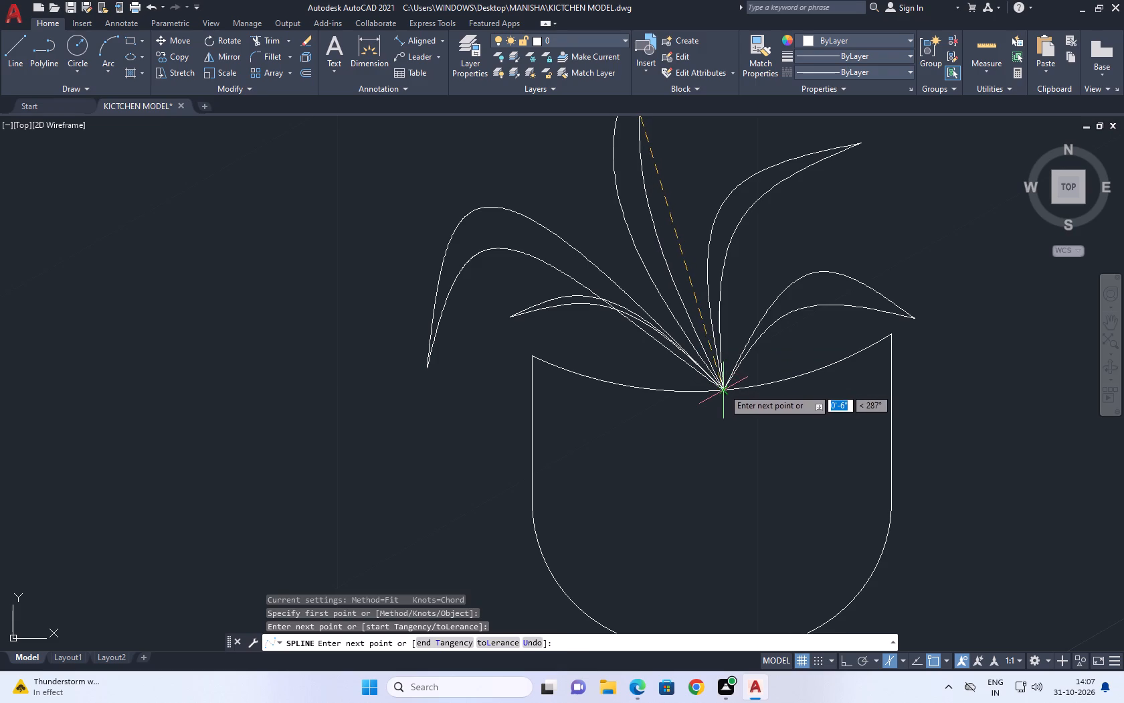
pyautogui.click(723, 388)
pyautogui.press('space')
# Draw a three-point spline from the shared base up beside the tall leaf, sweeping right to a higher tip.
pyautogui.moveTo(728, 197); pyautogui.dragTo(728, 378, button='middle')
pyautogui.press('space')
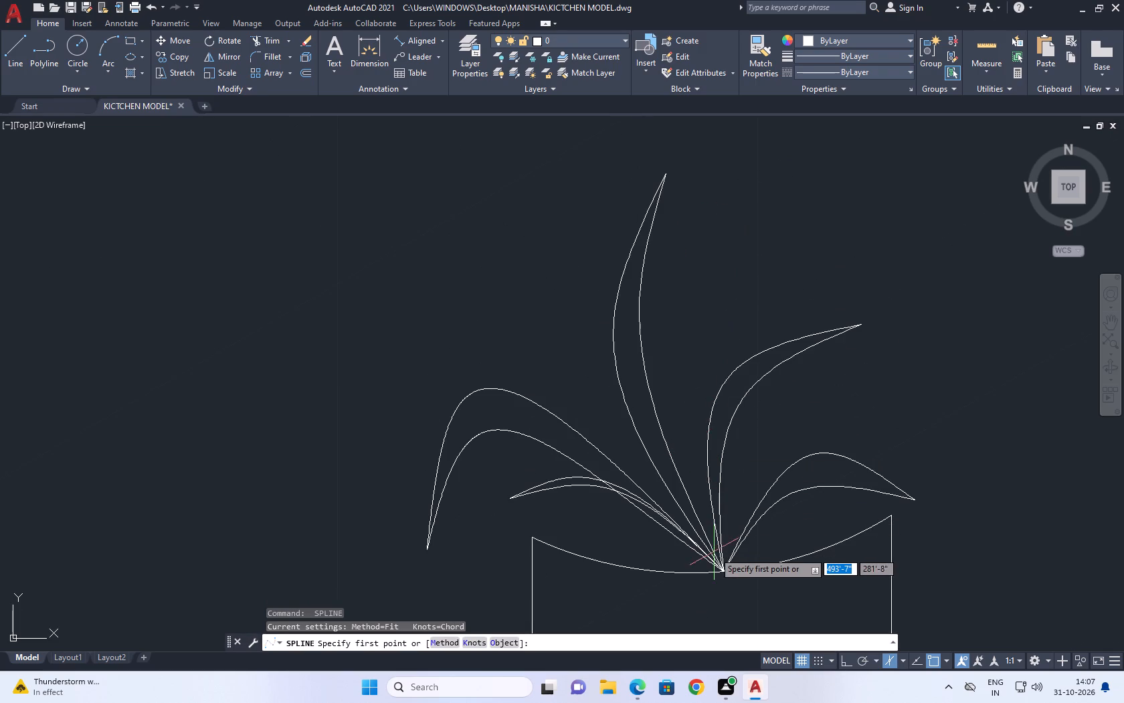
pyautogui.click(722, 564)
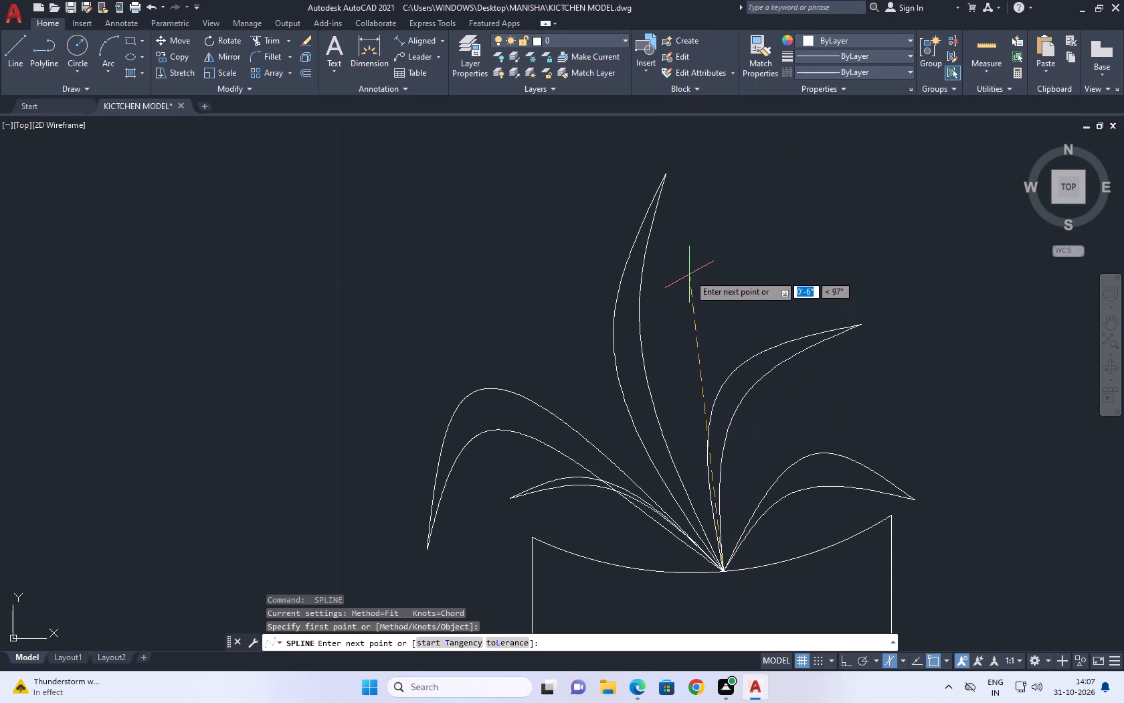
pyautogui.click(658, 319)
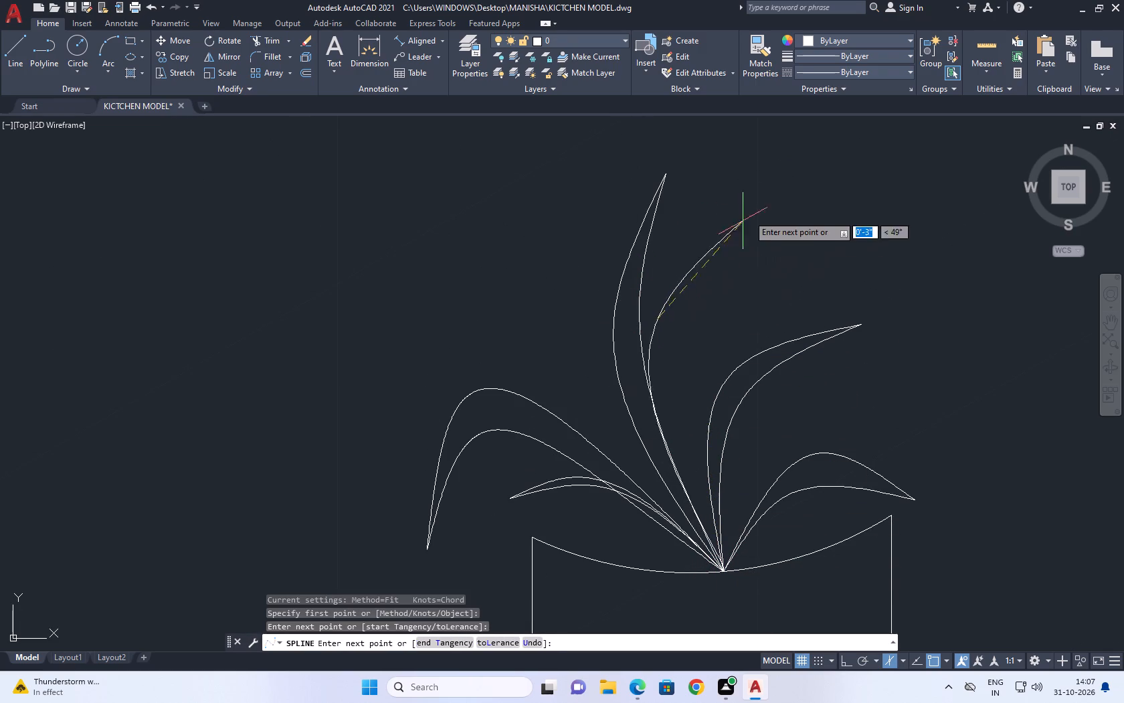
pyautogui.moveTo(776, 171); pyautogui.dragTo(688, 272, button='middle')
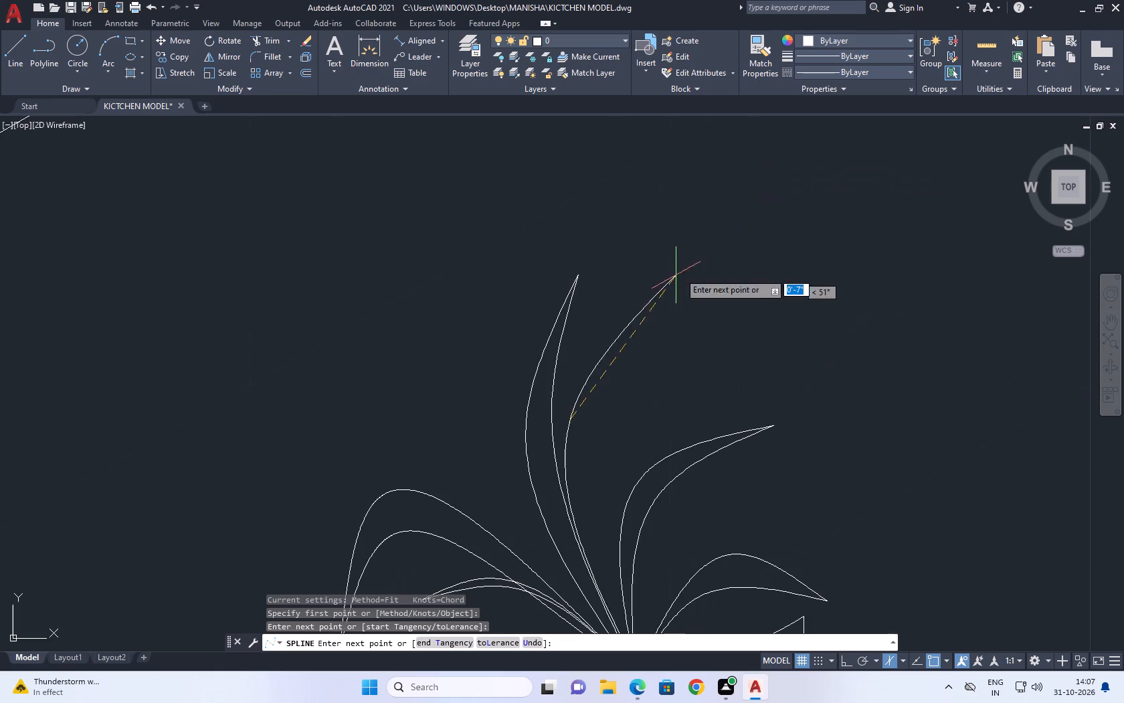
pyautogui.click(771, 207)
pyautogui.press('space')
# Close the tallest right-sweeping leaf with a three-point spline from the shared base, inside the first curve, to its tip.
pyautogui.moveTo(658, 400); pyautogui.dragTo(654, 376, button='middle')
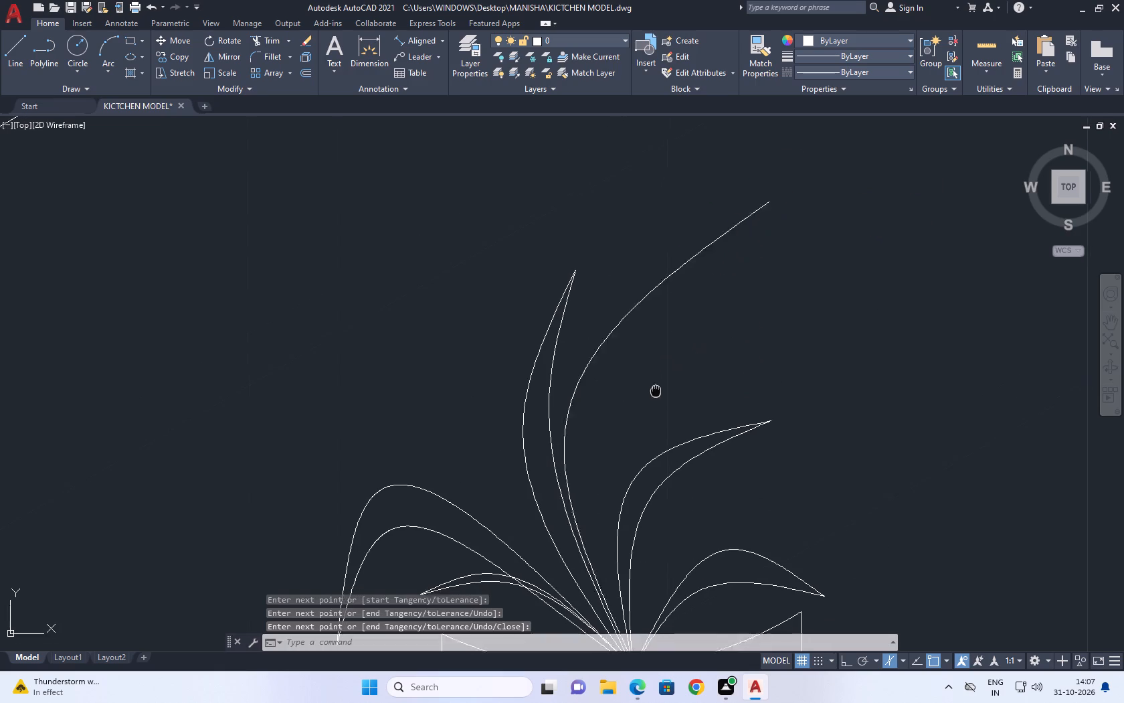
pyautogui.moveTo(654, 376); pyautogui.dragTo(670, 206, button='middle')
pyautogui.press('space')
pyautogui.click(648, 478)
pyautogui.moveTo(616, 245); pyautogui.dragTo(638, 370, button='middle')
pyautogui.click(625, 374)
pyautogui.moveTo(718, 224); pyautogui.dragTo(666, 398, button='middle')
pyautogui.scroll(1, 686, 340)
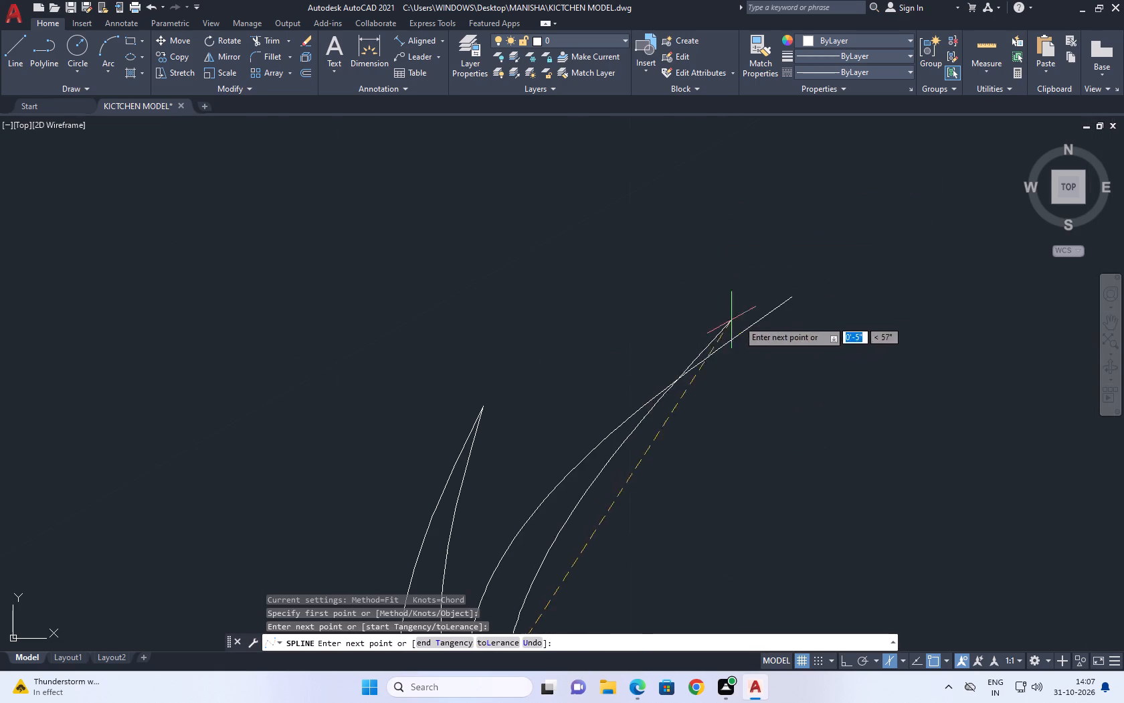
pyautogui.click(790, 301)
pyautogui.press('space')
# Draw a three-point spline from just above the shared base, arching over the left leaves to a far-left tip.
pyautogui.scroll(-4, 776, 292)
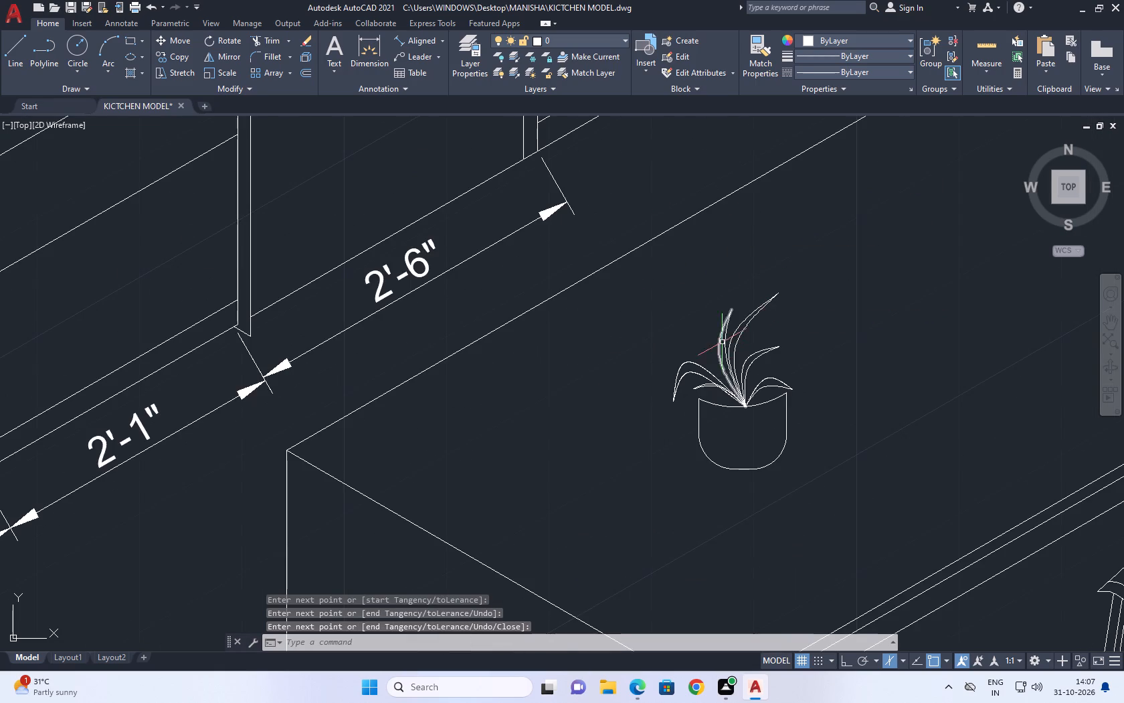
pyautogui.moveTo(764, 305); pyautogui.dragTo(757, 337, button='middle')
pyautogui.scroll(1, 714, 435)
pyautogui.press('space')
pyautogui.scroll(2, 727, 408)
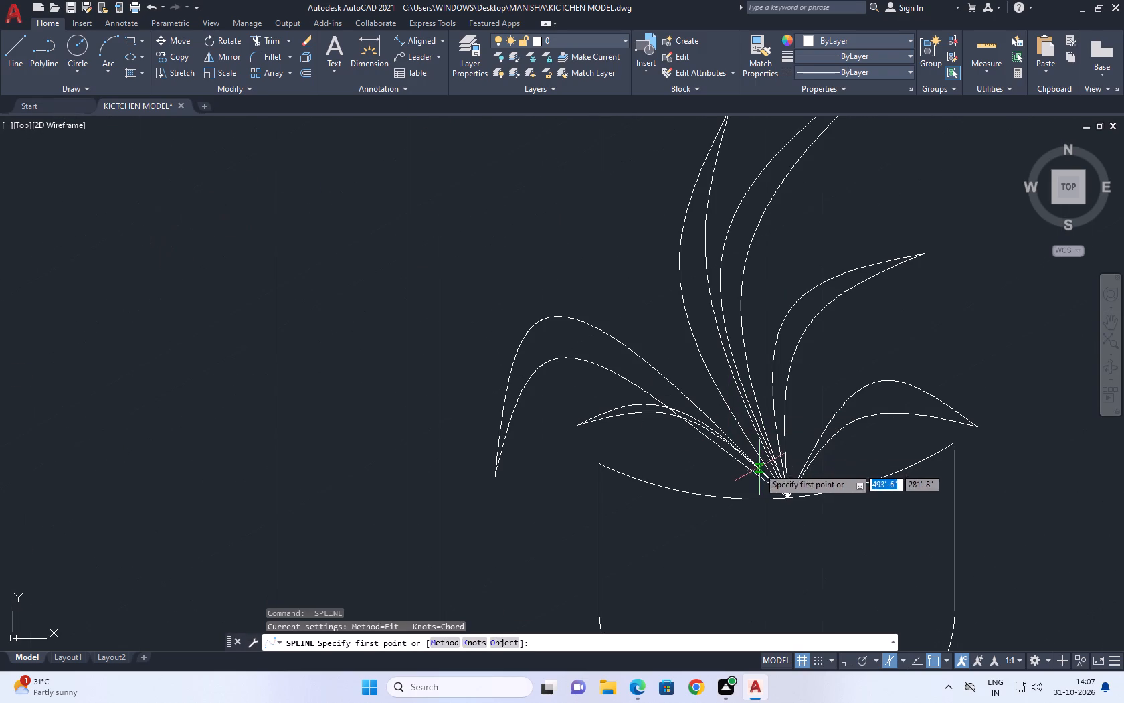
pyautogui.moveTo(753, 455); pyautogui.dragTo(750, 438)
pyautogui.moveTo(636, 258); pyautogui.dragTo(733, 431, button='middle')
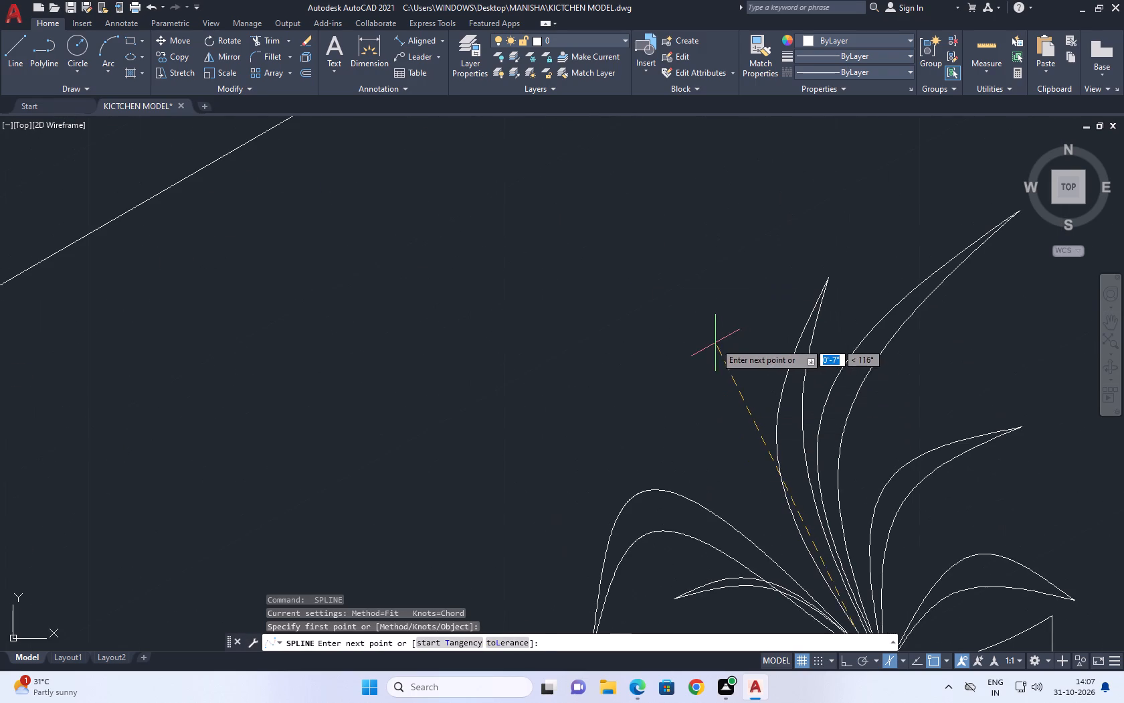
pyautogui.click(715, 343)
pyautogui.click(528, 500)
pyautogui.press('space')
# Close the large left-arching leaf with a three-point spline from its tip, below the first curve, to its starting point.
pyautogui.press('space')
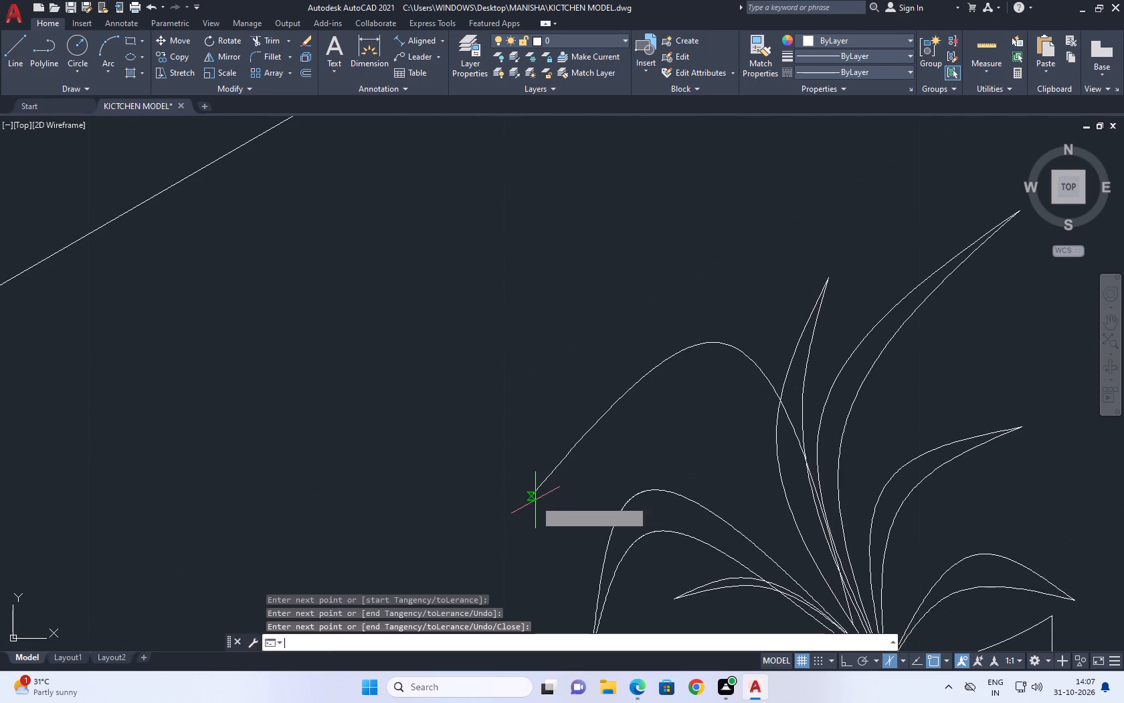
pyautogui.click(529, 501)
pyautogui.moveTo(696, 390); pyautogui.dragTo(696, 381)
pyautogui.moveTo(745, 475); pyautogui.dragTo(711, 327, button='middle')
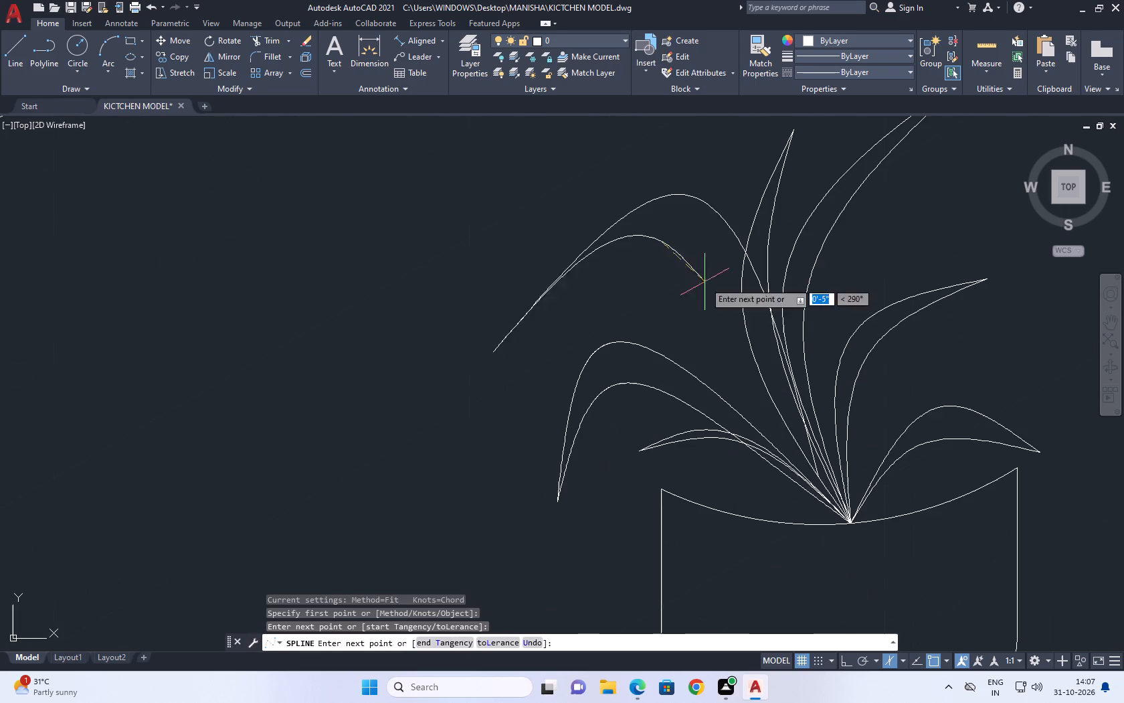
pyautogui.click(820, 477)
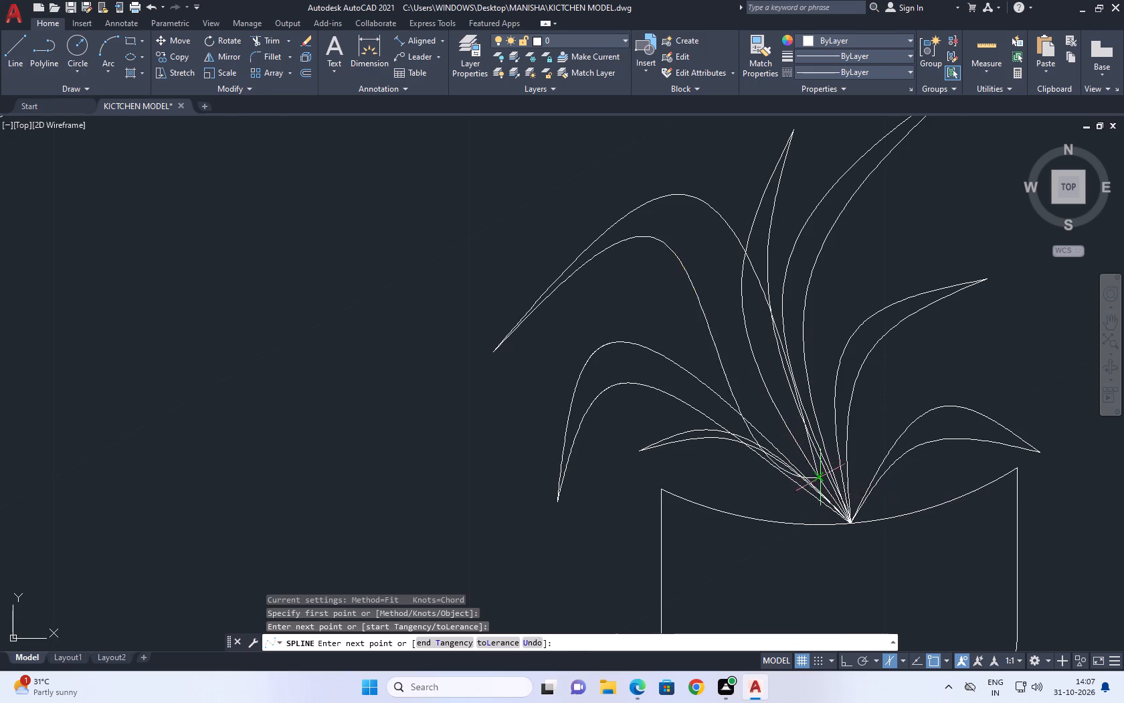
pyautogui.press('space')
# Draw a short three-point spline from the tallest leaf's lower edge, curving right to the outer edge of the neighbouring right leaf.
pyautogui.scroll(-2, 761, 412)
pyautogui.moveTo(833, 383); pyautogui.dragTo(747, 283, button='middle')
pyautogui.scroll(1, 747, 283)
pyautogui.moveTo(710, 247); pyautogui.dragTo(716, 389, button='middle')
pyautogui.press('space')
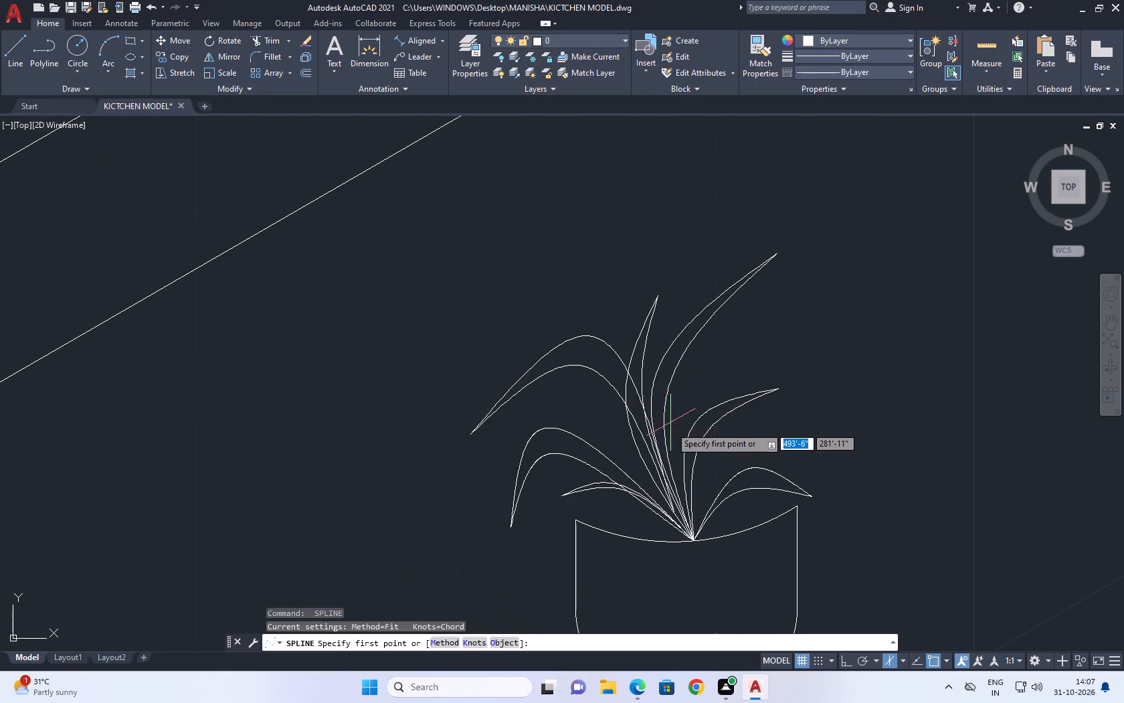
pyautogui.scroll(2, 671, 446)
pyautogui.click(658, 497)
pyautogui.click(675, 397)
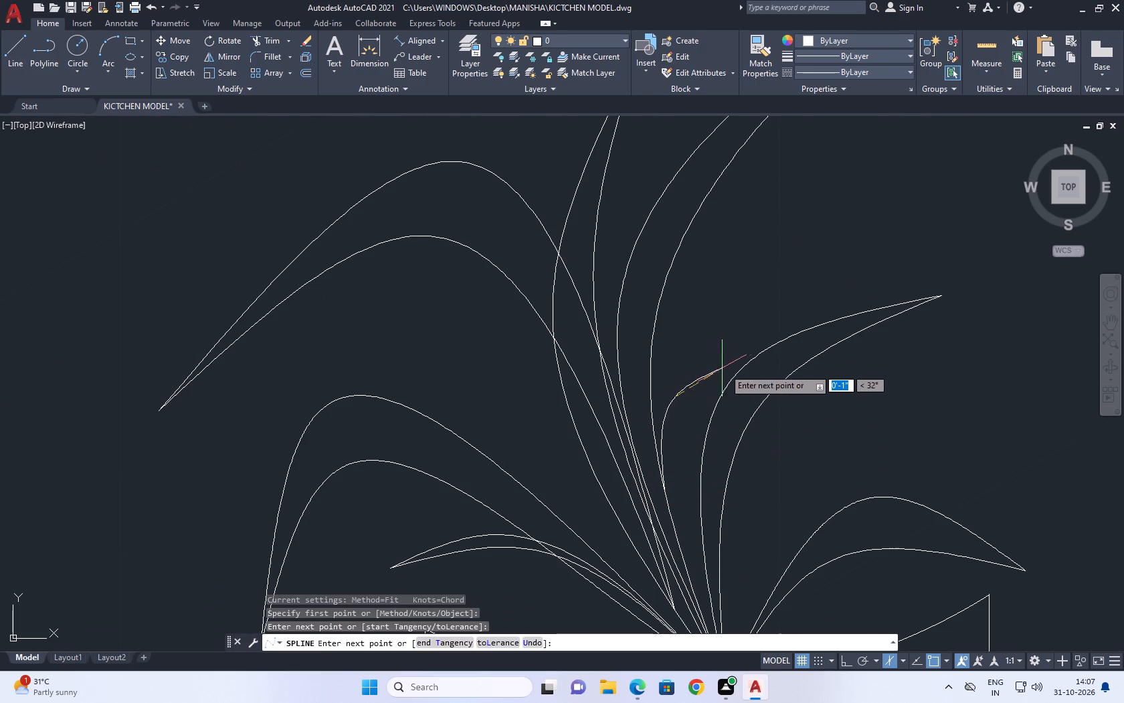
pyautogui.click(748, 370)
pyautogui.press('space')
# Close the small inner right leaf with a three-point spline below the first curve between the same two ends.
pyautogui.press('space')
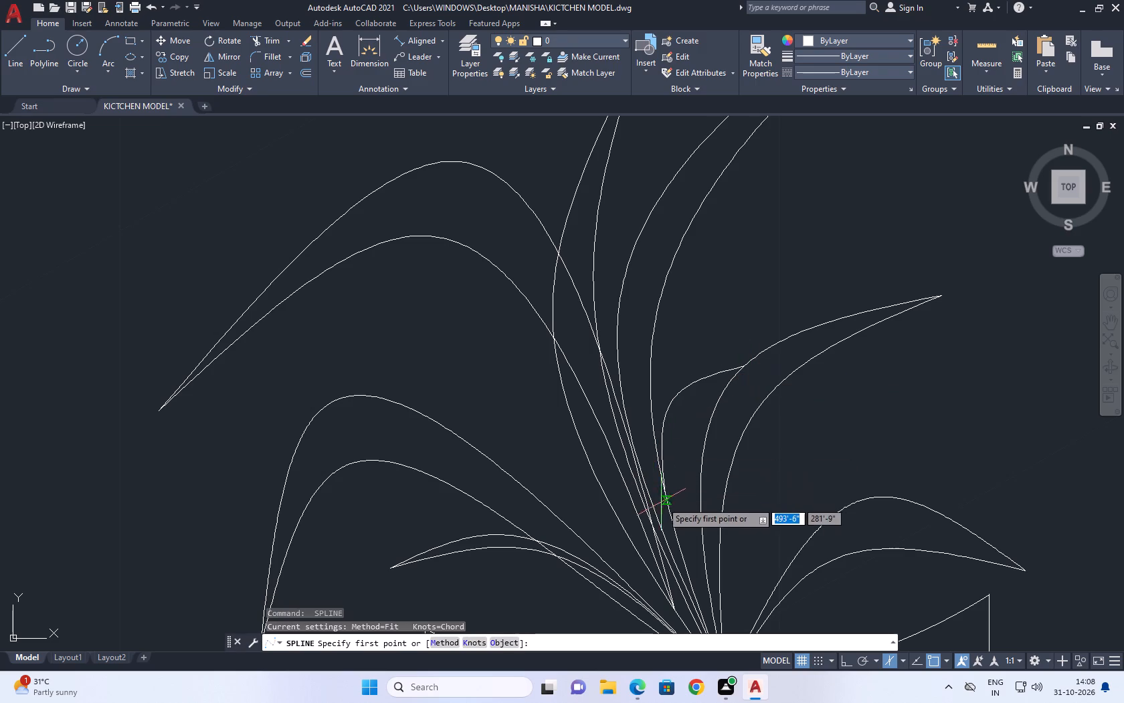
pyautogui.click(664, 494)
pyautogui.click(682, 426)
pyautogui.click(740, 370)
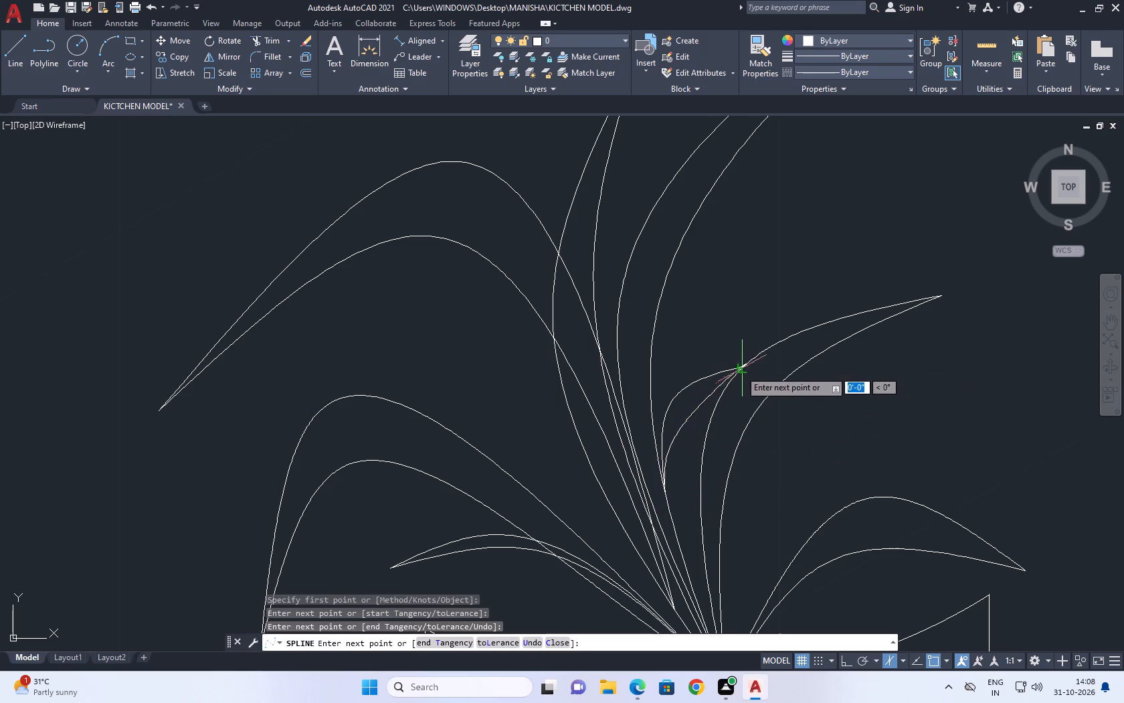
pyautogui.press('space')
# Draw a short three-point spline from the central leaves' left edge, arching left and drooping to a tip above the pot rim.
pyautogui.scroll(-4, 794, 342)
pyautogui.scroll(3, 767, 380)
pyautogui.moveTo(779, 377); pyautogui.dragTo(687, 372, button='middle')
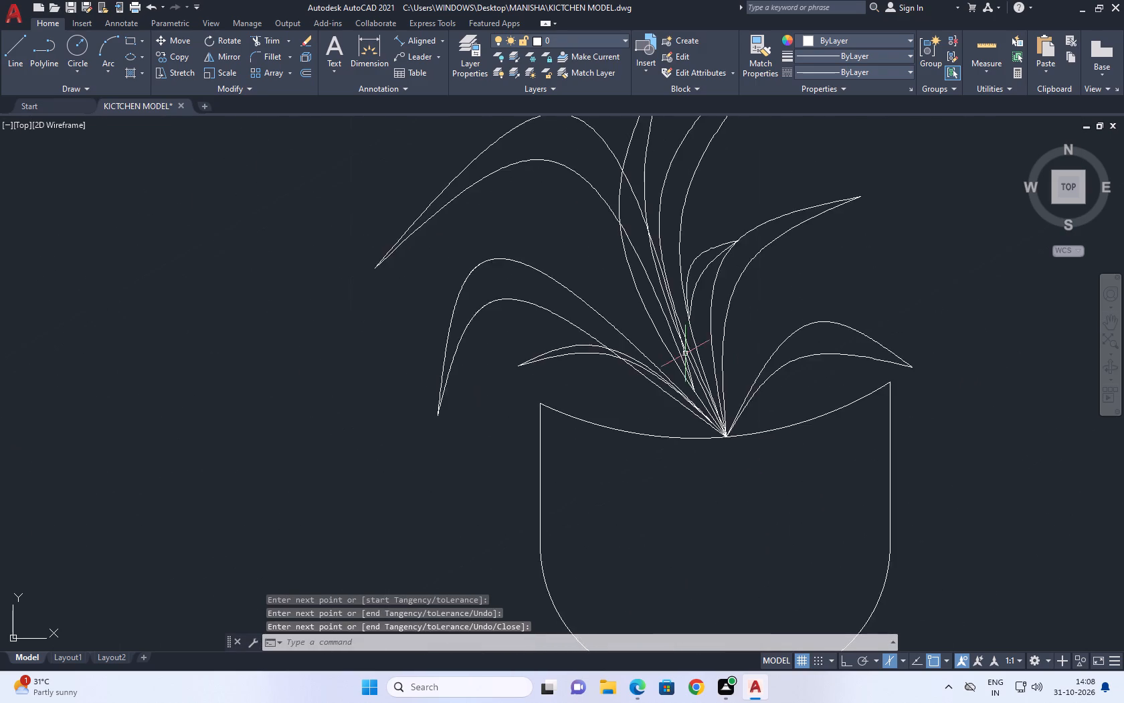
pyautogui.scroll(3, 685, 354)
pyautogui.press('space')
pyautogui.click(624, 376)
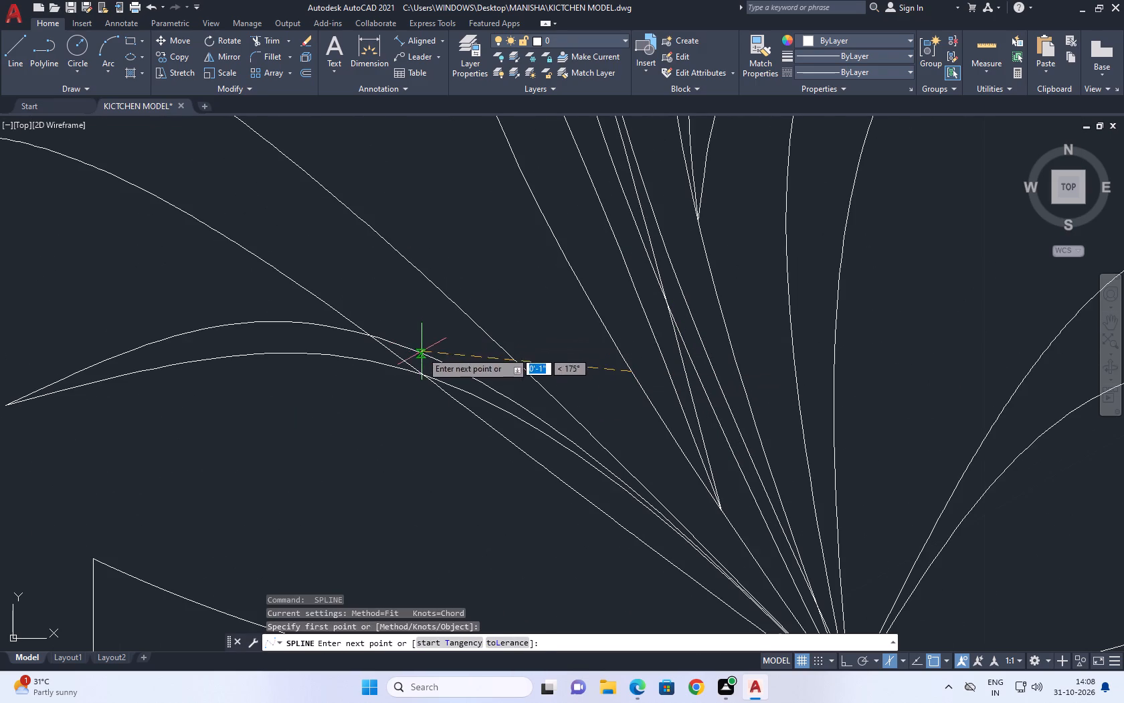
pyautogui.click(397, 406)
pyautogui.click(389, 558)
pyautogui.press('space')
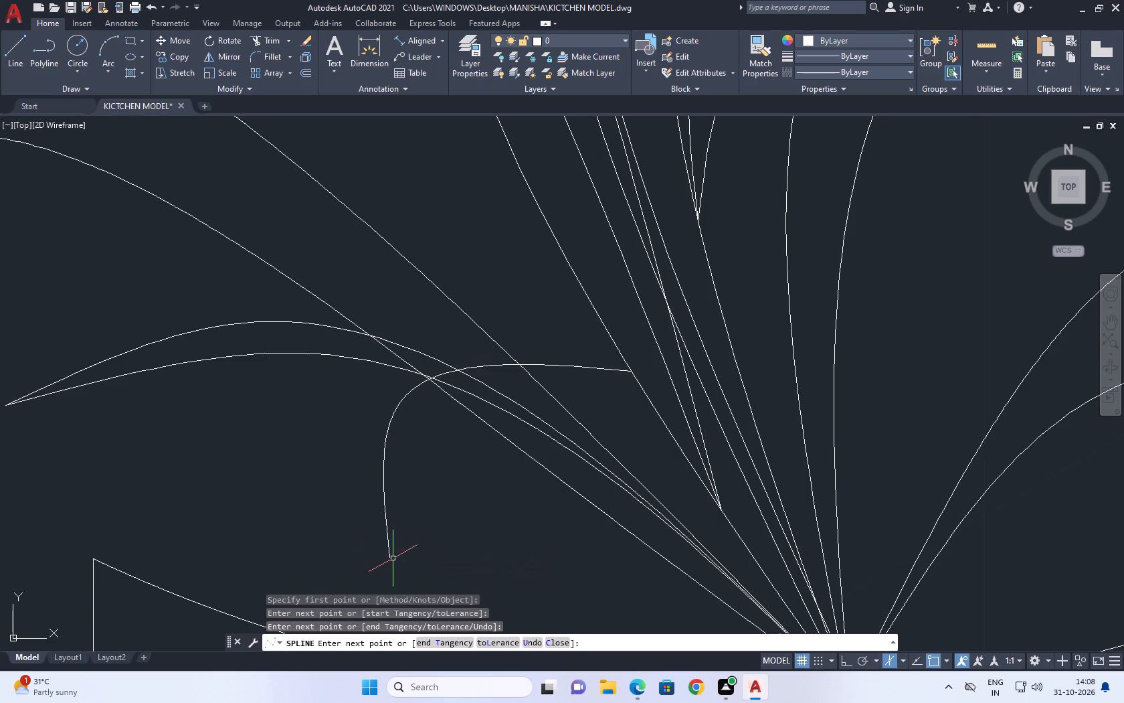
# Close the small drooping leaf with a three-point spline from its tip, inside the first curve, back to its starting point.
pyautogui.press('space')
pyautogui.moveTo(391, 559); pyautogui.dragTo(451, 552)
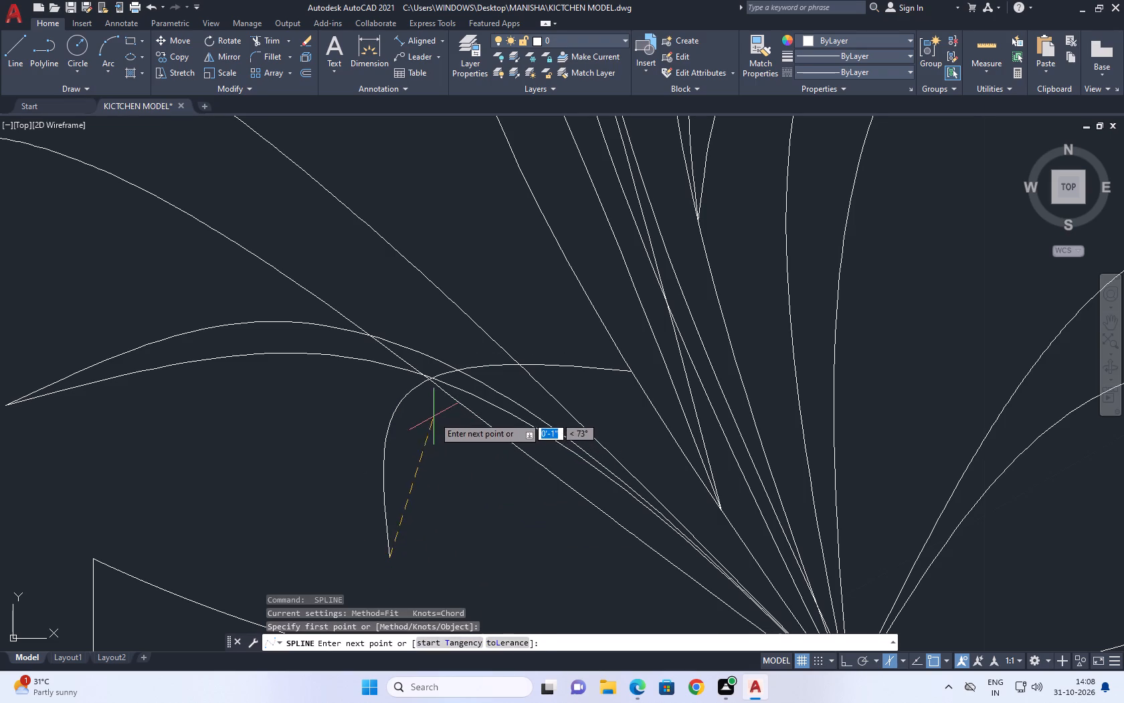
pyautogui.moveTo(434, 416); pyautogui.dragTo(443, 416)
pyautogui.click(630, 375)
pyautogui.press('space')
# Draw a three-point spline from just above the shared base, curving right to a tip between the two right-hand leaves.
pyautogui.scroll(-5, 678, 376)
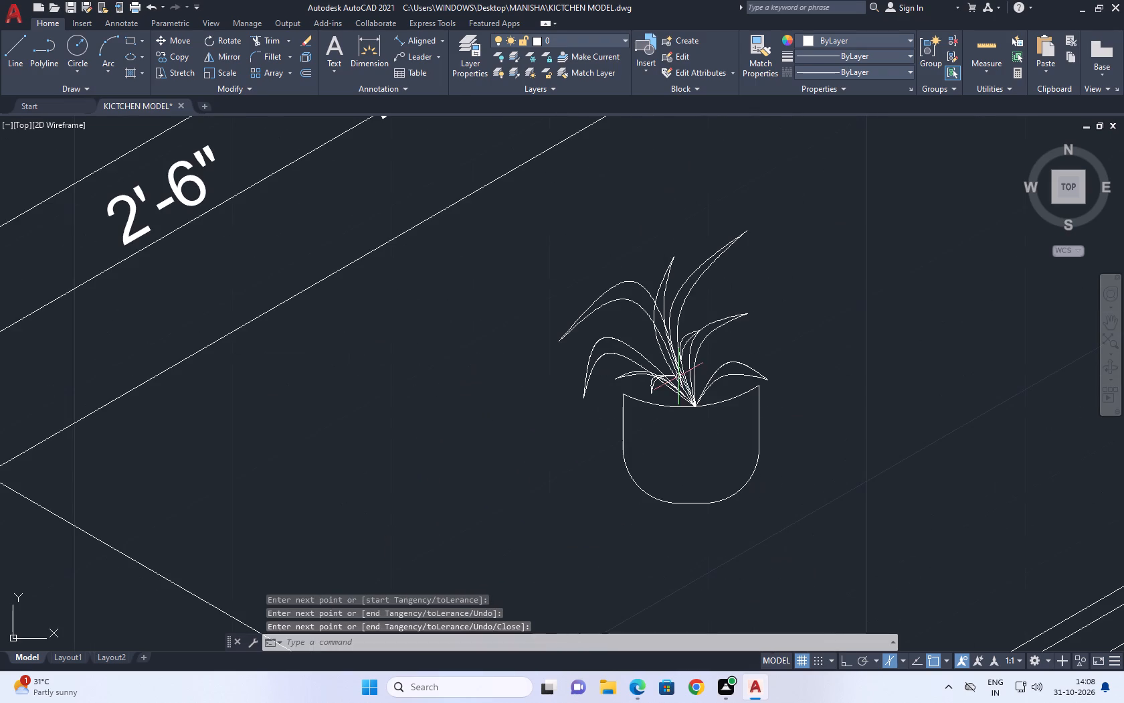
pyautogui.press('space')
pyautogui.scroll(3, 692, 370)
pyautogui.moveTo(692, 469); pyautogui.dragTo(691, 477)
pyautogui.click(731, 323)
pyautogui.click(867, 272)
pyautogui.press('space')
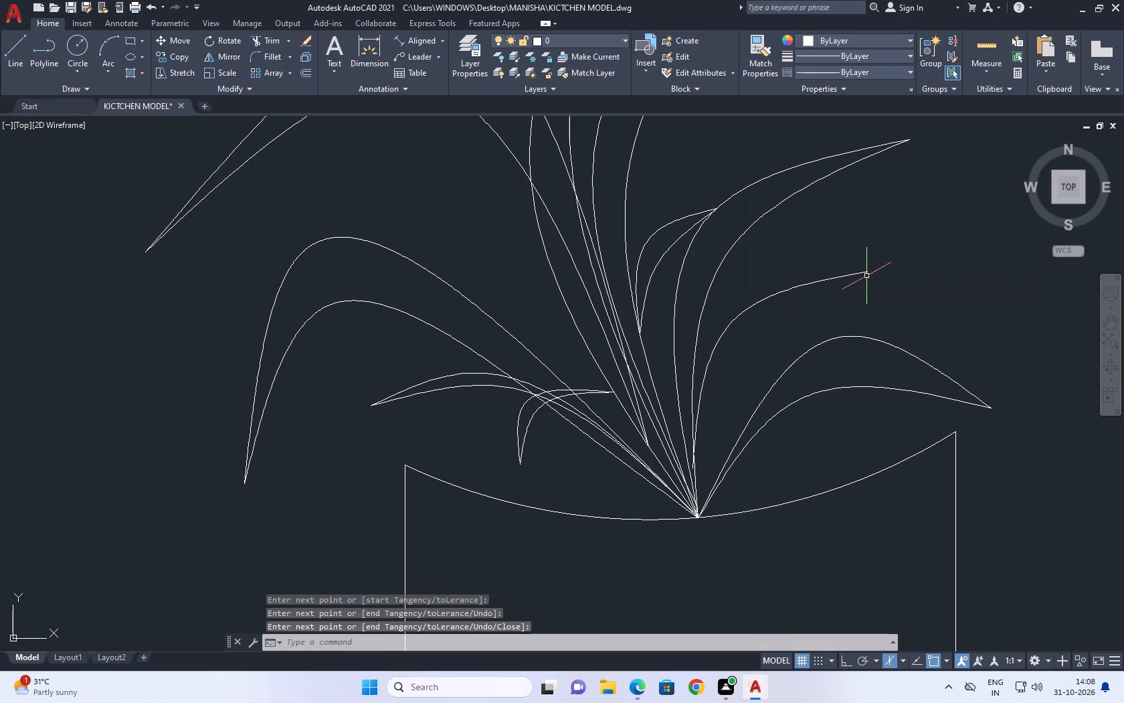
# Close the new middle right leaf with a three-point spline from its tip, below the first curve, to the shared base.
pyautogui.press('space')
pyautogui.click(867, 273)
pyautogui.moveTo(757, 328); pyautogui.dragTo(751, 346)
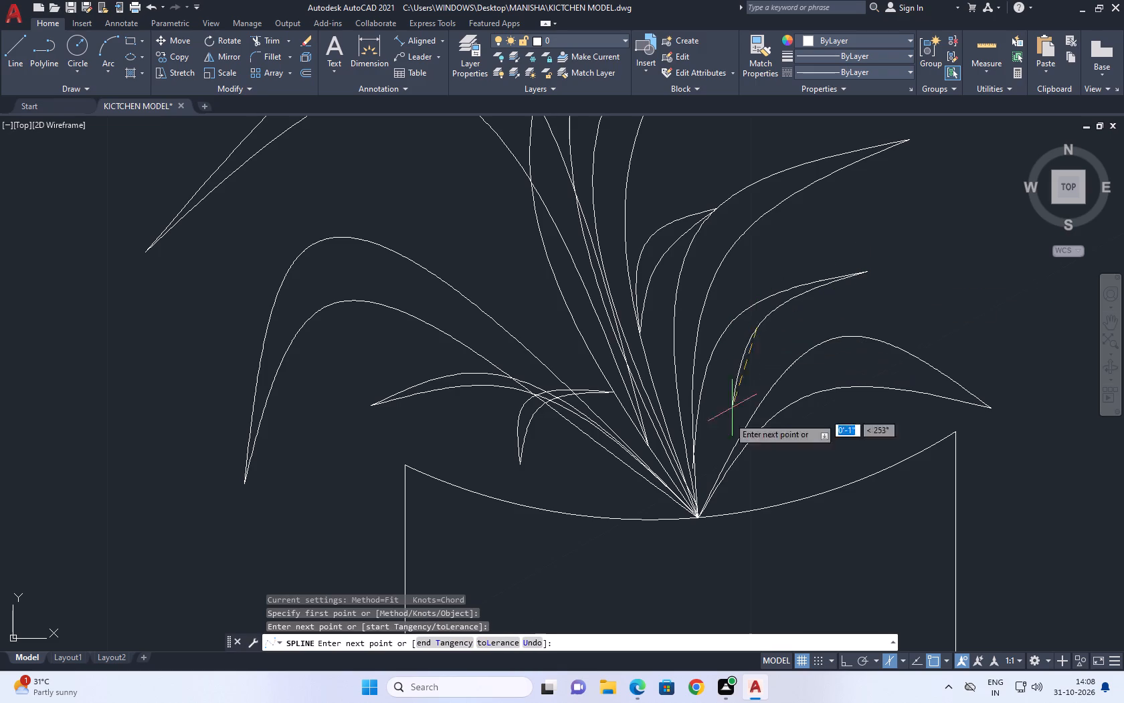
pyautogui.click(698, 514)
pyautogui.press('space')
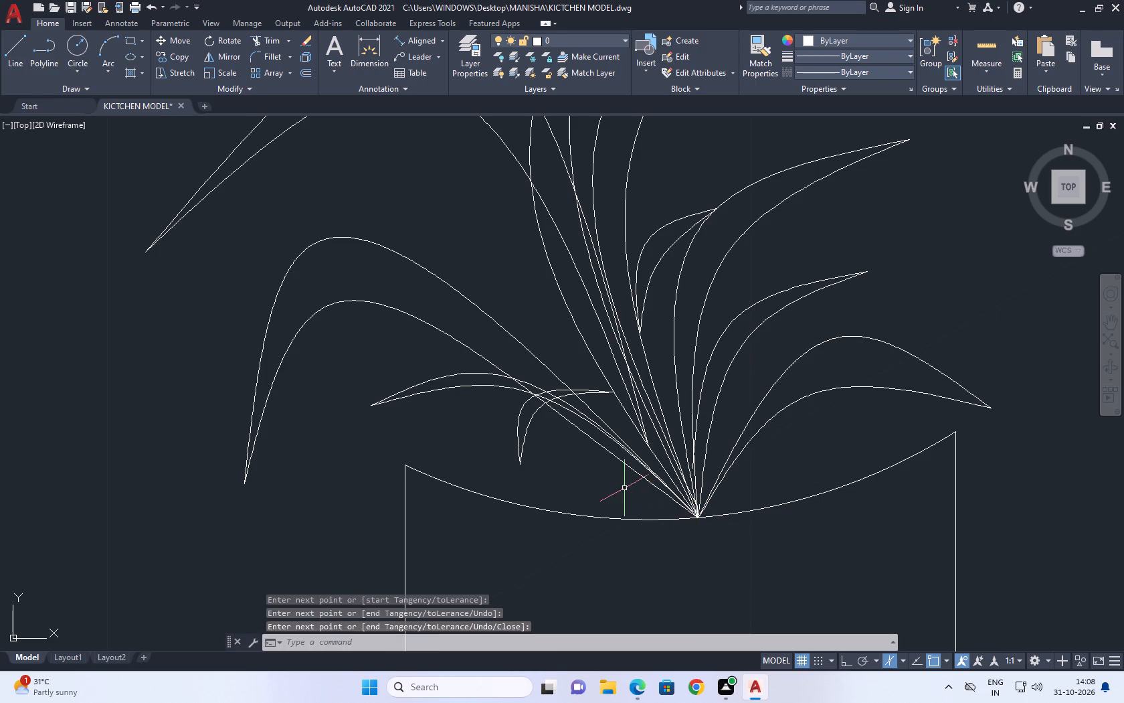
# Draw a three-point spline from the shared base arching left, beneath the small left leaf, to a tip by the pot's upper-left corner.
pyautogui.moveTo(622, 491); pyautogui.dragTo(753, 476, button='middle')
pyautogui.press('space')
pyautogui.moveTo(822, 495); pyautogui.dragTo(816, 491)
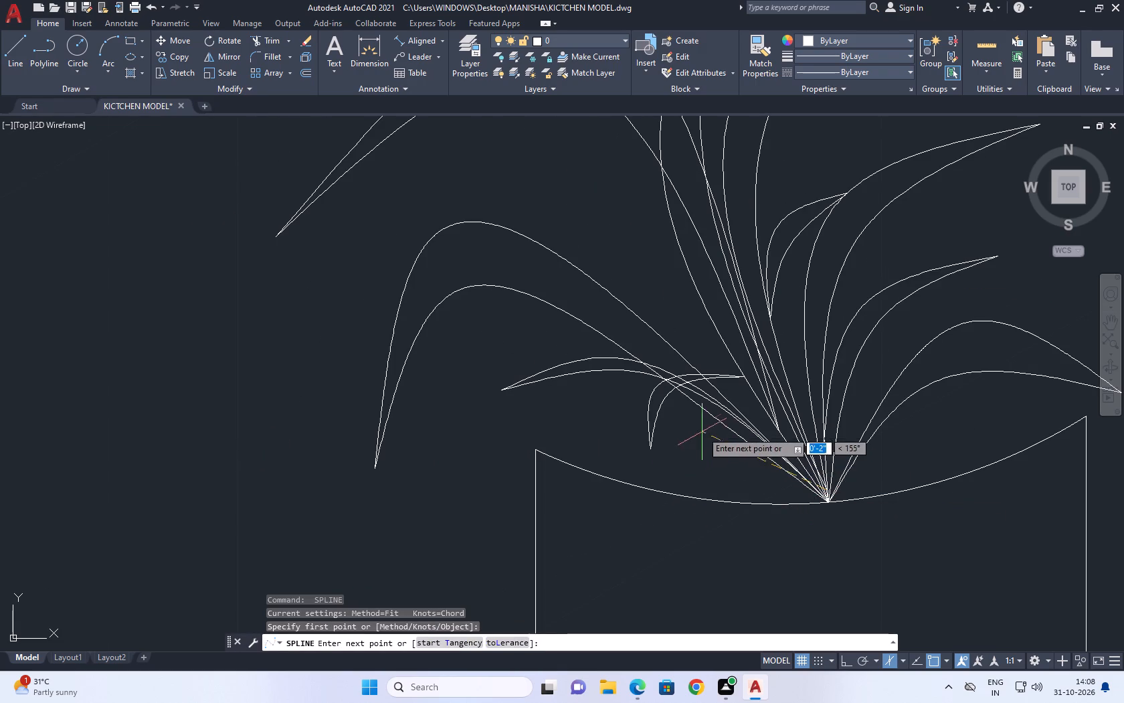
pyautogui.moveTo(596, 396); pyautogui.dragTo(593, 404)
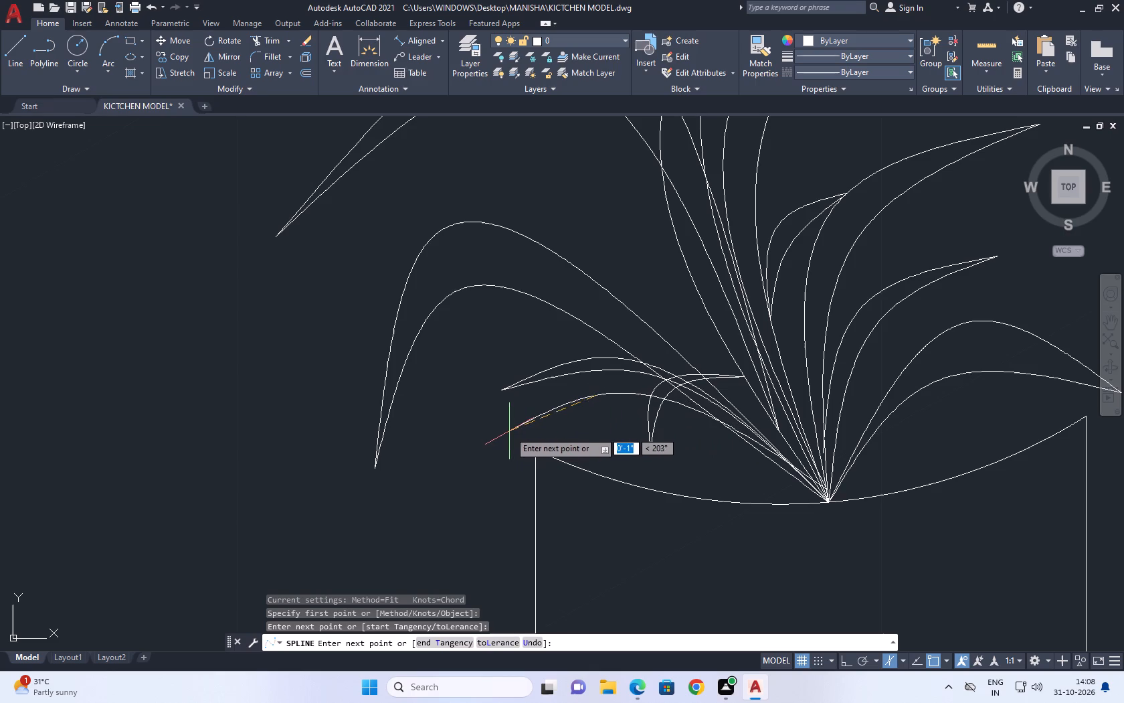
pyautogui.click(510, 431)
pyautogui.press('space')
# Close the low left leaf with a three-point spline from its tip, below the first curve, to the pot rim beside the shared base.
pyautogui.press('space')
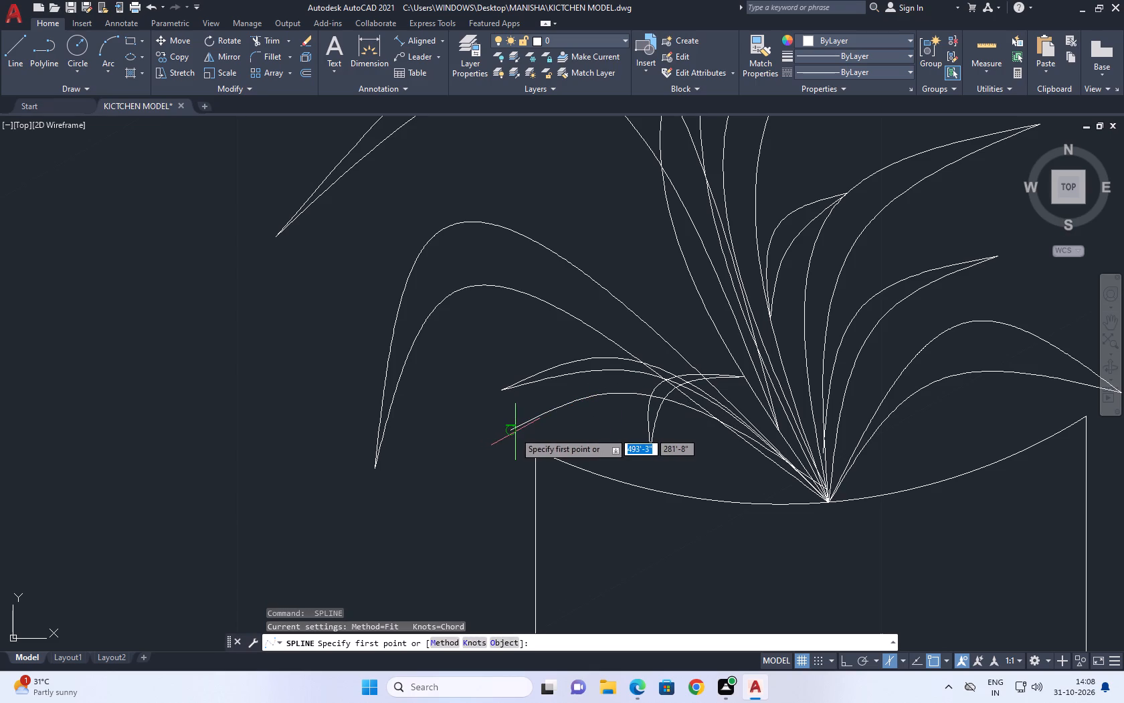
pyautogui.click(514, 432)
pyautogui.click(633, 417)
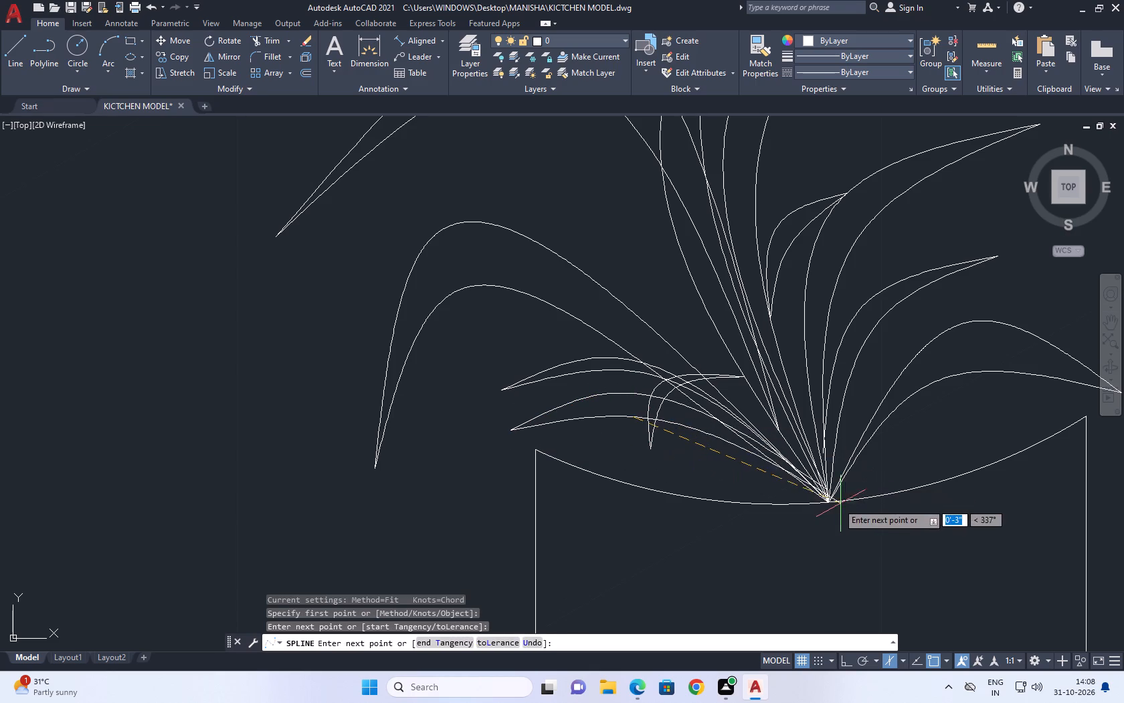
pyautogui.click(820, 499)
pyautogui.press('space')
pyautogui.scroll(2, 806, 485)
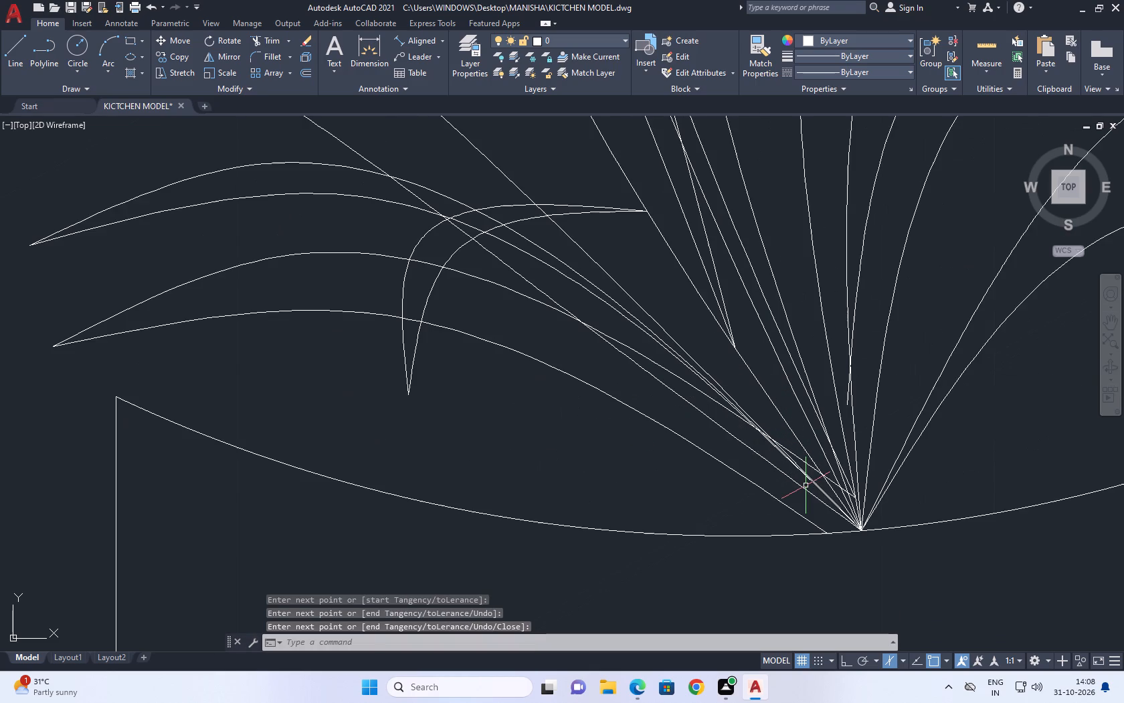
pyautogui.moveTo(803, 487); pyautogui.dragTo(797, 491)
# Draw a three-point spline from partway up the tall right leaf's lower edge, arching right to a tip beneath that leaf's tip.
pyautogui.press('space')
pyautogui.scroll(-5, 787, 479)
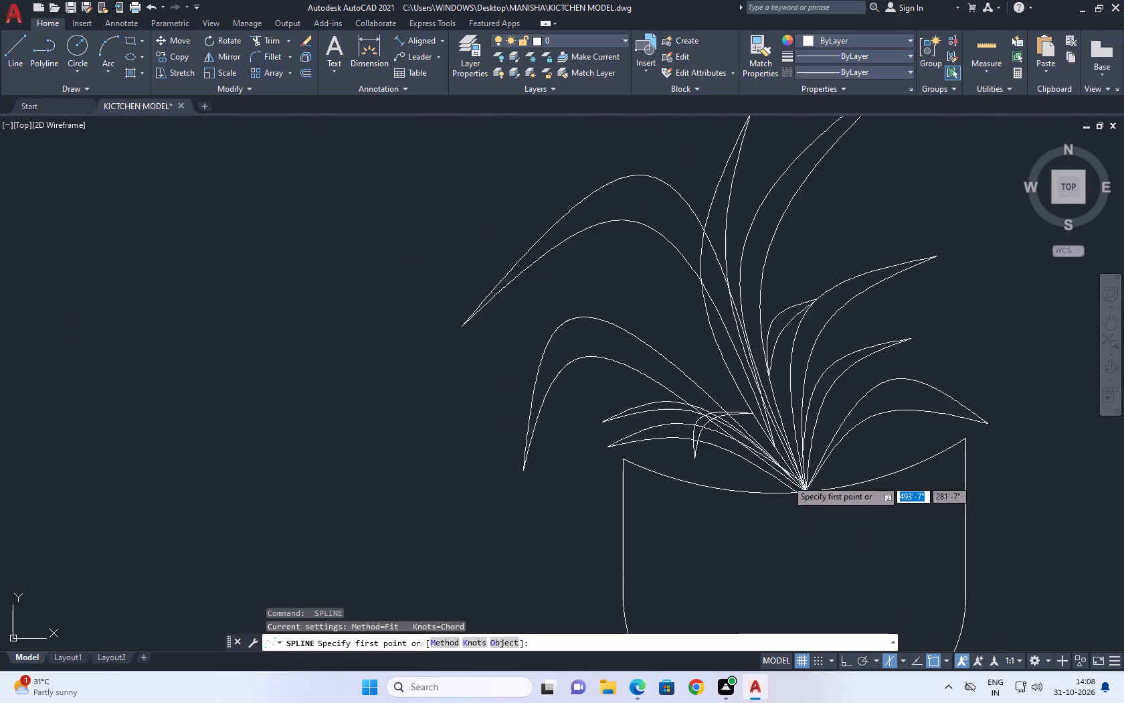
pyautogui.moveTo(793, 351); pyautogui.dragTo(729, 447, button='middle')
pyautogui.scroll(1, 725, 470)
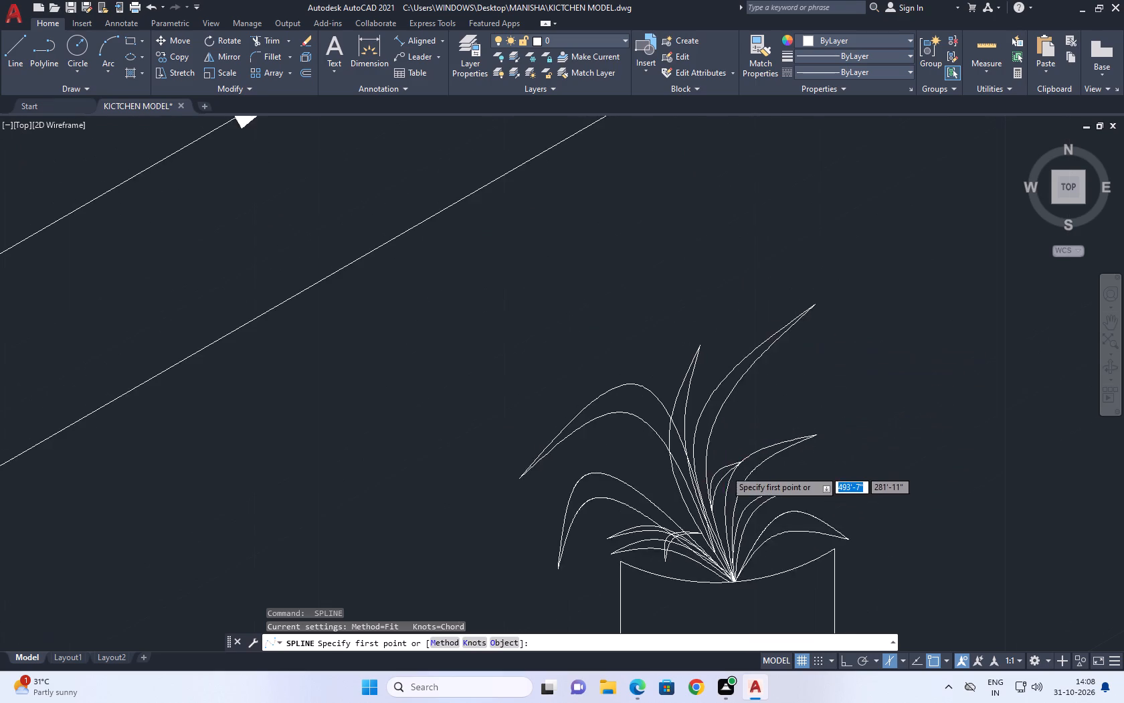
pyautogui.moveTo(696, 470); pyautogui.dragTo(713, 444)
pyautogui.moveTo(793, 323); pyautogui.dragTo(800, 325)
pyautogui.moveTo(729, 379); pyautogui.dragTo(696, 394, button='middle')
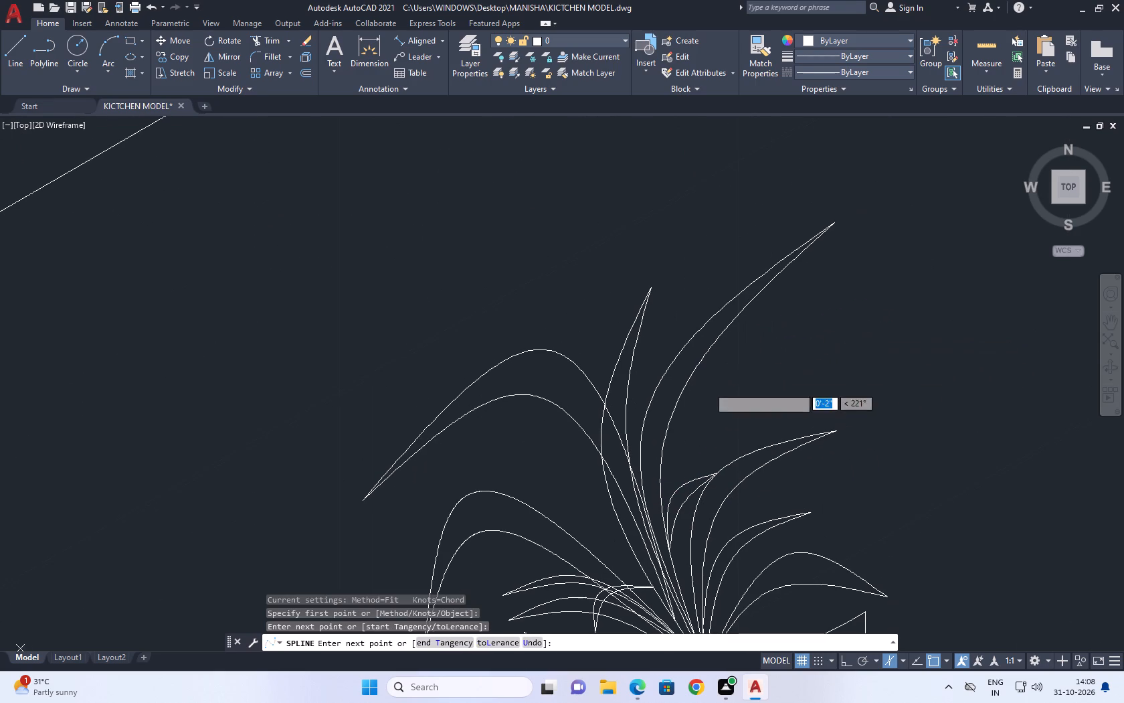
pyautogui.click(903, 349)
pyautogui.press('space')
# Close the new upper right leaf with a three-point spline from its starting point, below the first curve, to its tip.
pyautogui.press('space')
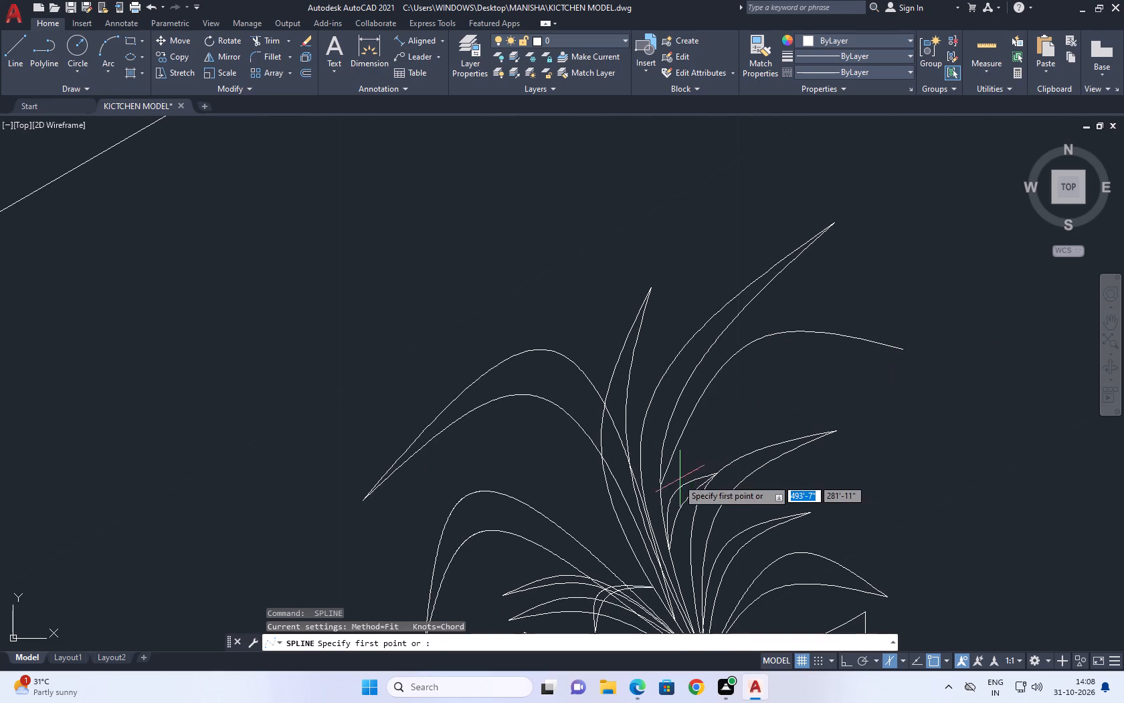
pyautogui.moveTo(660, 485); pyautogui.dragTo(706, 463)
pyautogui.moveTo(759, 370); pyautogui.dragTo(771, 368)
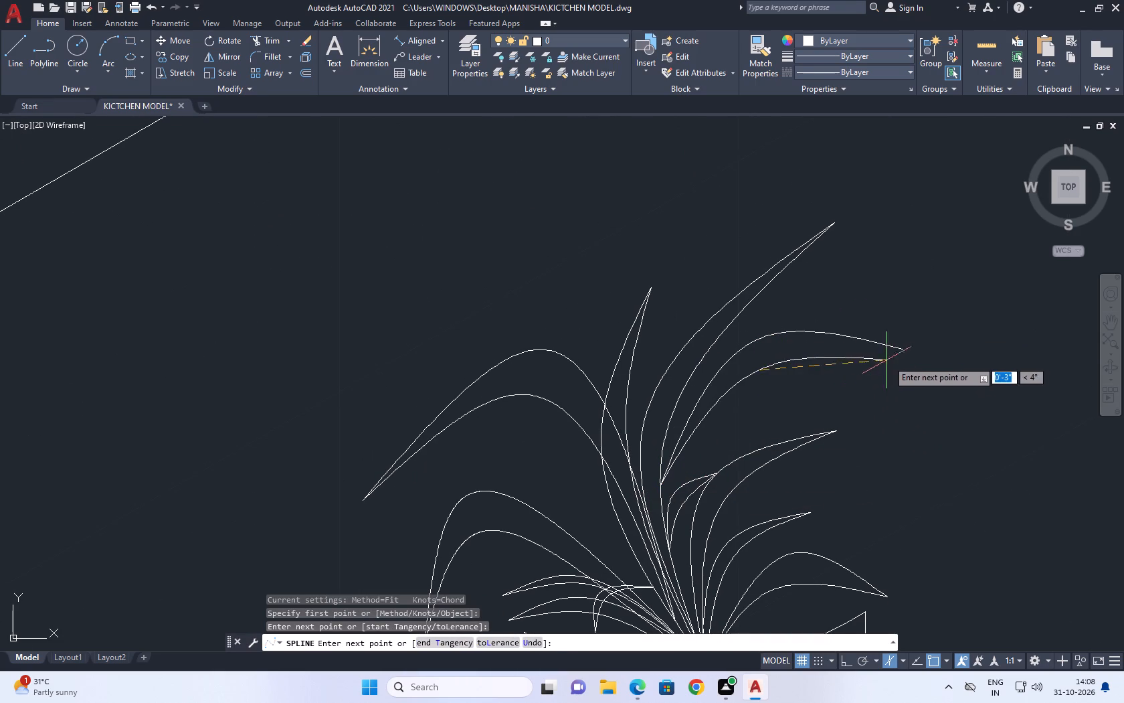
pyautogui.moveTo(904, 348); pyautogui.dragTo(907, 341)
pyautogui.press('space')
# Draw a three-point spline from the middle right leaf's lower edge, arching right and drooping to a tip beyond the pot's right side.
pyautogui.scroll(-2, 789, 323)
pyautogui.scroll(1, 694, 295)
pyautogui.moveTo(692, 293); pyautogui.dragTo(698, 392, button='middle')
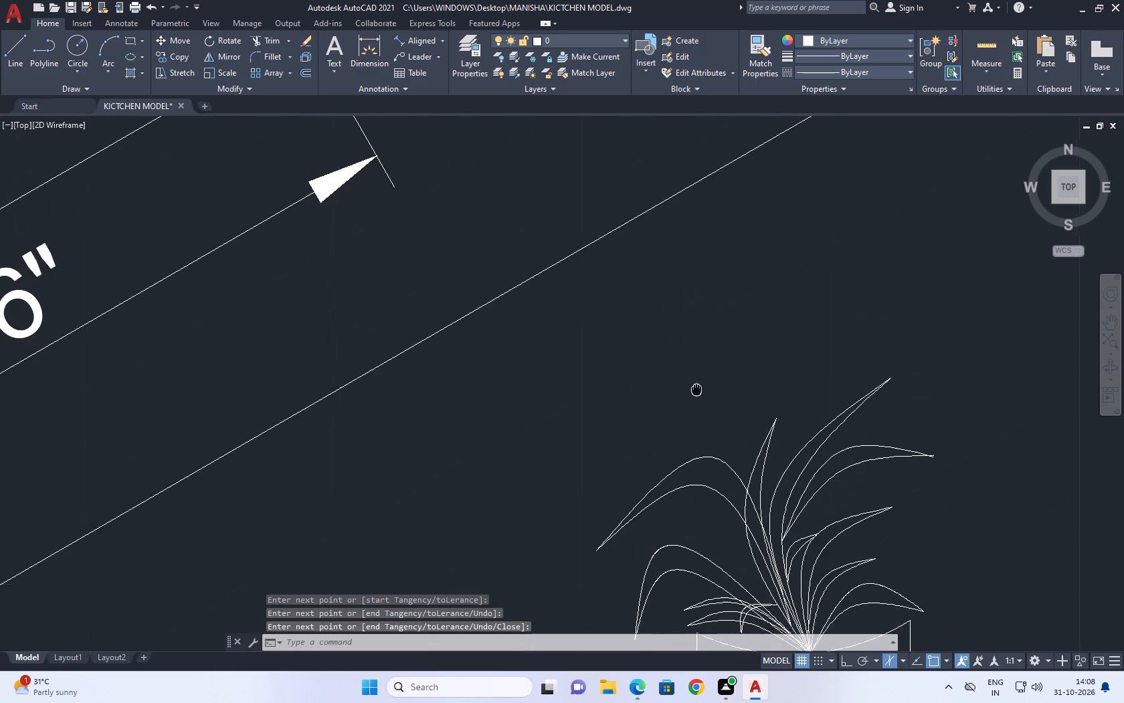
pyautogui.moveTo(698, 392); pyautogui.dragTo(698, 394, button='middle')
pyautogui.moveTo(771, 495); pyautogui.dragTo(630, 287, button='middle')
pyautogui.press('space')
pyautogui.scroll(2, 676, 400)
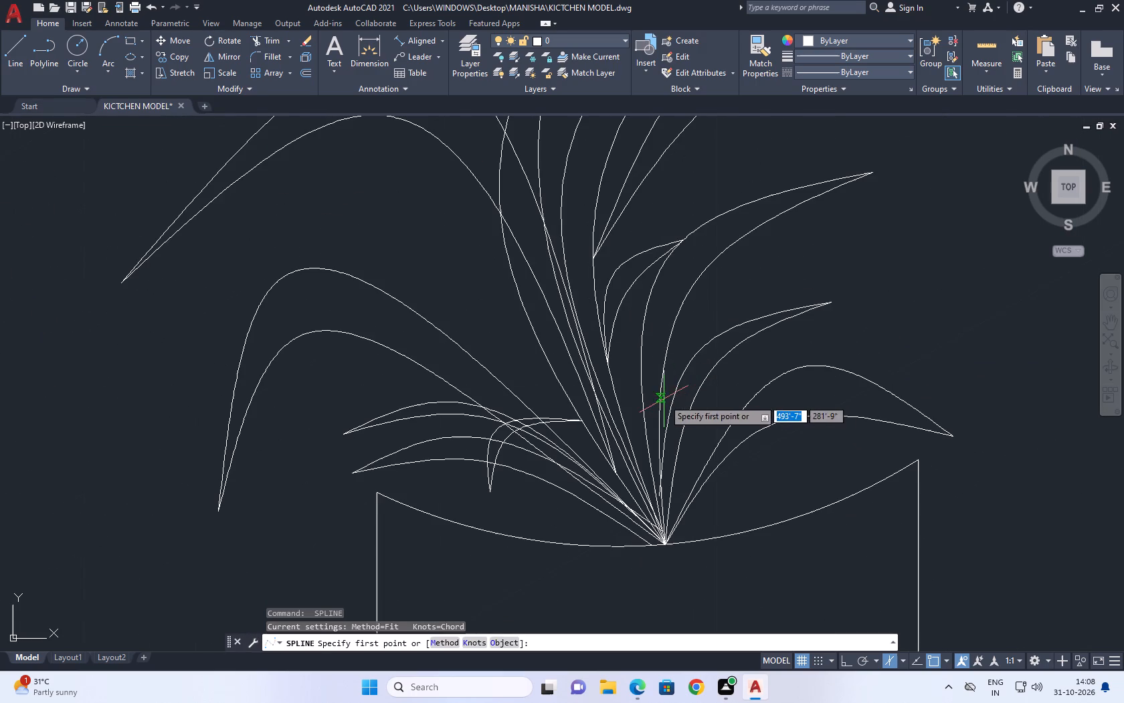
pyautogui.click(663, 400)
pyautogui.moveTo(772, 283); pyautogui.dragTo(628, 357, button='middle')
pyautogui.scroll(1, 622, 358)
pyautogui.click(777, 257)
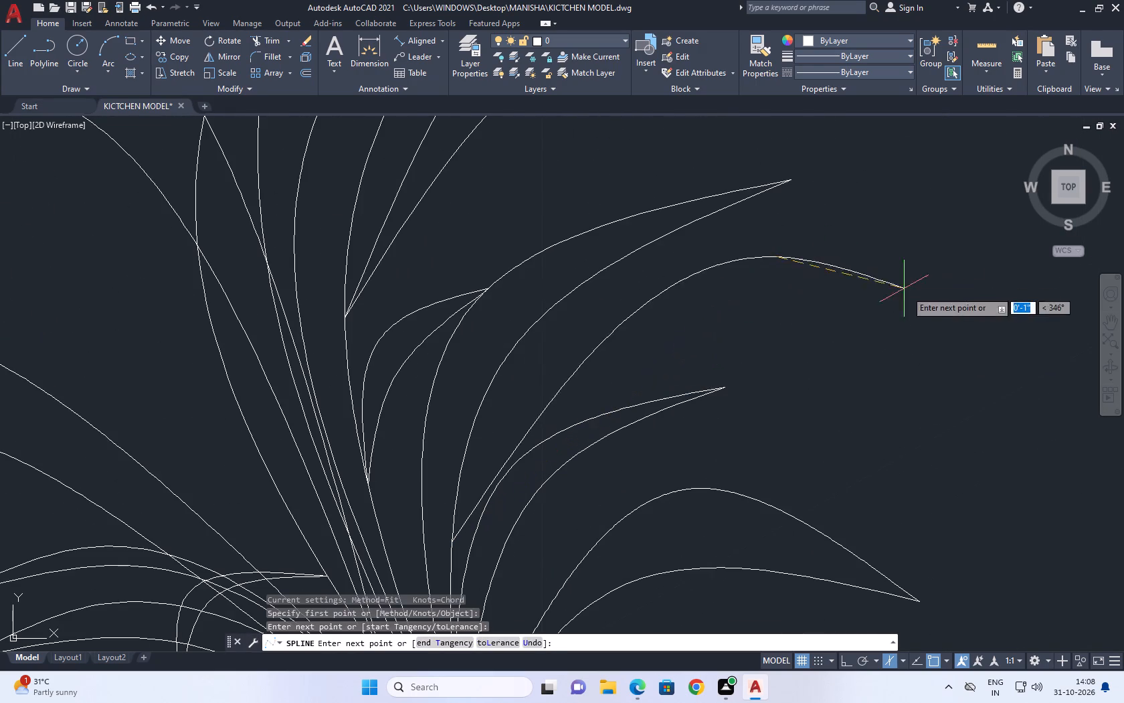
pyautogui.moveTo(996, 407); pyautogui.dragTo(747, 353, button='middle')
pyautogui.scroll(-1, 851, 343)
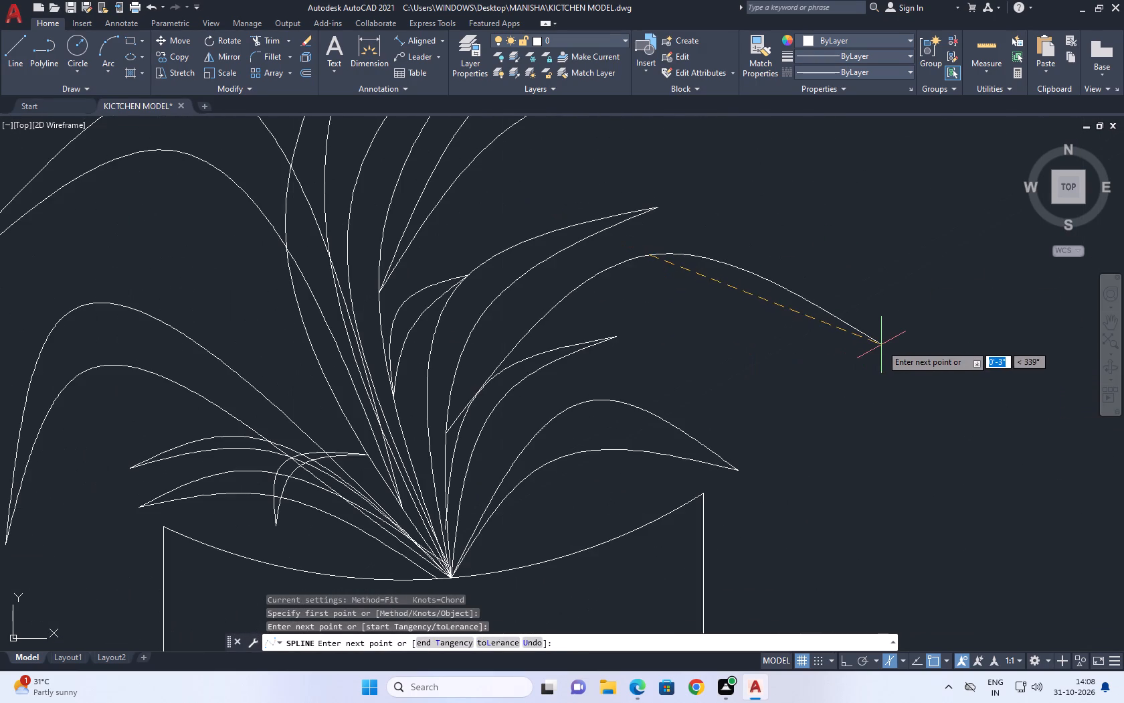
pyautogui.click(881, 345)
pyautogui.press('space')
# Close the long drooping right leaf with a three-point spline from its starting point, above the first curve, to its tip.
pyautogui.press('space')
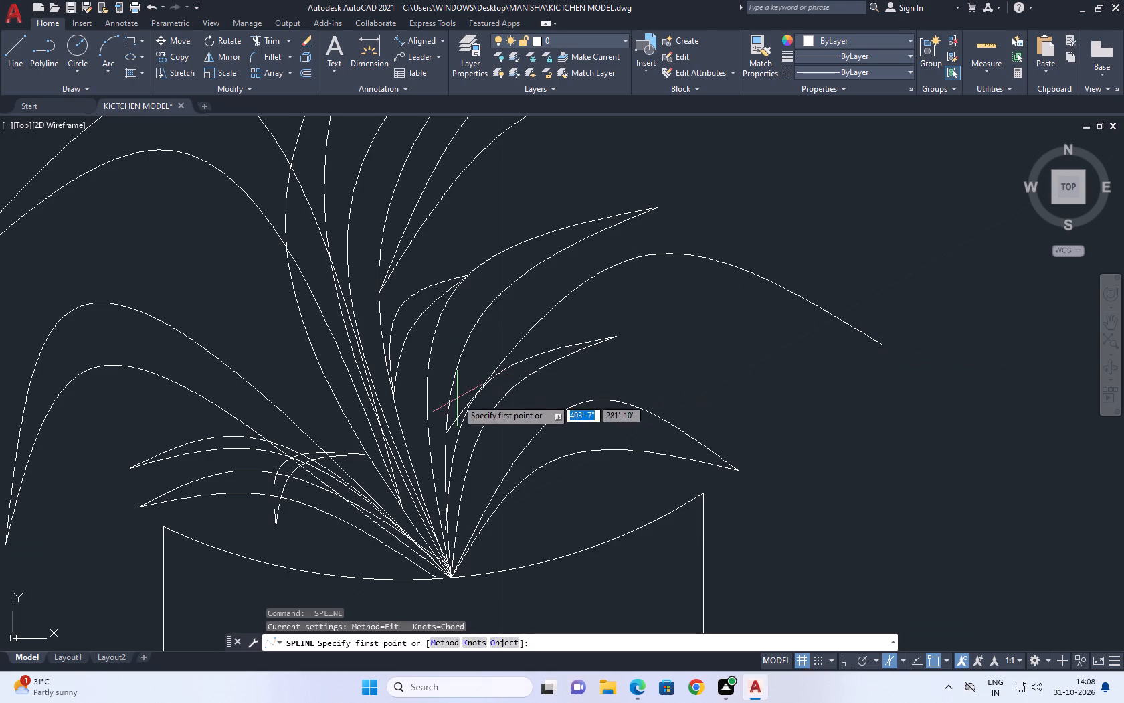
pyautogui.moveTo(444, 428); pyautogui.dragTo(450, 423)
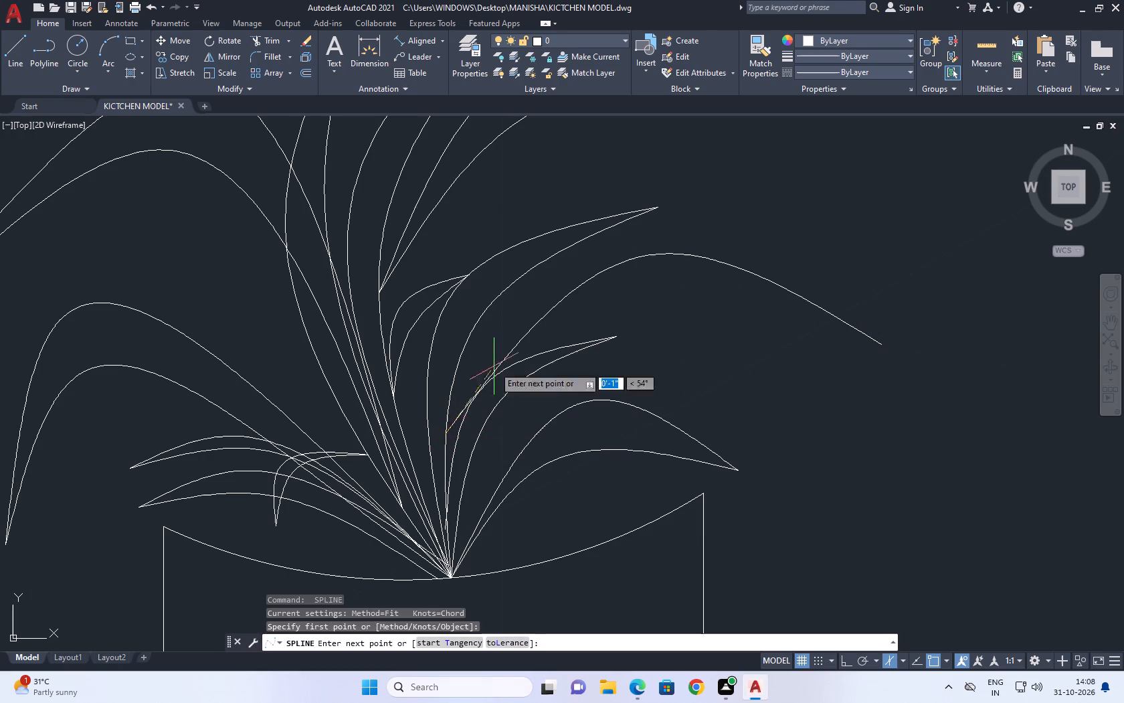
pyautogui.moveTo(601, 291); pyautogui.dragTo(531, 372, button='middle')
pyautogui.click(594, 311)
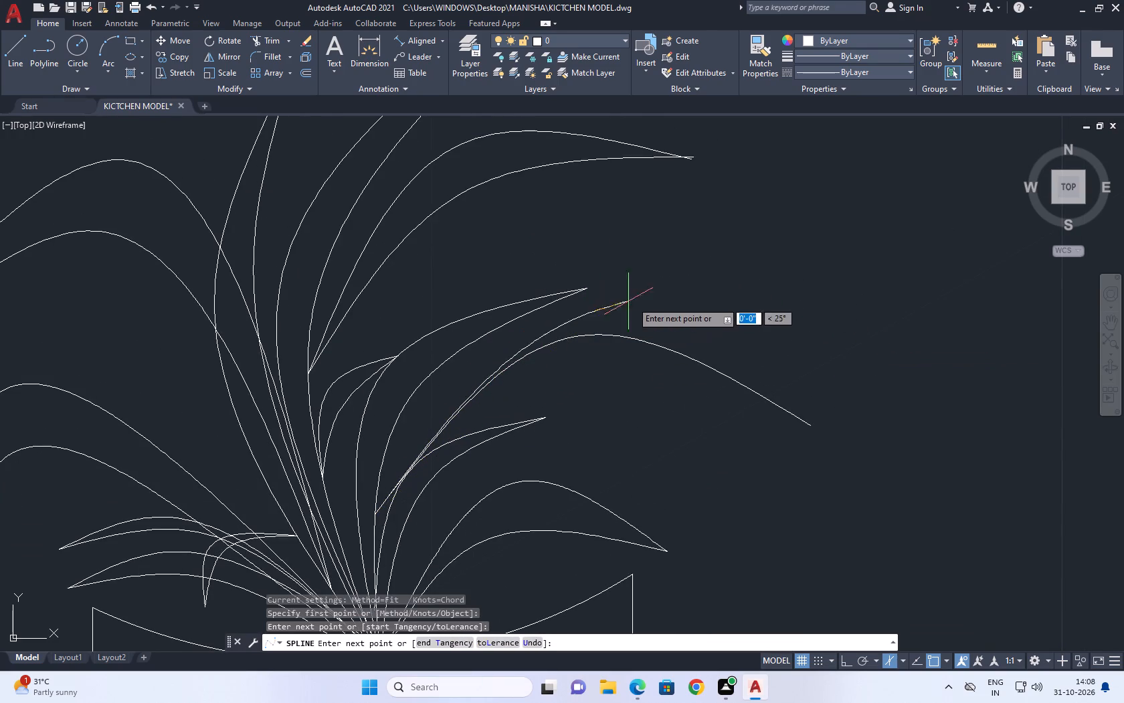
pyautogui.click(816, 424)
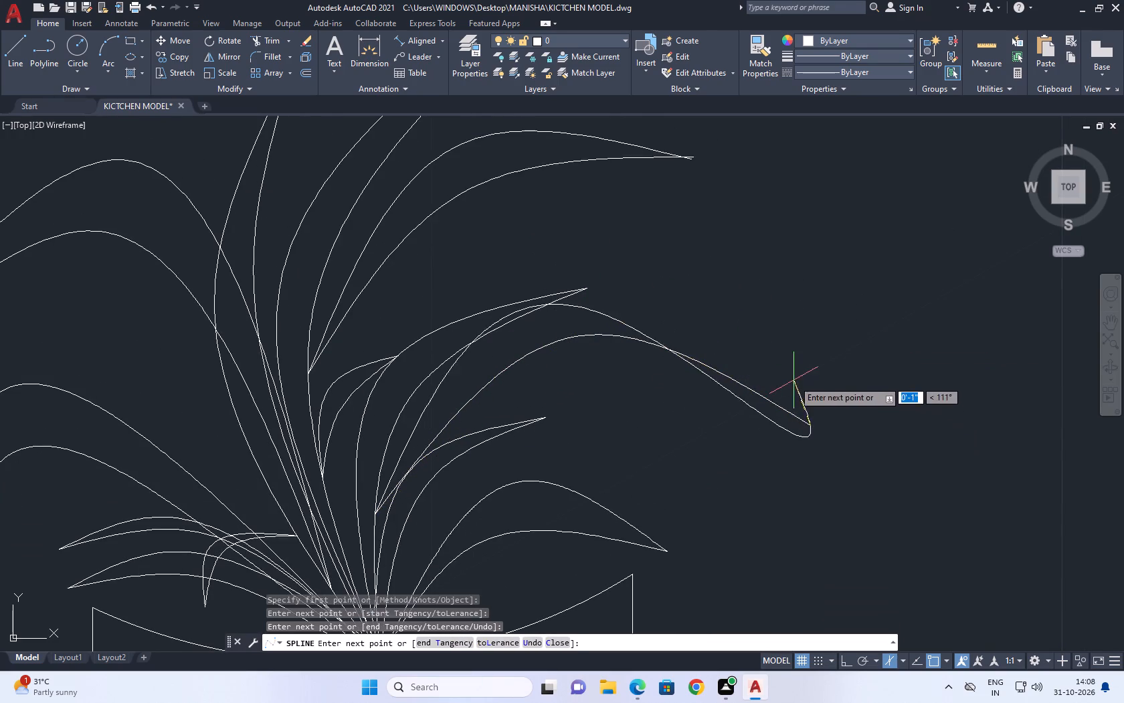
pyautogui.press('space')
# Widen the long drooping right leaf by moving its lower spline's middle fit point slightly downward.
pyautogui.click(641, 344)
pyautogui.click(622, 335)
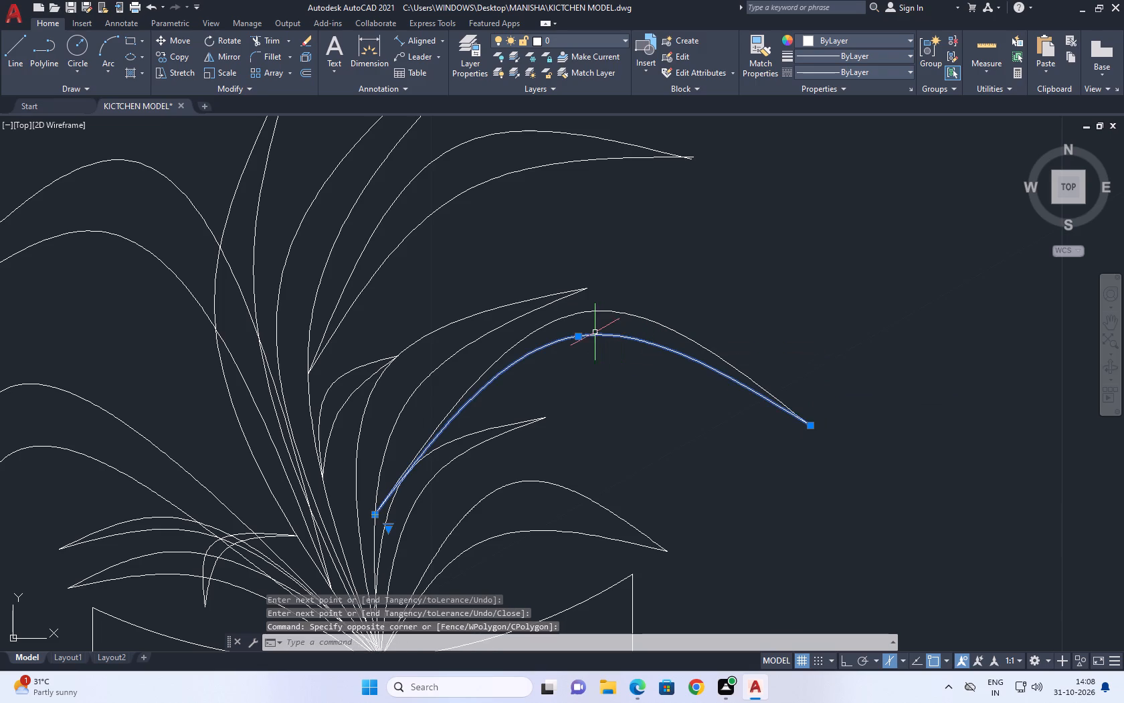
pyautogui.click(579, 336)
pyautogui.click(581, 356)
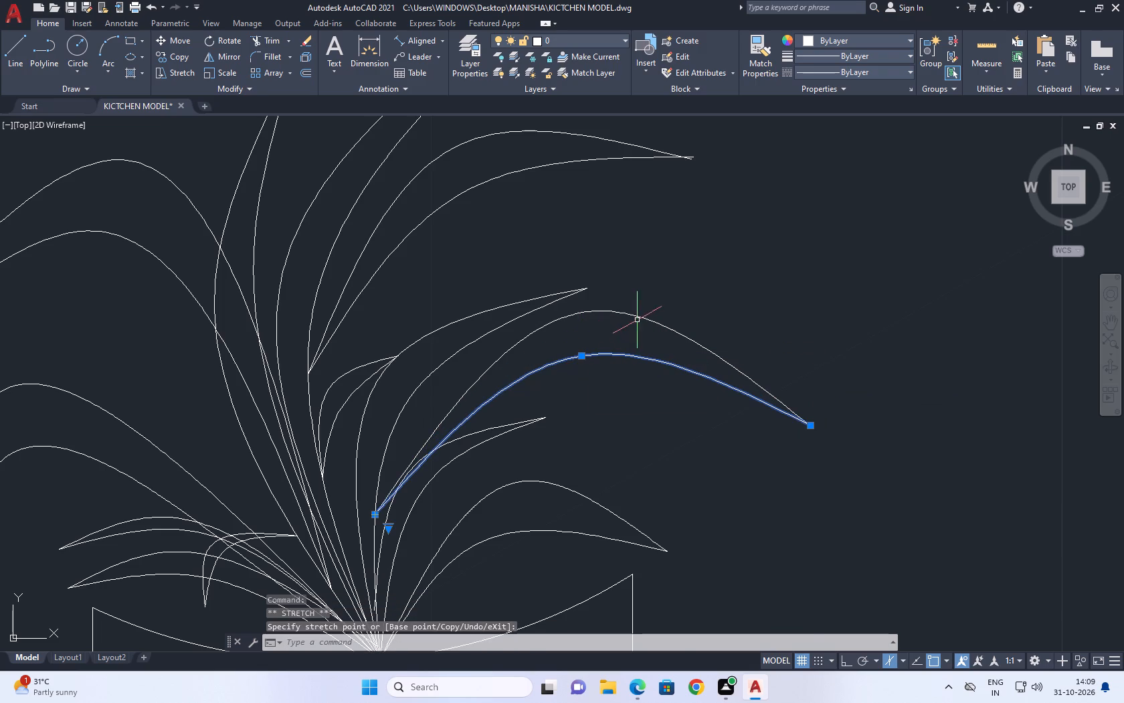
pyautogui.rightClick(662, 279)
pyautogui.click(715, 534)
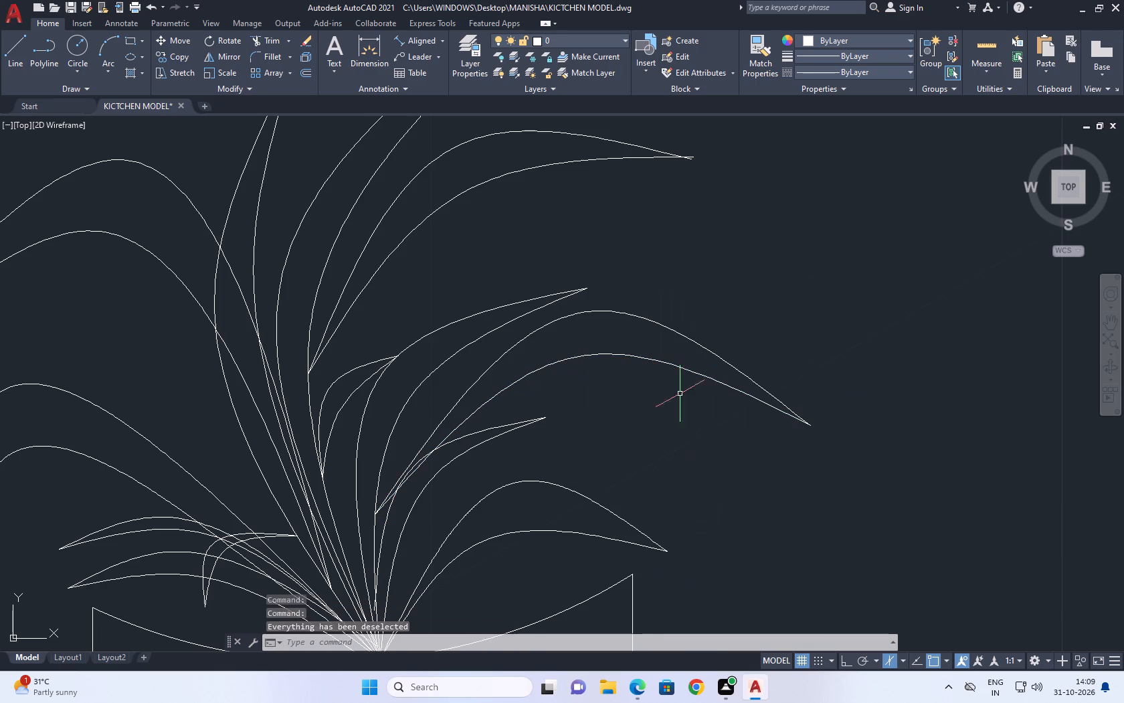
# Draw a three-point arc bulging upward between the pot's two upper corners, forming the back rim behind the leaves.
pyautogui.scroll(-2, 642, 295)
pyautogui.moveTo(698, 399); pyautogui.dragTo(709, 400, button='middle')
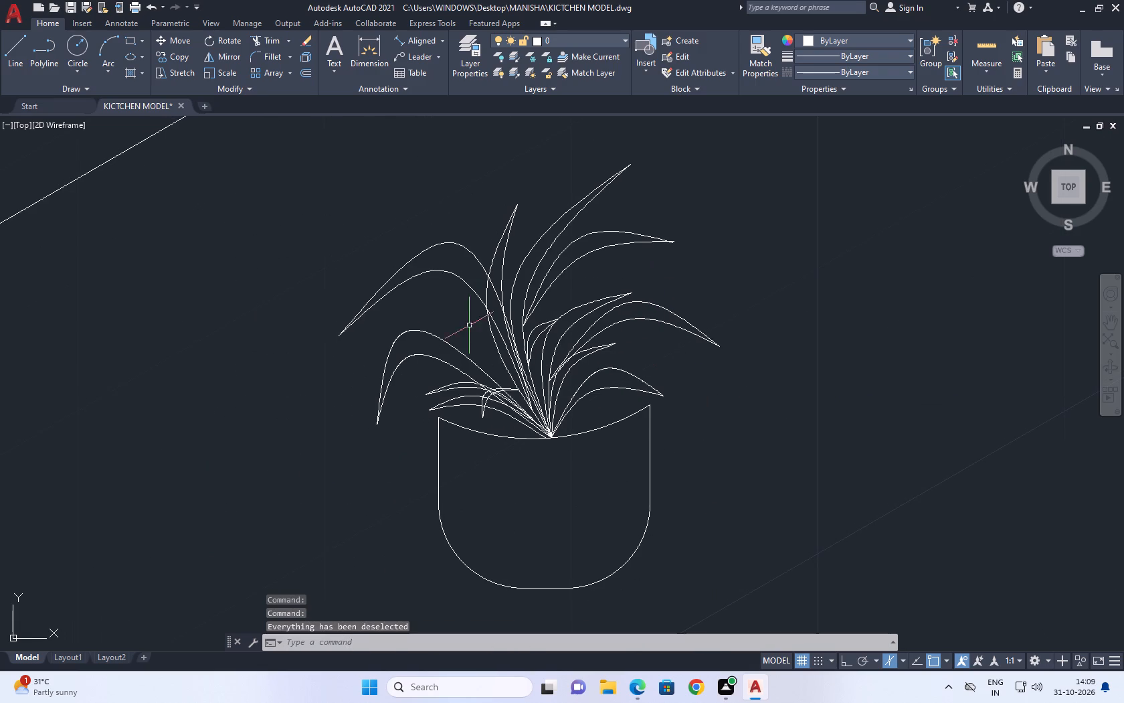
pyautogui.press('space')
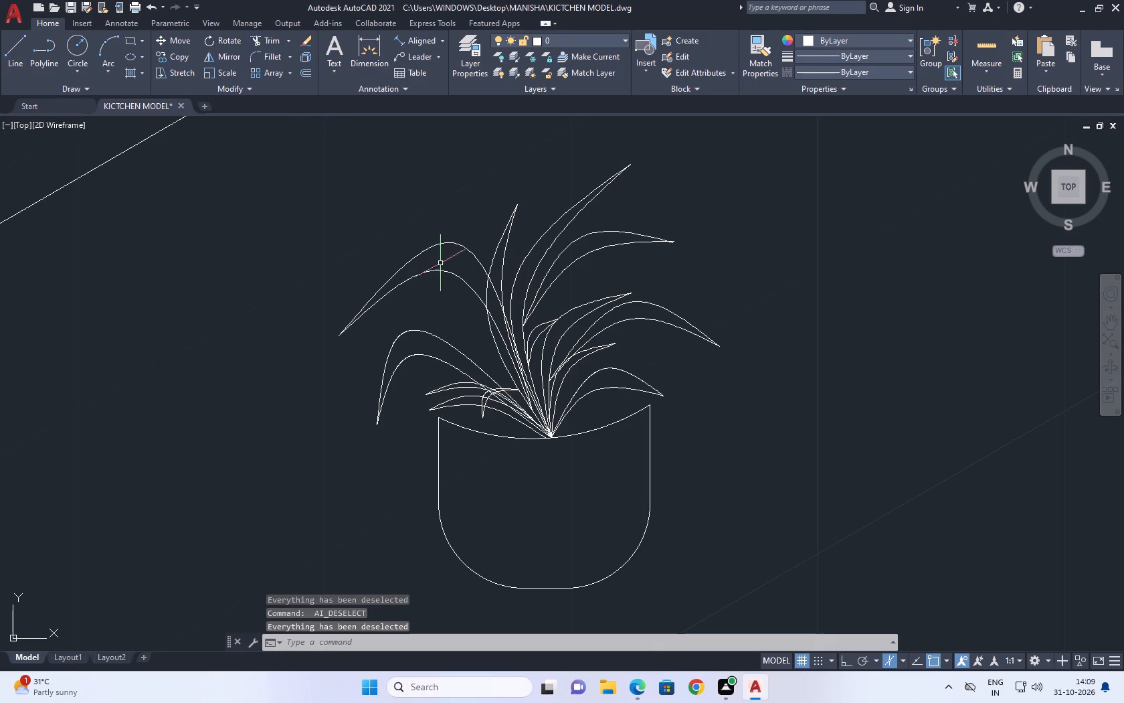
pyautogui.moveTo(559, 295); pyautogui.dragTo(561, 354, button='middle')
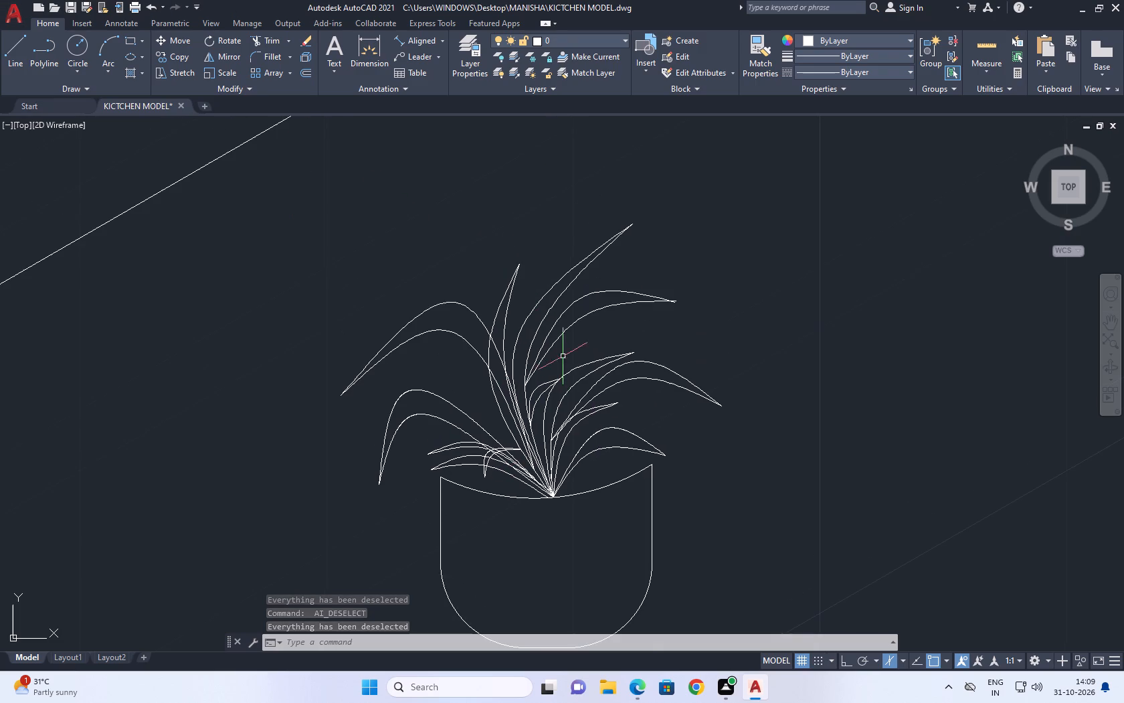
pyautogui.moveTo(539, 344); pyautogui.dragTo(636, 449, button='middle')
pyautogui.scroll(-2, 692, 459)
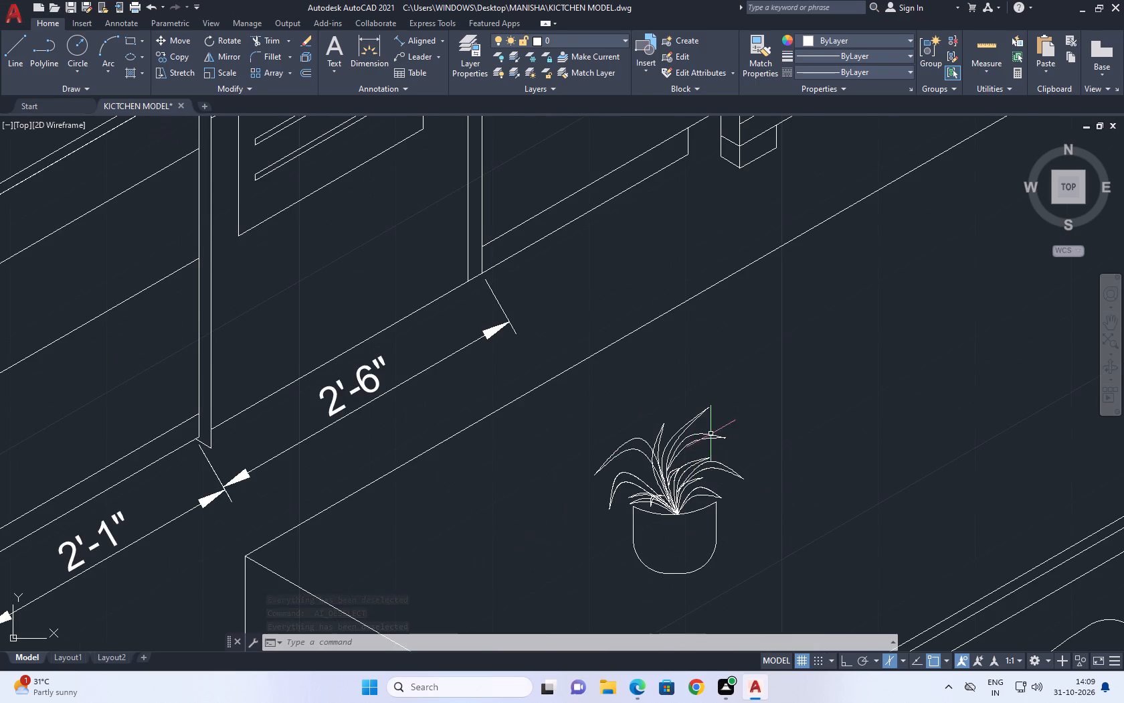
pyautogui.moveTo(709, 425); pyautogui.dragTo(712, 437, button='middle')
pyautogui.scroll(4, 634, 530)
pyautogui.moveTo(798, 526); pyautogui.dragTo(659, 518, button='middle')
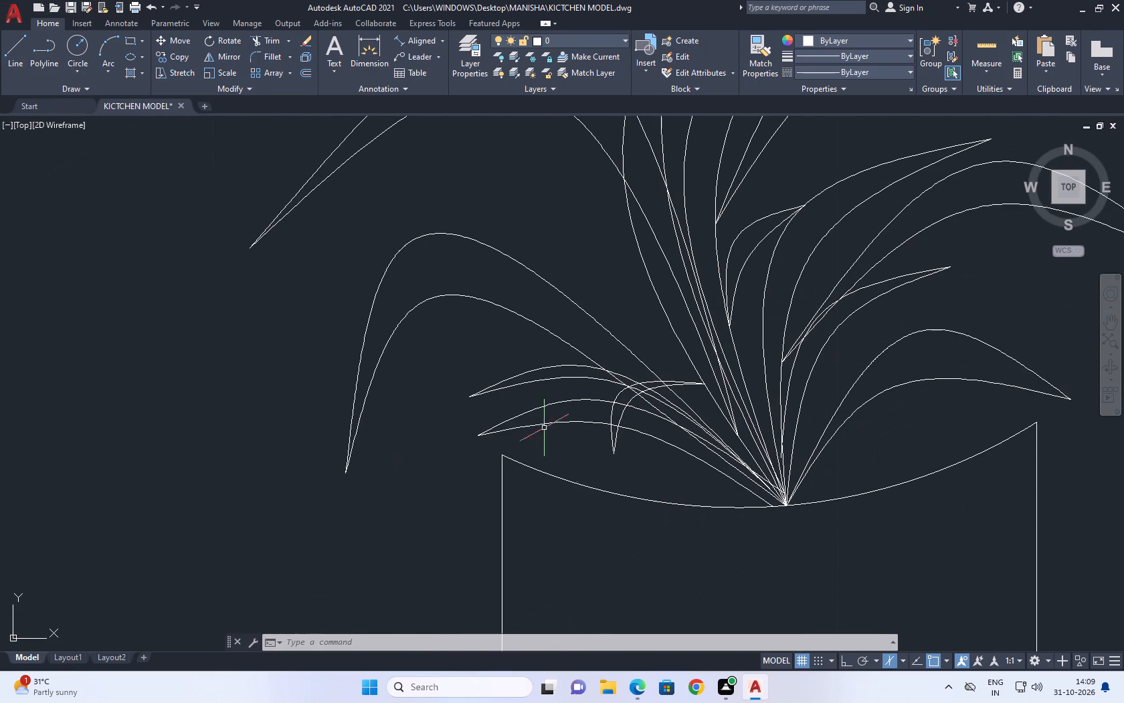
pyautogui.click(102, 46)
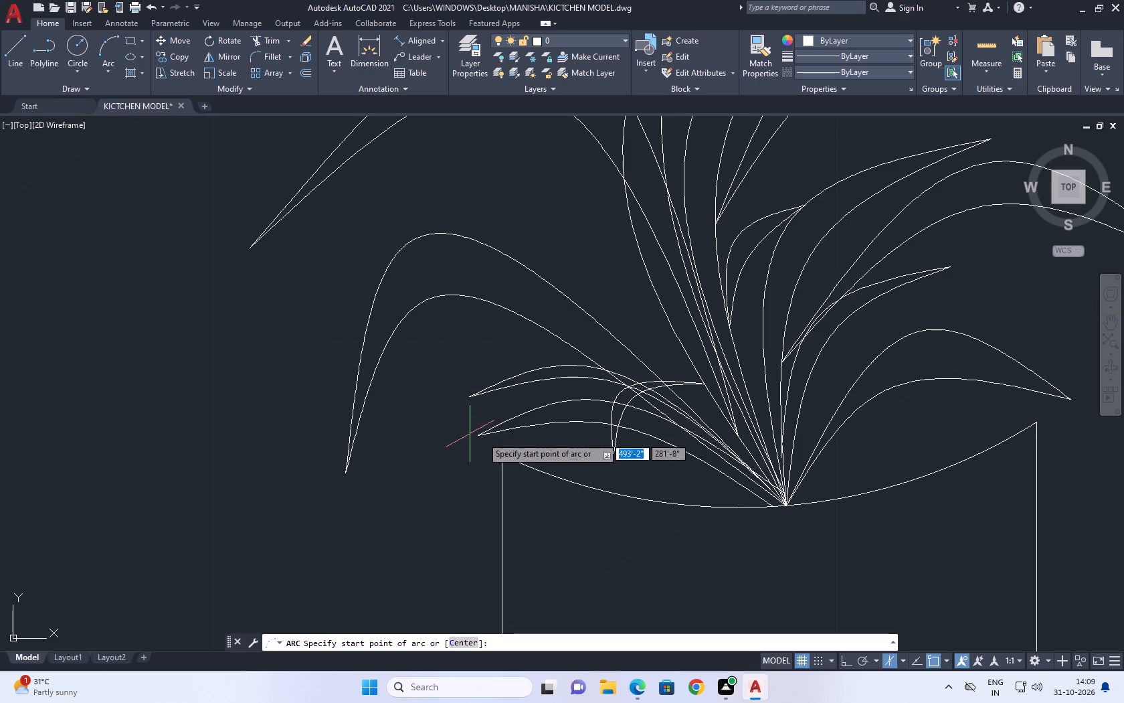
pyautogui.click(506, 453)
pyautogui.moveTo(711, 400); pyautogui.dragTo(597, 426, button='middle')
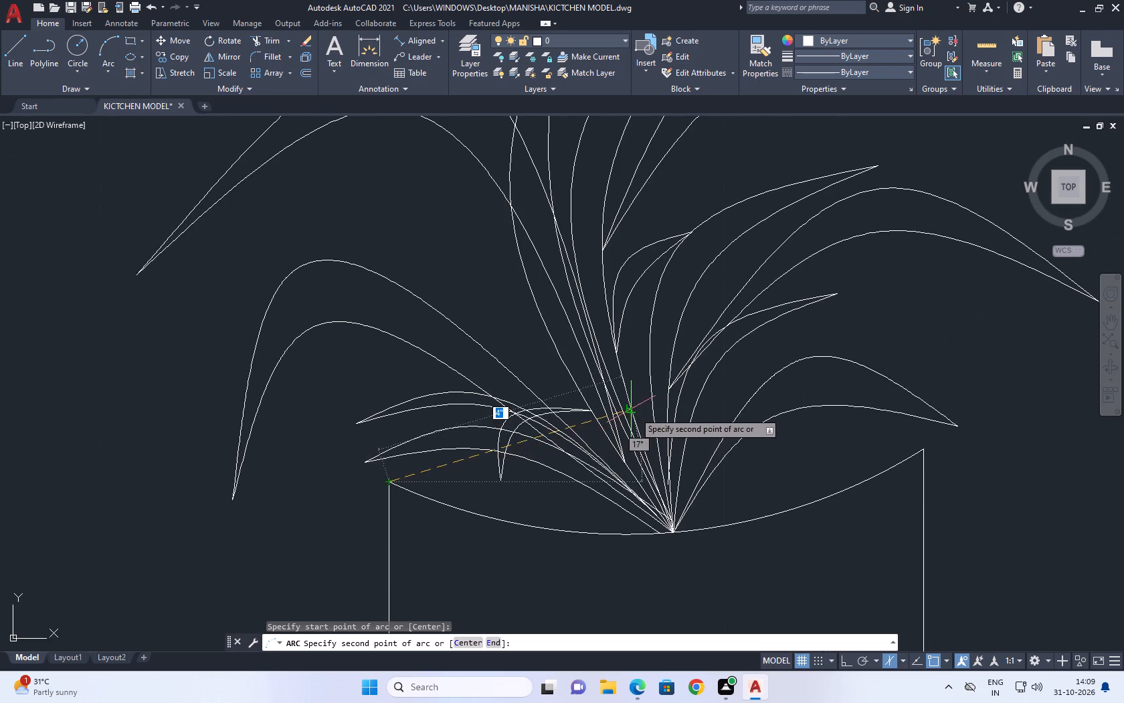
pyautogui.click(647, 421)
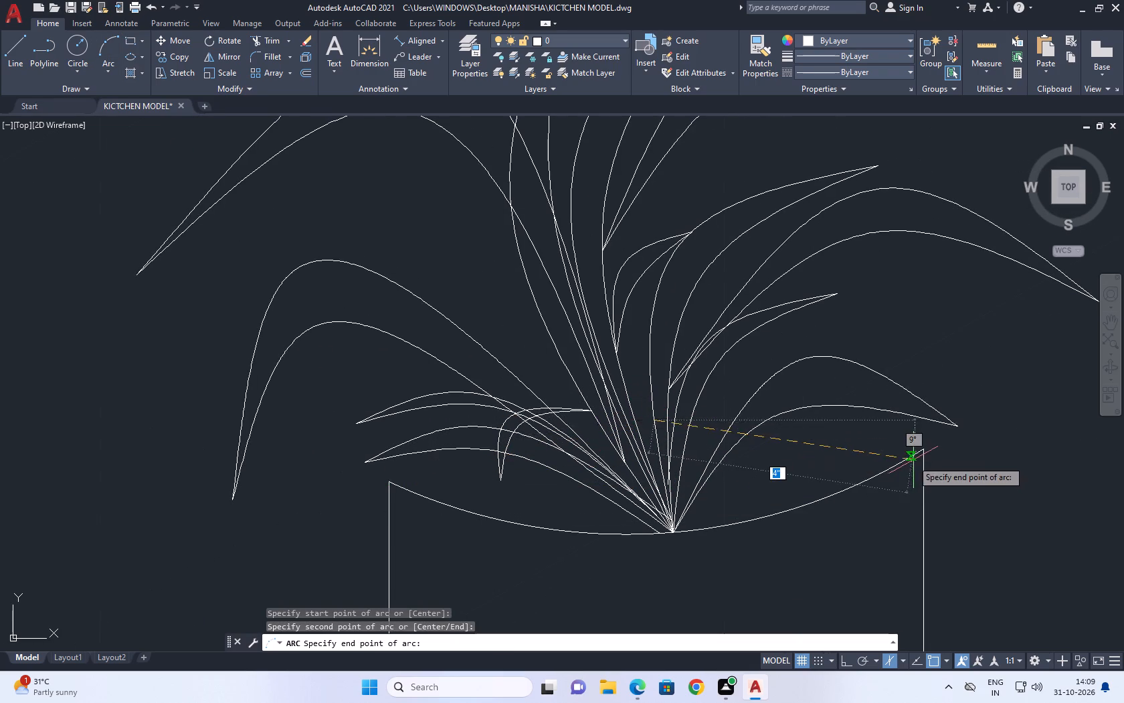
pyautogui.click(928, 449)
# Trim the back rim arc's segments that pass through the small drooping leaf and the left-hand leaves.
pyautogui.moveTo(478, 388); pyautogui.dragTo(450, 378, button='middle')
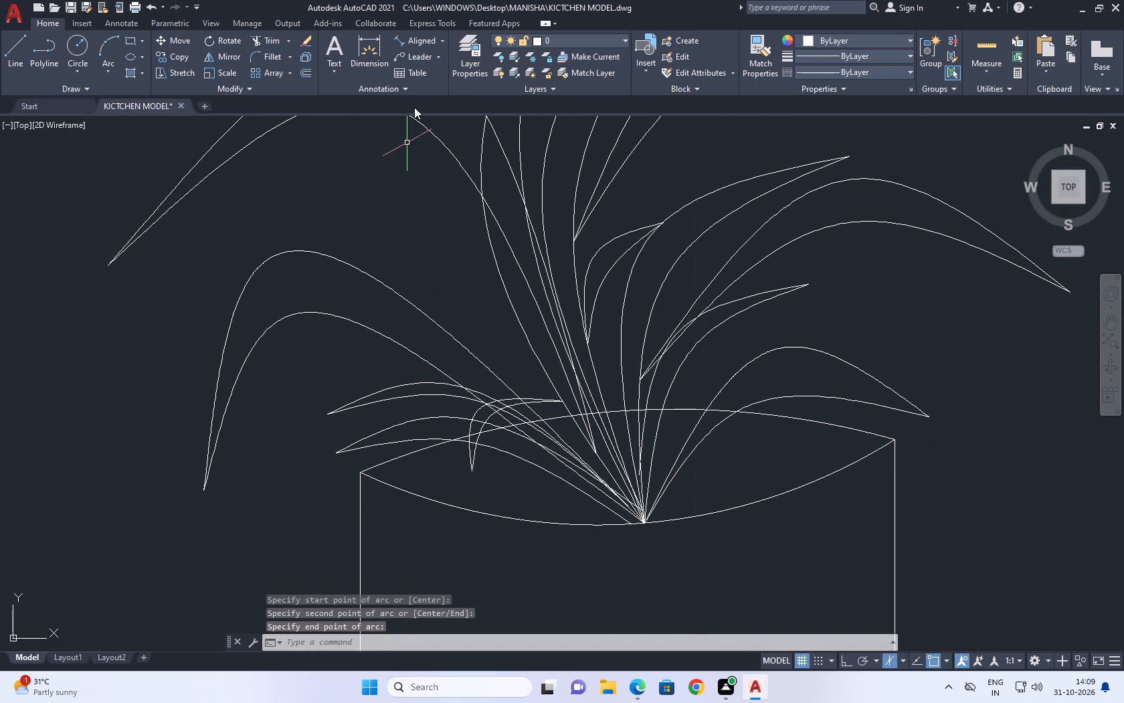
pyautogui.click(262, 39)
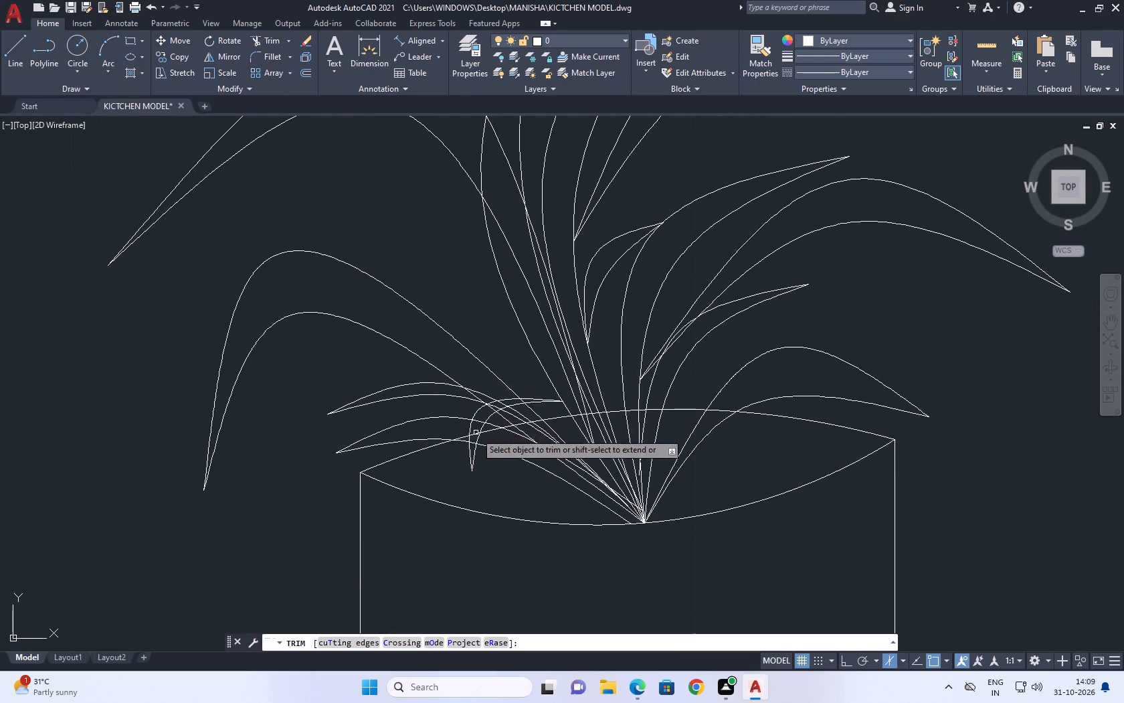
pyautogui.scroll(2, 476, 433)
pyautogui.click(464, 437)
pyautogui.click(466, 447)
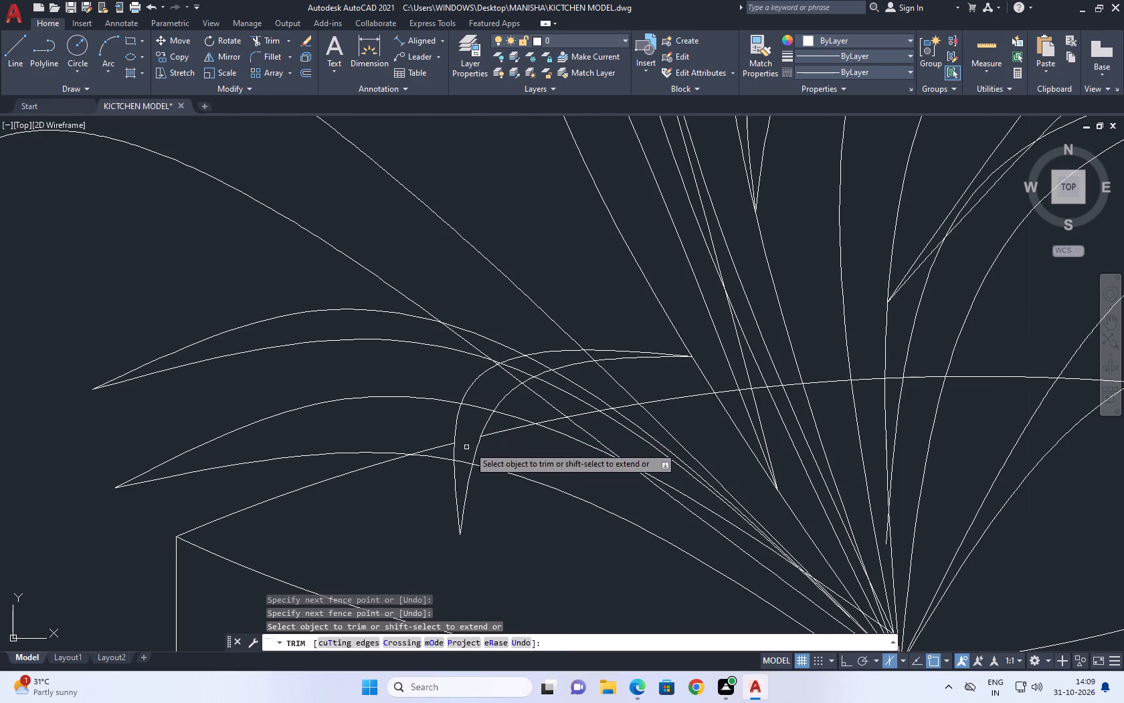
pyautogui.click(496, 428)
pyautogui.click(510, 437)
pyautogui.click(438, 448)
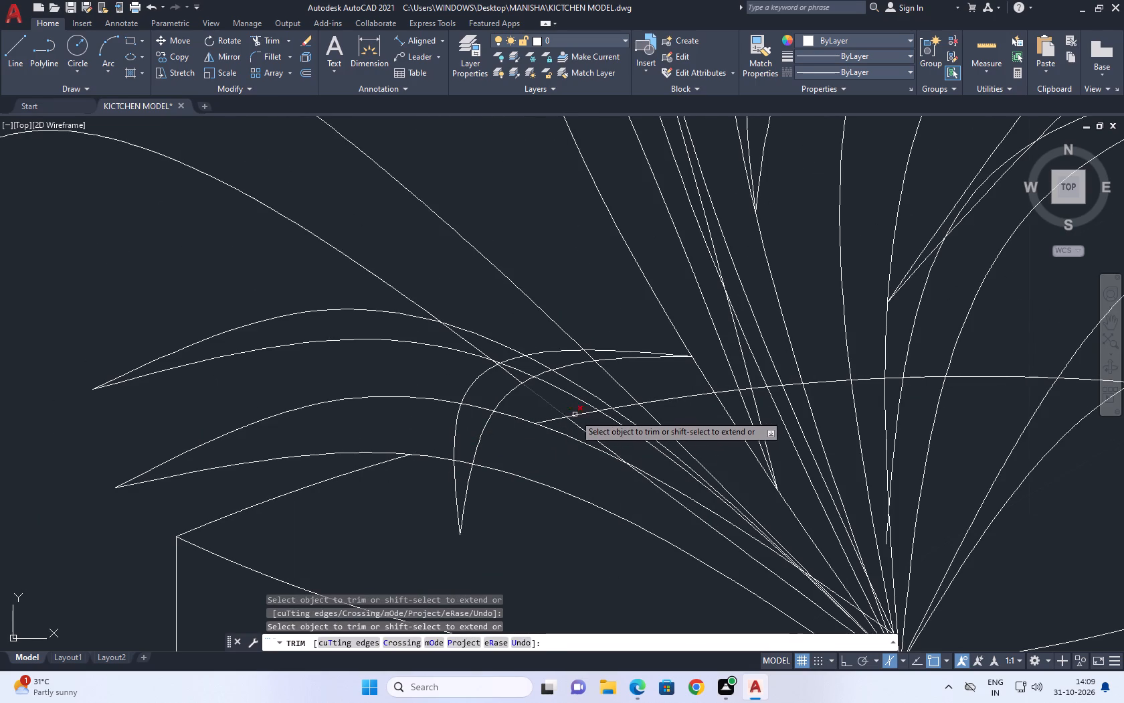
pyautogui.click(579, 414)
pyautogui.scroll(1, 603, 414)
pyautogui.click(611, 408)
# Trim the back rim arc's segments that pass through the central upright leaves and the right-hand leaves.
pyautogui.scroll(-2, 498, 397)
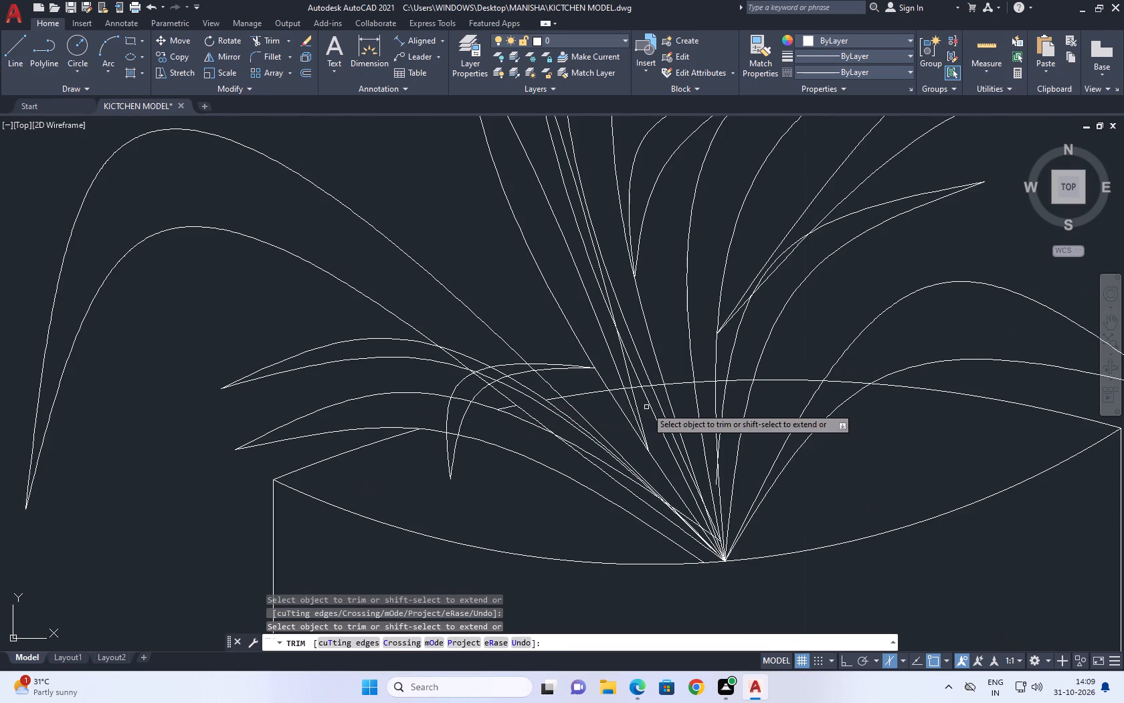
pyautogui.moveTo(644, 406); pyautogui.dragTo(624, 405, button='middle')
pyautogui.scroll(1, 598, 393)
pyautogui.click(596, 386)
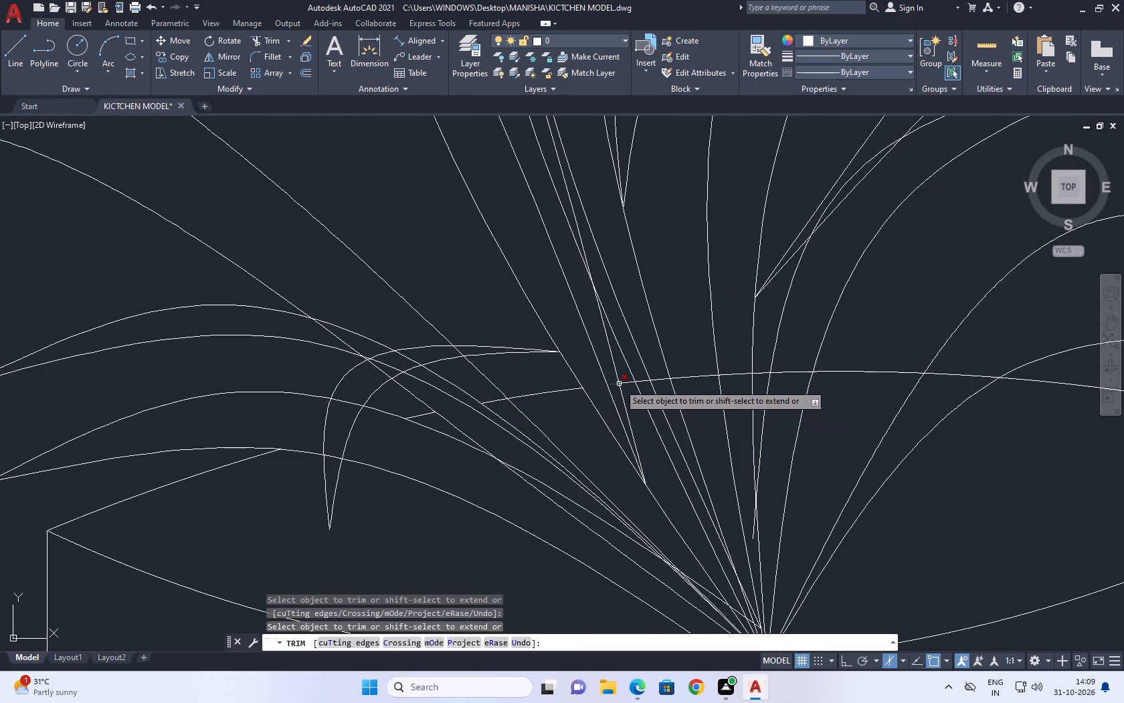
pyautogui.click(619, 384)
pyautogui.click(640, 384)
pyautogui.click(659, 382)
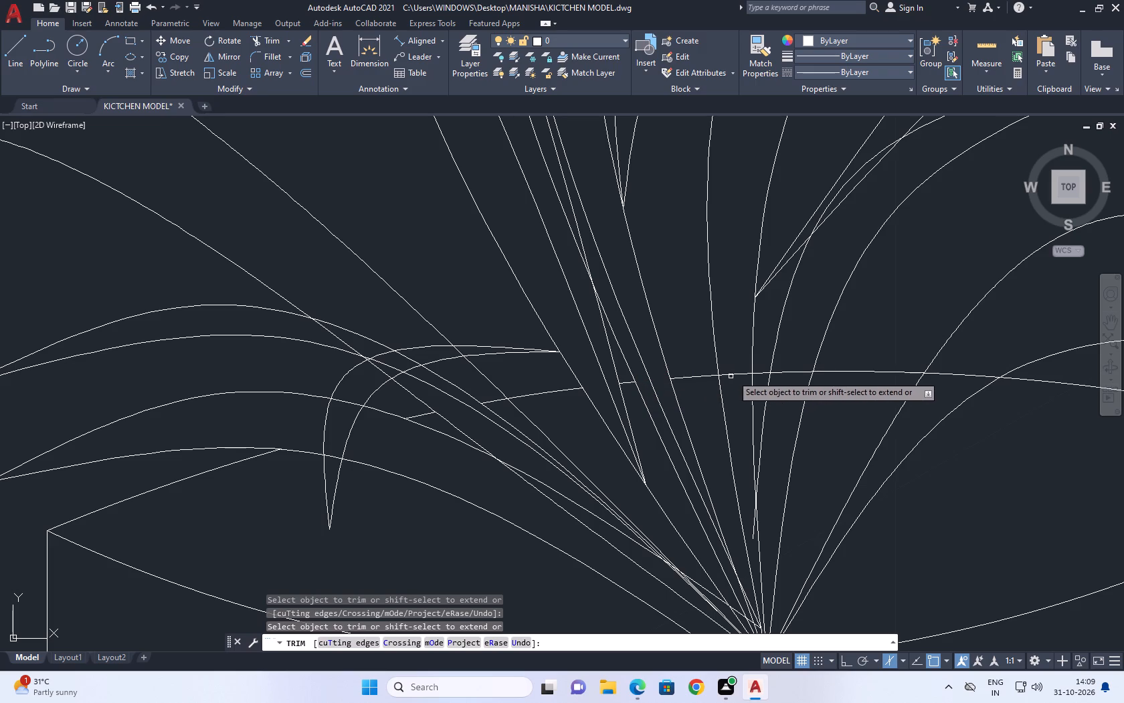
pyautogui.click(737, 372)
pyautogui.click(741, 395)
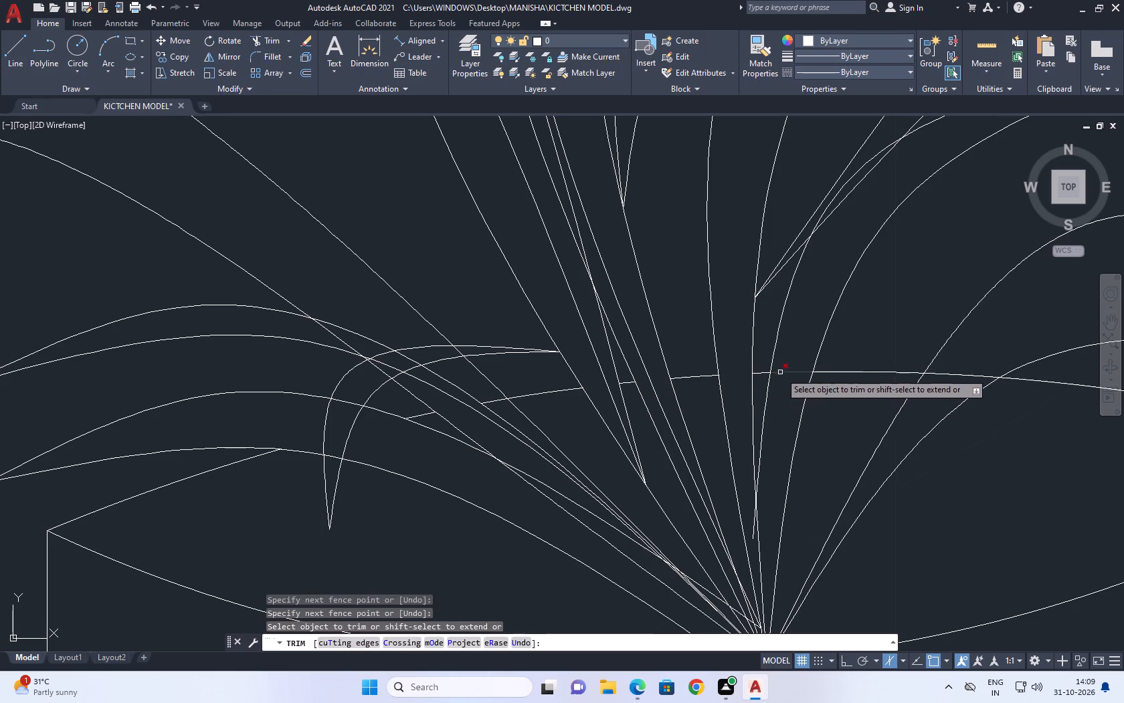
pyautogui.click(782, 371)
pyautogui.moveTo(658, 401); pyautogui.dragTo(306, 405, button='middle')
pyautogui.click(642, 376)
pyautogui.click(597, 394)
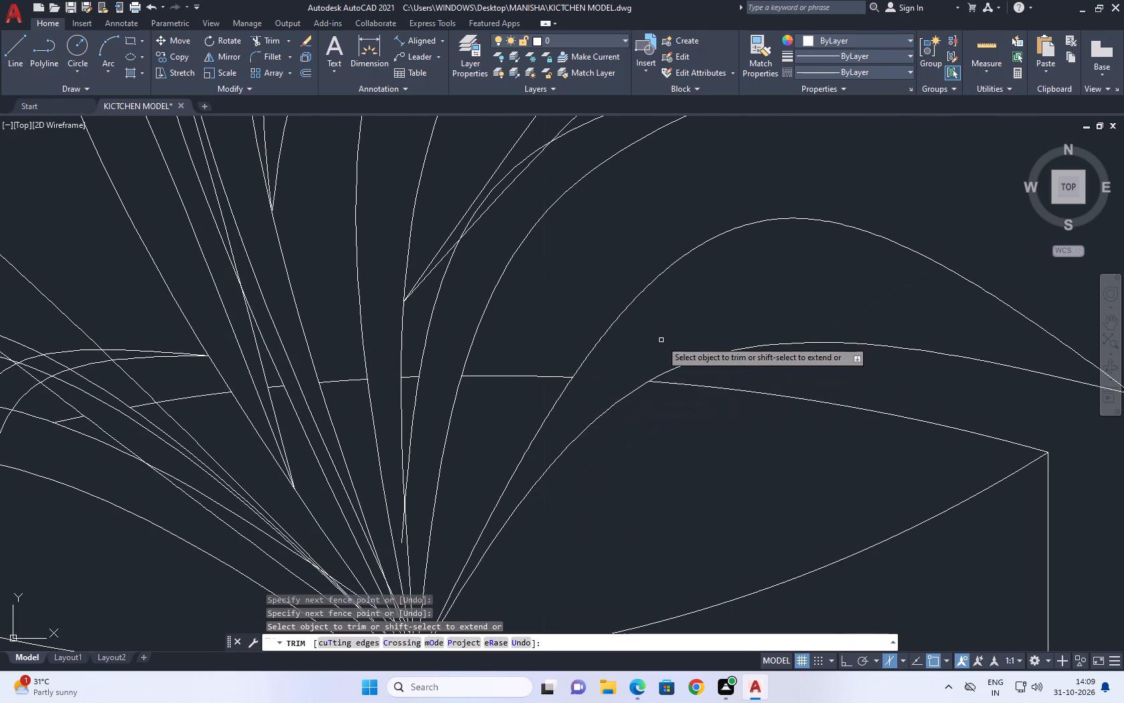
pyautogui.rightClick(661, 340)
pyautogui.click(679, 365)
# Draw a three-point spline from the tall upright leaf's left edge, arching outward and drooping to a tip beyond the left-hand leaves.
pyautogui.scroll(-2, 684, 347)
pyautogui.moveTo(488, 357); pyautogui.dragTo(541, 364, button='middle')
pyautogui.scroll(-1, 488, 357)
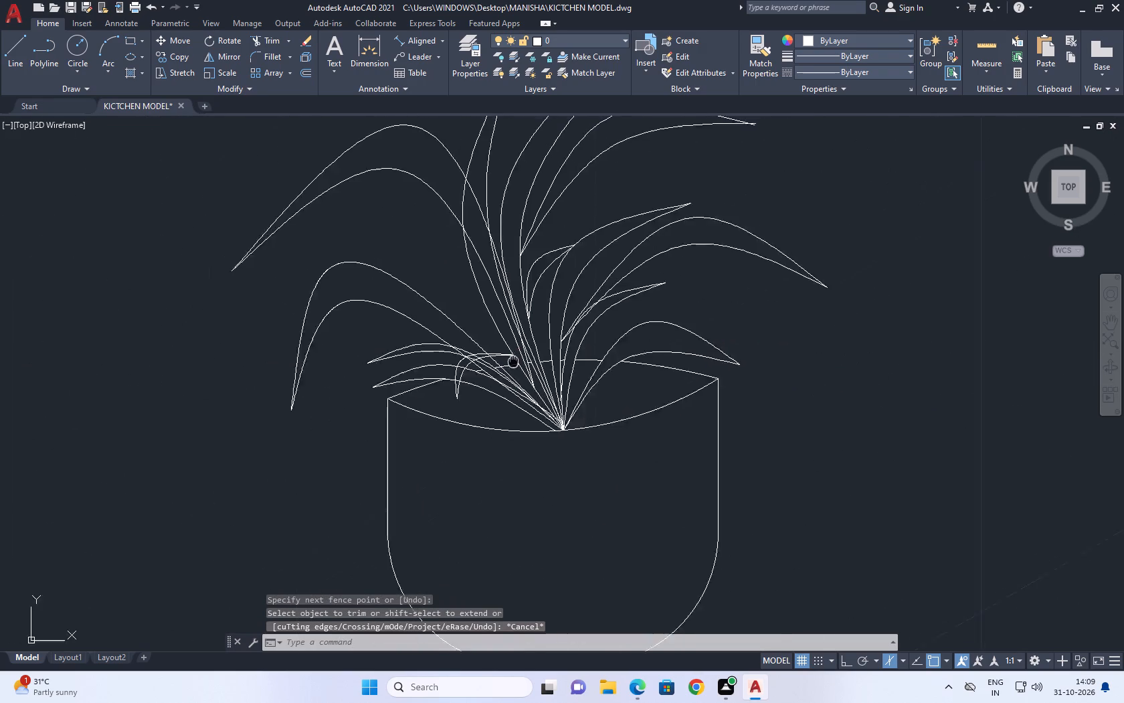
pyautogui.moveTo(541, 364); pyautogui.dragTo(606, 376, button='middle')
pyautogui.moveTo(597, 358); pyautogui.dragTo(559, 381, button='middle')
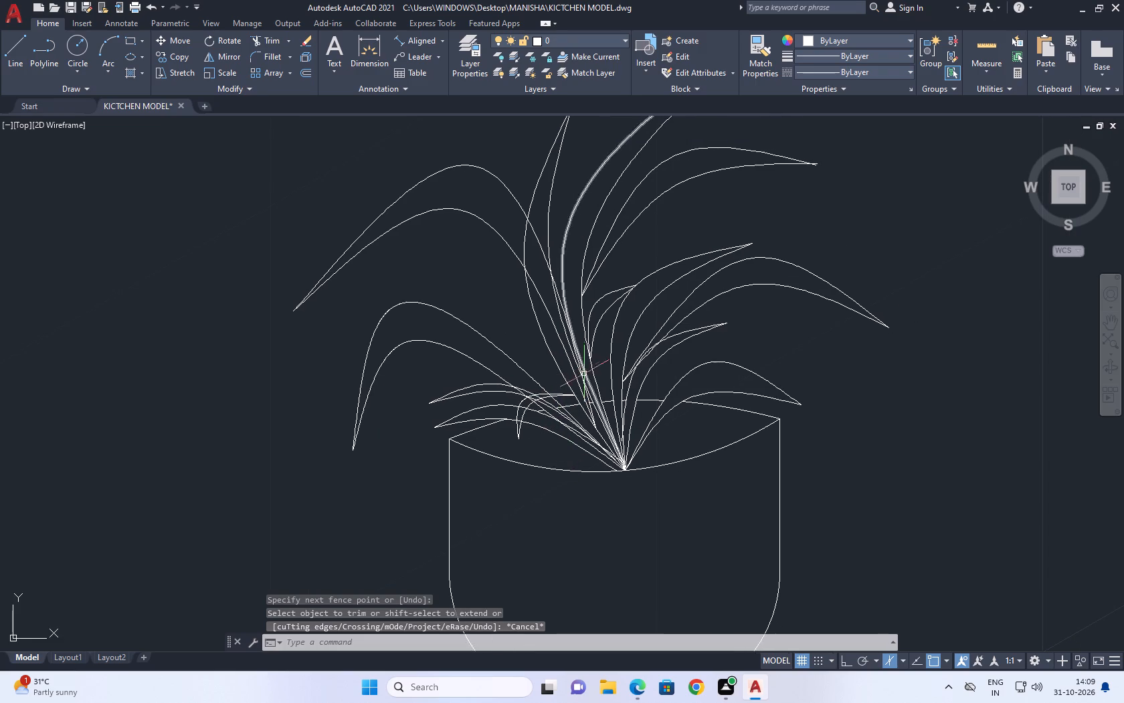
pyautogui.moveTo(583, 376); pyautogui.dragTo(494, 437, button='middle')
pyautogui.press('s')
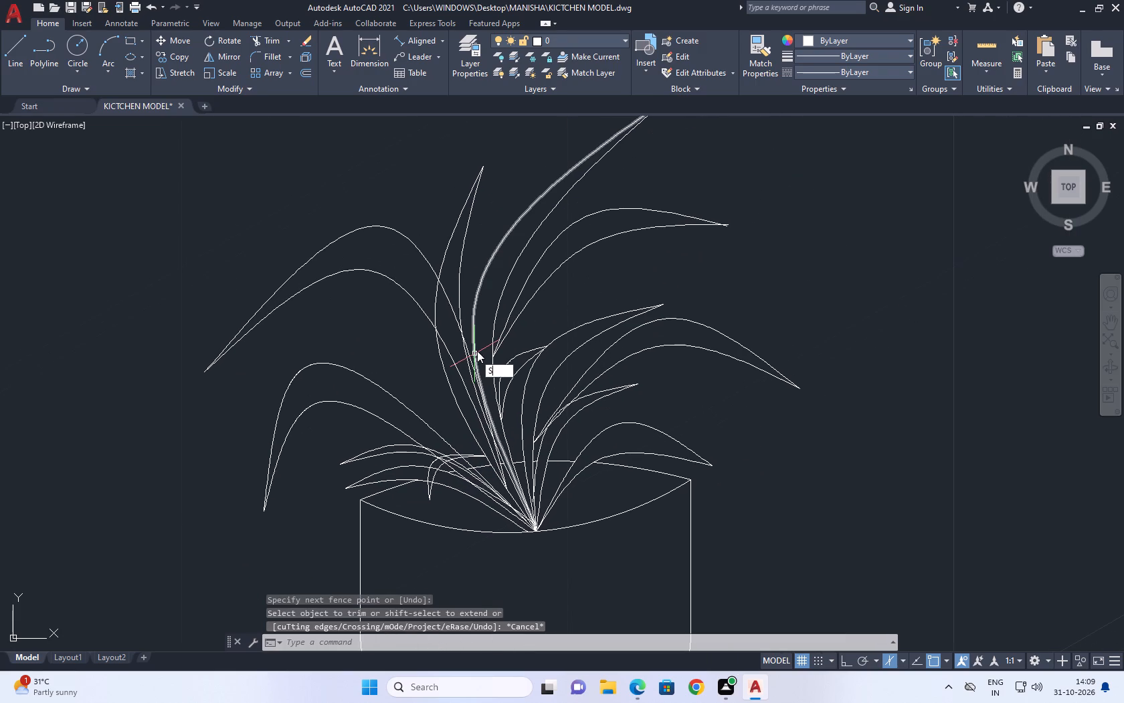
pyautogui.write('PL')
pyautogui.press('space')
pyautogui.moveTo(519, 319); pyautogui.dragTo(542, 368, button='middle')
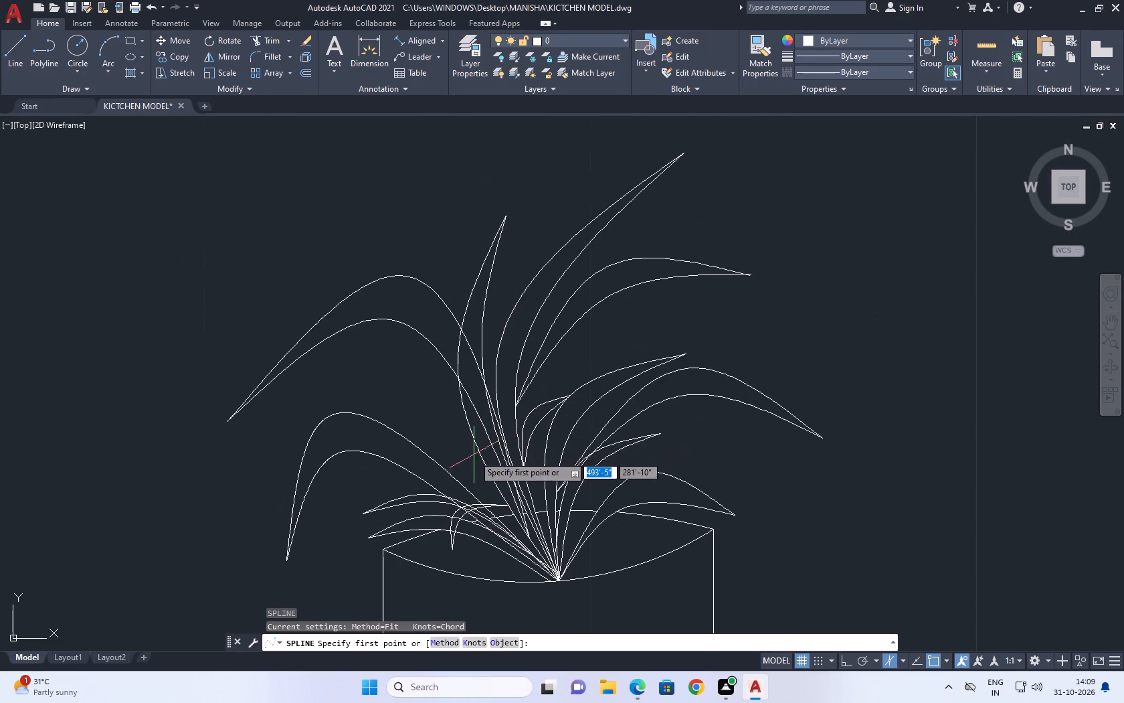
pyautogui.moveTo(583, 473); pyautogui.dragTo(553, 391, button='middle')
pyautogui.scroll(-3, 386, 330)
pyautogui.scroll(3, 415, 367)
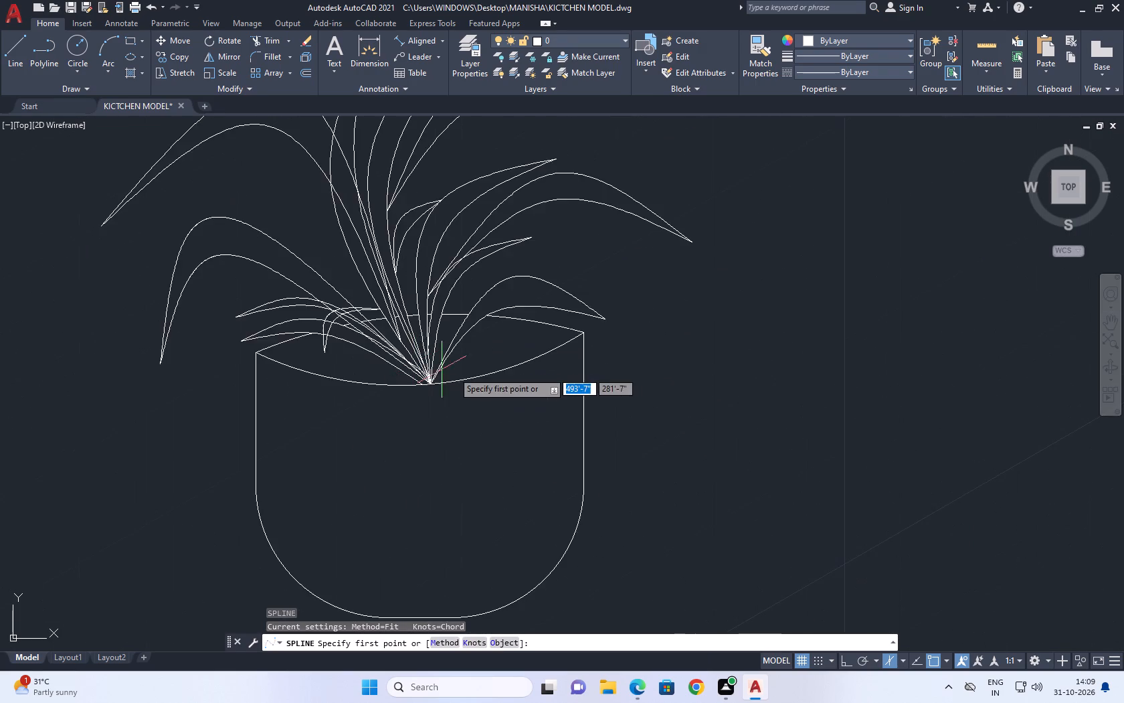
pyautogui.scroll(1, 469, 374)
pyautogui.moveTo(459, 321); pyautogui.dragTo(450, 374, button='middle')
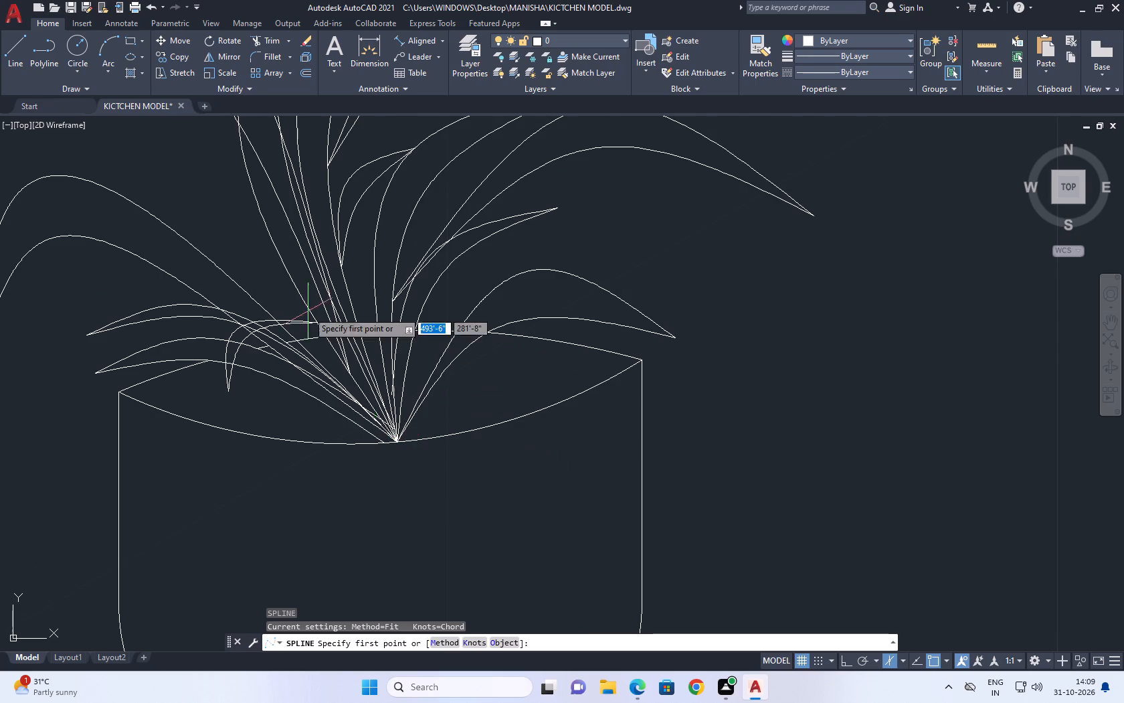
pyautogui.moveTo(300, 250); pyautogui.dragTo(472, 483, button='middle')
pyautogui.click(417, 402)
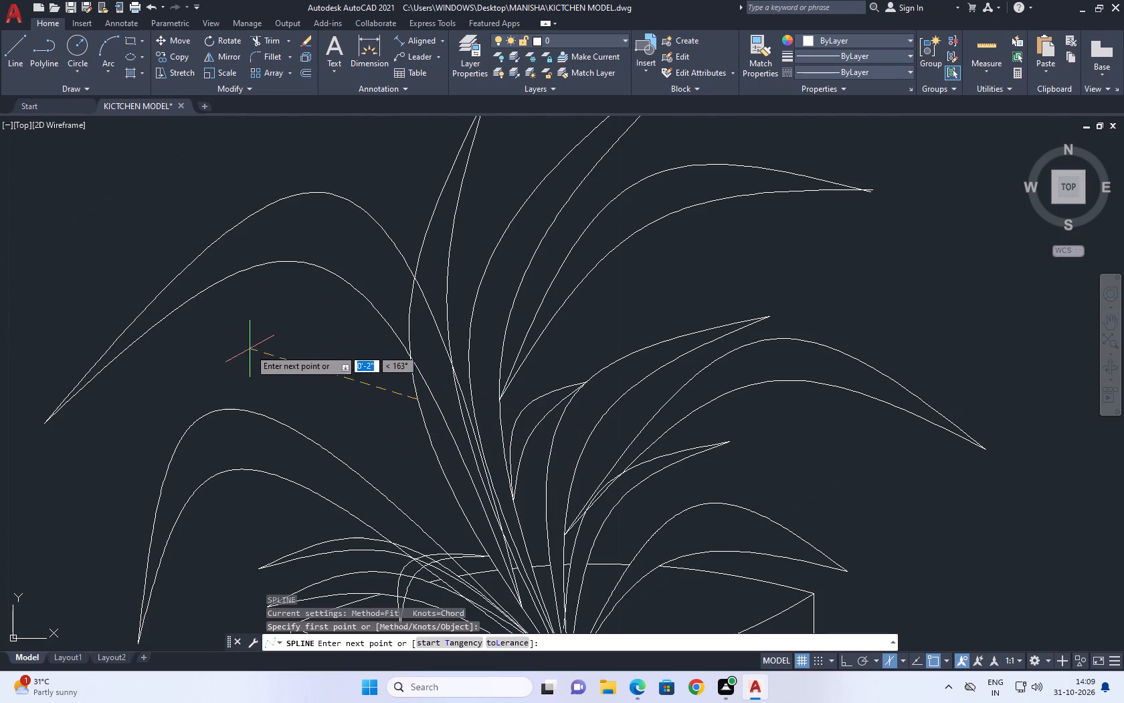
pyautogui.scroll(-1, 242, 344)
pyautogui.moveTo(181, 362); pyautogui.dragTo(181, 354)
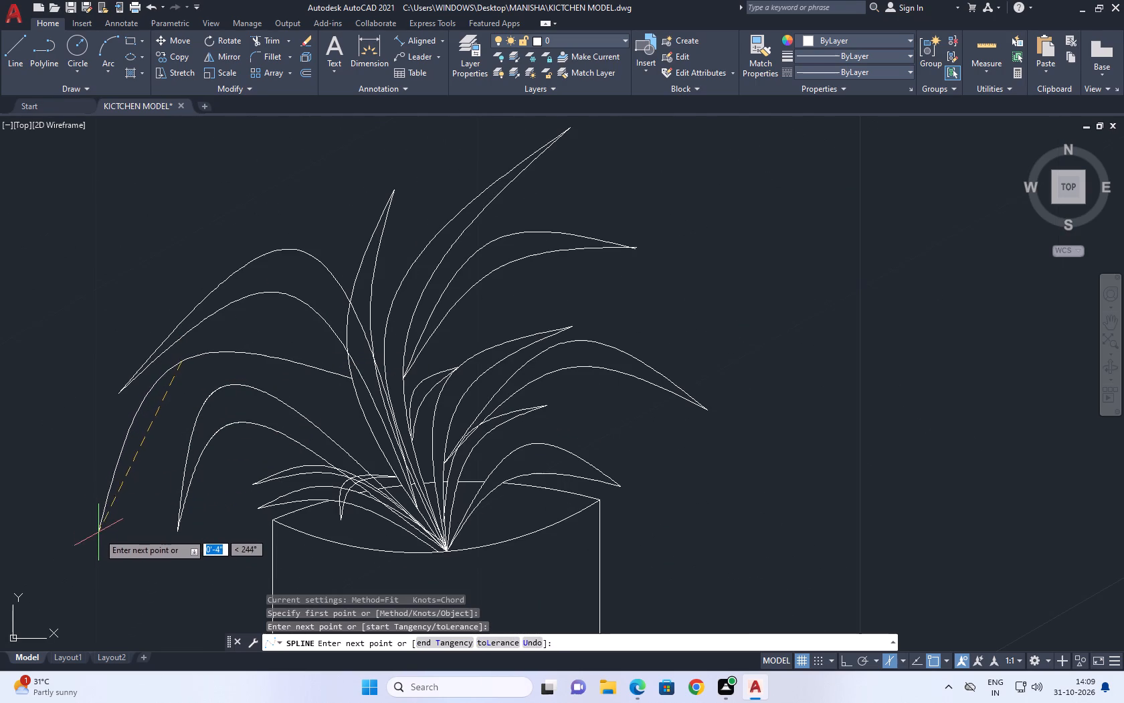
pyautogui.click(96, 549)
pyautogui.press('space')
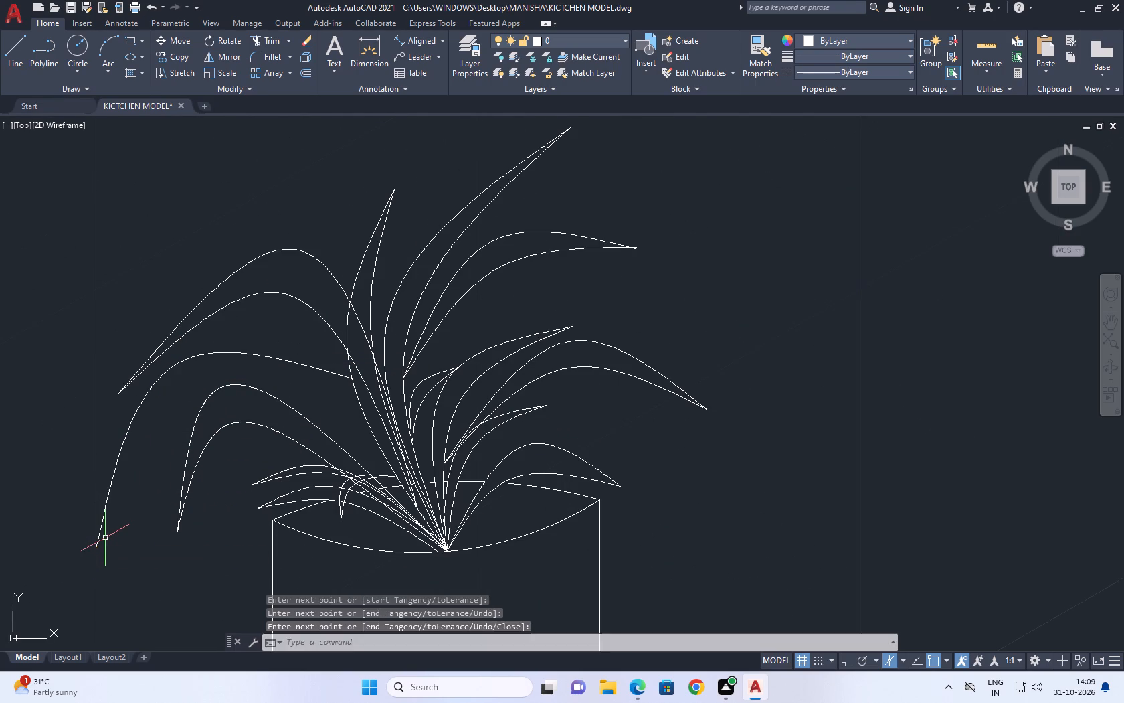
# Close the new drooping left leaf with a three-point spline from its tip, below the first curve, back to its starting point.
pyautogui.press('space')
pyautogui.click(98, 548)
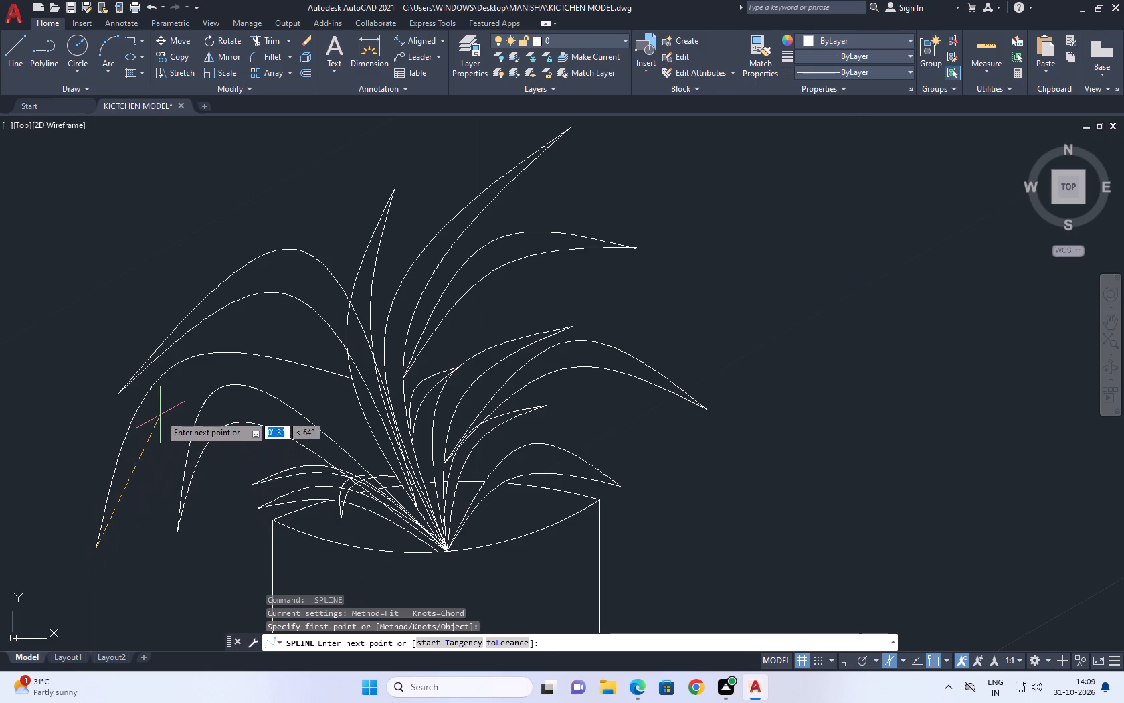
pyautogui.click(161, 410)
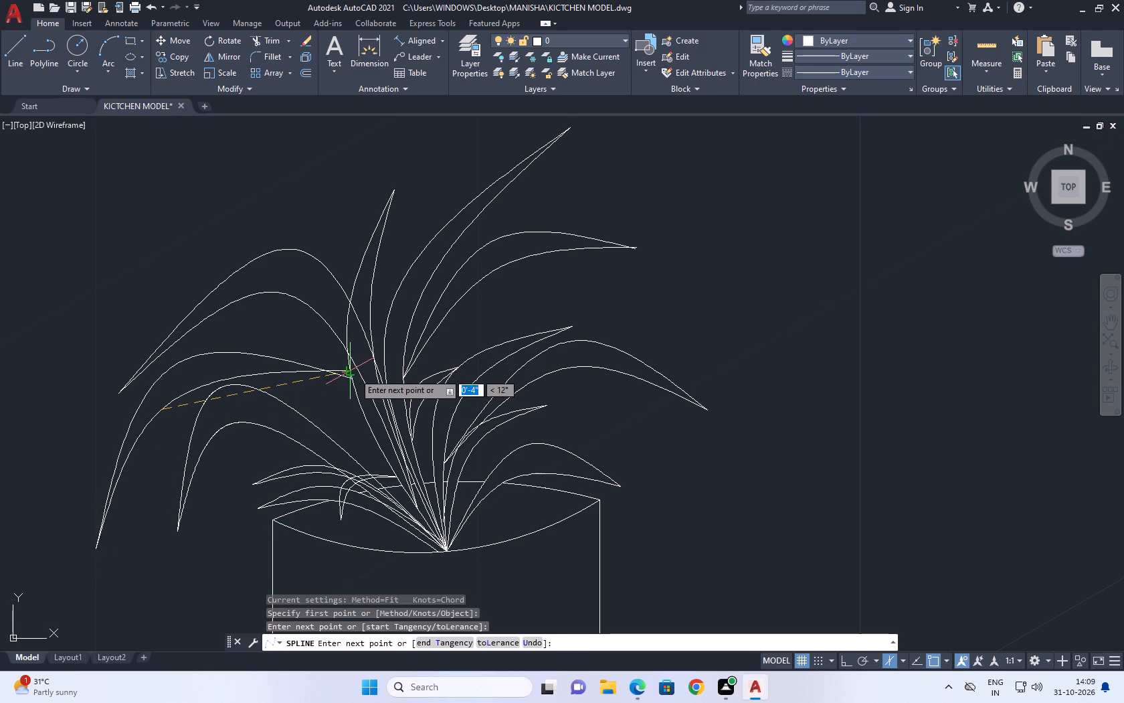
pyautogui.click(356, 383)
pyautogui.press('space')
# Widen the new left leaf's base by stretching its lower spline's inner endpoint slightly down along the upright leaf's edge.
pyautogui.scroll(-2, 368, 360)
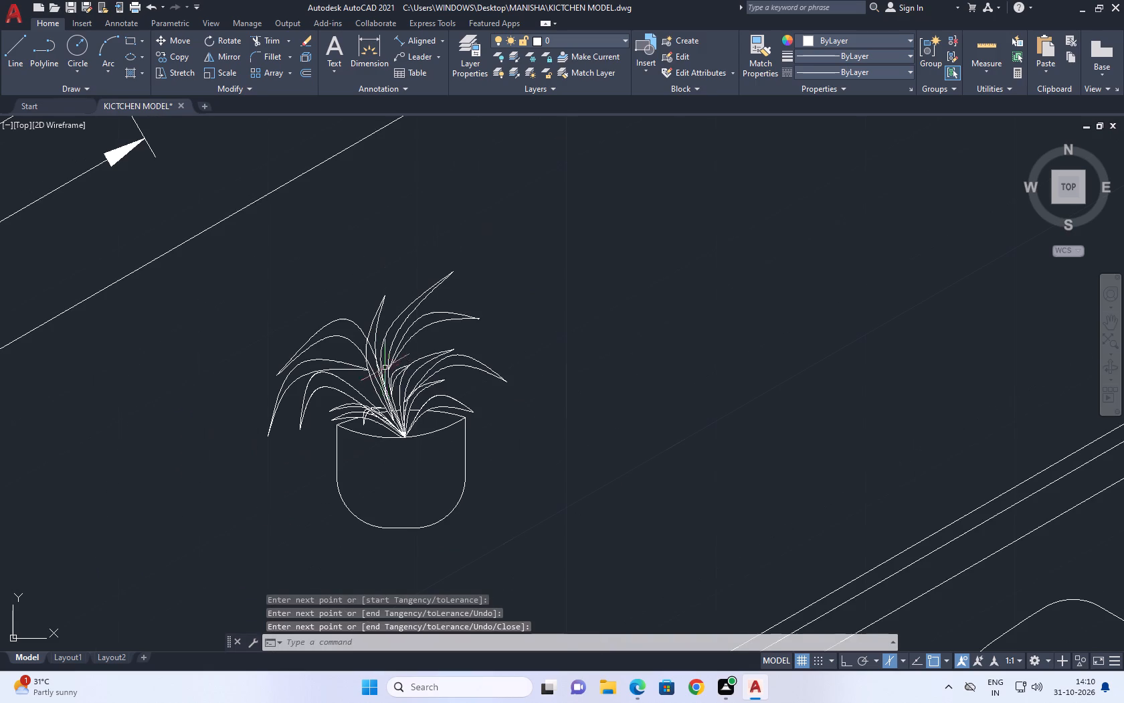
pyautogui.moveTo(361, 349); pyautogui.dragTo(391, 390, button='middle')
pyautogui.scroll(3, 373, 409)
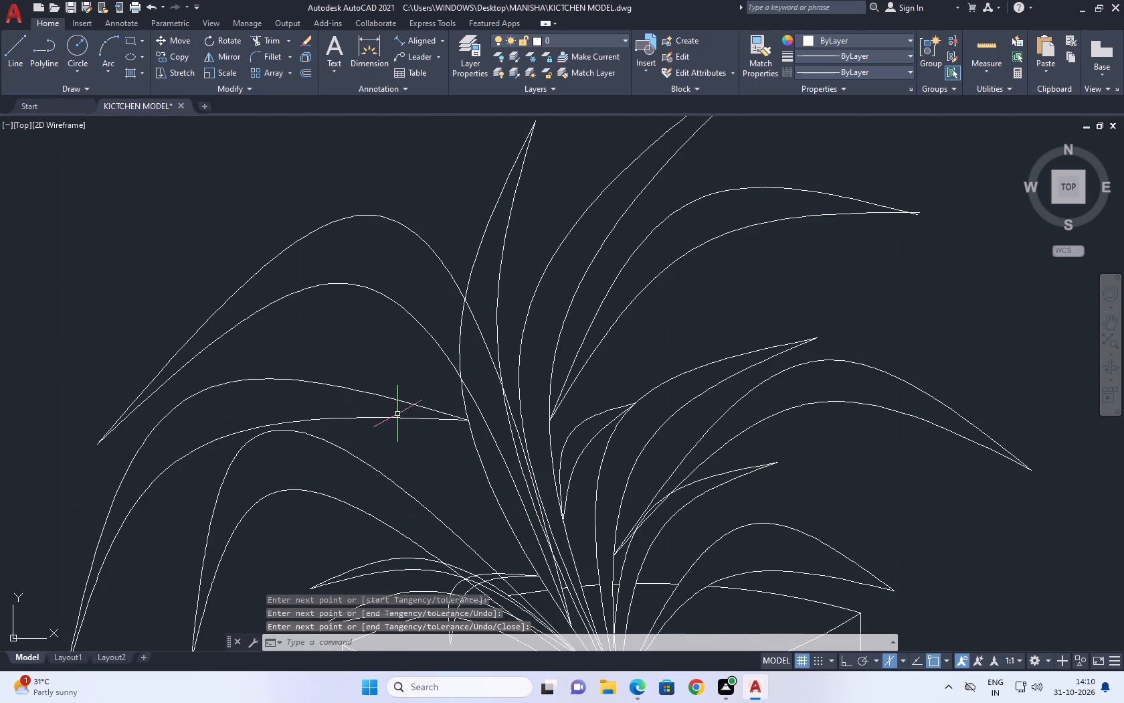
pyautogui.moveTo(400, 416); pyautogui.dragTo(400, 423)
pyautogui.click(391, 442)
pyautogui.click(468, 420)
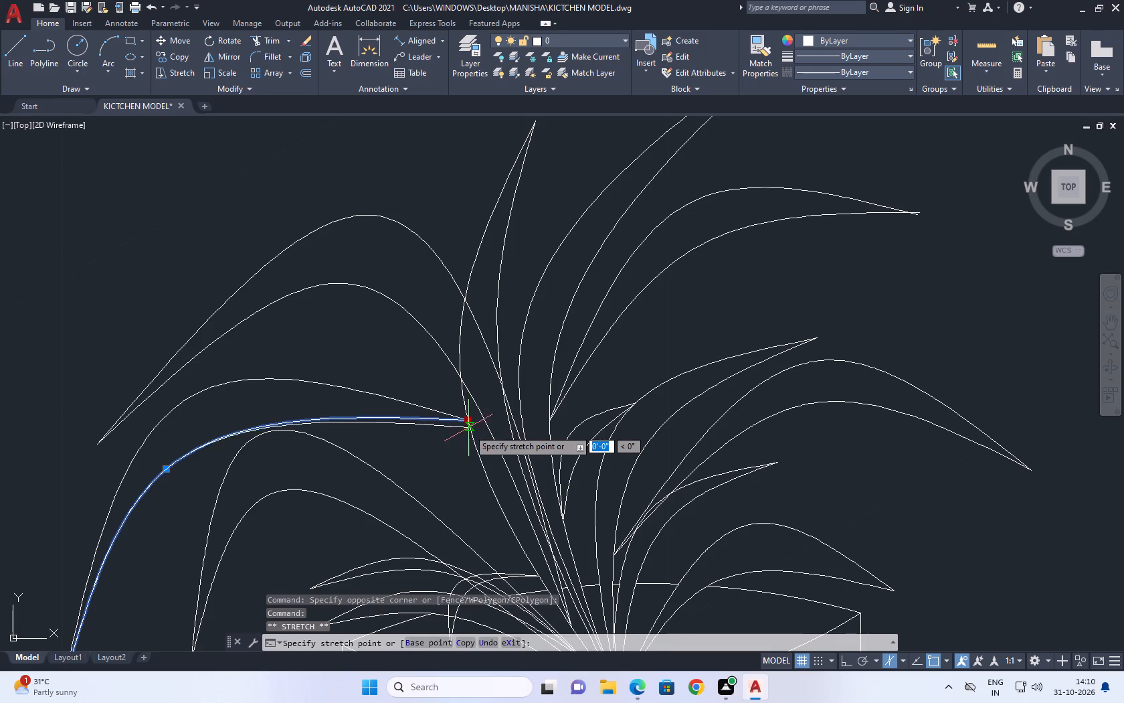
pyautogui.click(468, 436)
pyautogui.rightClick(380, 321)
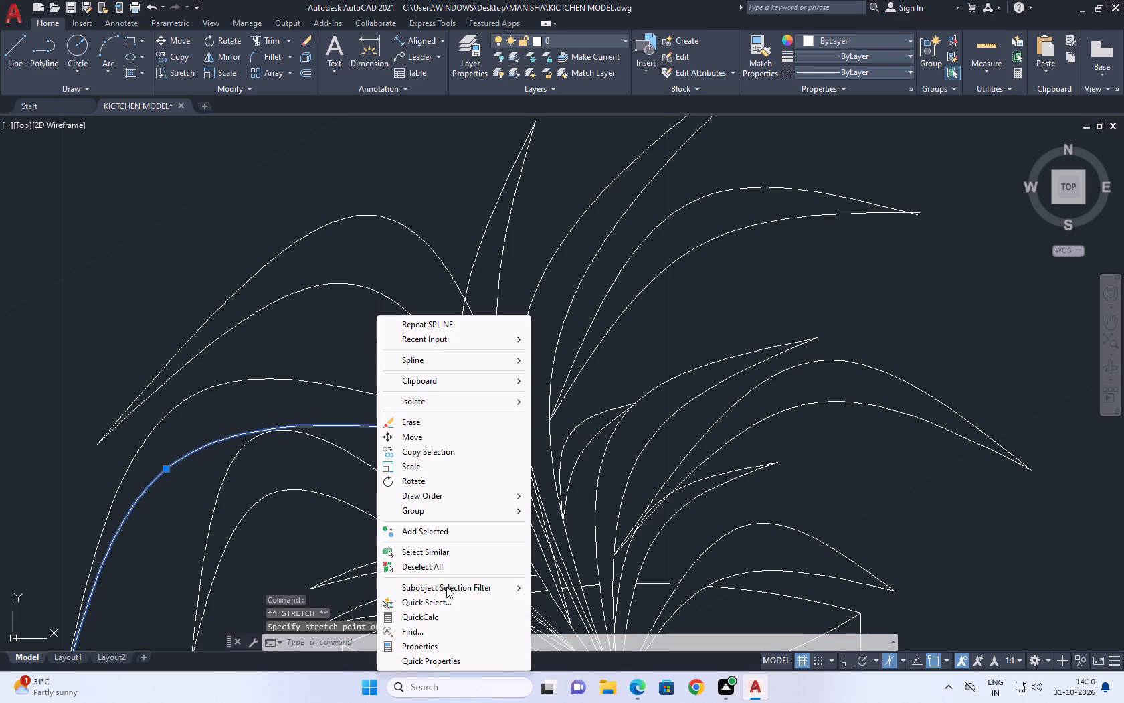
pyautogui.click(448, 564)
# Convert all of the potted plant's leaves and pot outlines into a block named TRESSS.
pyautogui.scroll(-3, 351, 445)
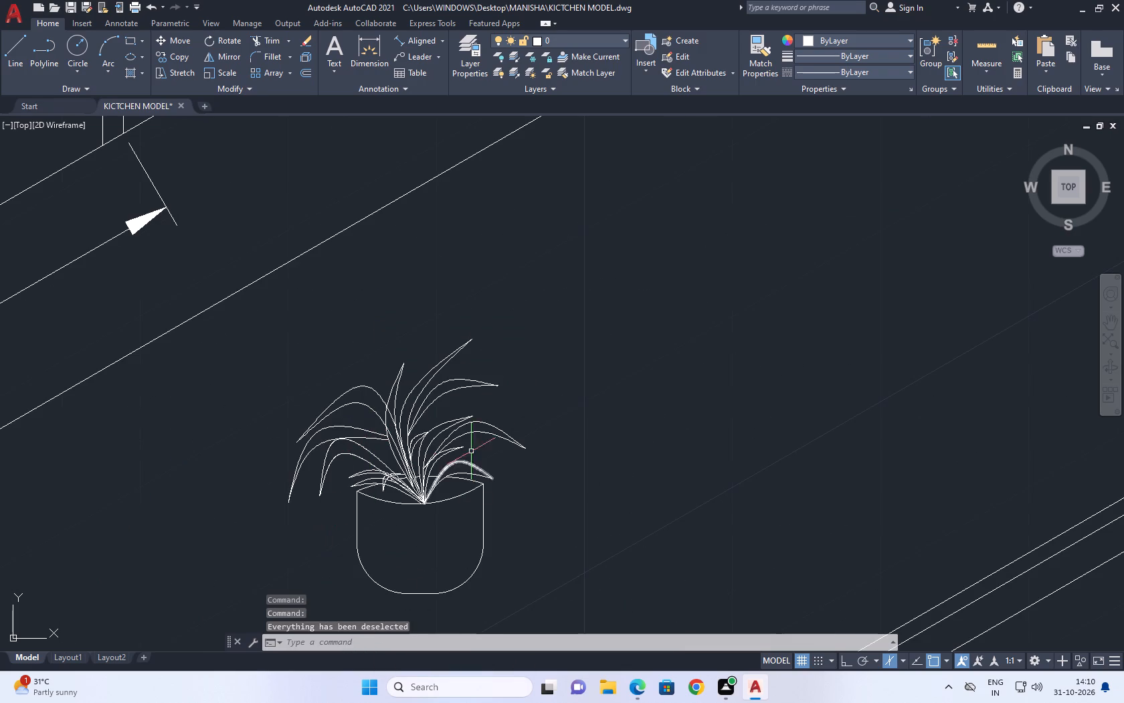
pyautogui.moveTo(512, 424); pyautogui.dragTo(586, 332, button='middle')
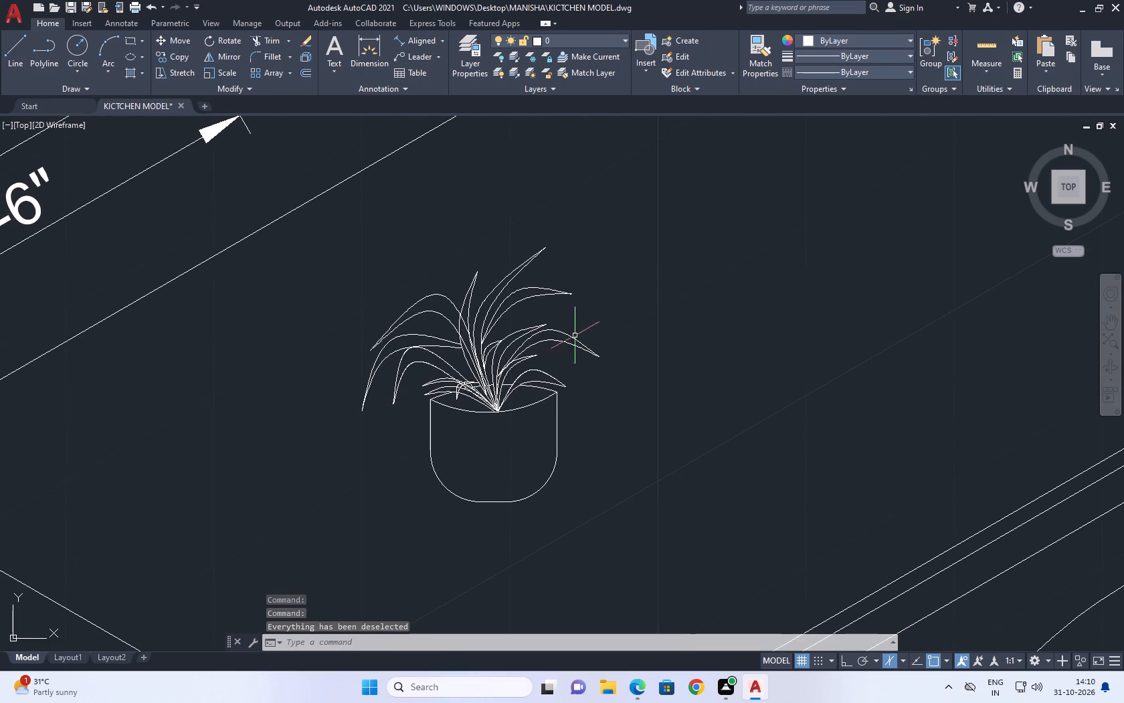
pyautogui.moveTo(614, 297); pyautogui.dragTo(578, 434, button='middle')
pyautogui.scroll(-2, 574, 448)
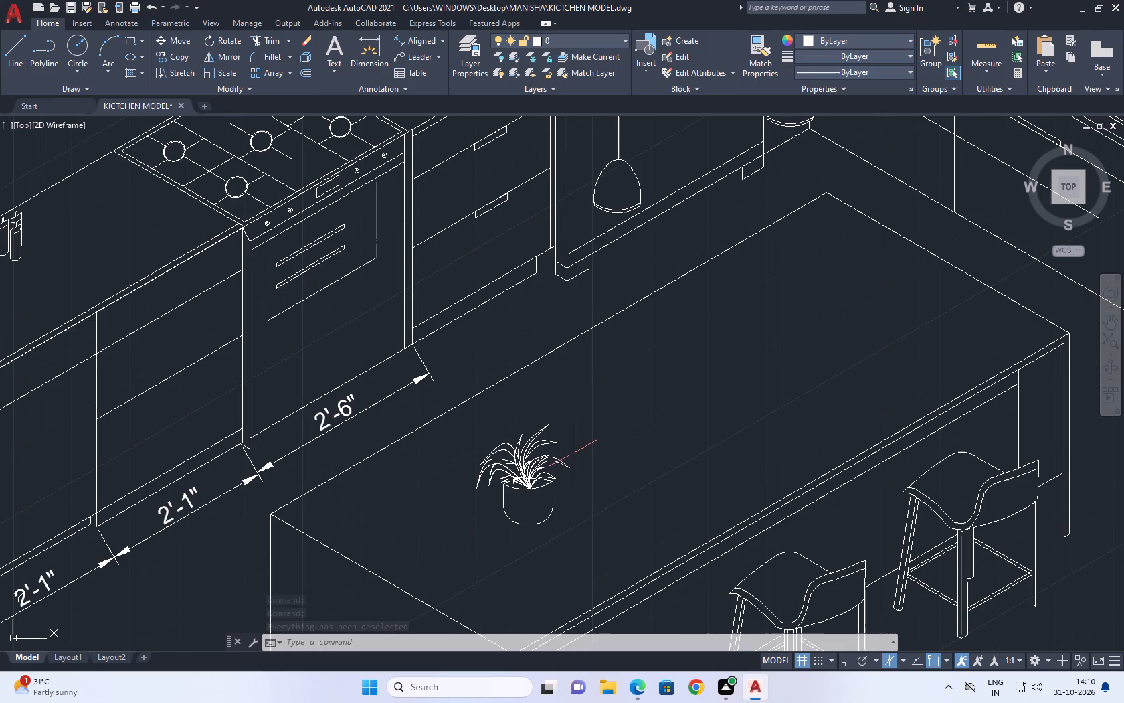
pyautogui.moveTo(690, 422); pyautogui.dragTo(670, 421, button='middle')
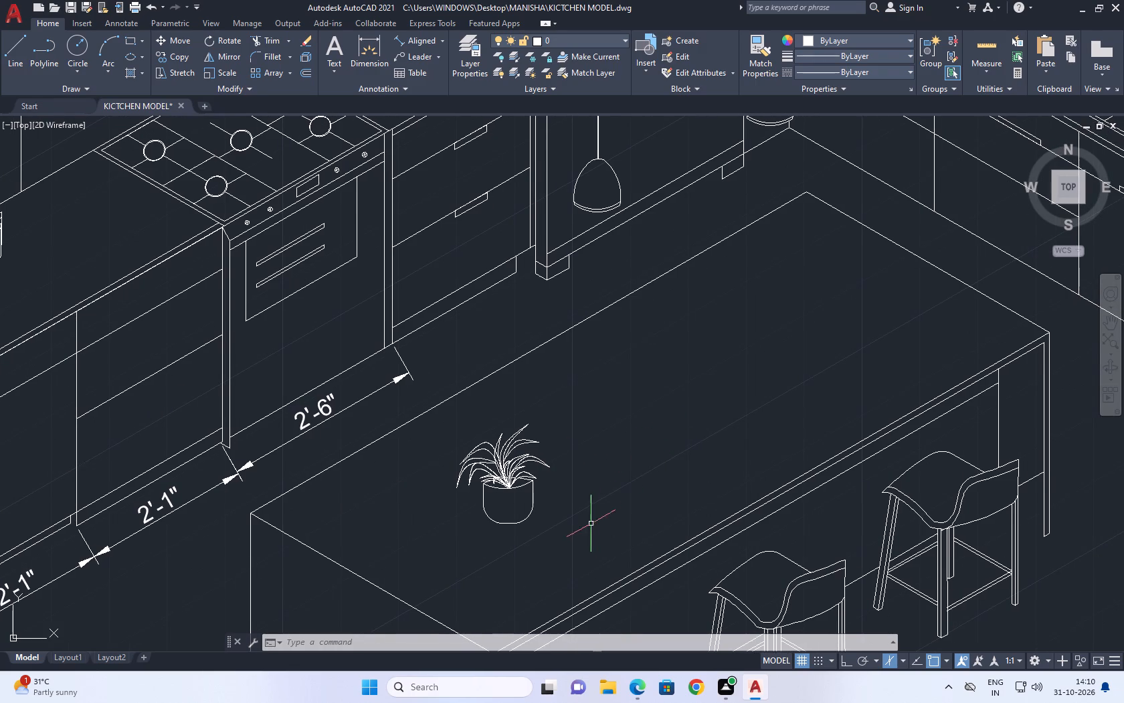
pyautogui.scroll(2, 528, 503)
pyautogui.moveTo(550, 601); pyautogui.dragTo(512, 548)
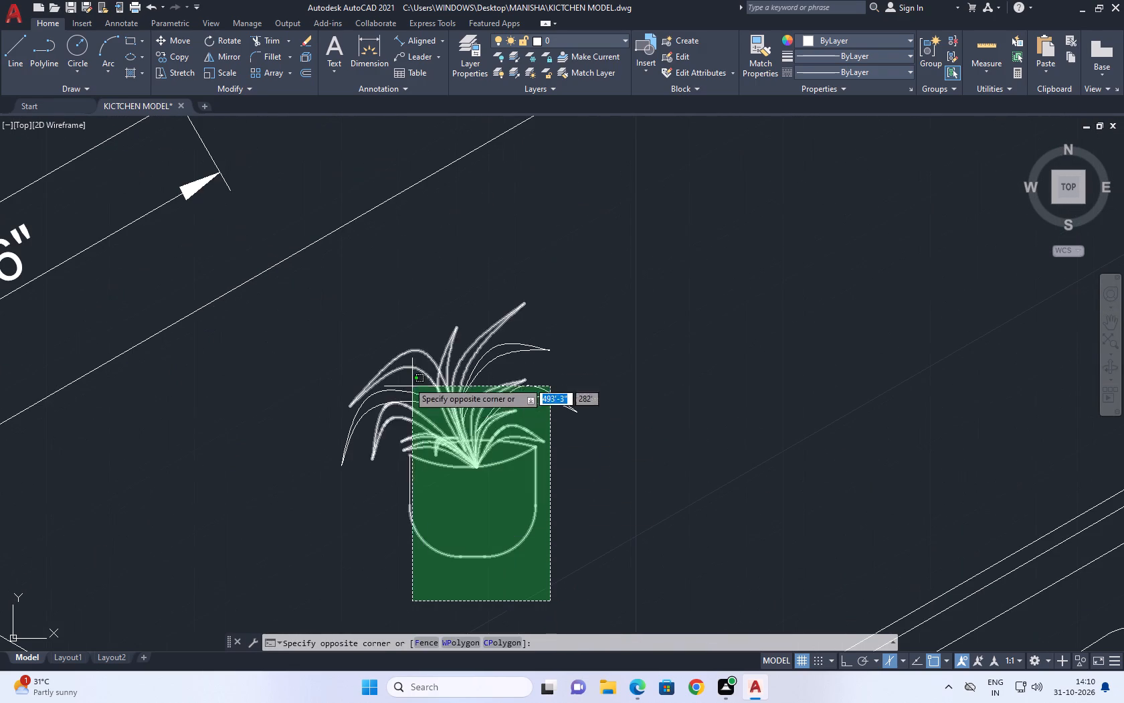
pyautogui.click(362, 311)
pyautogui.moveTo(588, 562); pyautogui.dragTo(582, 558)
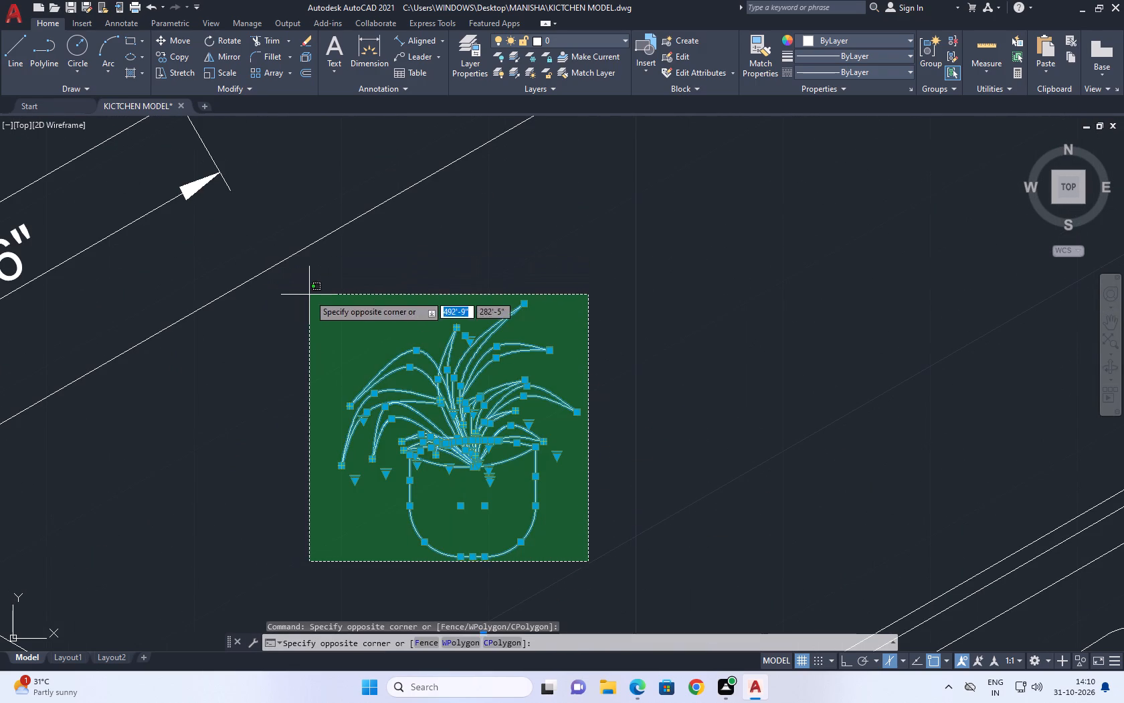
pyautogui.click(309, 295)
pyautogui.moveTo(635, 546); pyautogui.dragTo(612, 530)
pyautogui.moveTo(401, 354); pyautogui.dragTo(395, 347)
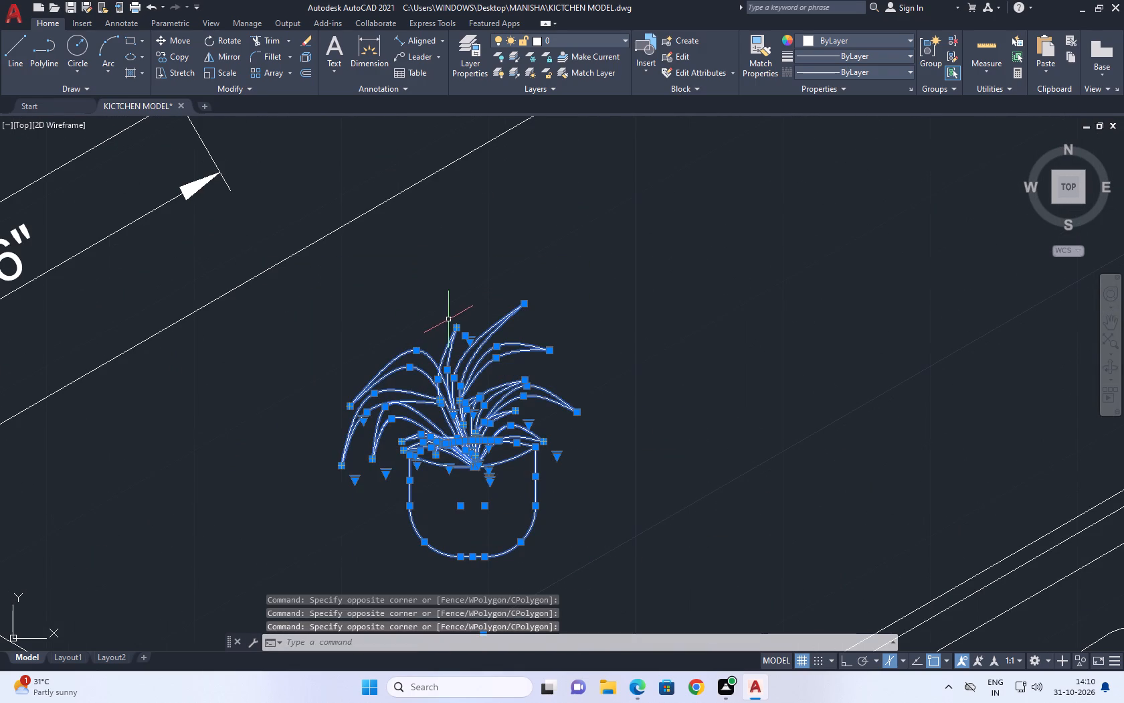
pyautogui.press('b')
pyautogui.press('space')
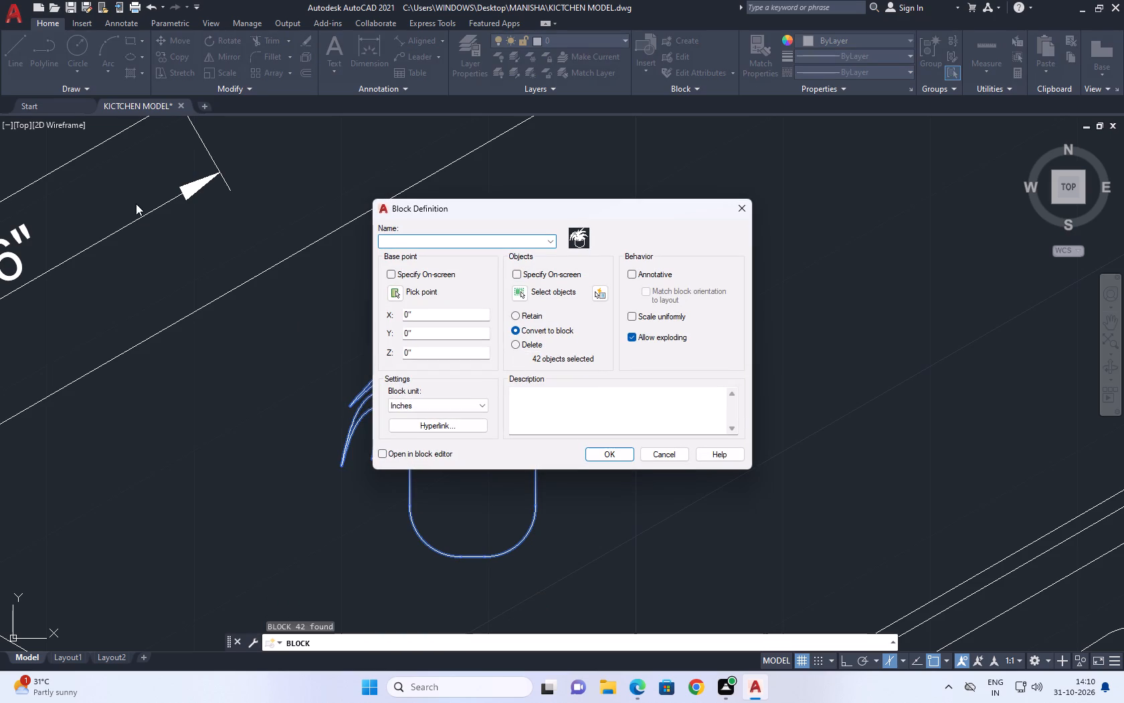
pyautogui.write('TRESSS')
pyautogui.click(617, 452)
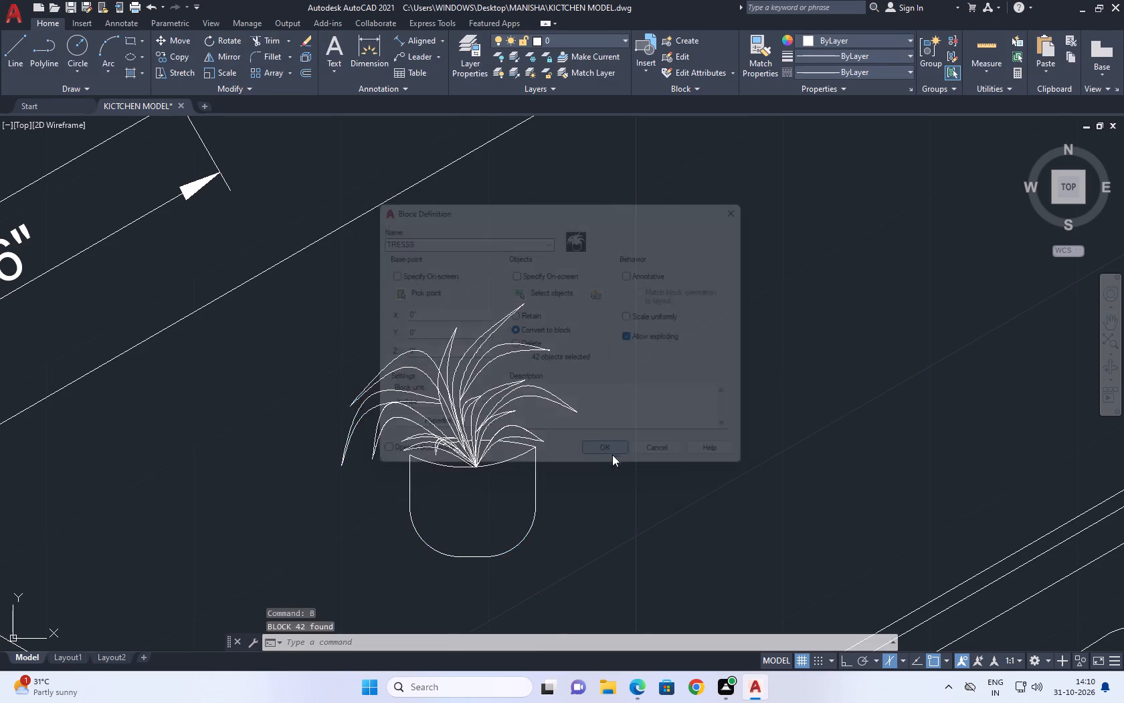
# Move the potted plant block a short distance down and to the left on the island countertop, toward its near end.
pyautogui.scroll(1, 610, 459)
pyautogui.scroll(-2, 624, 449)
pyautogui.scroll(-1, 701, 383)
pyautogui.moveTo(701, 383); pyautogui.dragTo(648, 405, button='middle')
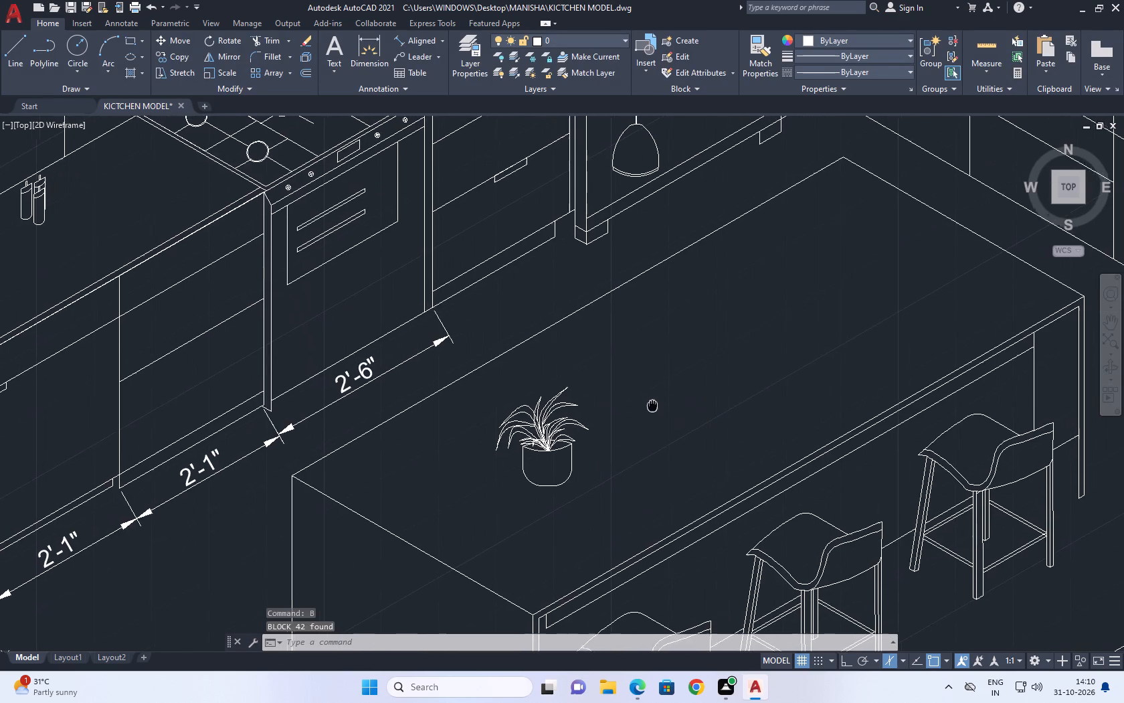
pyautogui.moveTo(648, 405); pyautogui.dragTo(645, 406, button='middle')
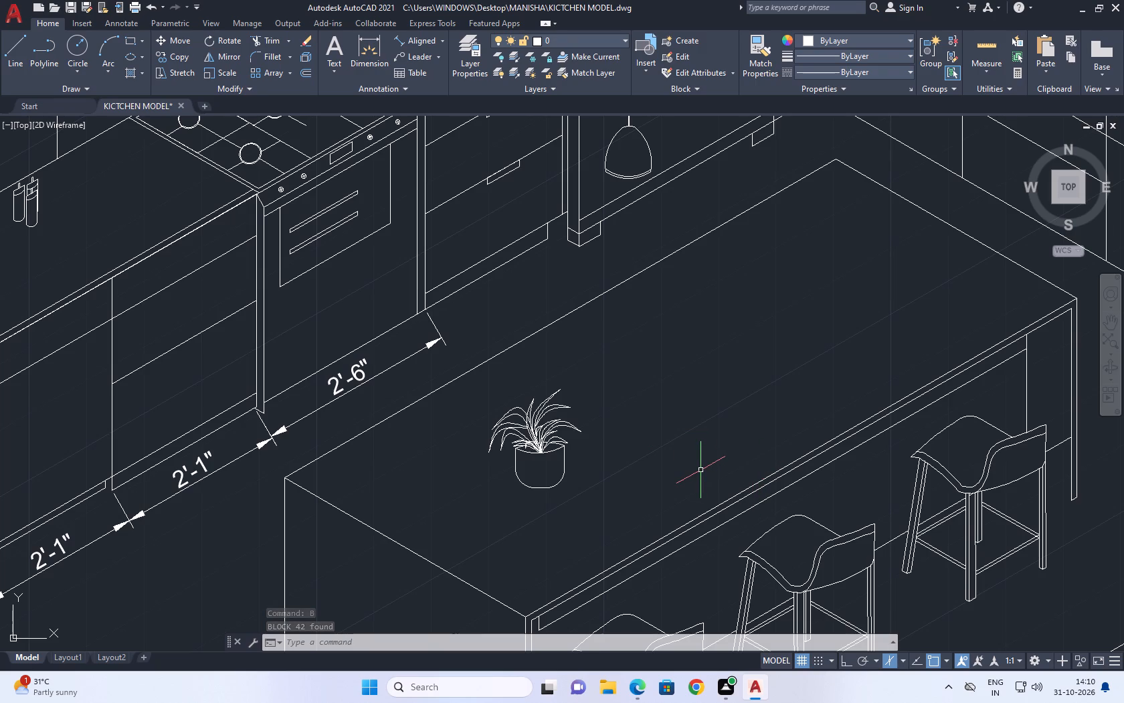
pyautogui.middleClick(574, 364)
pyautogui.moveTo(558, 524); pyautogui.dragTo(551, 512)
pyautogui.click(506, 448)
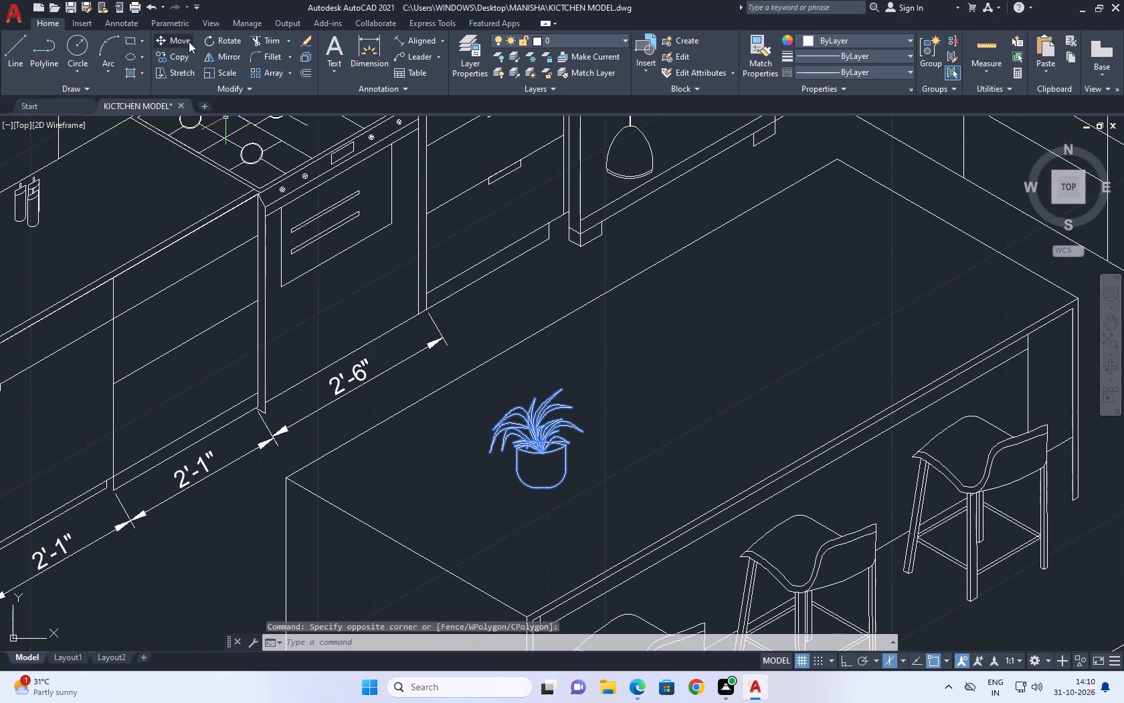
pyautogui.click(189, 42)
pyautogui.click(513, 519)
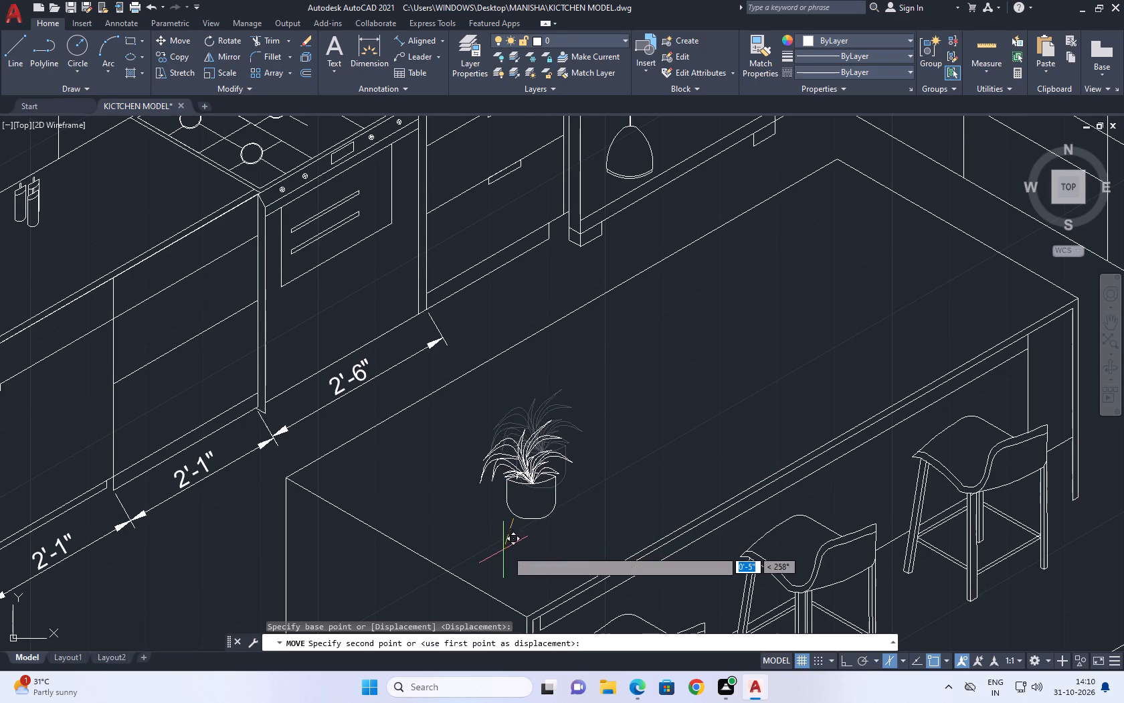
pyautogui.click(488, 562)
pyautogui.middleClick(595, 449)
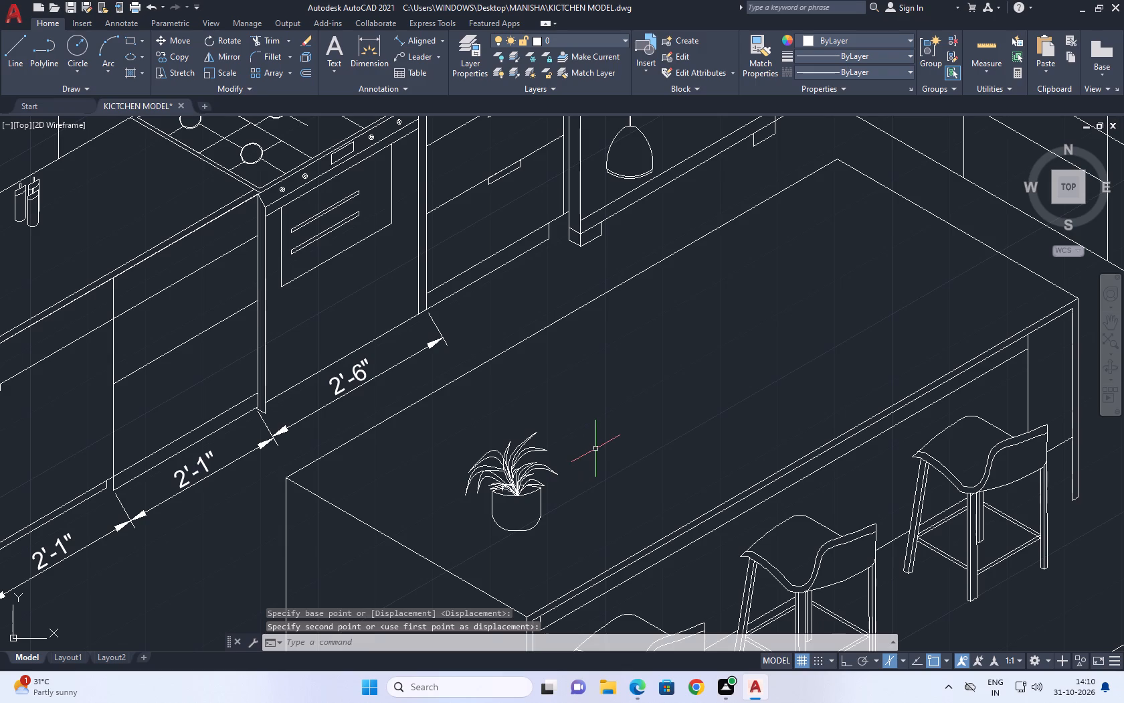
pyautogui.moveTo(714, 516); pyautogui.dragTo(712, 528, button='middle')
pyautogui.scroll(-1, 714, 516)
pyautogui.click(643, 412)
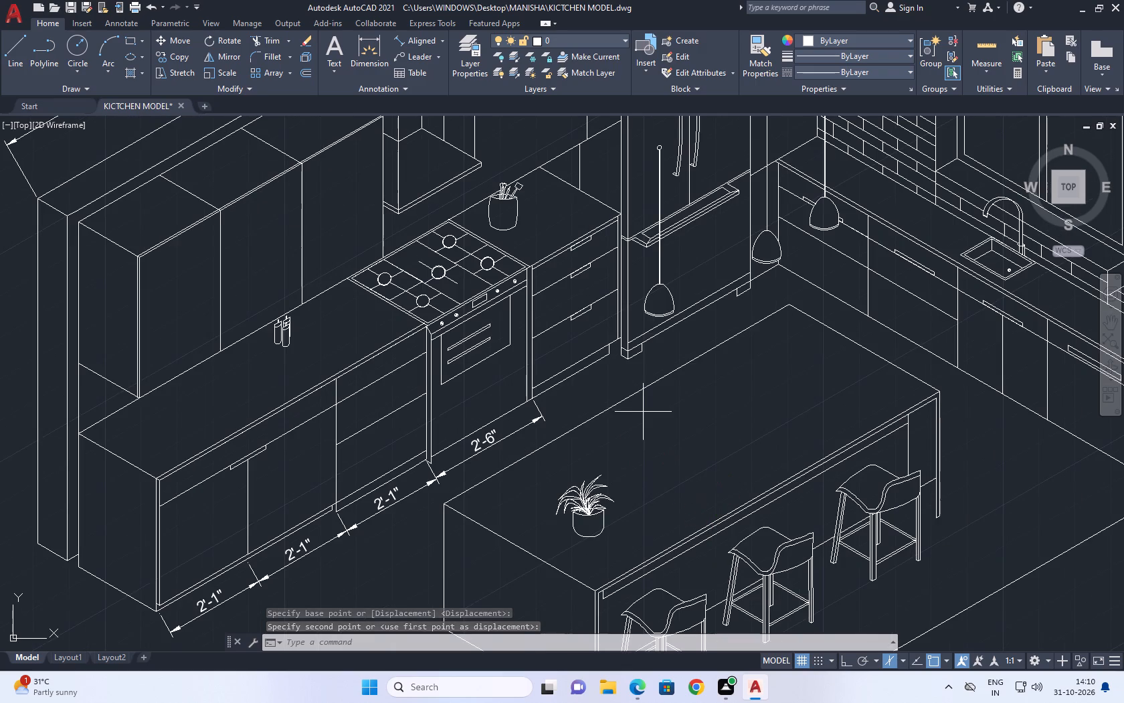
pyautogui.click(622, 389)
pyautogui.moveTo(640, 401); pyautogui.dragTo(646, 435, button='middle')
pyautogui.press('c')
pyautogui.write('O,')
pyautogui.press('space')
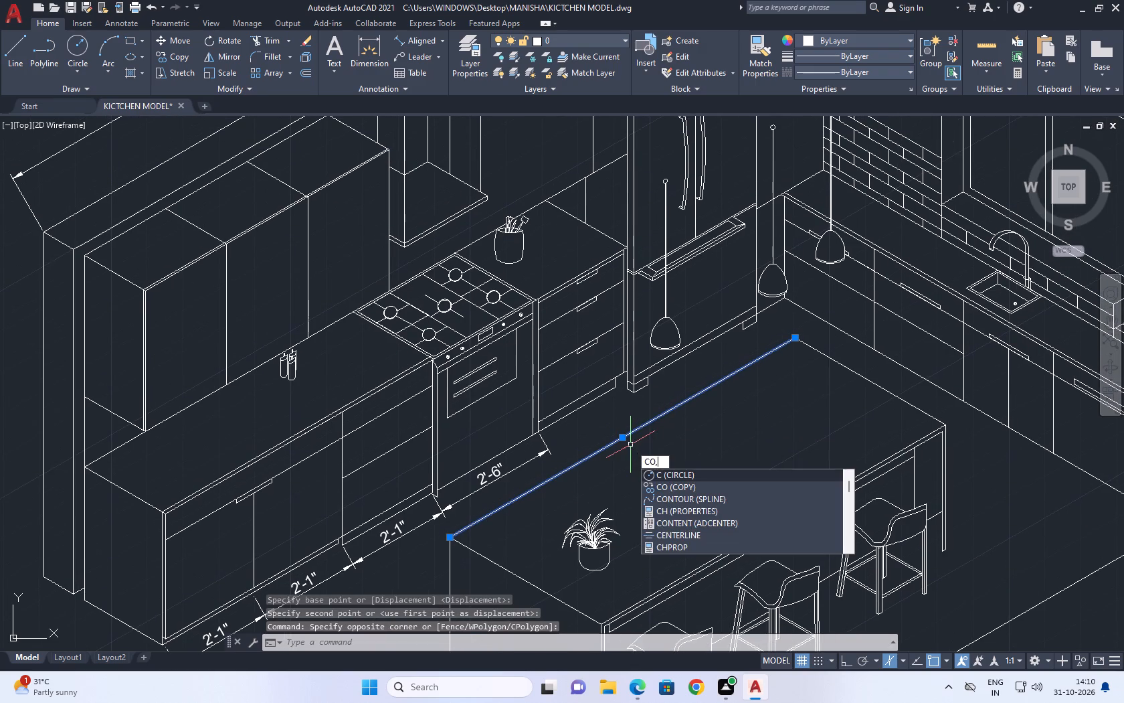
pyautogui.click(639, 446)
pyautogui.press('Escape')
# Copy the island countertop's back edge line about 5 inches inward onto the countertop along the isometric axis.
pyautogui.click(638, 442)
pyautogui.click(620, 416)
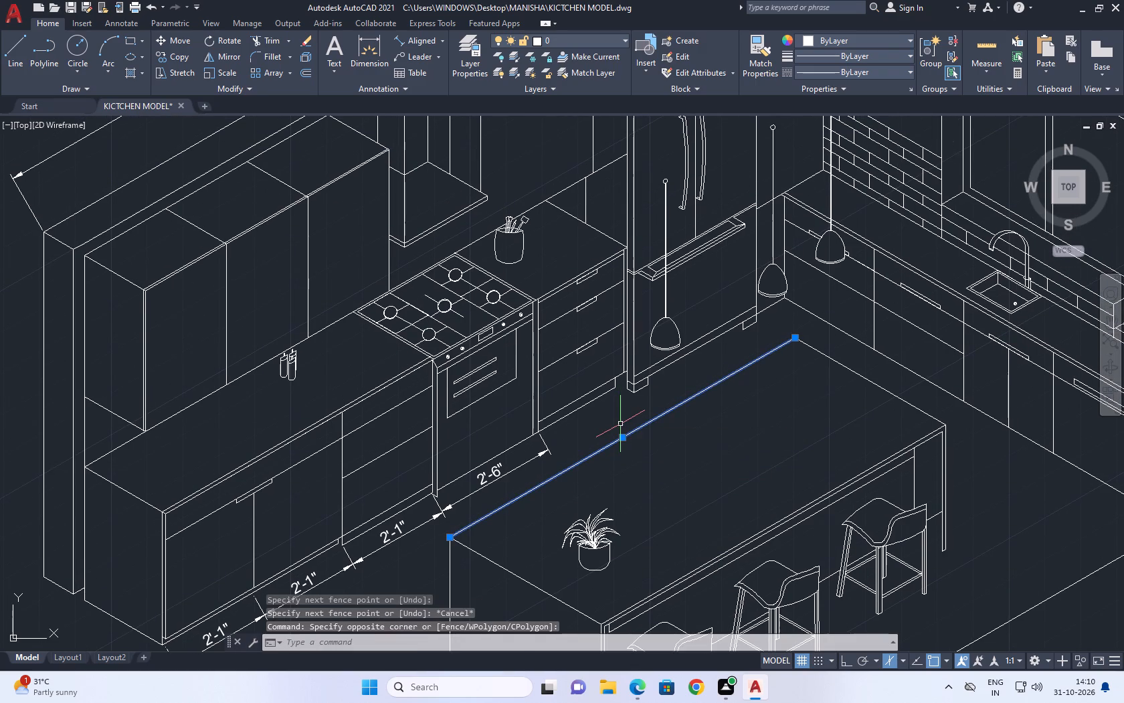
pyautogui.write('CO')
pyautogui.press('space')
pyautogui.click(620, 426)
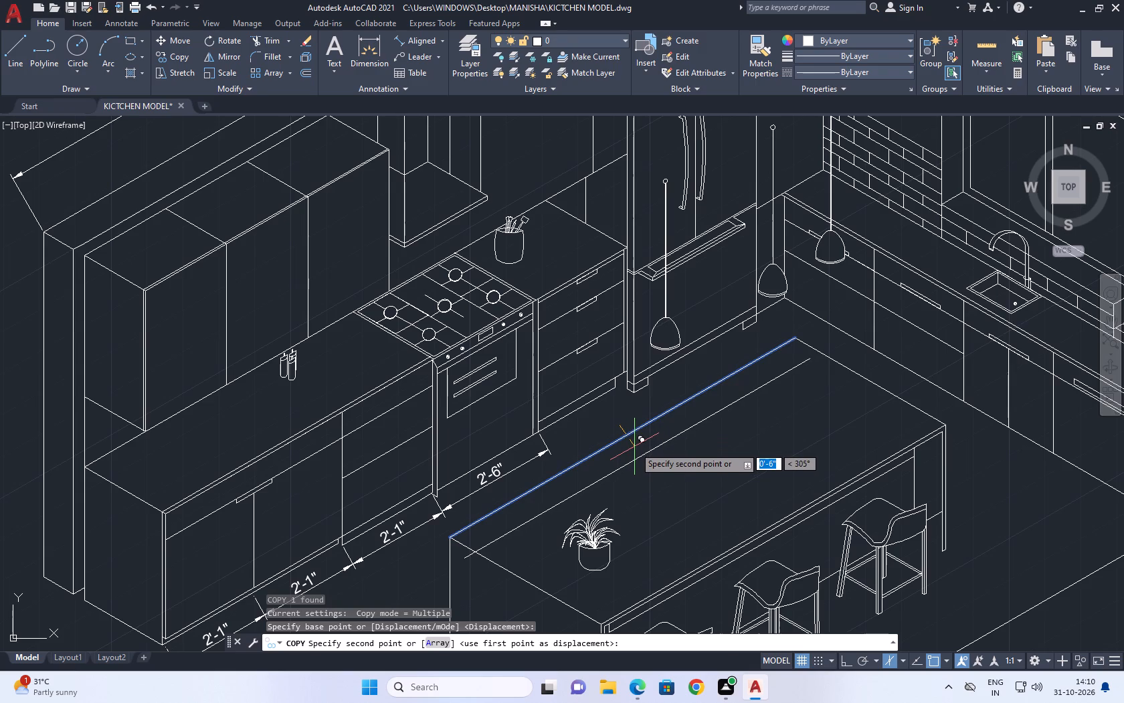
pyautogui.press('F8')
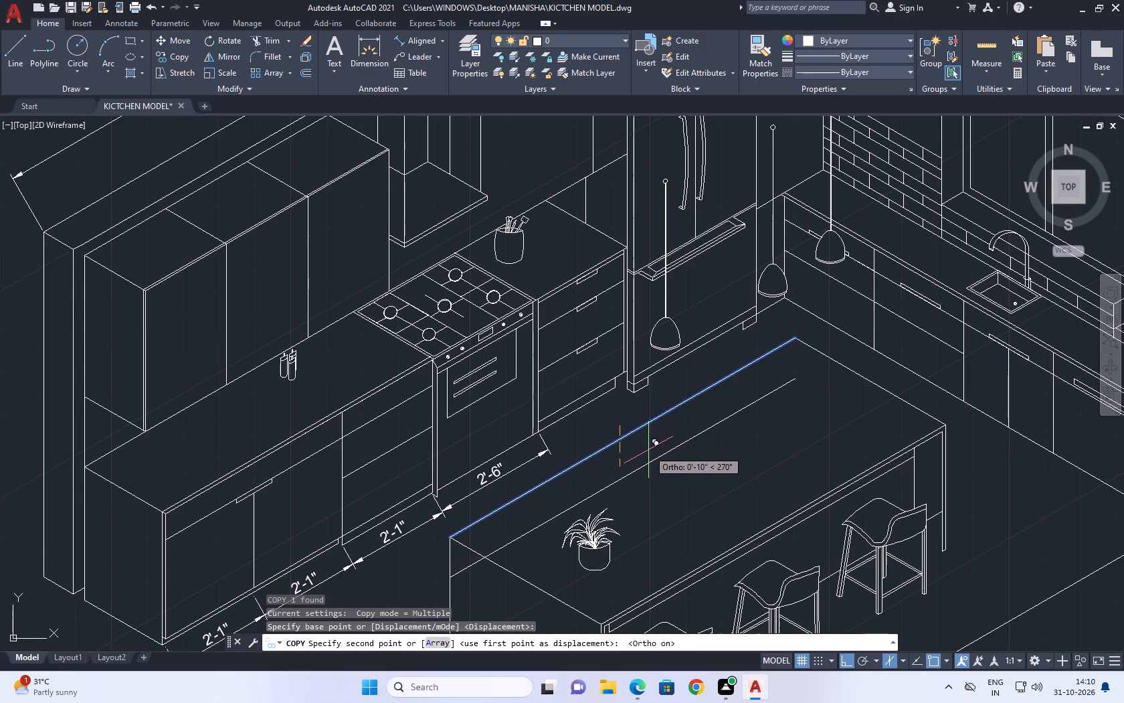
pyautogui.press('F5')
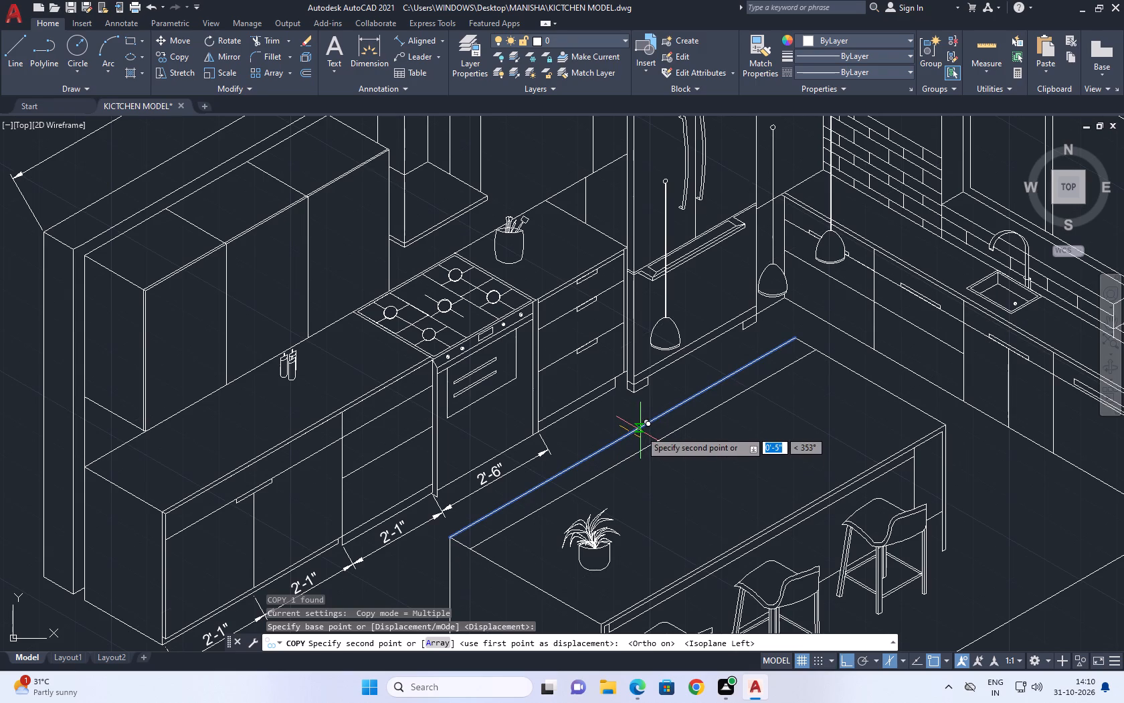
pyautogui.click(639, 433)
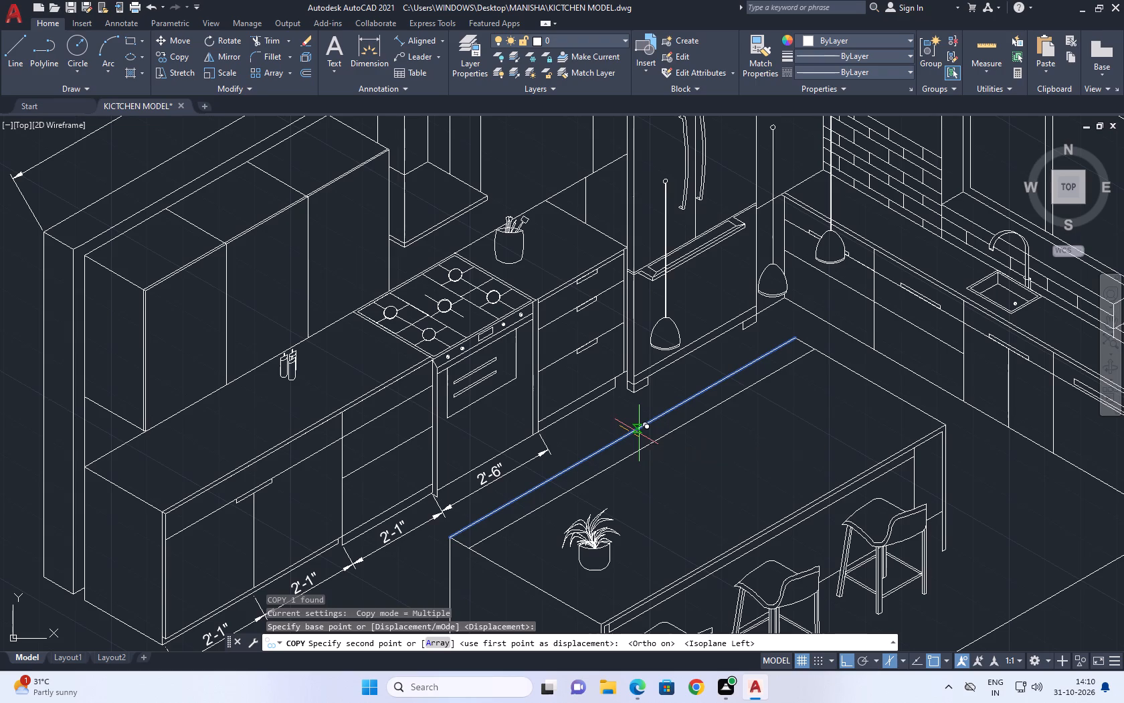
pyautogui.press('Escape')
# Draw a short isometric line from the middle of the copied line across the countertop toward the stool side.
pyautogui.moveTo(638, 452); pyautogui.dragTo(663, 463, button='middle')
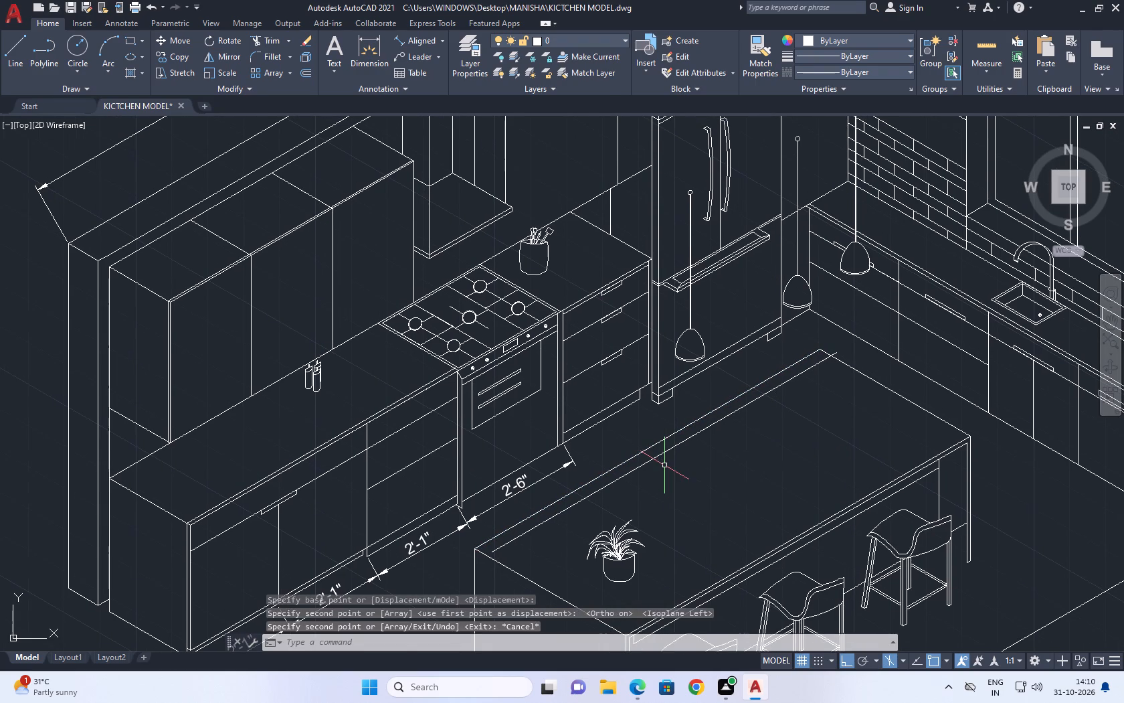
pyautogui.write('L')
pyautogui.press('space')
pyautogui.scroll(1, 626, 474)
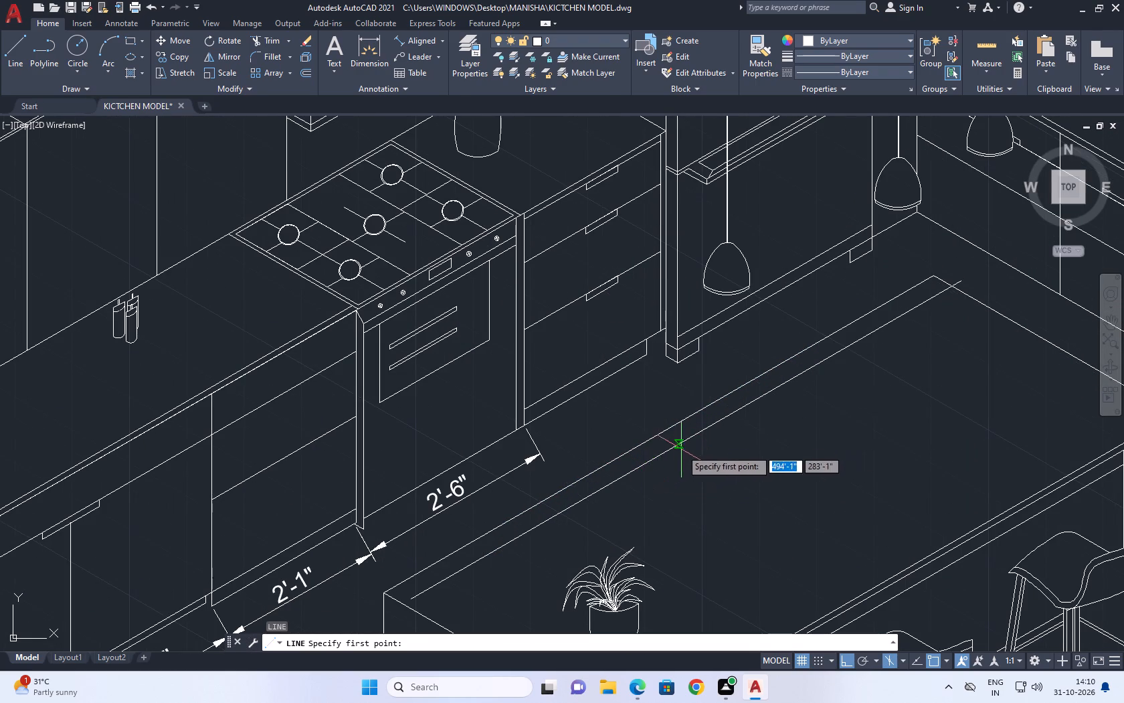
pyautogui.click(686, 443)
pyautogui.click(745, 491)
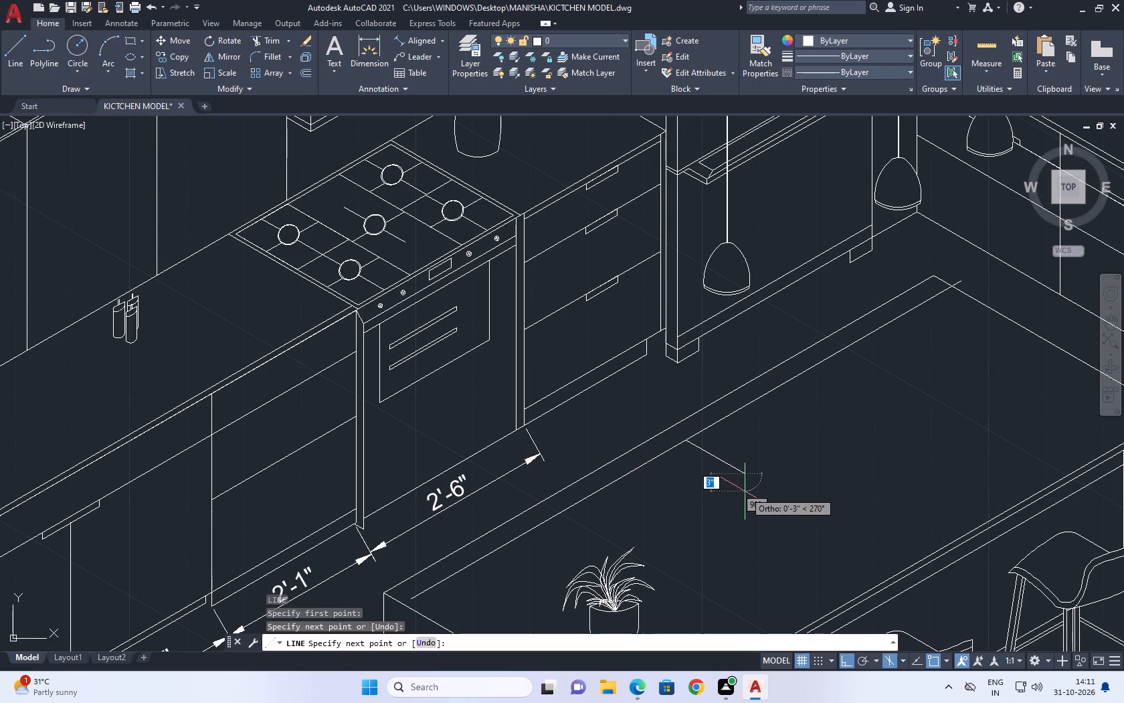
pyautogui.press('space')
# Copy the short cross line 1' along the copied edge line toward the island's far end.
pyautogui.click(741, 459)
pyautogui.click(696, 479)
pyautogui.moveTo(756, 466); pyautogui.dragTo(746, 508, button='middle')
pyautogui.press('c')
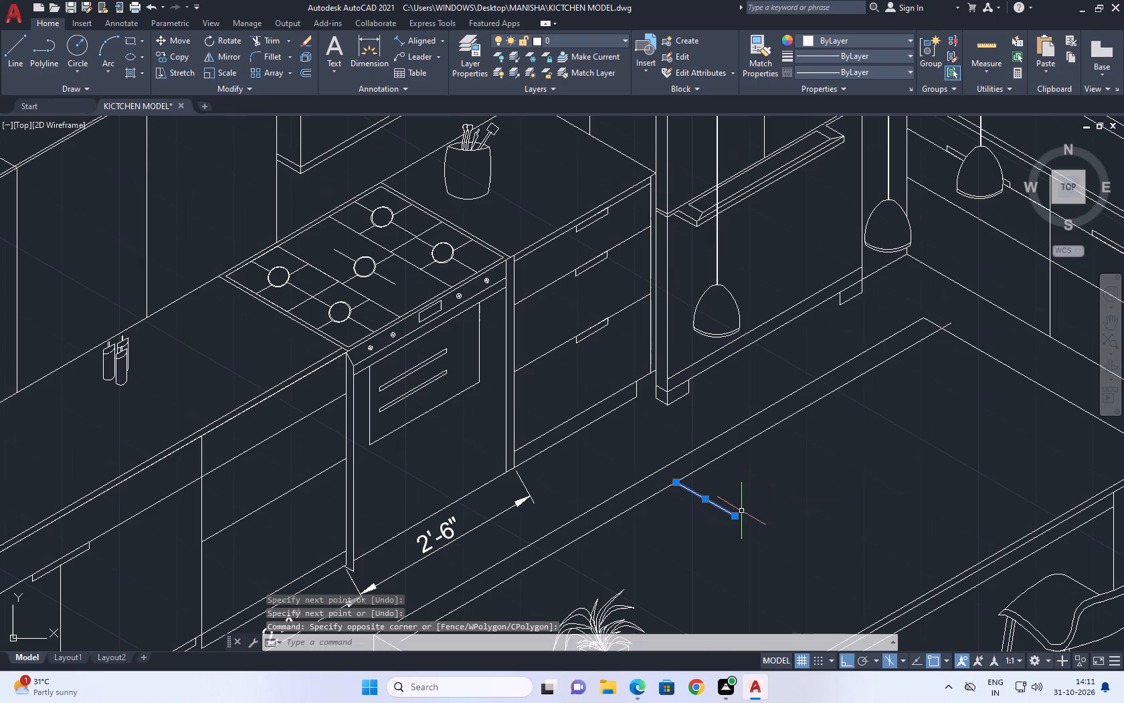
pyautogui.press('o')
pyautogui.press('space')
pyautogui.moveTo(742, 512); pyautogui.dragTo(753, 511)
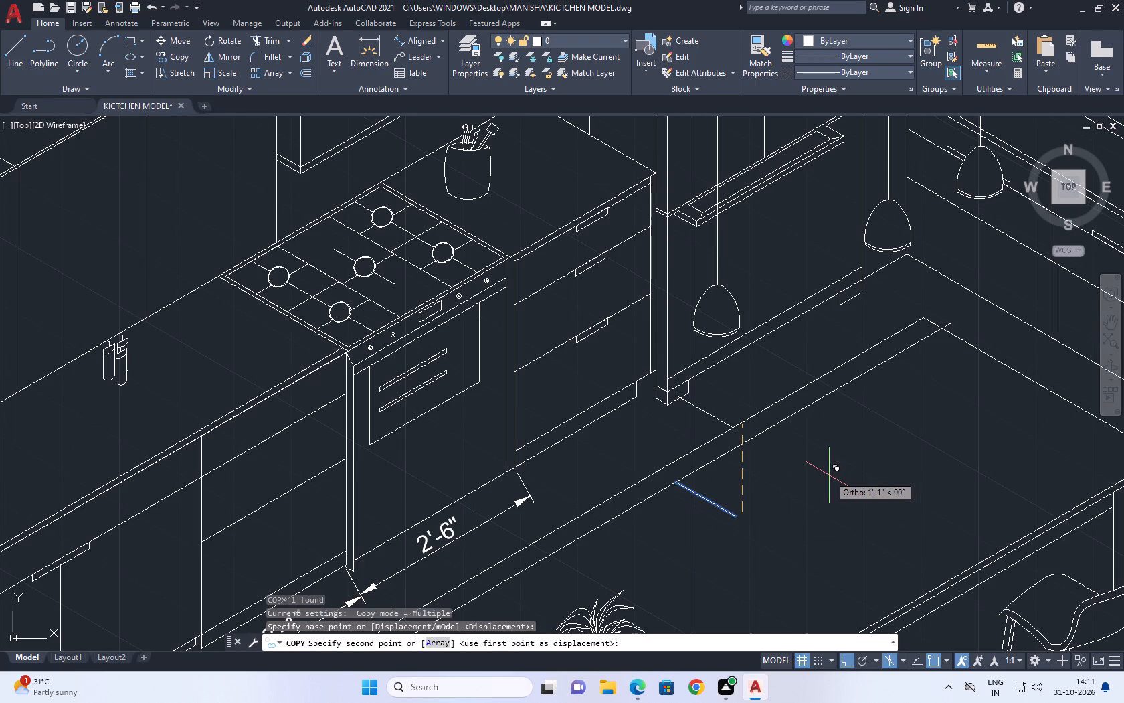
pyautogui.press('F8')
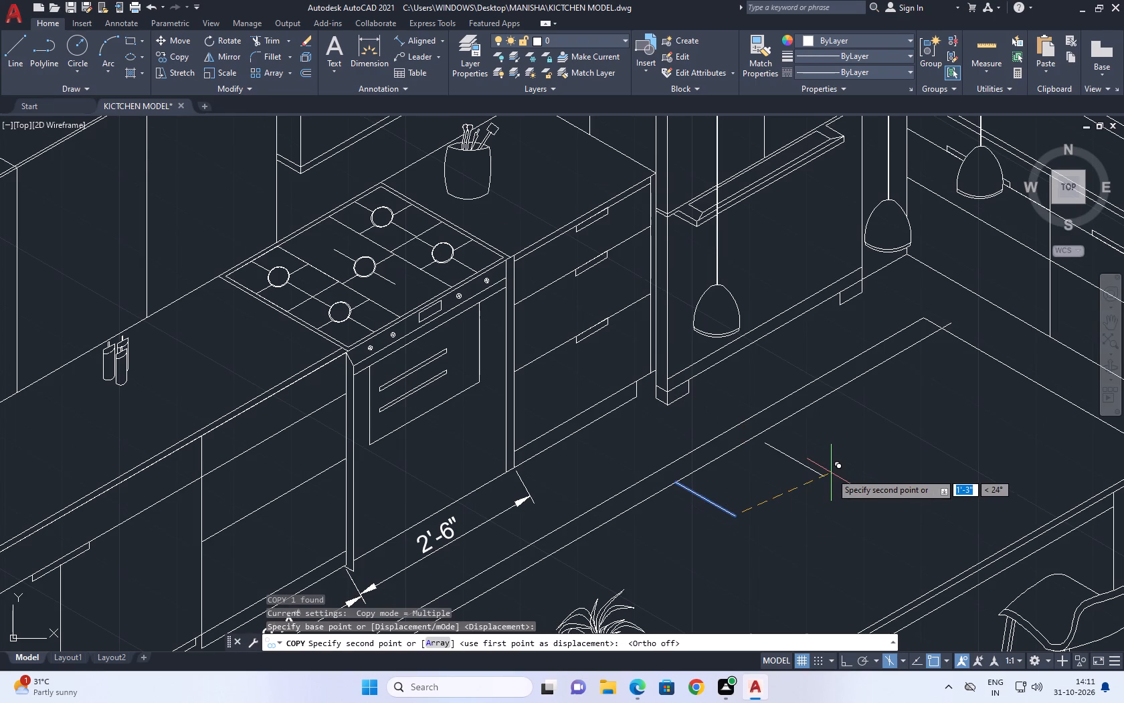
pyautogui.press('F8')
pyautogui.press('F5')
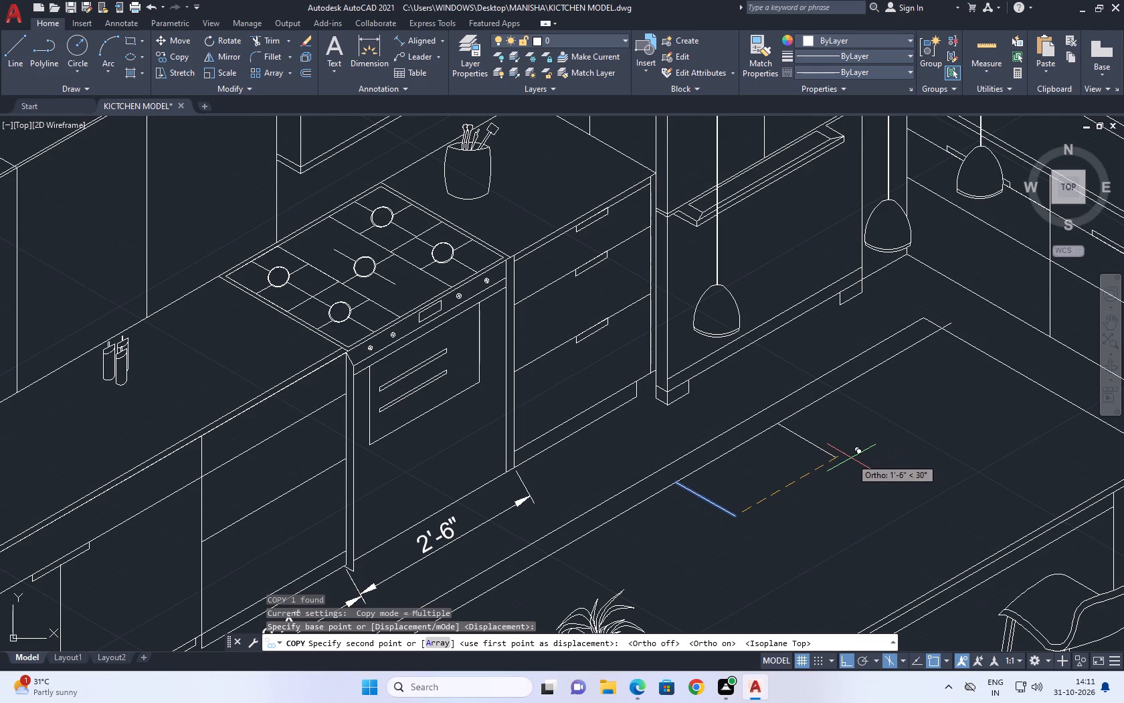
pyautogui.moveTo(844, 493); pyautogui.dragTo(854, 524, button='middle')
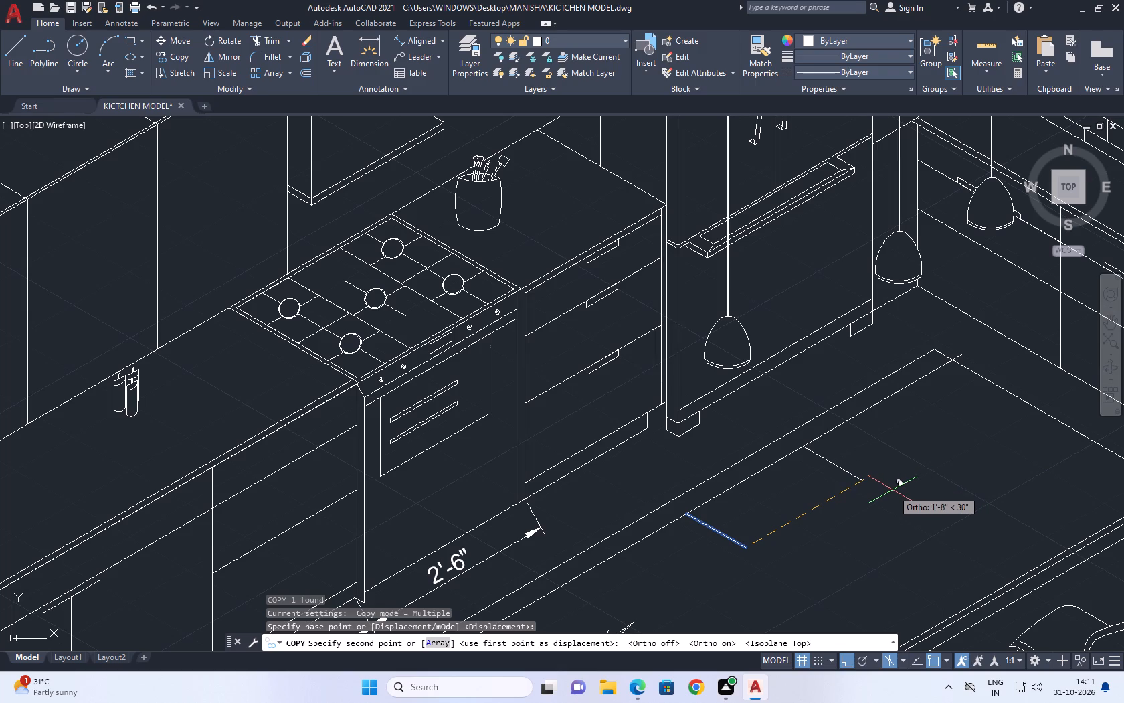
pyautogui.write("1'")
pyautogui.press('Return')
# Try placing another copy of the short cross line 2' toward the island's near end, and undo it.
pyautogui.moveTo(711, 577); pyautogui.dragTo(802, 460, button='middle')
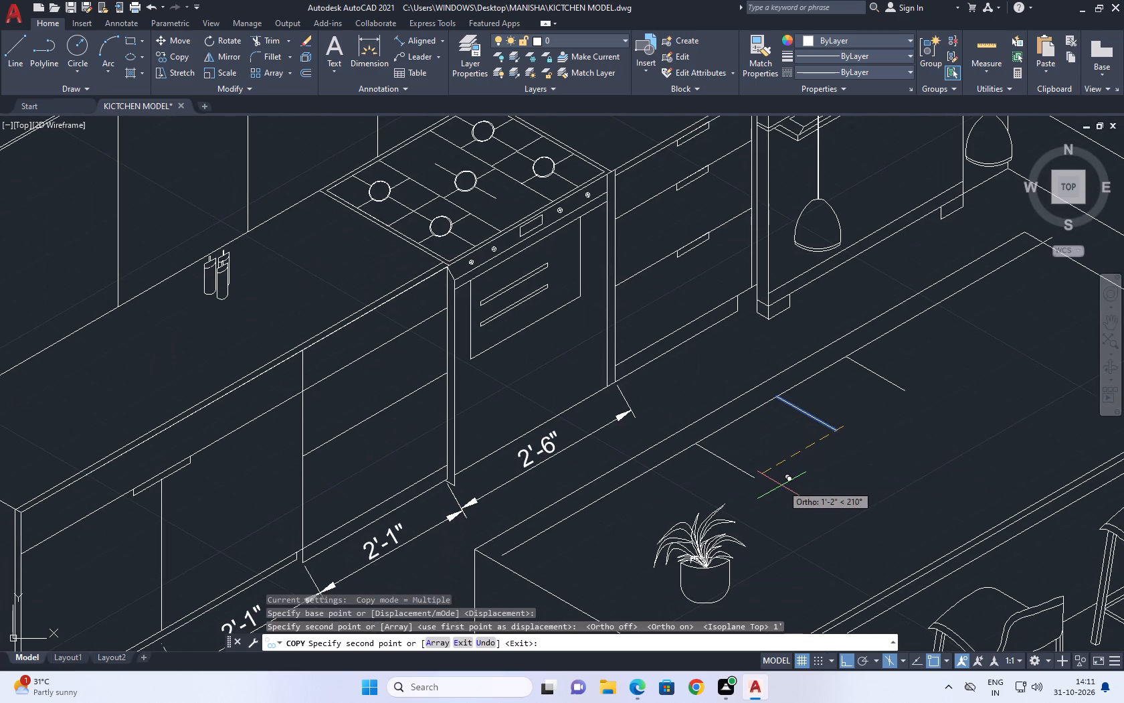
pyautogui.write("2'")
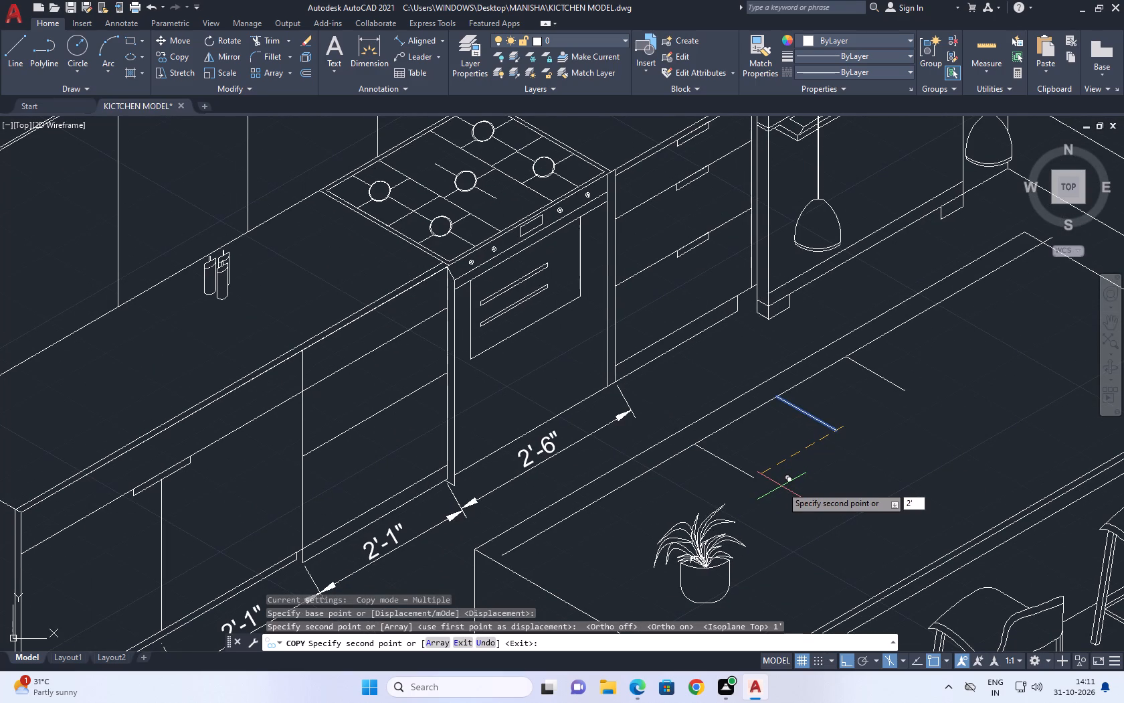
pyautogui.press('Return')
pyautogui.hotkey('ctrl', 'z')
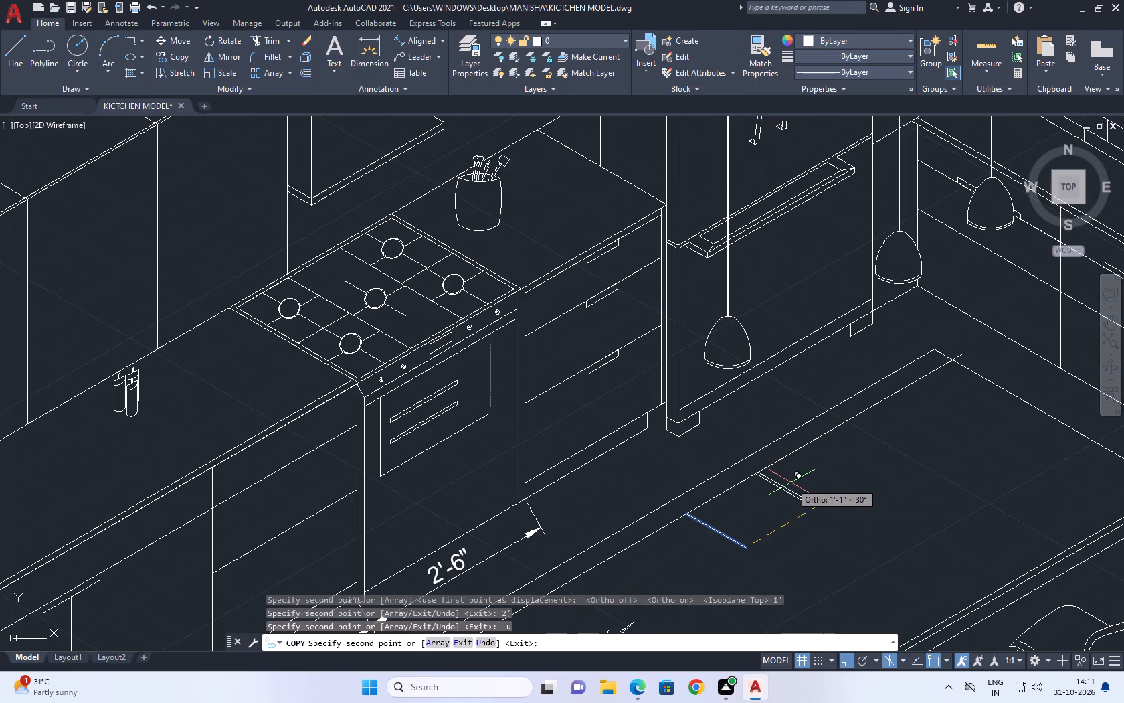
# Place a second copy of the short cross line 1' toward the island's near end.
pyautogui.press('1')
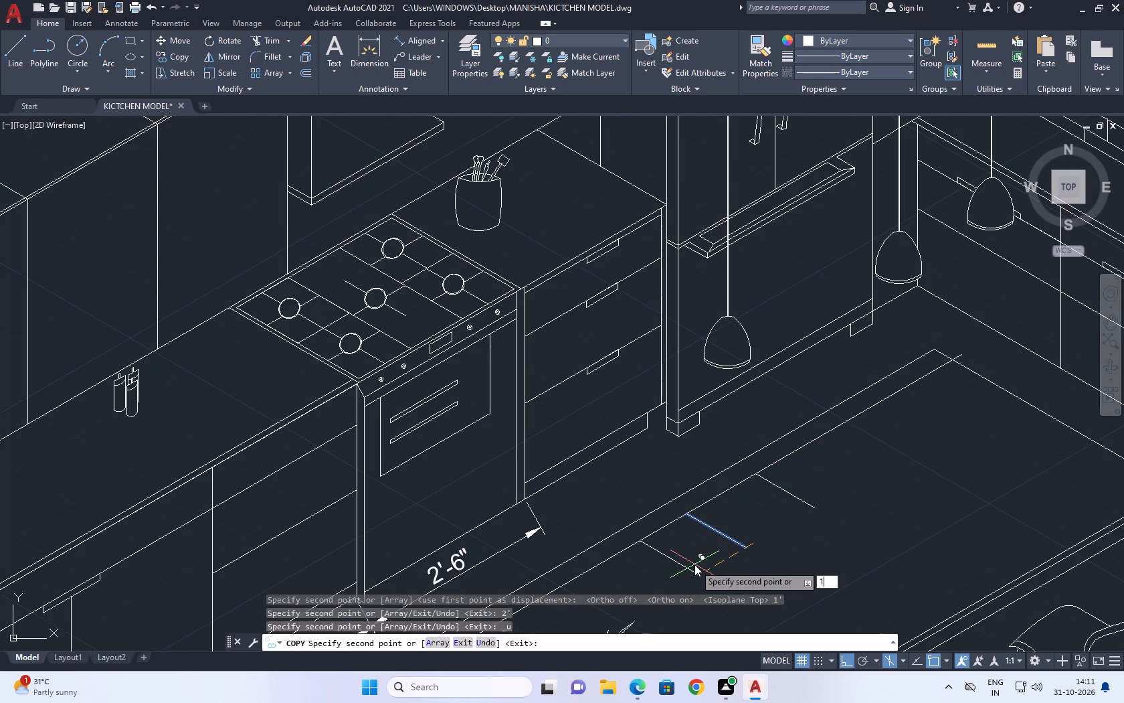
pyautogui.press("'")
pyautogui.press('Return')
pyautogui.press('Escape')
# Trim the inner copied edge line beyond the two outer cross lines at both ends.
pyautogui.moveTo(732, 540); pyautogui.dragTo(706, 443, button='middle')
pyautogui.moveTo(674, 507); pyautogui.dragTo(685, 518, button='middle')
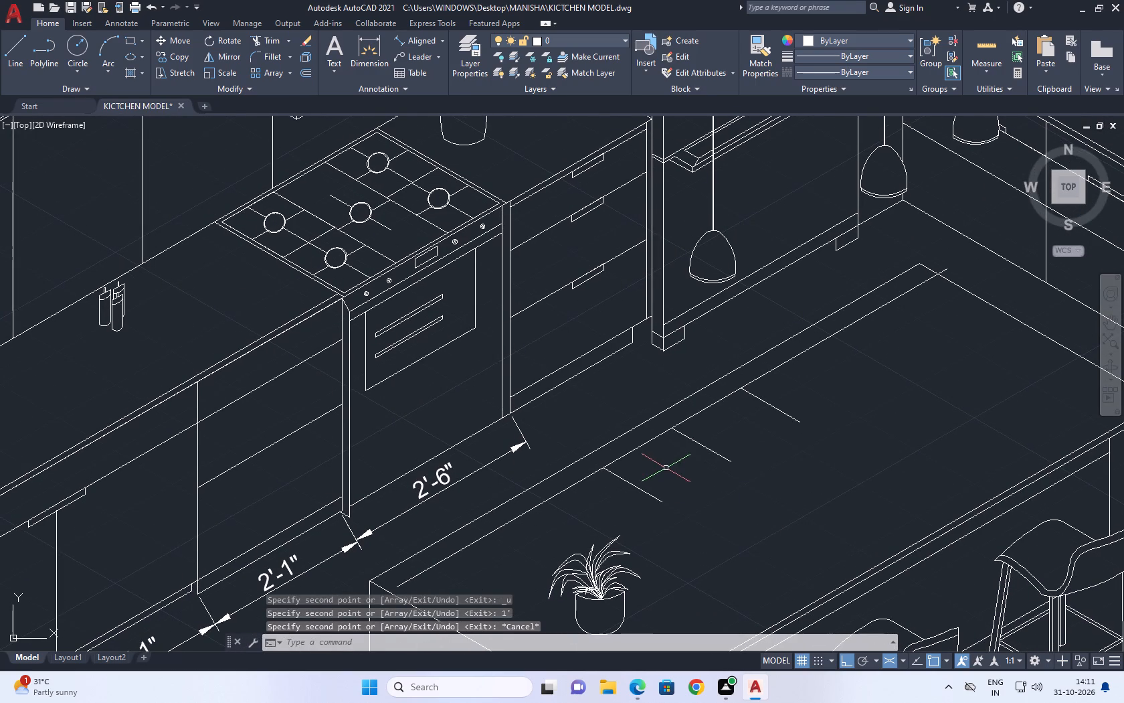
pyautogui.write('TR')
pyautogui.press('space')
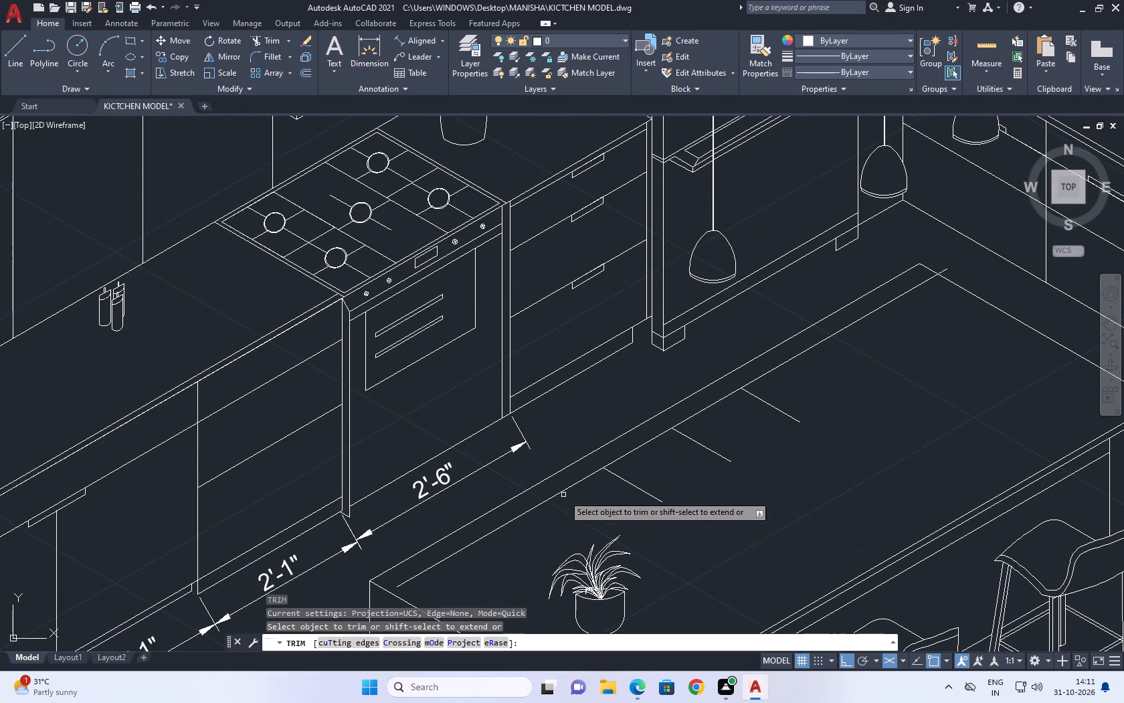
pyautogui.click(561, 492)
pyautogui.click(772, 375)
pyautogui.click(778, 364)
pyautogui.press('Escape')
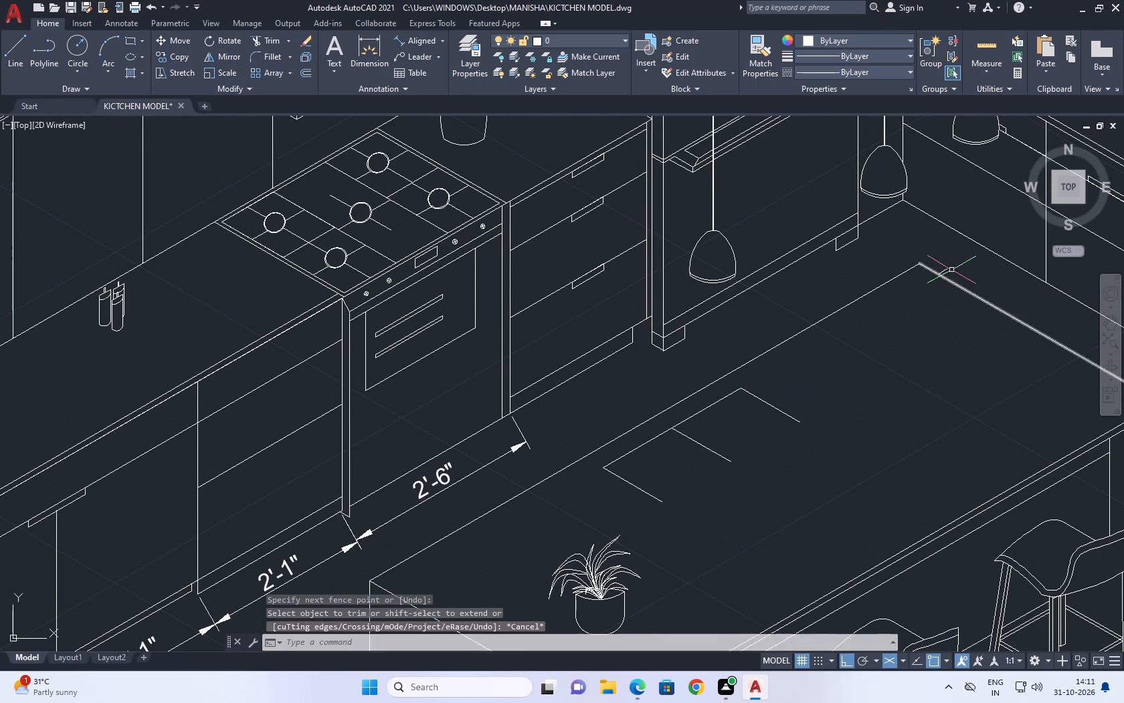
# Delete the leftover line stub sticking out past the countertop's edge near the island's far corner.
pyautogui.scroll(1, 951, 270)
pyautogui.moveTo(956, 283); pyautogui.dragTo(953, 273)
pyautogui.press('Escape')
pyautogui.scroll(3, 942, 274)
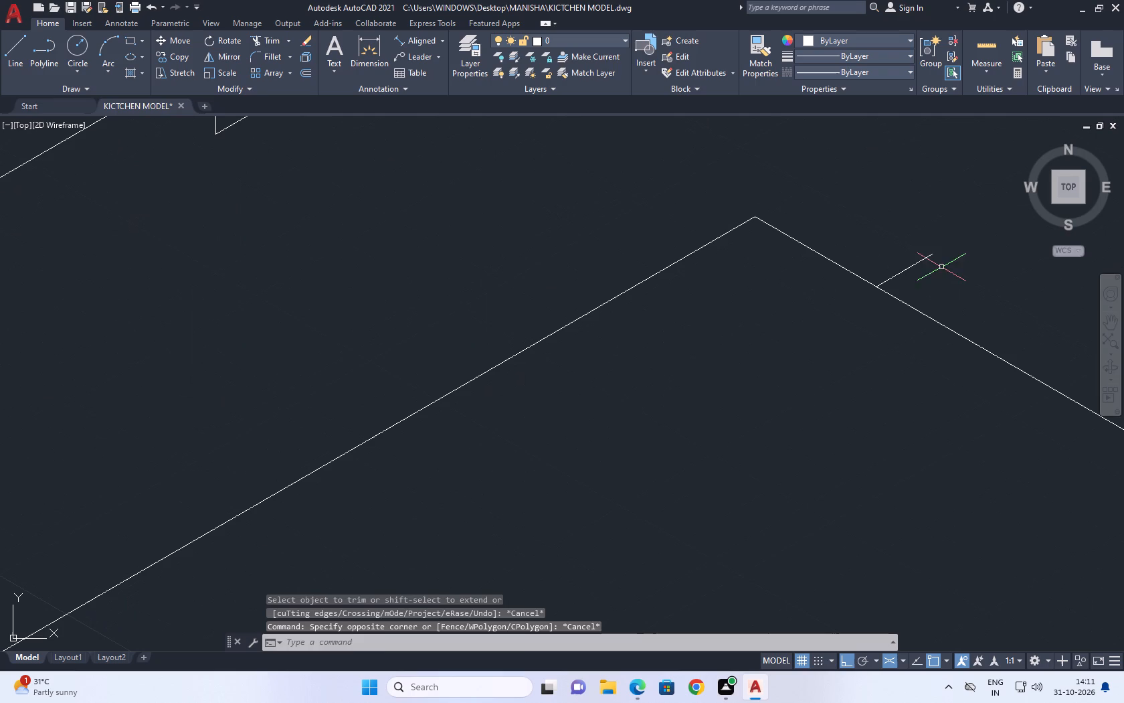
pyautogui.click(941, 265)
pyautogui.click(901, 232)
pyautogui.press('Delete')
# Close the outline with a line joining the free ends of the two outer cross lines.
pyautogui.scroll(-3, 892, 295)
pyautogui.moveTo(893, 349); pyautogui.dragTo(866, 250, button='middle')
pyautogui.moveTo(779, 356); pyautogui.dragTo(813, 310, button='middle')
pyautogui.moveTo(809, 343); pyautogui.dragTo(792, 311, button='middle')
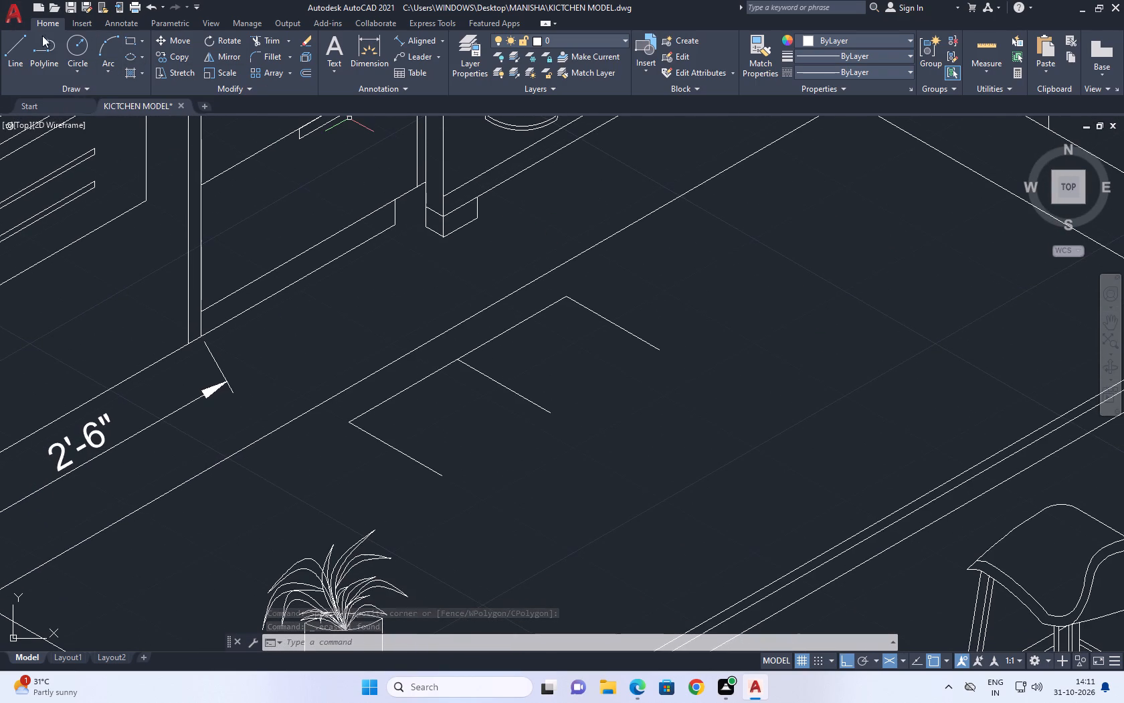
pyautogui.click(16, 48)
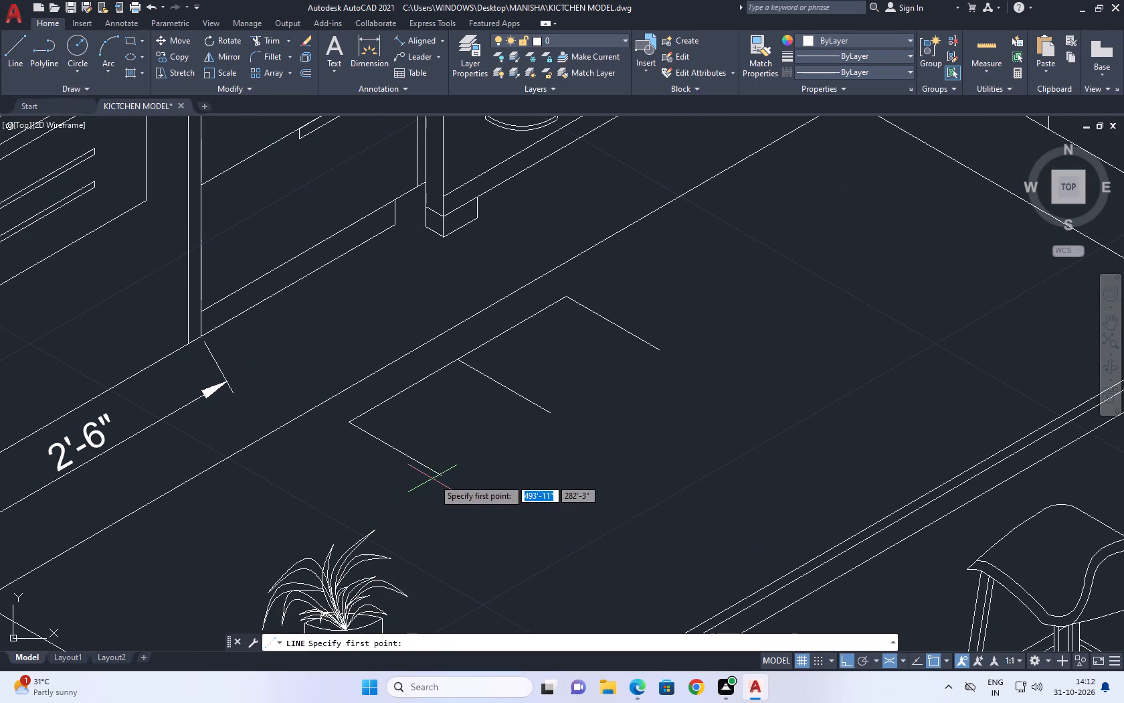
pyautogui.click(444, 476)
pyautogui.click(658, 349)
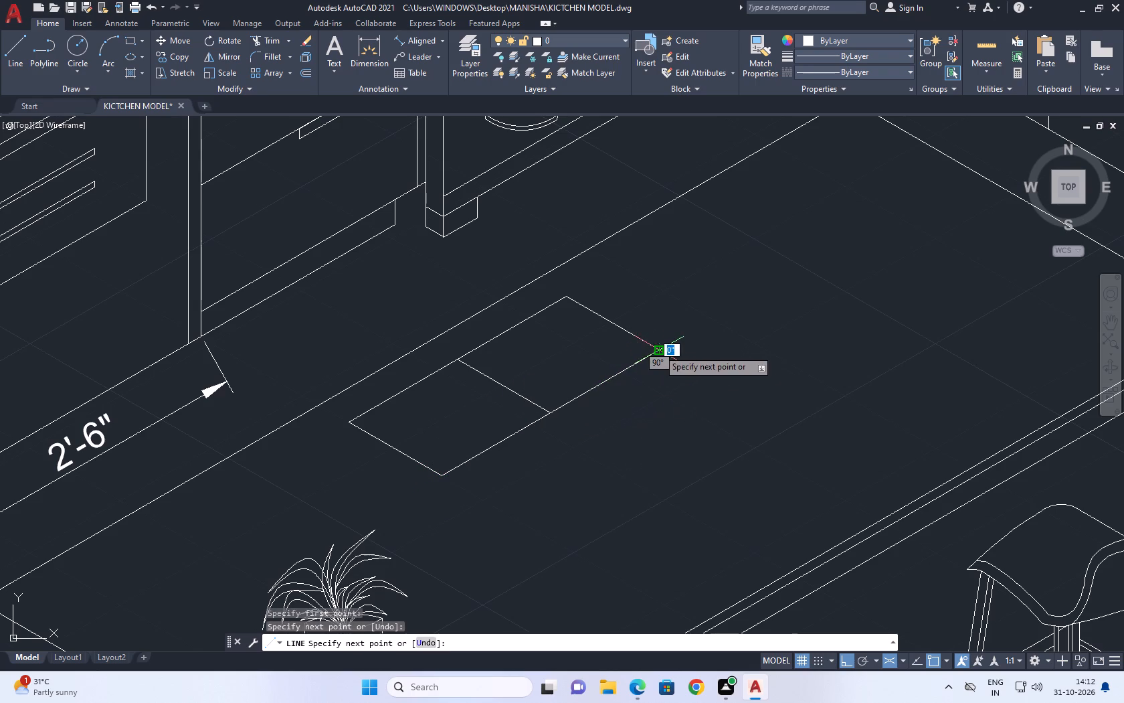
pyautogui.rightClick(686, 334)
pyautogui.click(725, 358)
# Move the middle cross line and the closing line together slightly toward the stool side along the isometric axis.
pyautogui.moveTo(587, 368); pyautogui.dragTo(598, 382, button='middle')
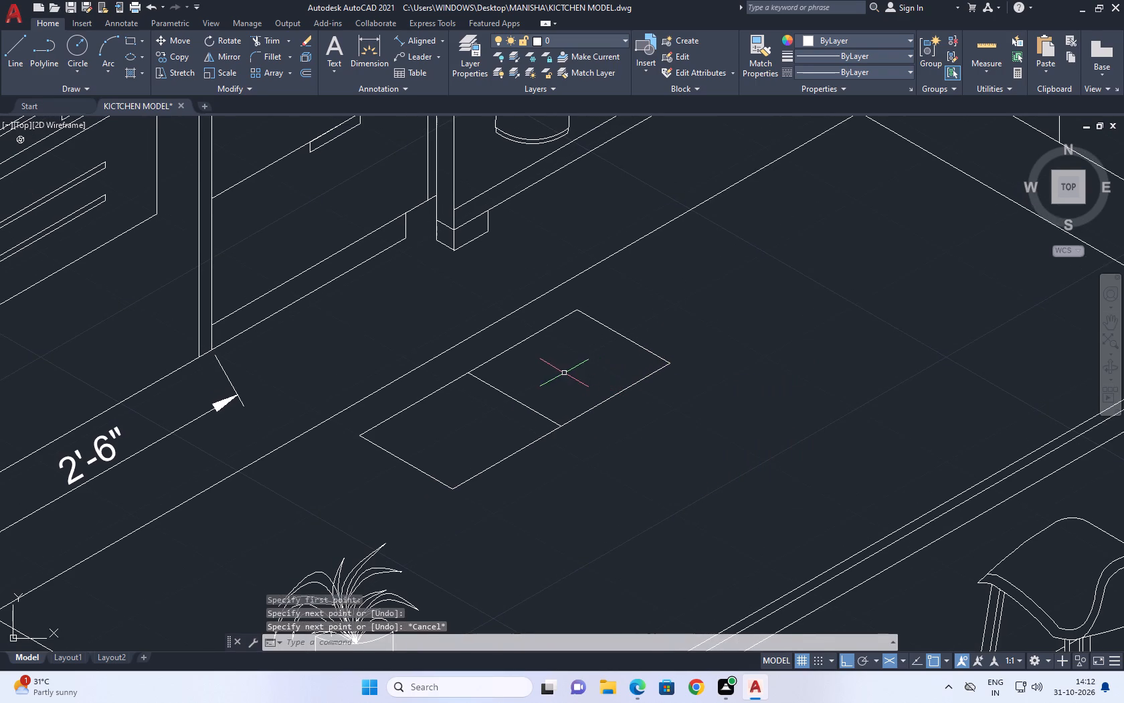
pyautogui.moveTo(564, 373); pyautogui.dragTo(604, 426, button='middle')
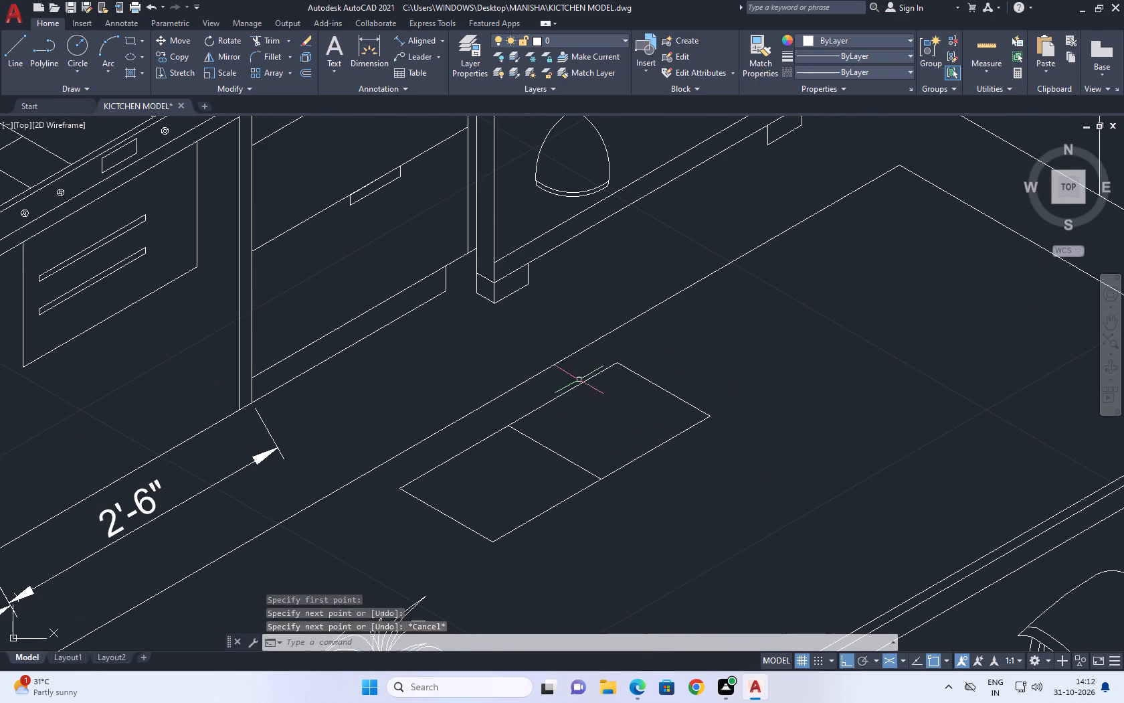
pyautogui.moveTo(582, 394); pyautogui.dragTo(606, 432, button='middle')
pyautogui.moveTo(637, 486); pyautogui.dragTo(648, 307, button='middle')
pyautogui.moveTo(648, 380); pyautogui.dragTo(641, 370)
pyautogui.click(605, 308)
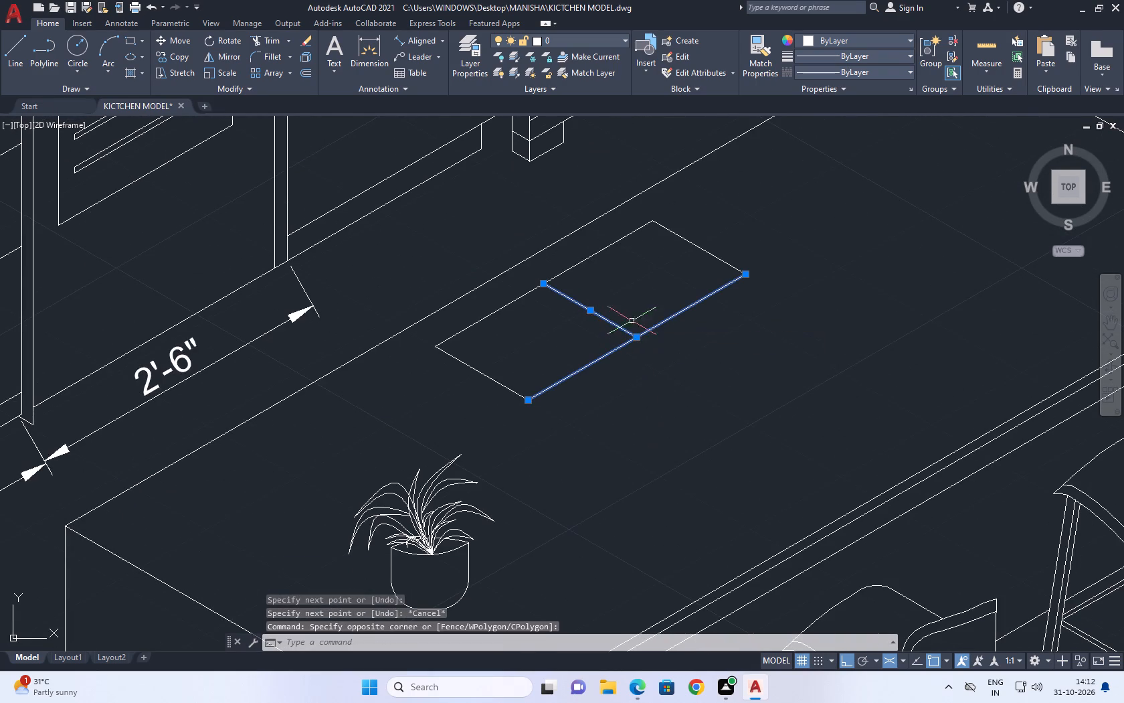
pyautogui.click(180, 39)
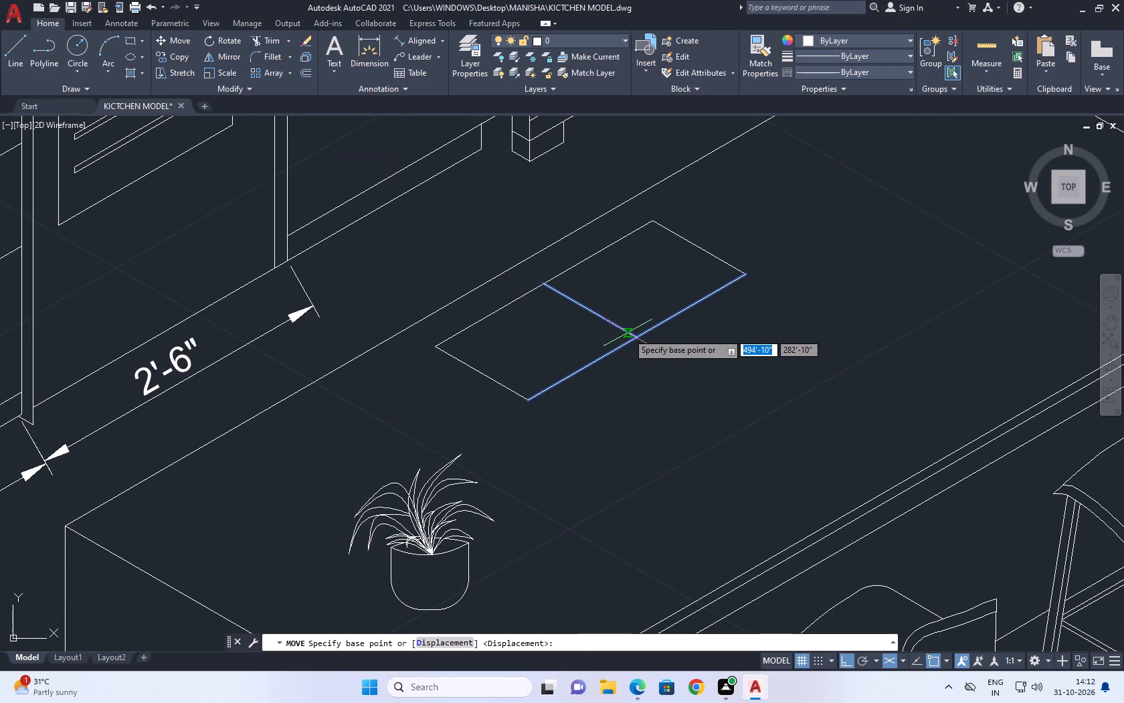
pyautogui.click(635, 335)
pyautogui.click(646, 347)
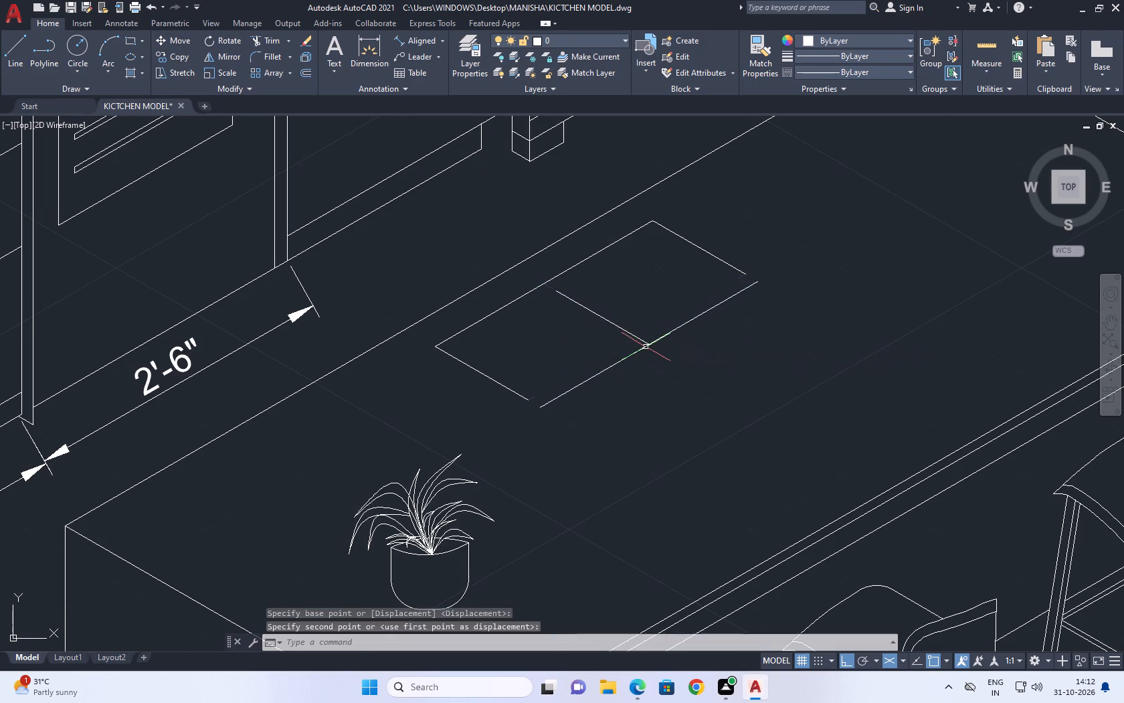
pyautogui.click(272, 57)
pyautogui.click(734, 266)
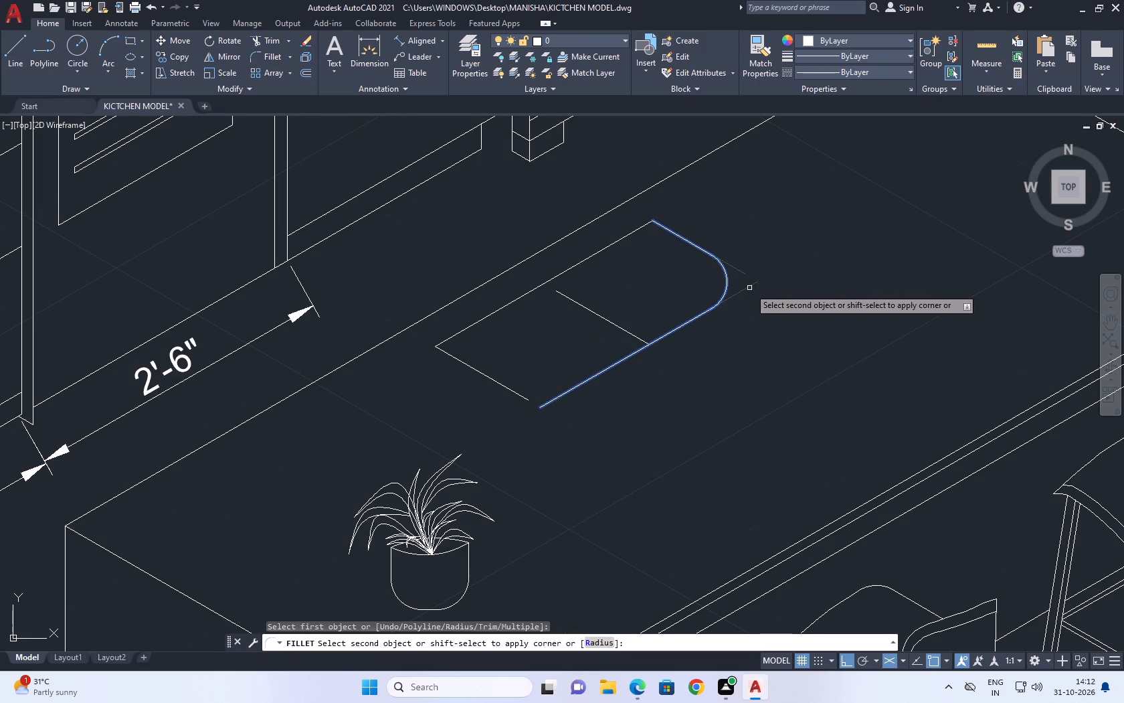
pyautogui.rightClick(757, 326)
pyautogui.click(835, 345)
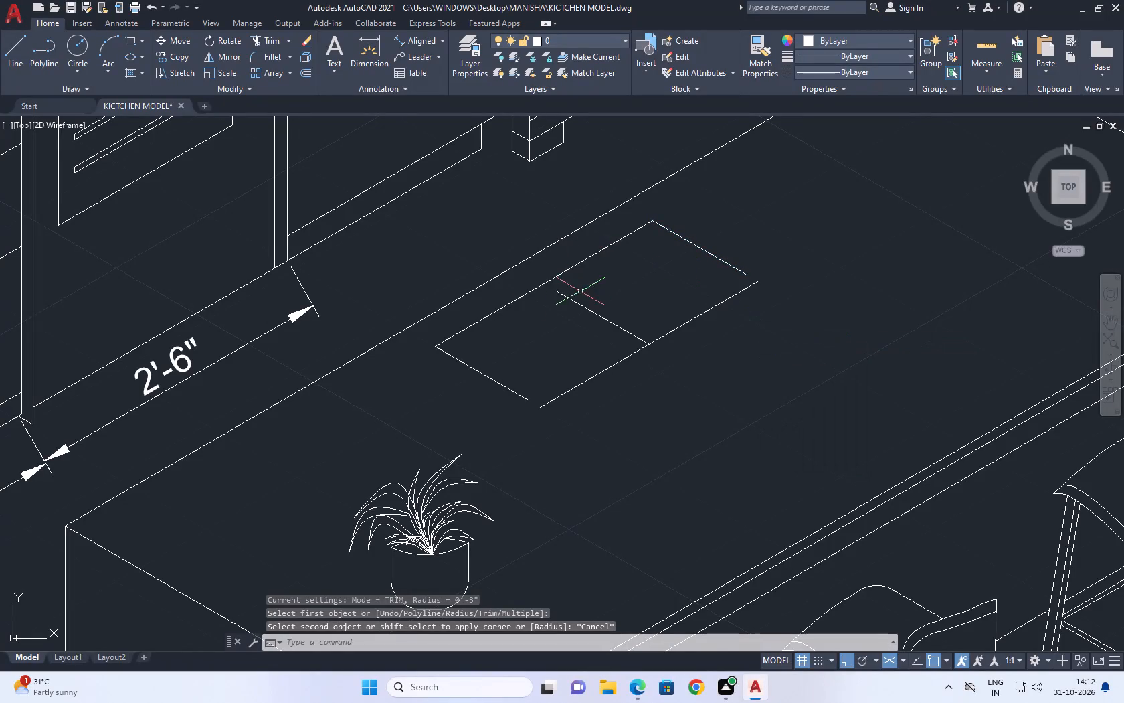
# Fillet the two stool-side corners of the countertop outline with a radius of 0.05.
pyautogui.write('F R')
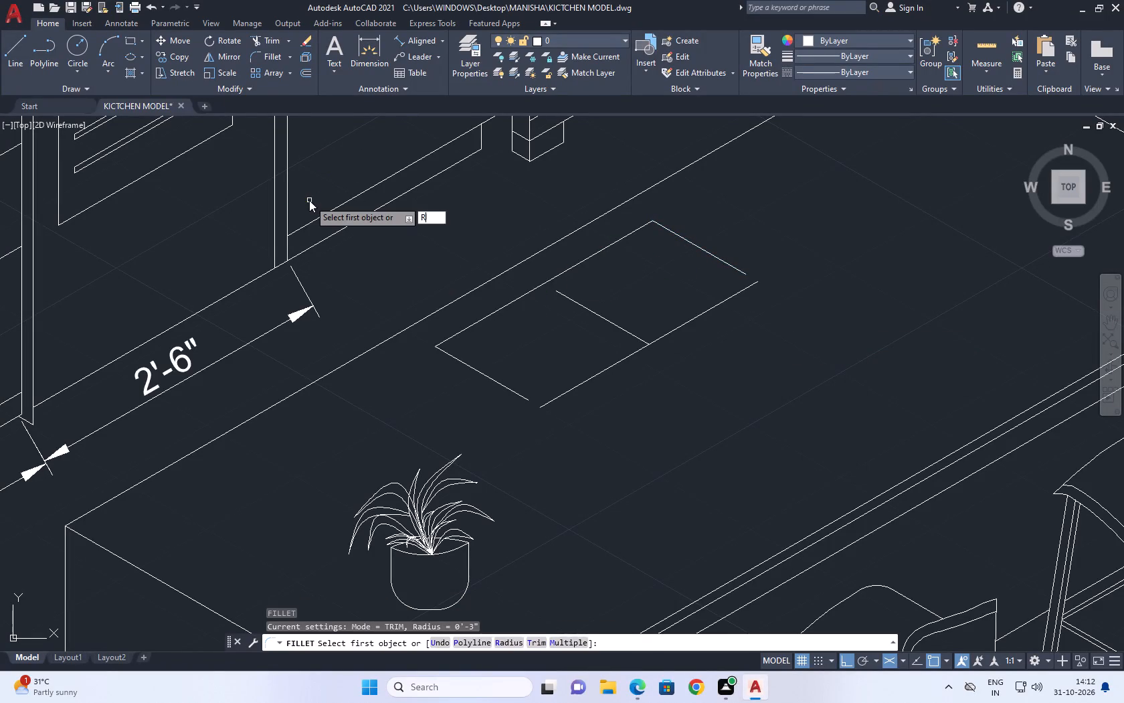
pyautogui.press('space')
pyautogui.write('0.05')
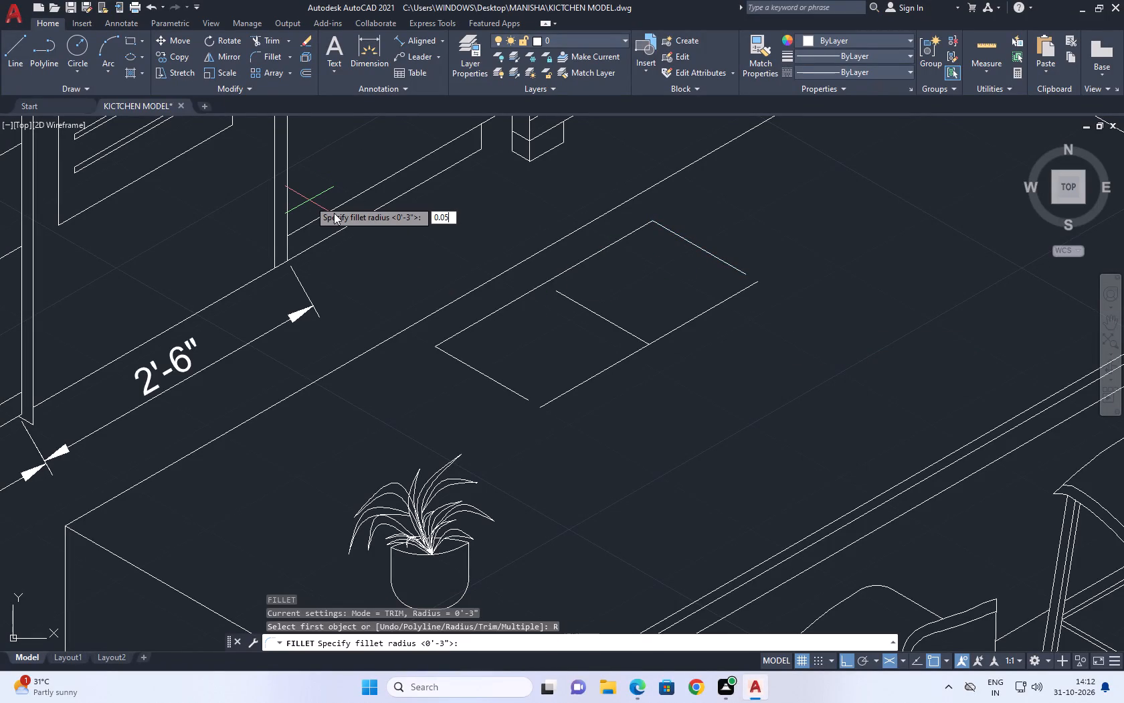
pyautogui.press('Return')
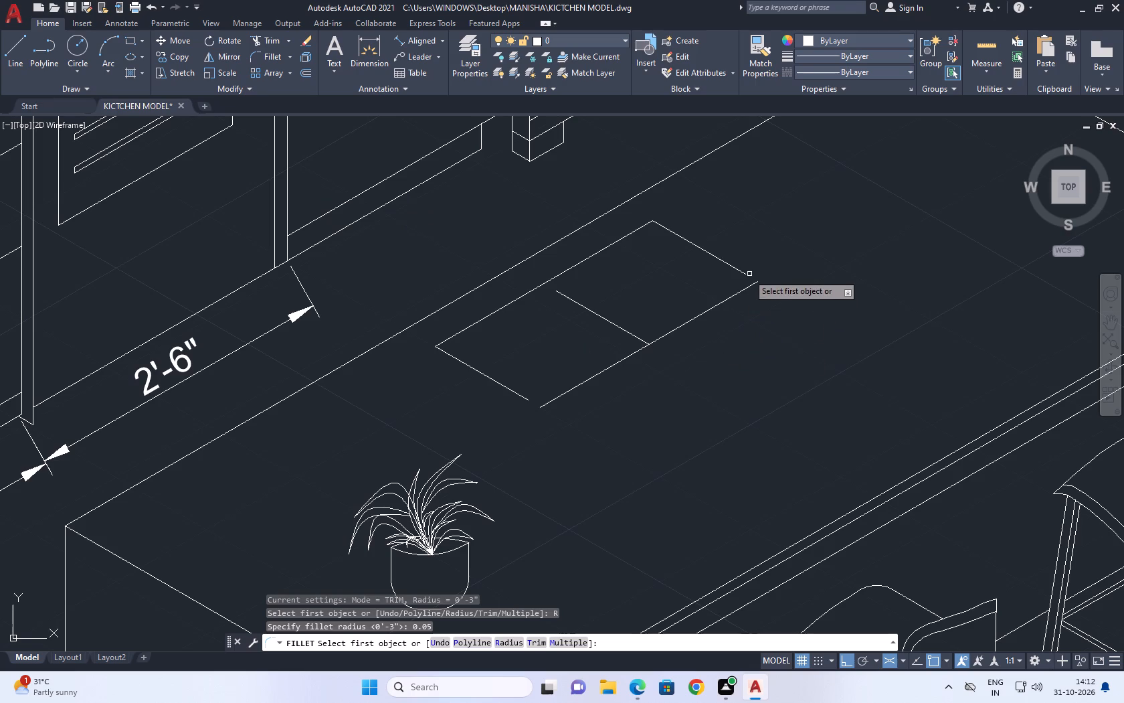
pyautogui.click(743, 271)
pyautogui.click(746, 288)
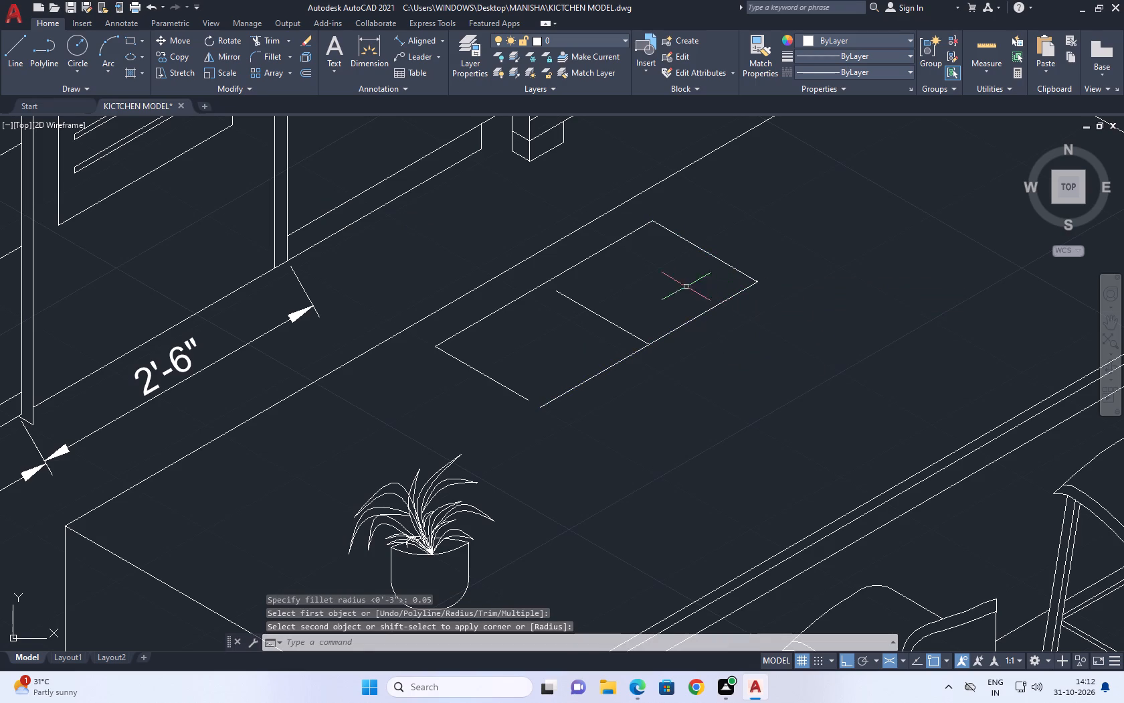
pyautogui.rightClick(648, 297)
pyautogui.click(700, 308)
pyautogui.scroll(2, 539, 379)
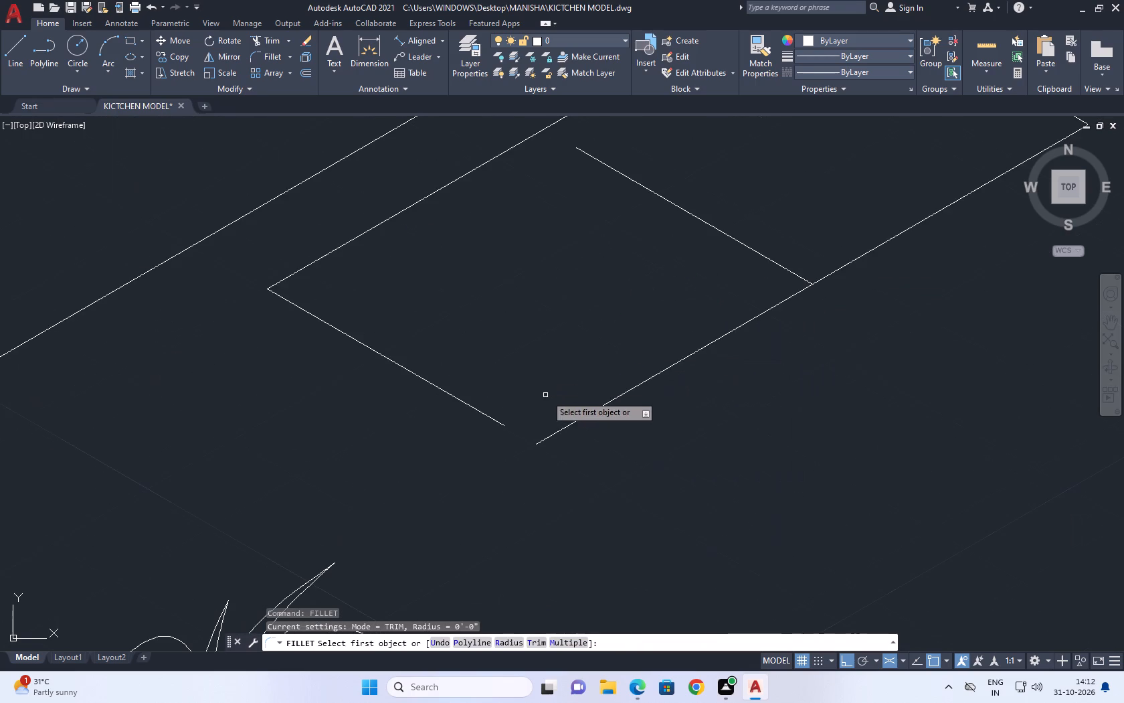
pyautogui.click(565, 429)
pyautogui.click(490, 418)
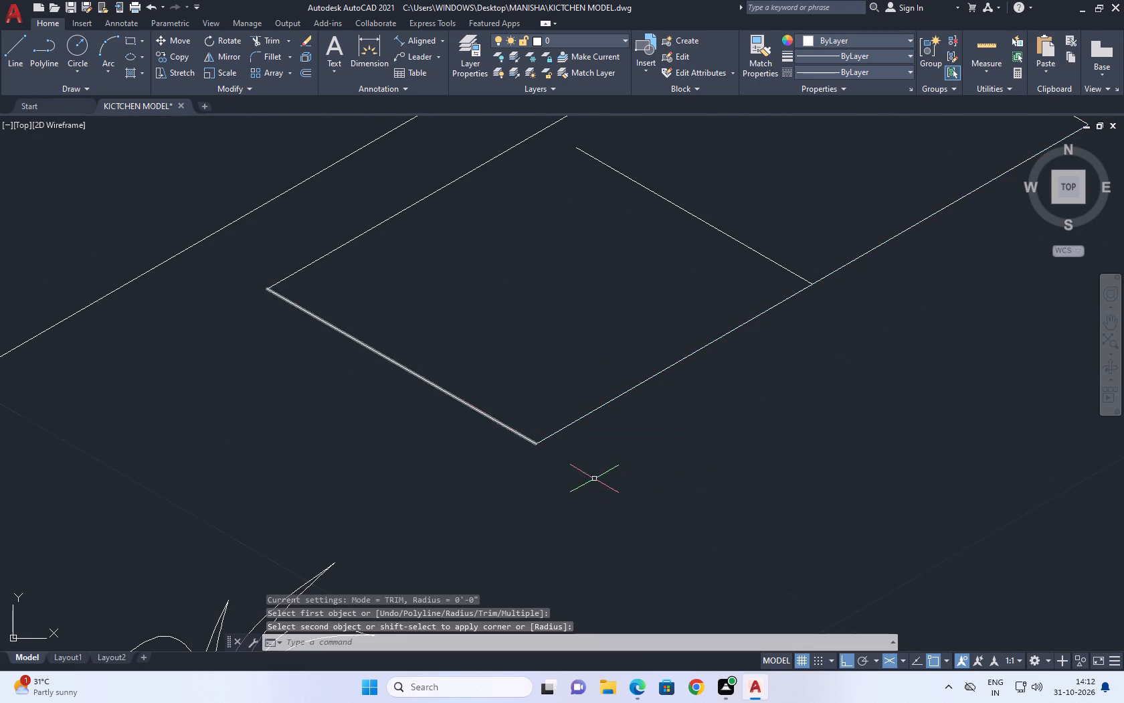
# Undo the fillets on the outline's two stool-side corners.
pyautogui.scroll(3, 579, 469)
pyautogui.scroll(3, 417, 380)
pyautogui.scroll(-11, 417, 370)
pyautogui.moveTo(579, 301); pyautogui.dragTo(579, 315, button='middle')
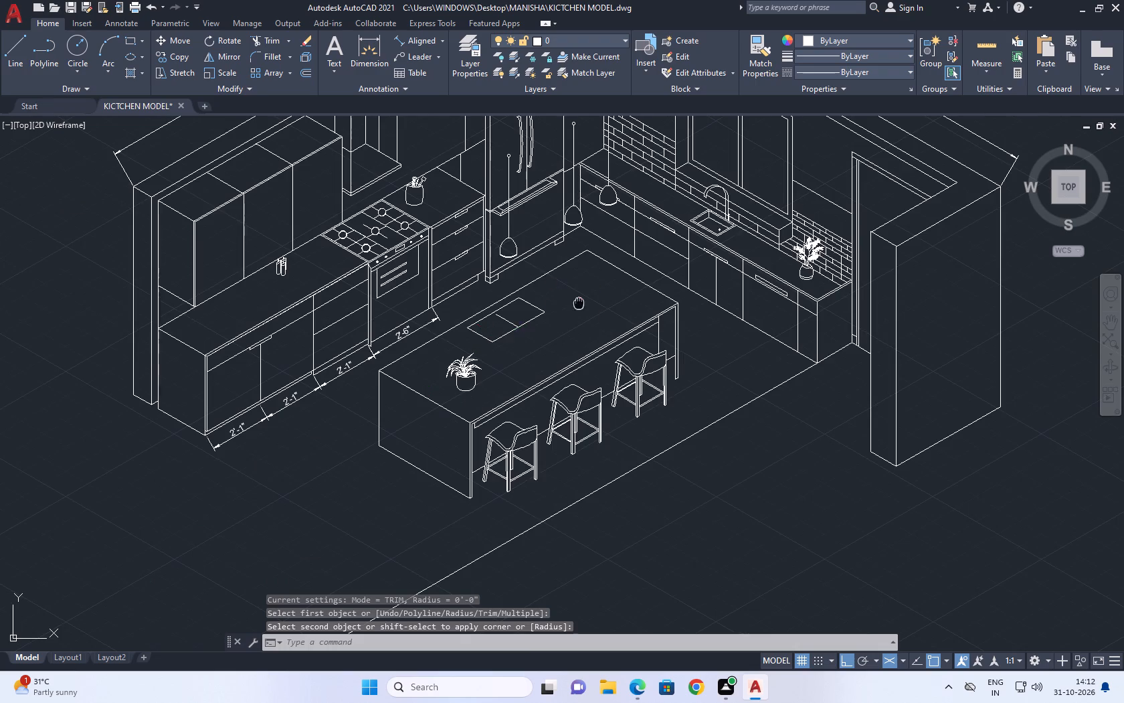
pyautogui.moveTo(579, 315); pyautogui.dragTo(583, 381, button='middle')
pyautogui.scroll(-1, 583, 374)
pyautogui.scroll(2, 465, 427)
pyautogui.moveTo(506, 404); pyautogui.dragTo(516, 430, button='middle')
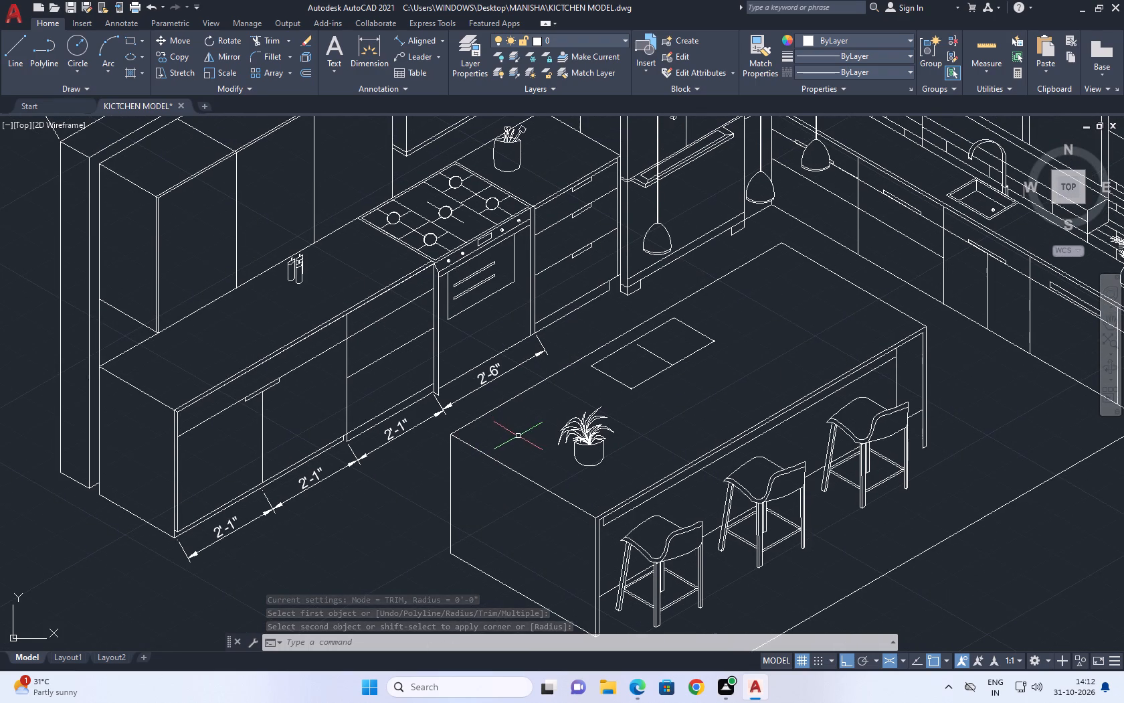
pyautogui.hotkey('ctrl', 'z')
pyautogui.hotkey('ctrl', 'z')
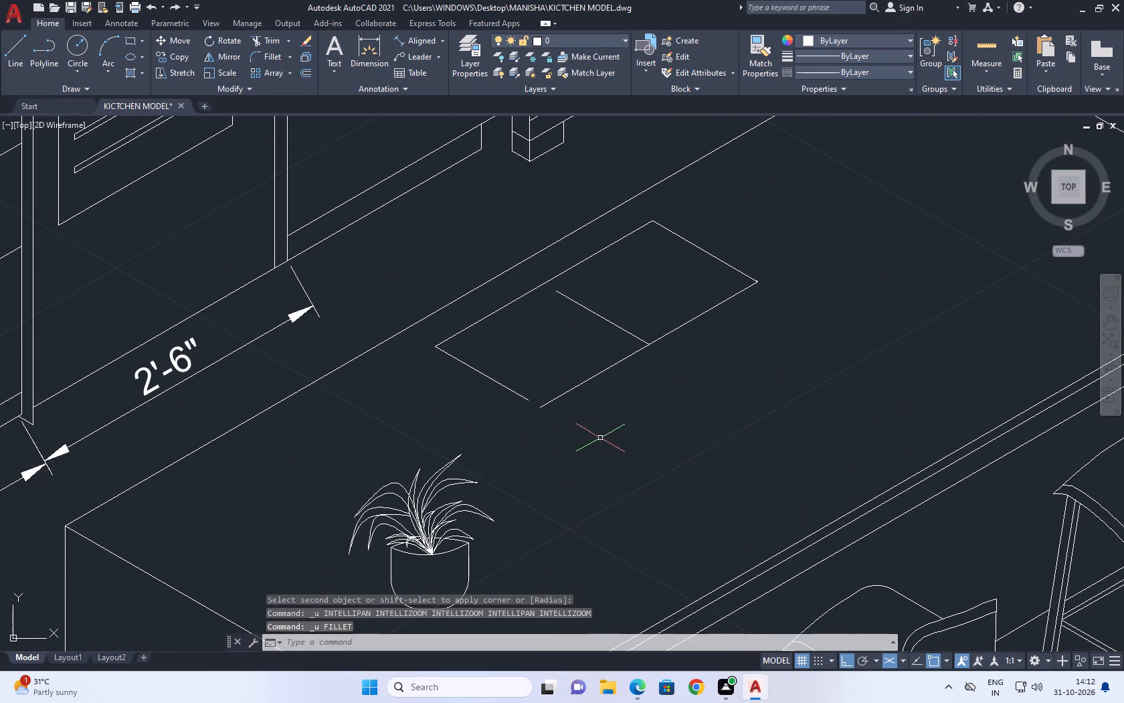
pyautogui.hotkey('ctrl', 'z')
# Fillet the outline's far stool-side corner with a radius of 0.5.
pyautogui.press('f')
pyautogui.press('space')
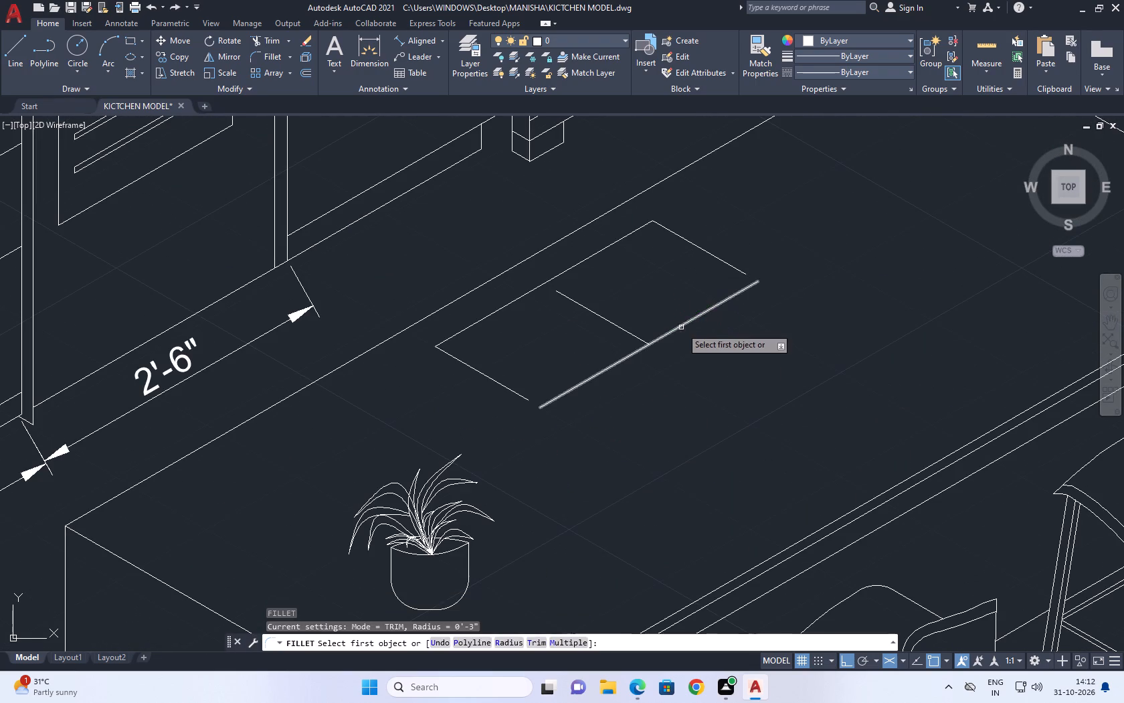
pyautogui.press('r')
pyautogui.press('space')
pyautogui.press('0')
pyautogui.press('.')
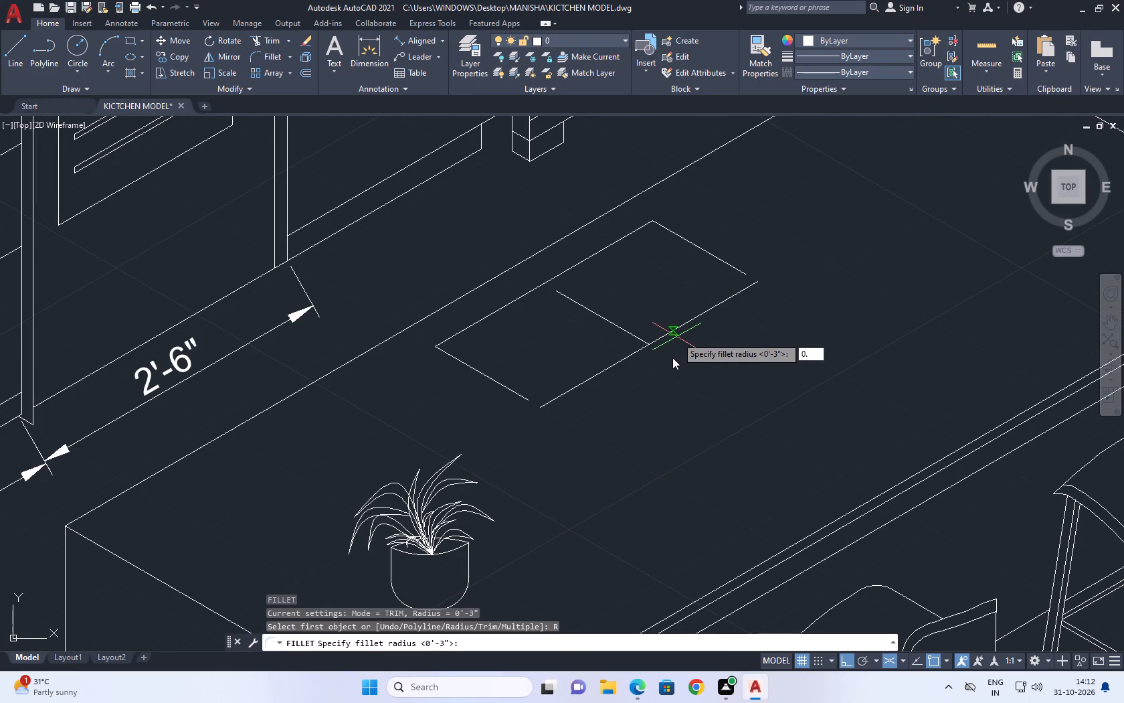
pyautogui.press('5')
pyautogui.press('space')
pyautogui.click(699, 317)
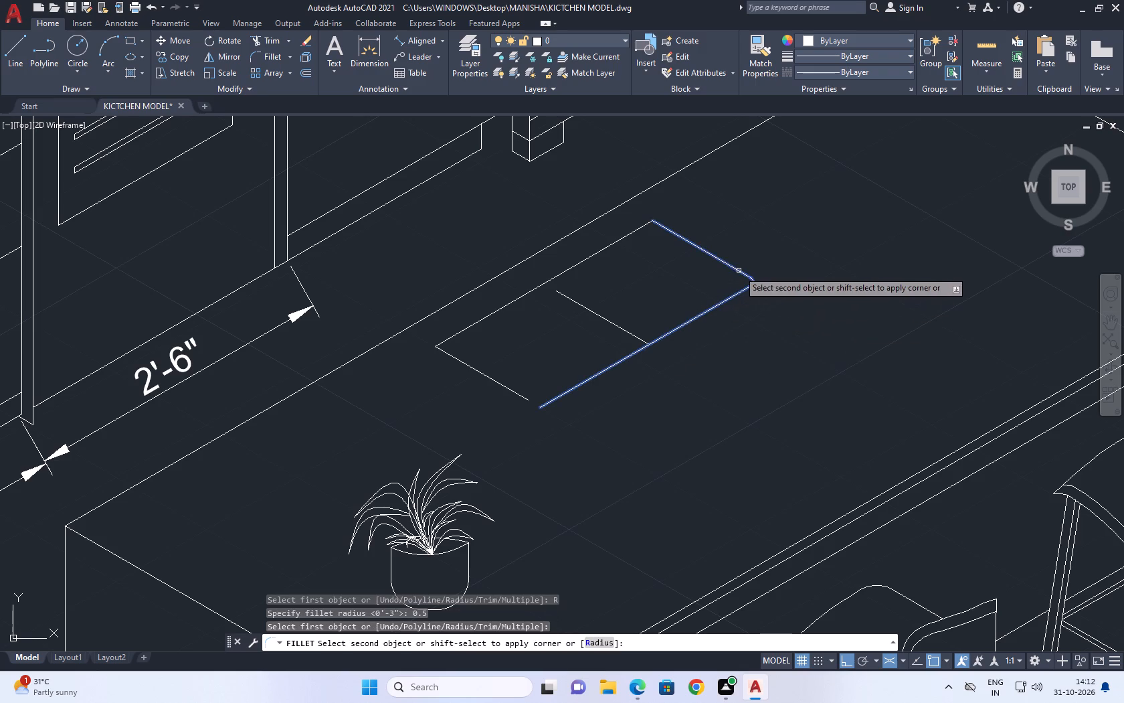
pyautogui.click(739, 269)
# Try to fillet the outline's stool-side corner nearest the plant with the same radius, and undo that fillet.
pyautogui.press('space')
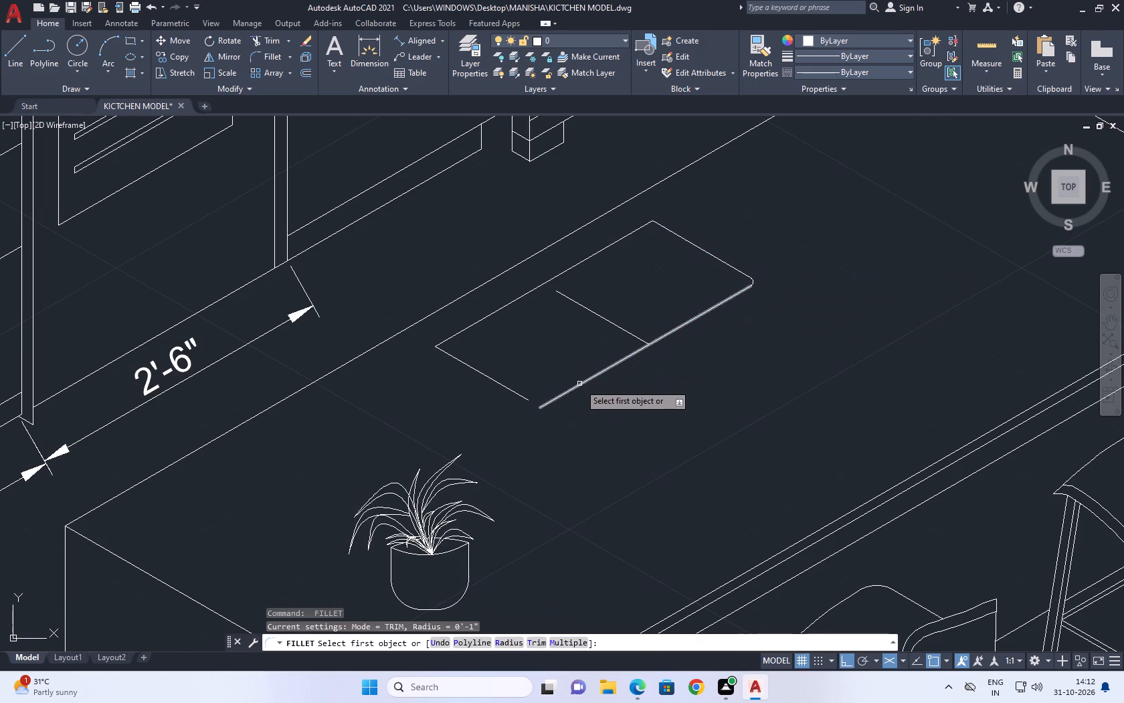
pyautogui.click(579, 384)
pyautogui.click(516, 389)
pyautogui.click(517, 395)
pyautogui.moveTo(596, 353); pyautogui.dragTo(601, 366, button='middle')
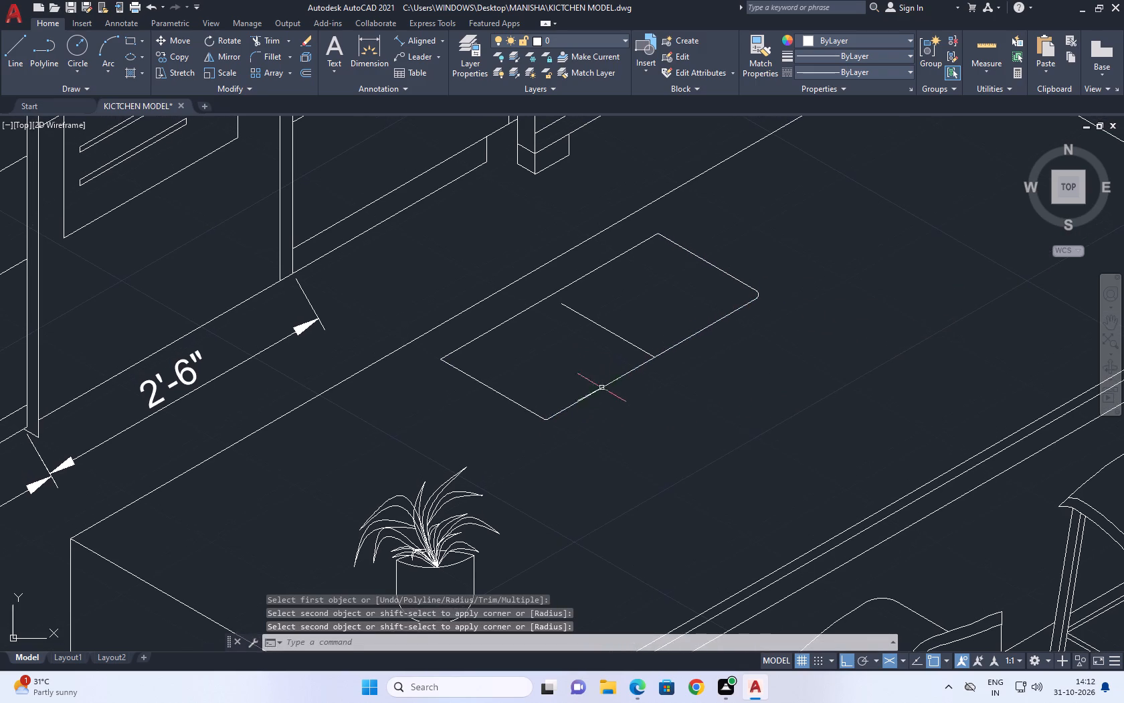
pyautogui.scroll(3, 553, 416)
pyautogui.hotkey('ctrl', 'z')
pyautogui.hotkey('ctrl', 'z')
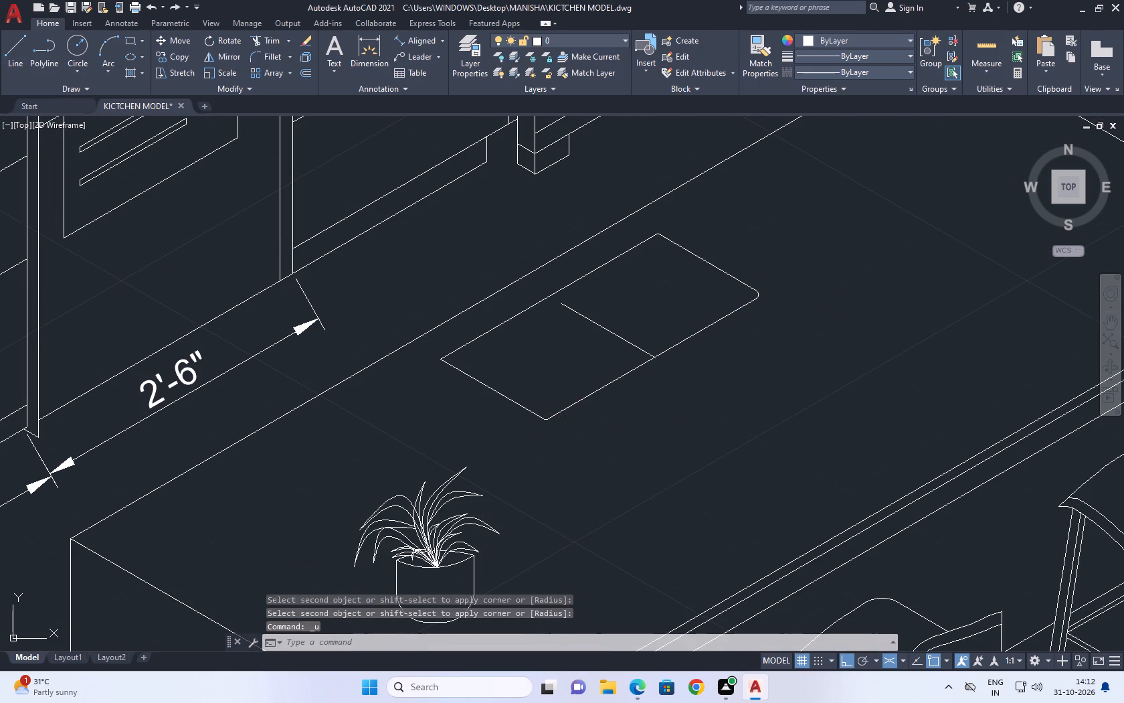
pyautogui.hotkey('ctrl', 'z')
# Stretch the open end of the cross line nearest the plant to meet the end of the stool-side line.
pyautogui.keyDown('ctrl'); pyautogui.scroll(2, 534, 412); pyautogui.keyUp('ctrl')
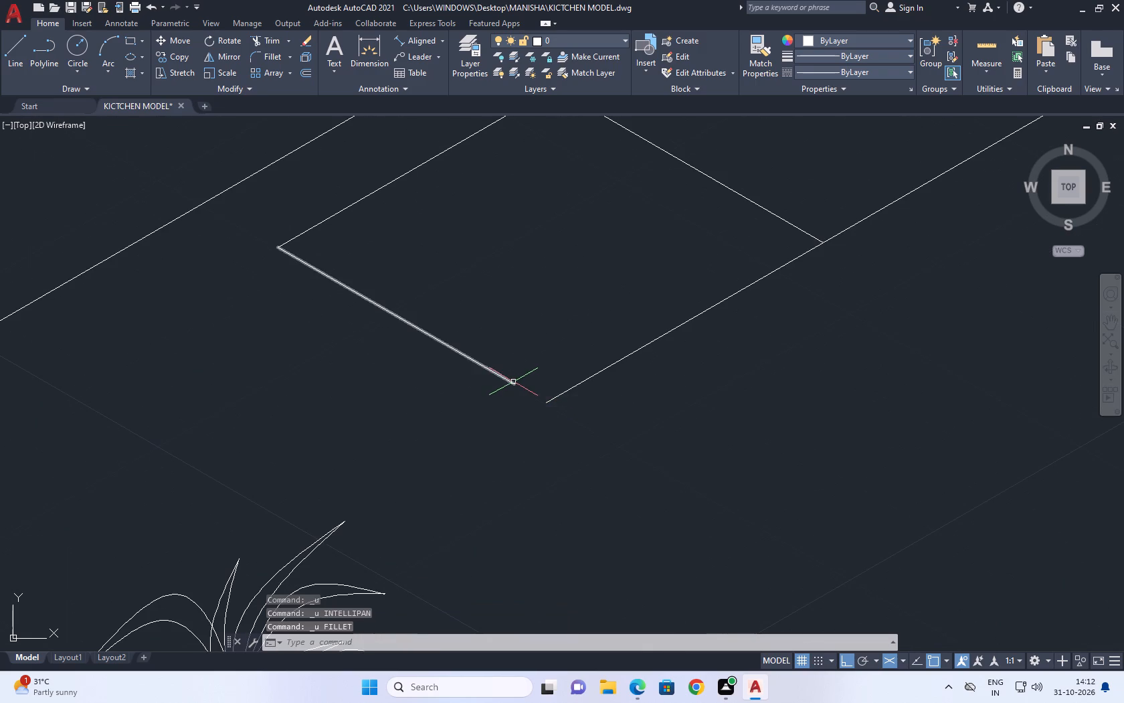
pyautogui.press('l')
pyautogui.press('Escape')
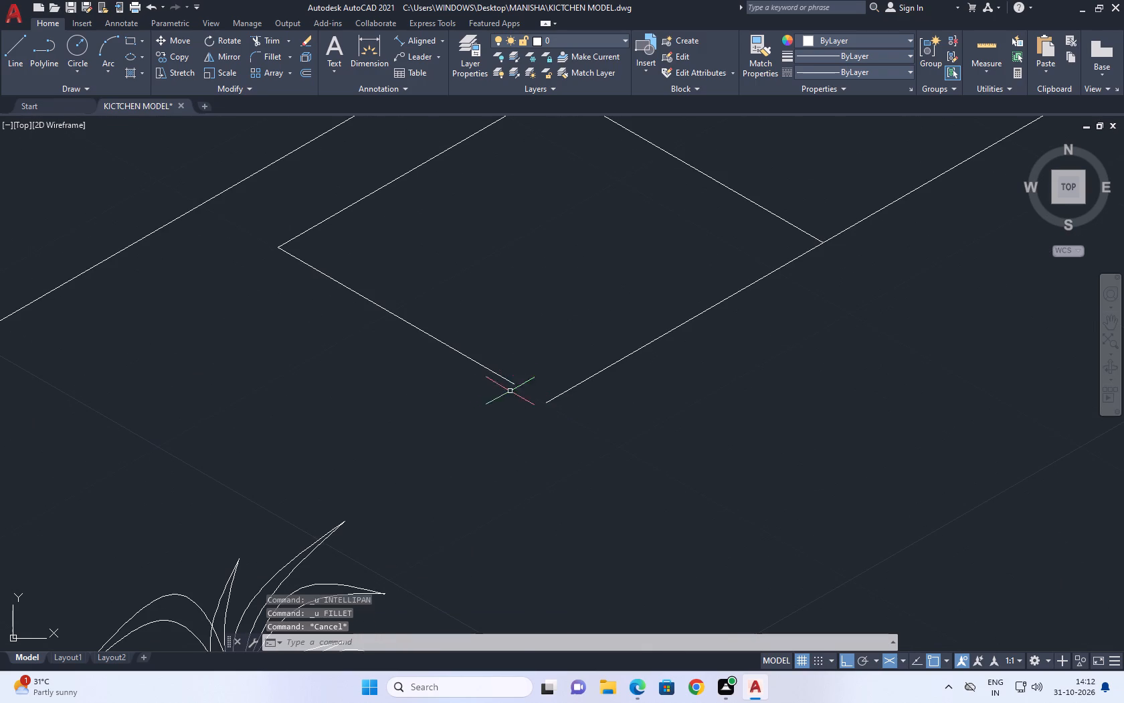
pyautogui.scroll(2, 516, 390)
pyautogui.moveTo(517, 393); pyautogui.dragTo(507, 378)
pyautogui.click(489, 367)
pyautogui.click(504, 377)
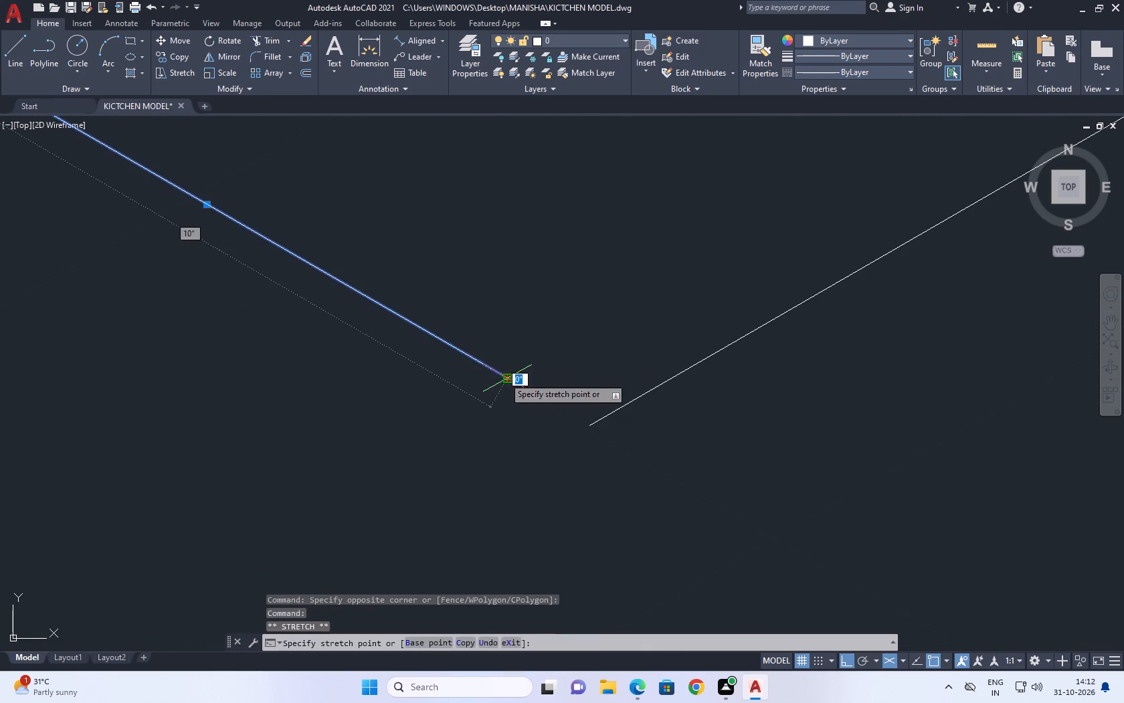
pyautogui.click(588, 428)
pyautogui.press('Escape')
# Fillet the outline's remaining three corners with the same 0.5 radius.
pyautogui.scroll(-4, 591, 404)
pyautogui.write('F')
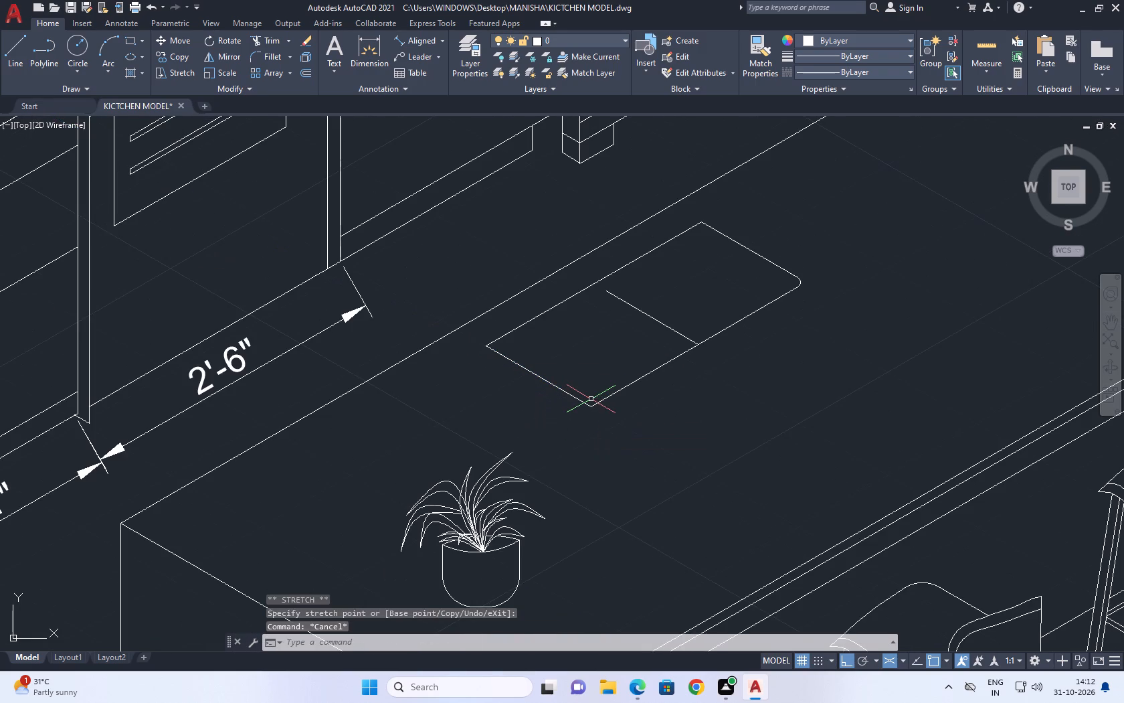
pyautogui.press('space')
pyautogui.click(606, 398)
pyautogui.click(579, 402)
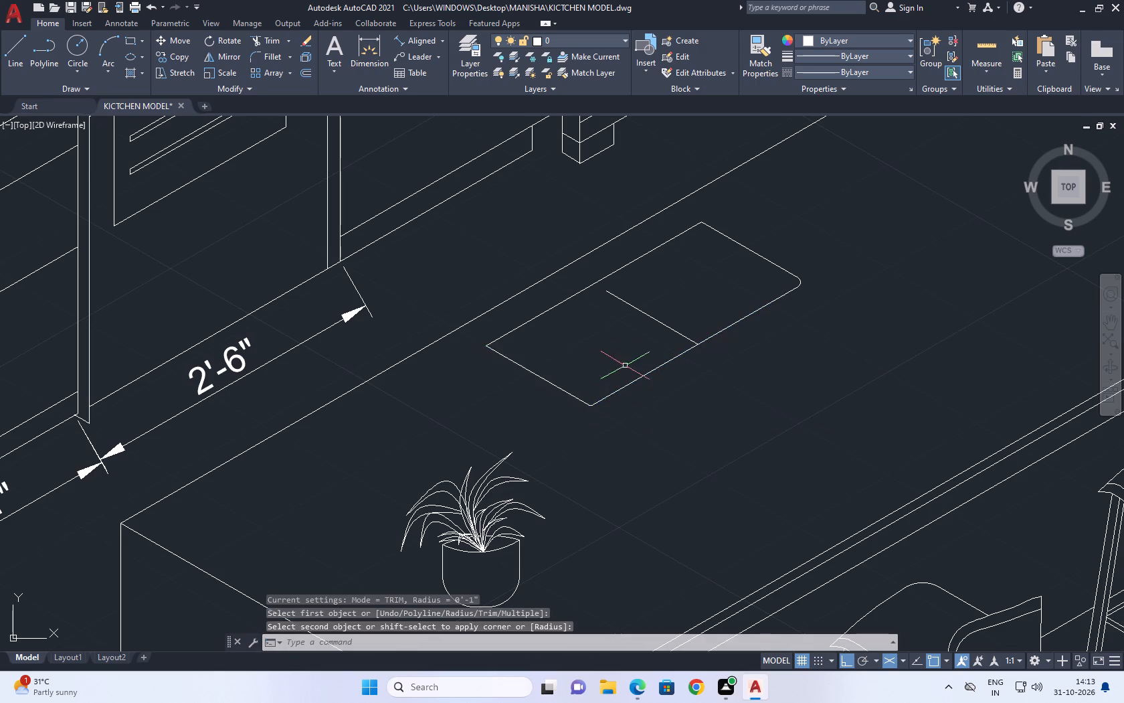
pyautogui.moveTo(658, 336); pyautogui.dragTo(663, 372, button='middle')
pyautogui.press('space')
pyautogui.click(527, 360)
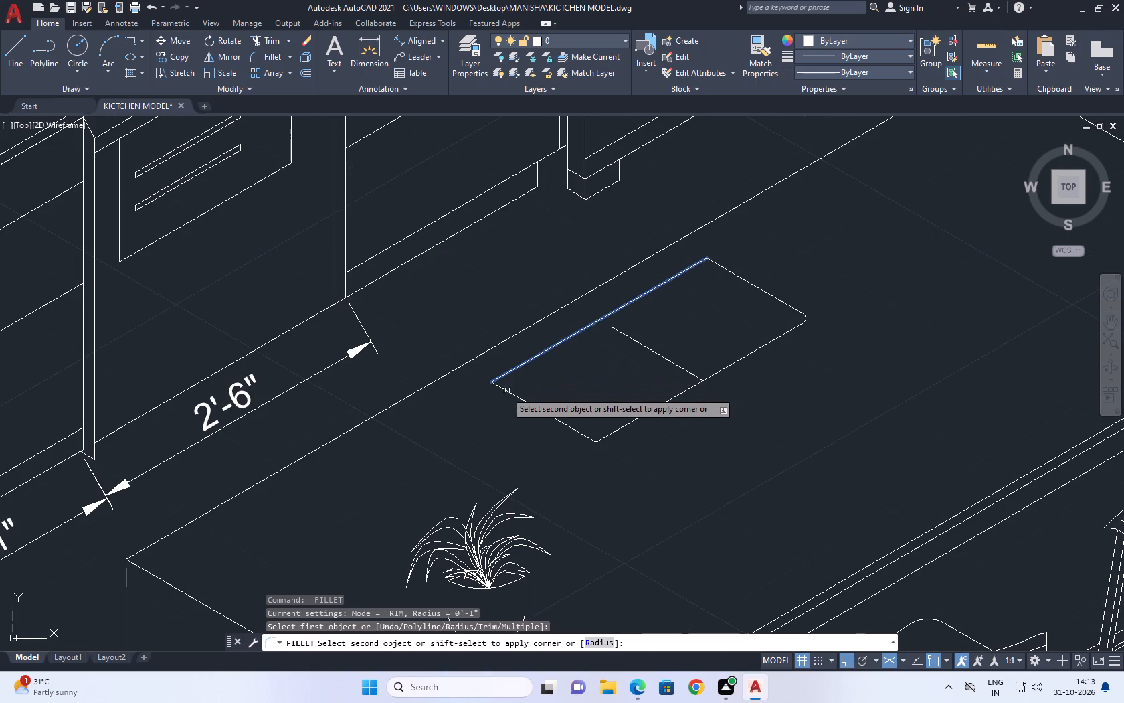
pyautogui.click(508, 394)
pyautogui.press('space')
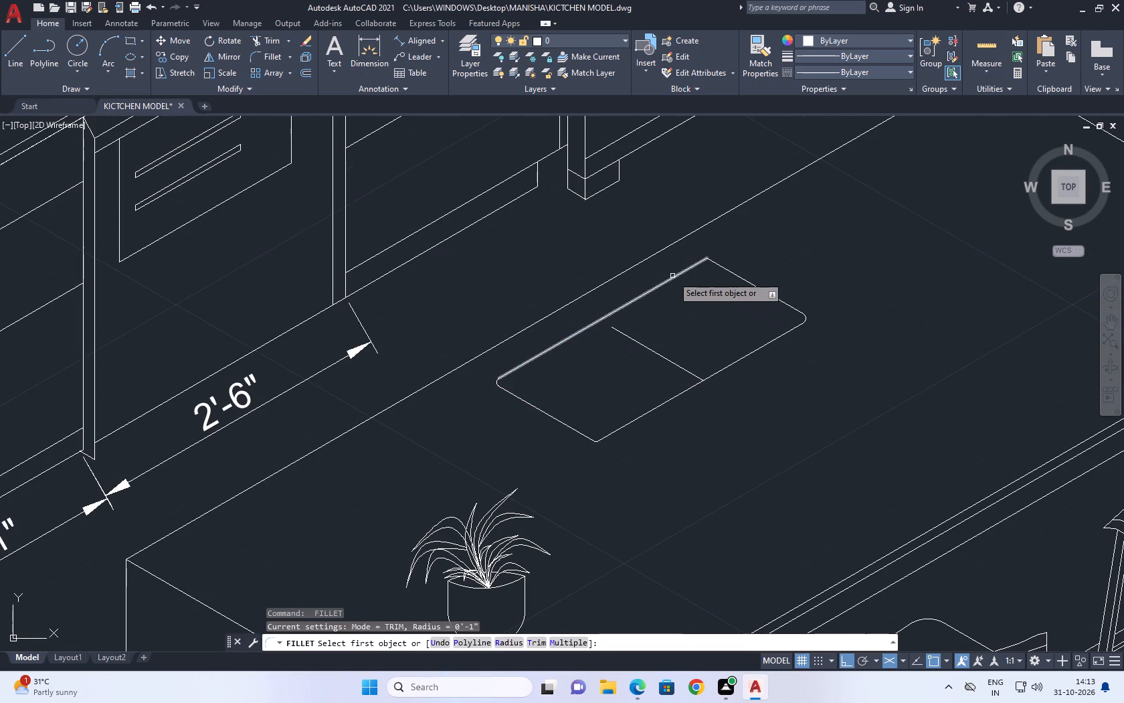
pyautogui.click(674, 279)
pyautogui.click(719, 266)
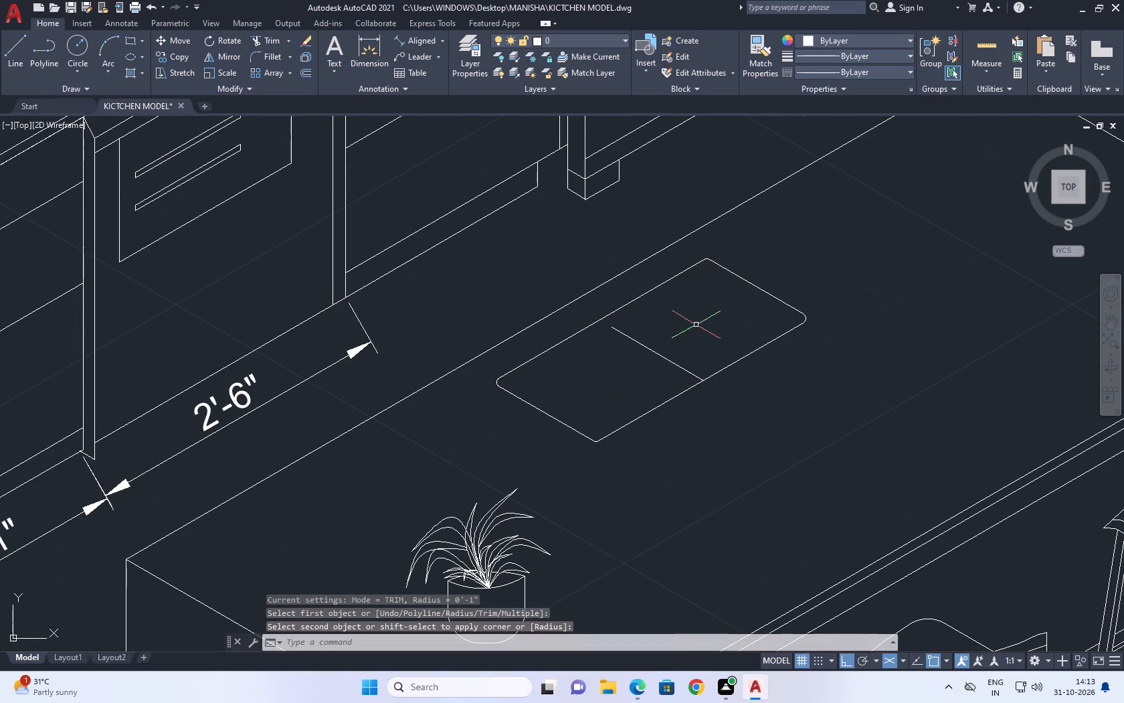
# Erase the middle cross line inside the rounded outline.
pyautogui.moveTo(664, 329); pyautogui.dragTo(721, 408, button='middle')
pyautogui.scroll(1, 709, 428)
pyautogui.click(711, 431)
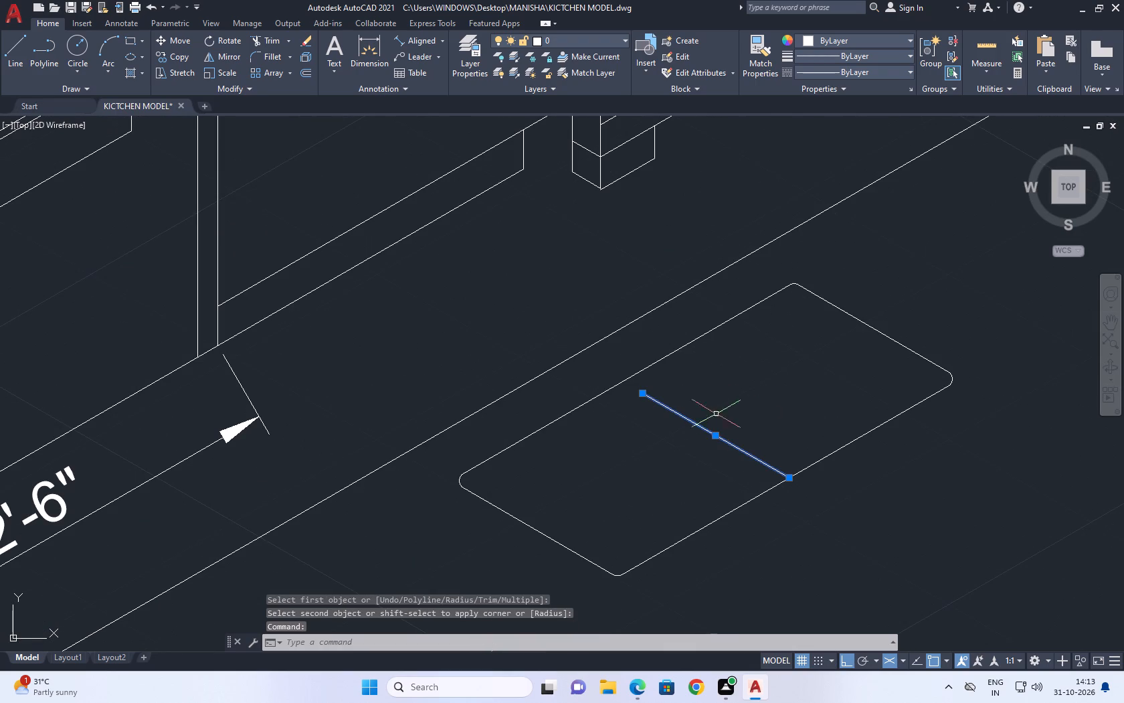
pyautogui.rightClick(797, 390)
pyautogui.click(836, 142)
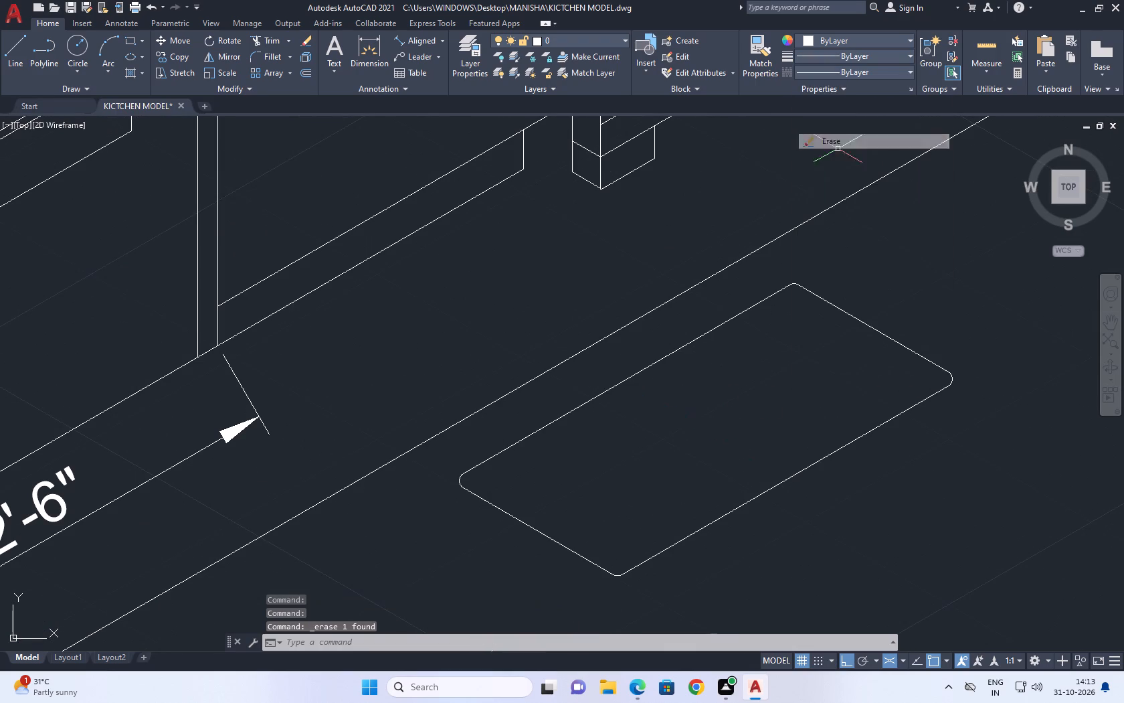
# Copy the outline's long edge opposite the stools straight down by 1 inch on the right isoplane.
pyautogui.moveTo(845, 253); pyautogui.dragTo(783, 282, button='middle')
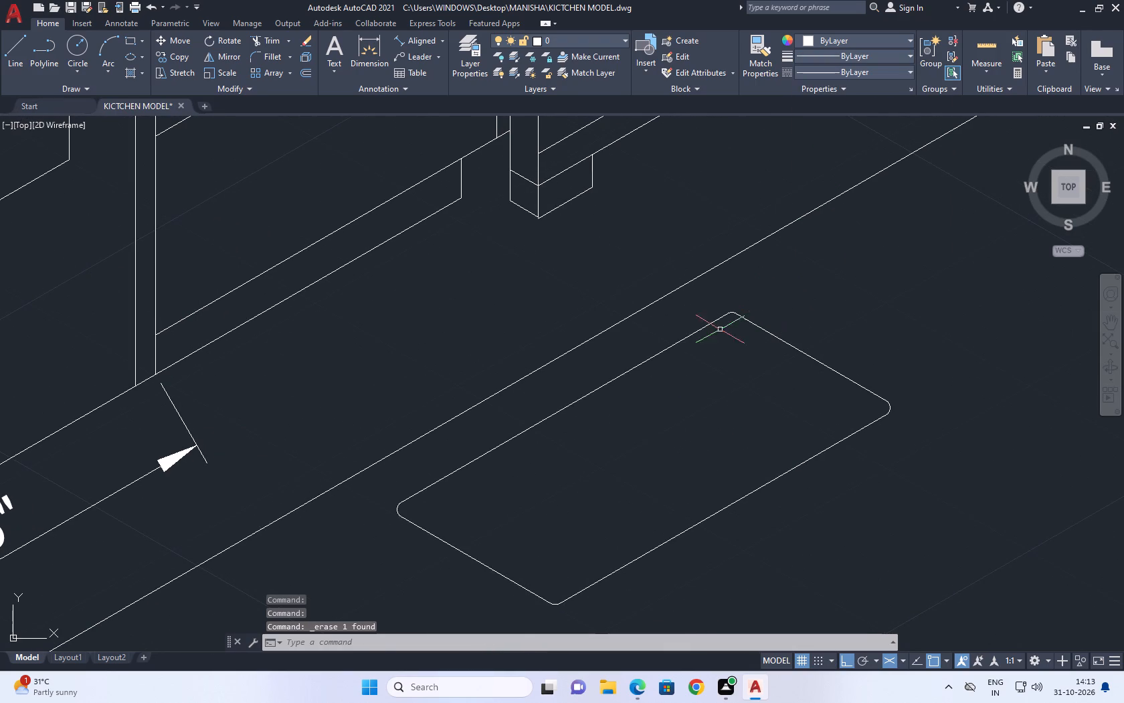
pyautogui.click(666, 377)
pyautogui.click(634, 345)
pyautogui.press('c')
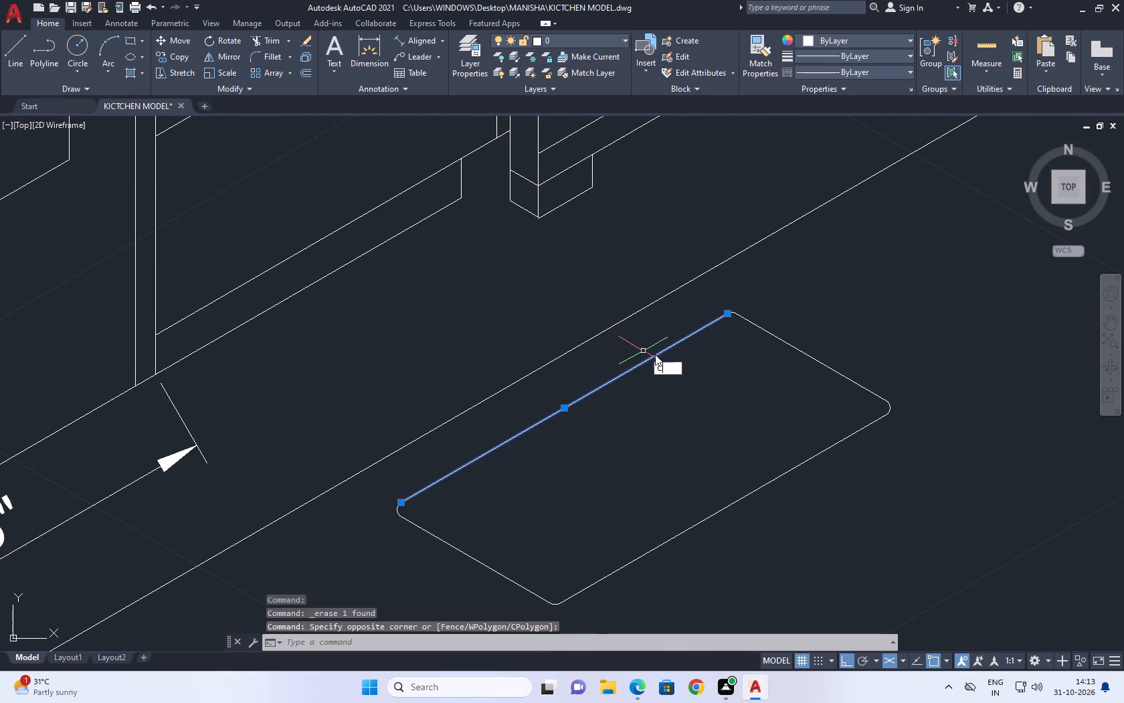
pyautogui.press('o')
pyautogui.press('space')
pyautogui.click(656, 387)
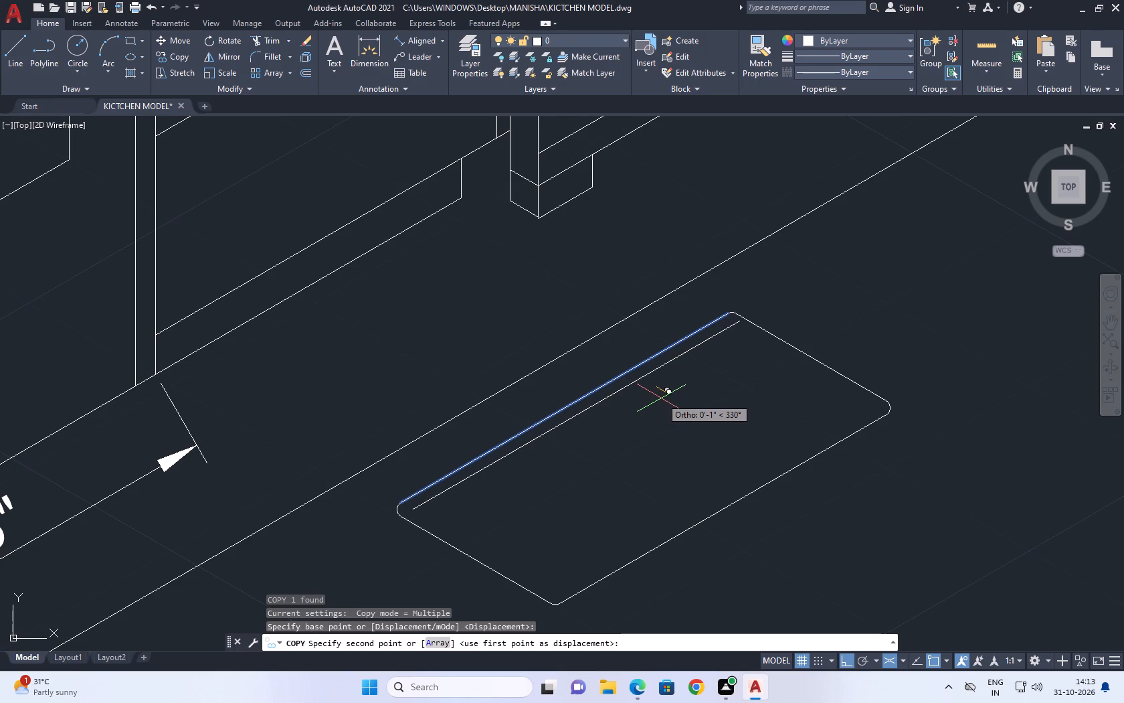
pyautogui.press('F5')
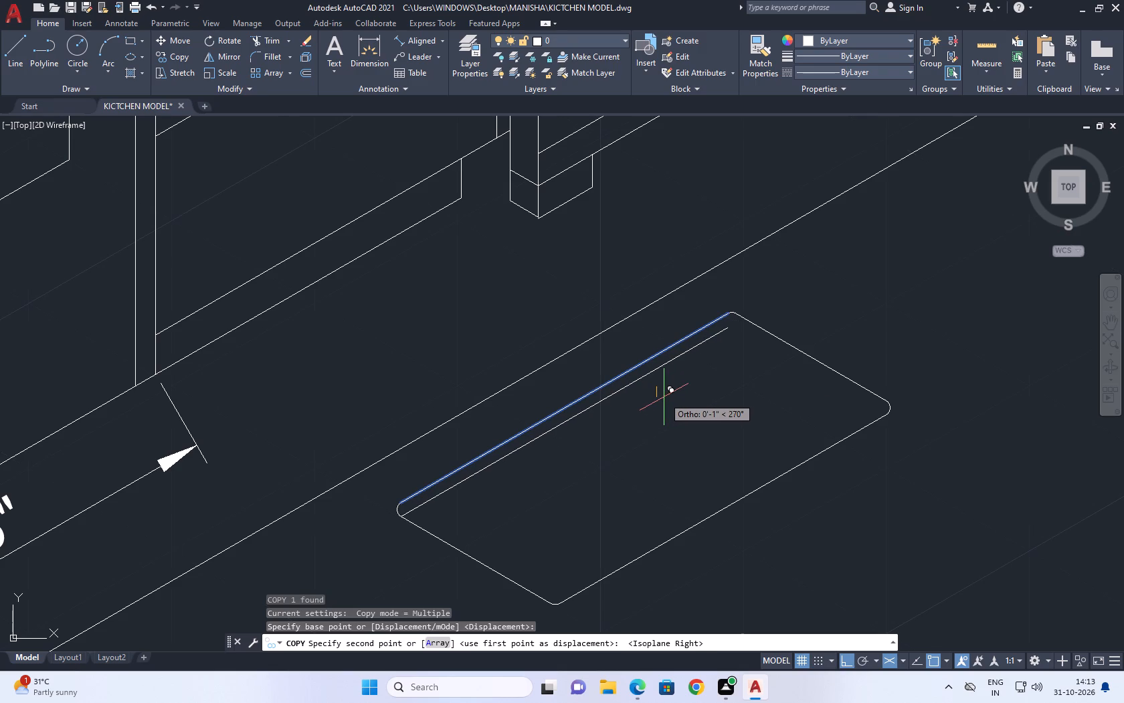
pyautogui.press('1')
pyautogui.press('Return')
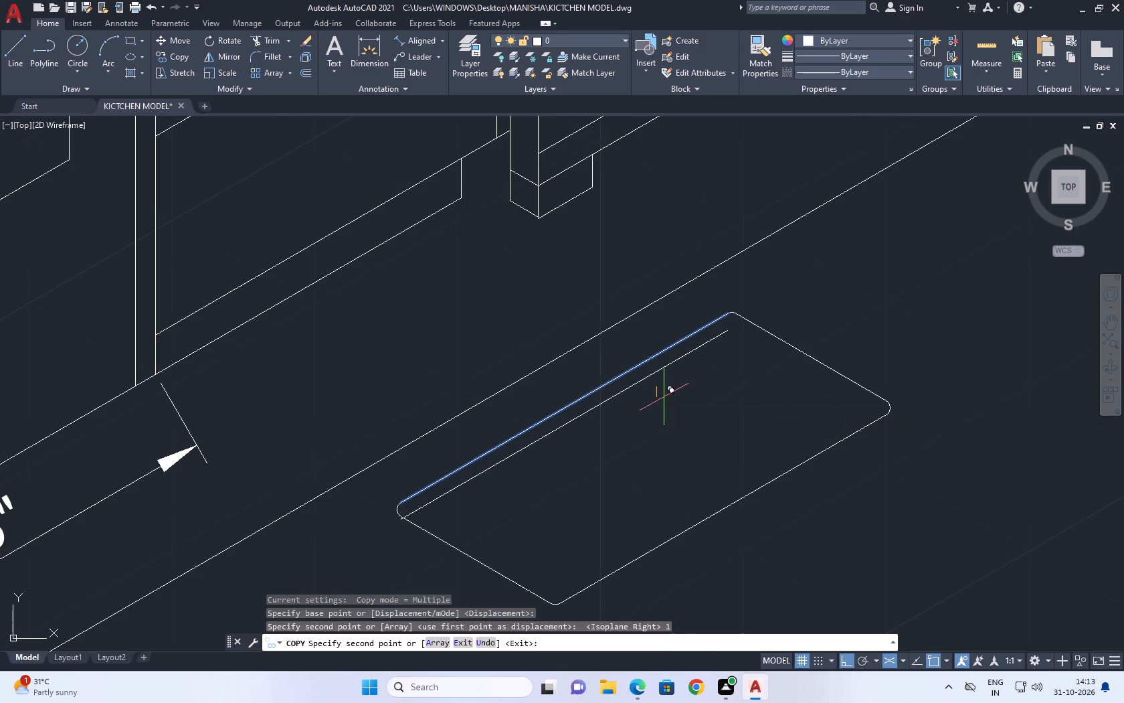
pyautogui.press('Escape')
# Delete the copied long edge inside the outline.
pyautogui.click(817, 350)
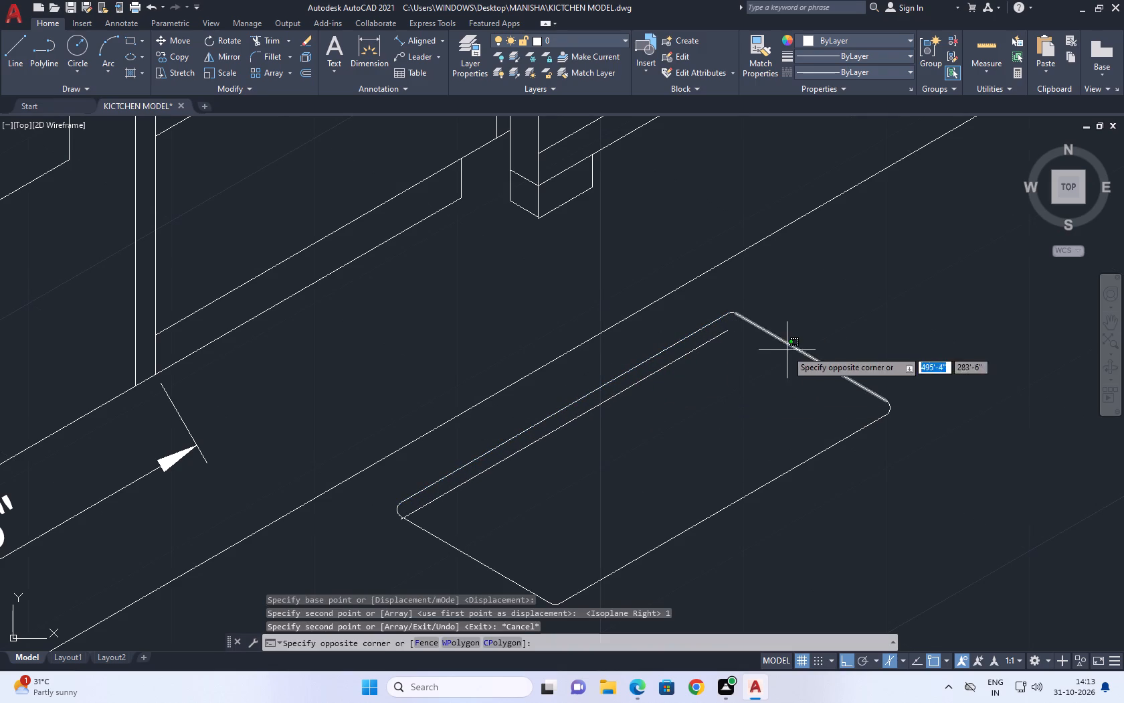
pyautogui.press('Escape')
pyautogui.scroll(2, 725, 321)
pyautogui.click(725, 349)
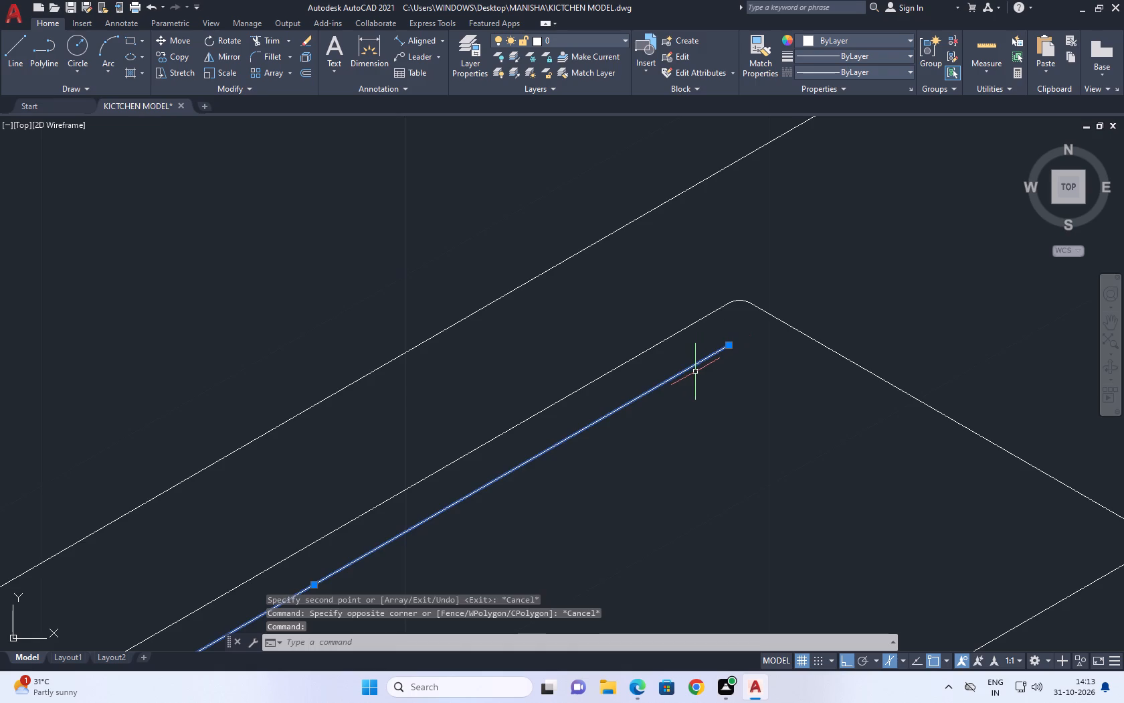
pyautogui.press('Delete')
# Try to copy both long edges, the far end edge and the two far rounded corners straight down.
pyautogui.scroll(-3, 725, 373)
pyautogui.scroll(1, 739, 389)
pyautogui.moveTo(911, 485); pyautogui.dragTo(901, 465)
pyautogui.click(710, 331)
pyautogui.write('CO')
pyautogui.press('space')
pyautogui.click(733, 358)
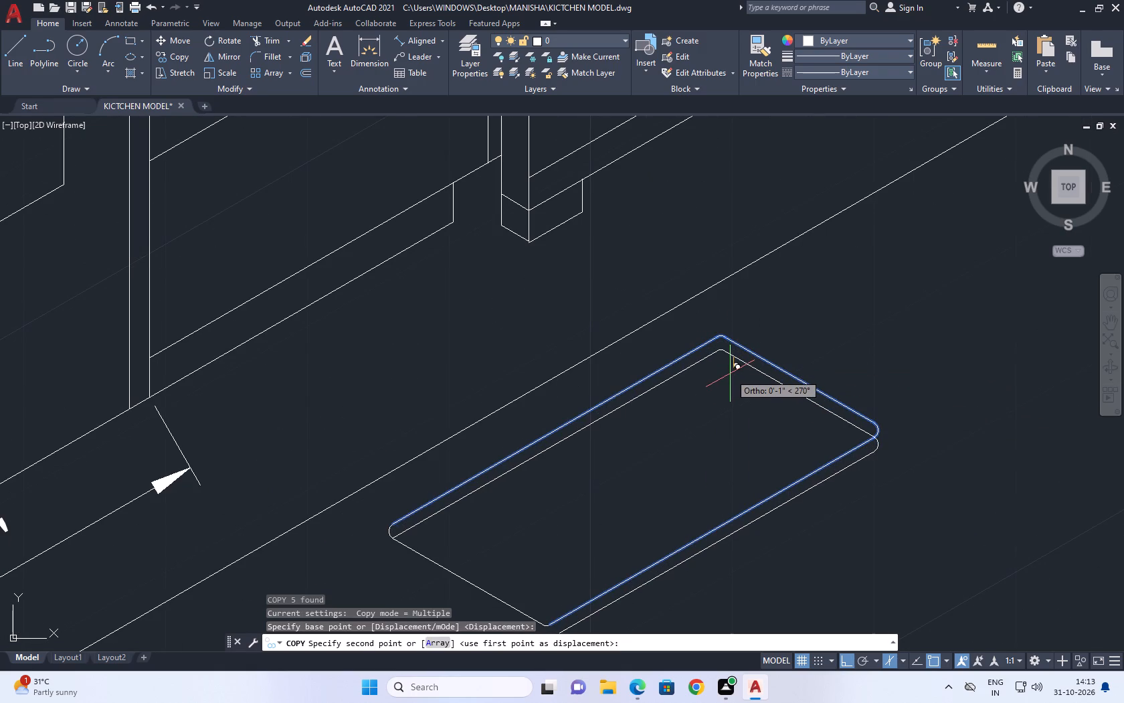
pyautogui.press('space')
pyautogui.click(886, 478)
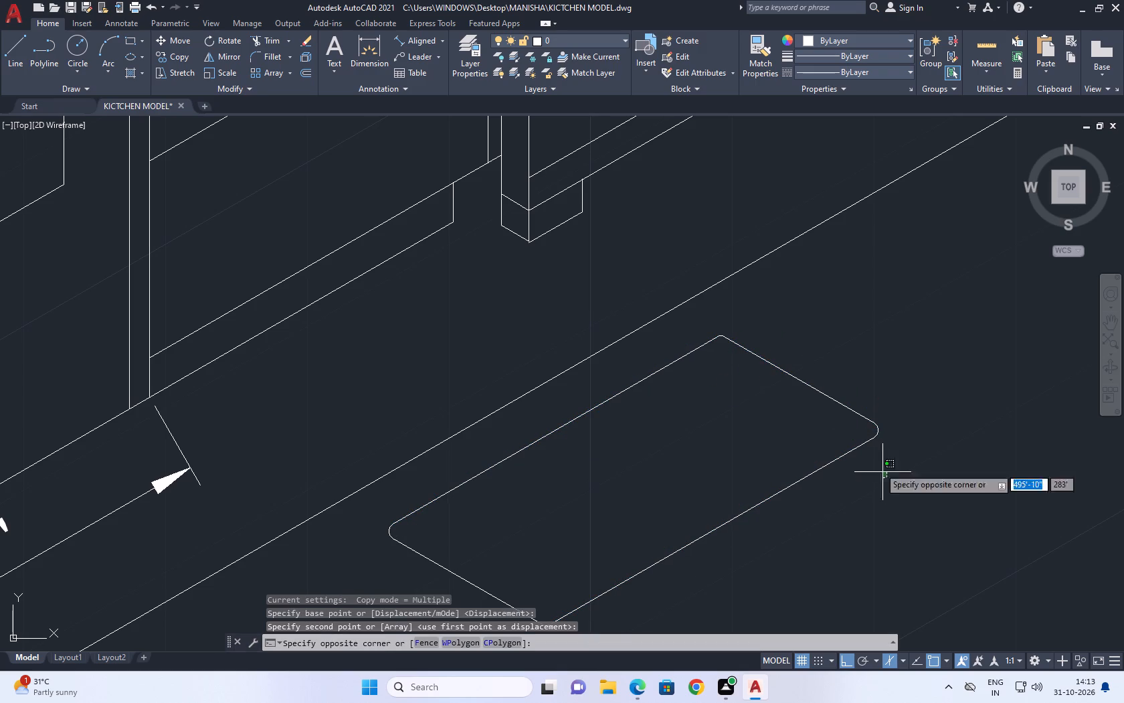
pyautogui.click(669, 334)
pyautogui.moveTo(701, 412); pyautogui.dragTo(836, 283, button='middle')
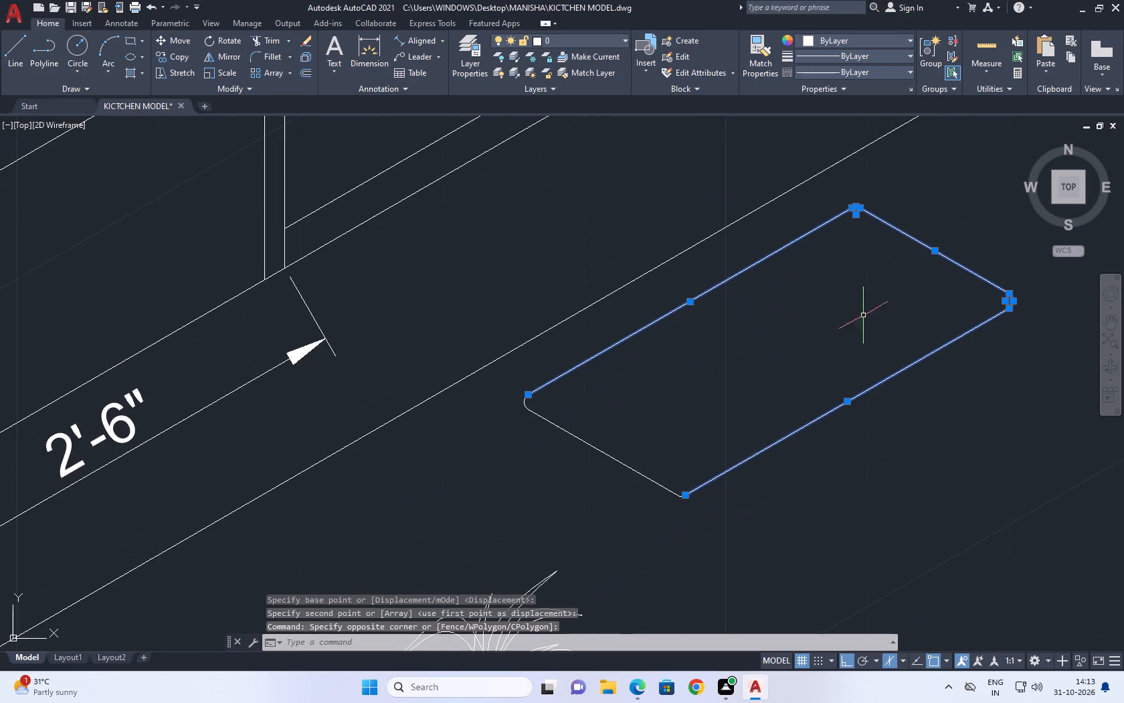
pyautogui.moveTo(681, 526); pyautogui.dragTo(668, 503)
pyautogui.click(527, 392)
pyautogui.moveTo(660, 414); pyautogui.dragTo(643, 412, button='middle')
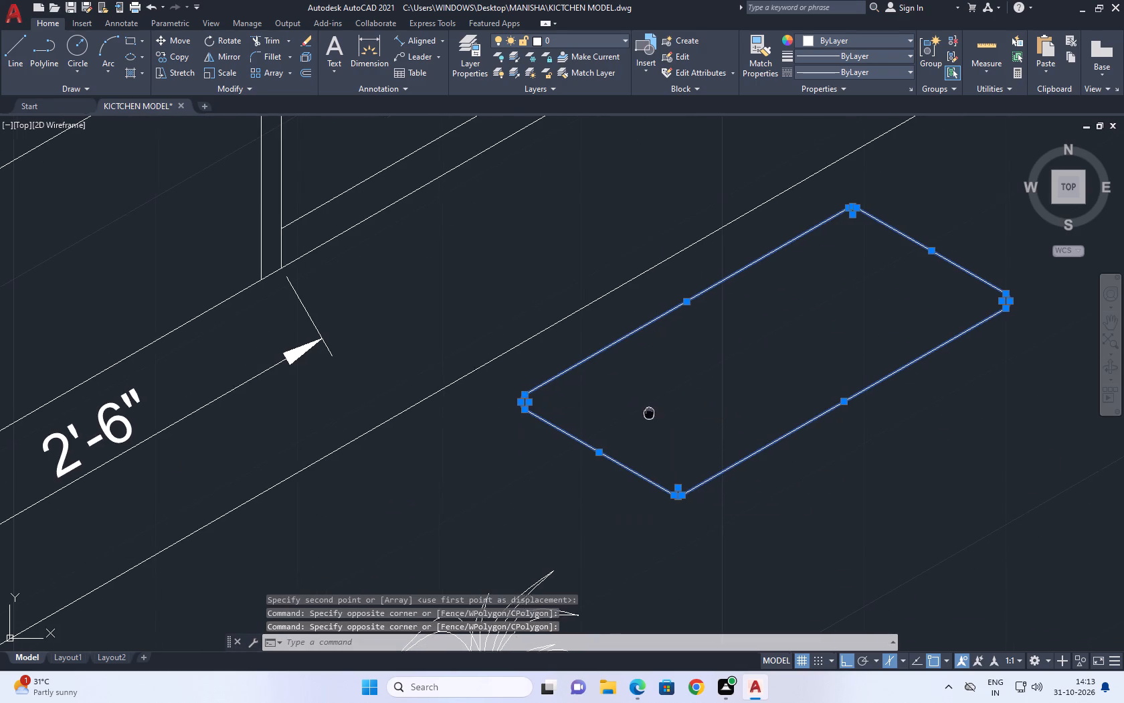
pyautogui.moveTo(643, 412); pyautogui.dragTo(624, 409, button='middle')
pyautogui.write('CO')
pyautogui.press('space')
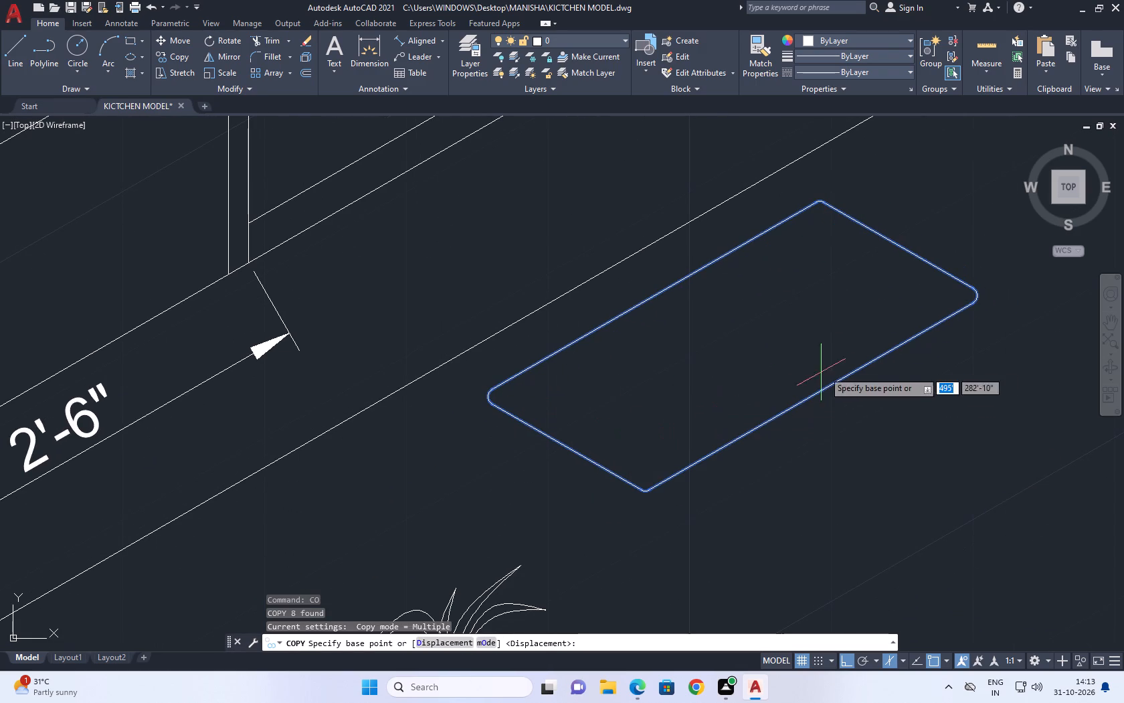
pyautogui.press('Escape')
# Copy both long edges, the far end edge and the rounded corner opposite the stools straight down by 1 inch.
pyautogui.click(971, 347)
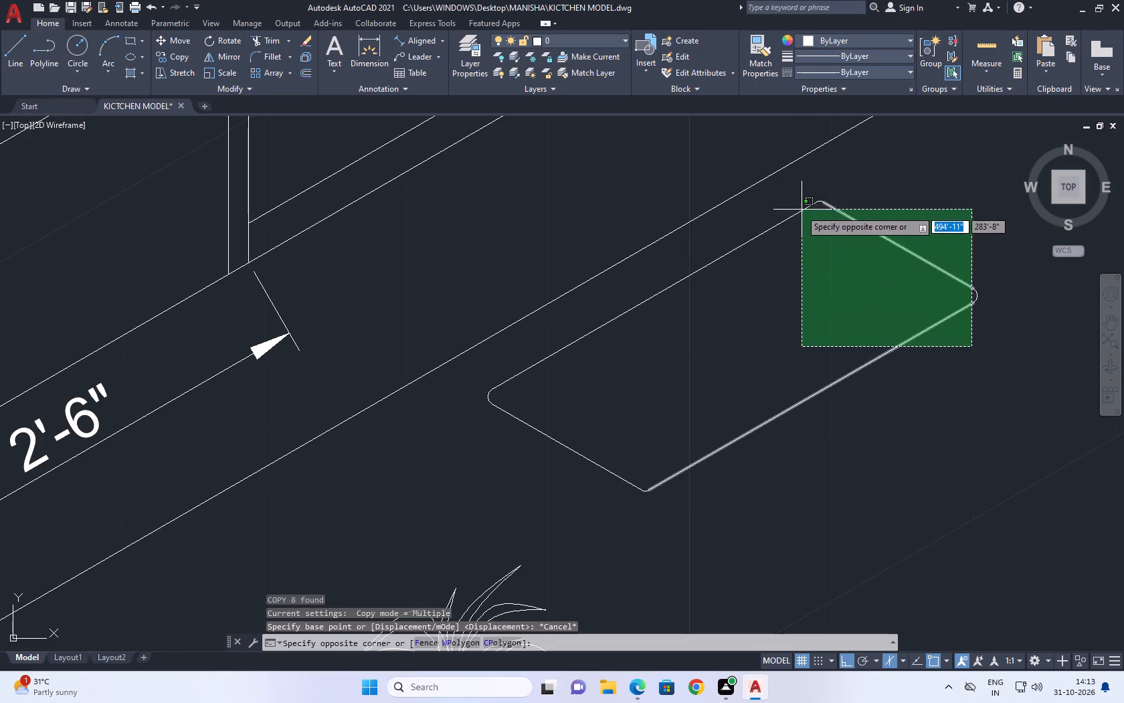
pyautogui.click(794, 201)
pyautogui.moveTo(846, 249); pyautogui.dragTo(816, 287, button='middle')
pyautogui.press('c')
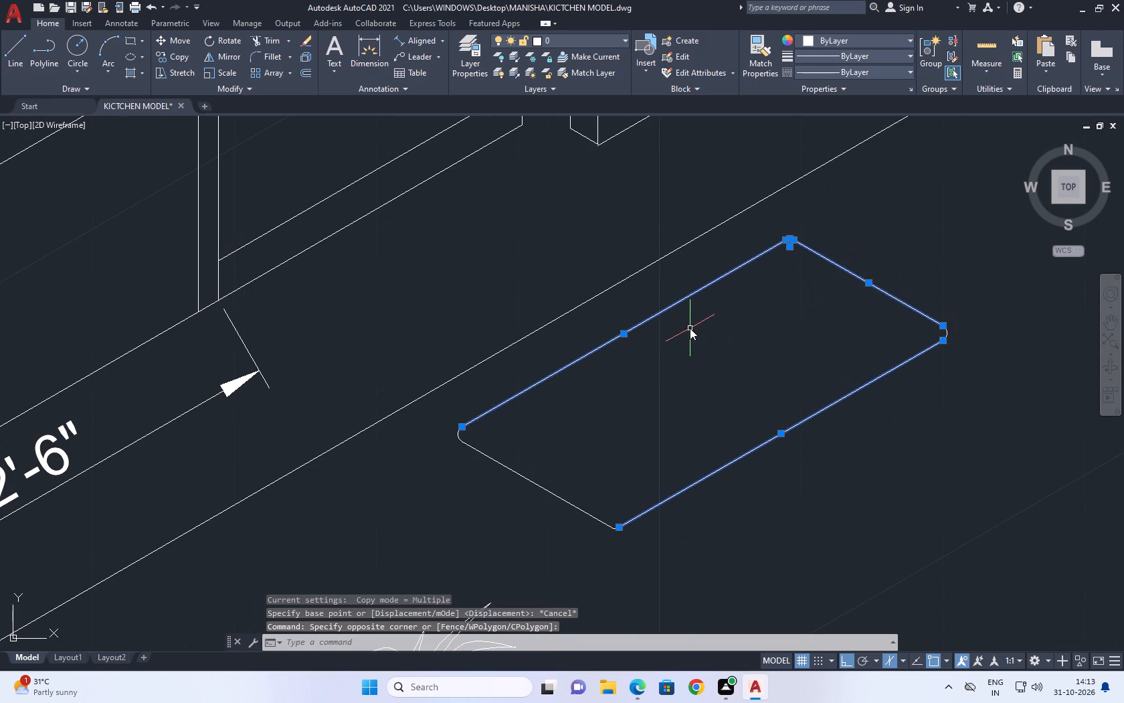
pyautogui.write('O')
pyautogui.press('space')
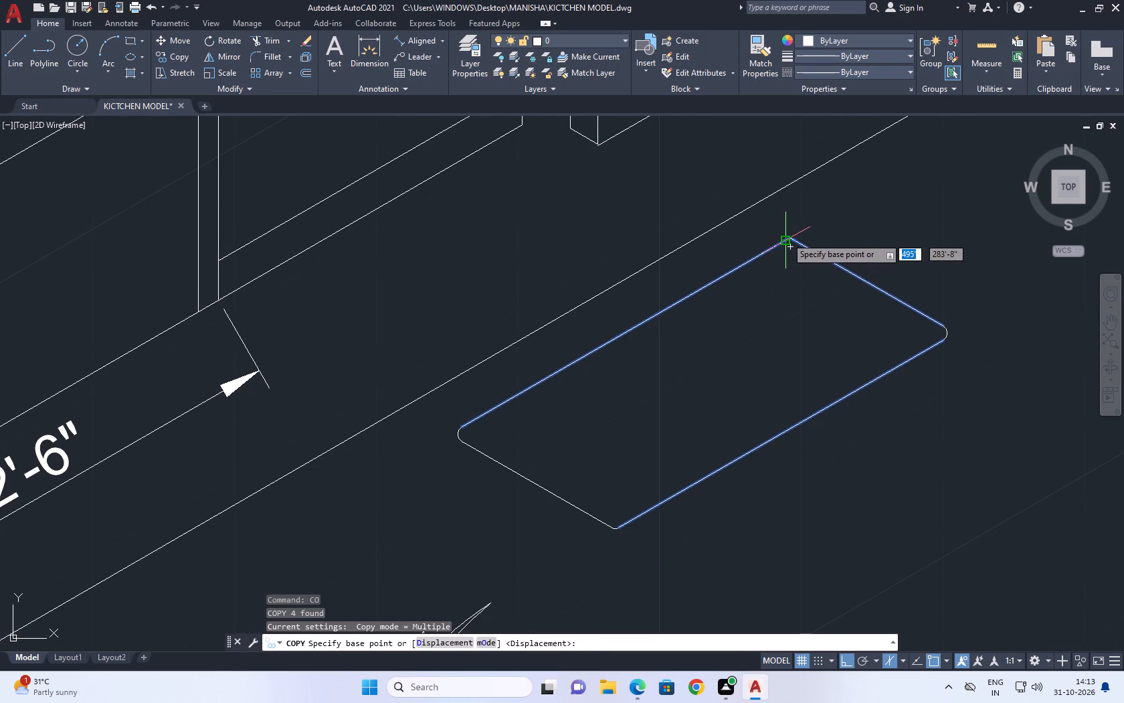
pyautogui.click(786, 237)
pyautogui.scroll(1, 785, 275)
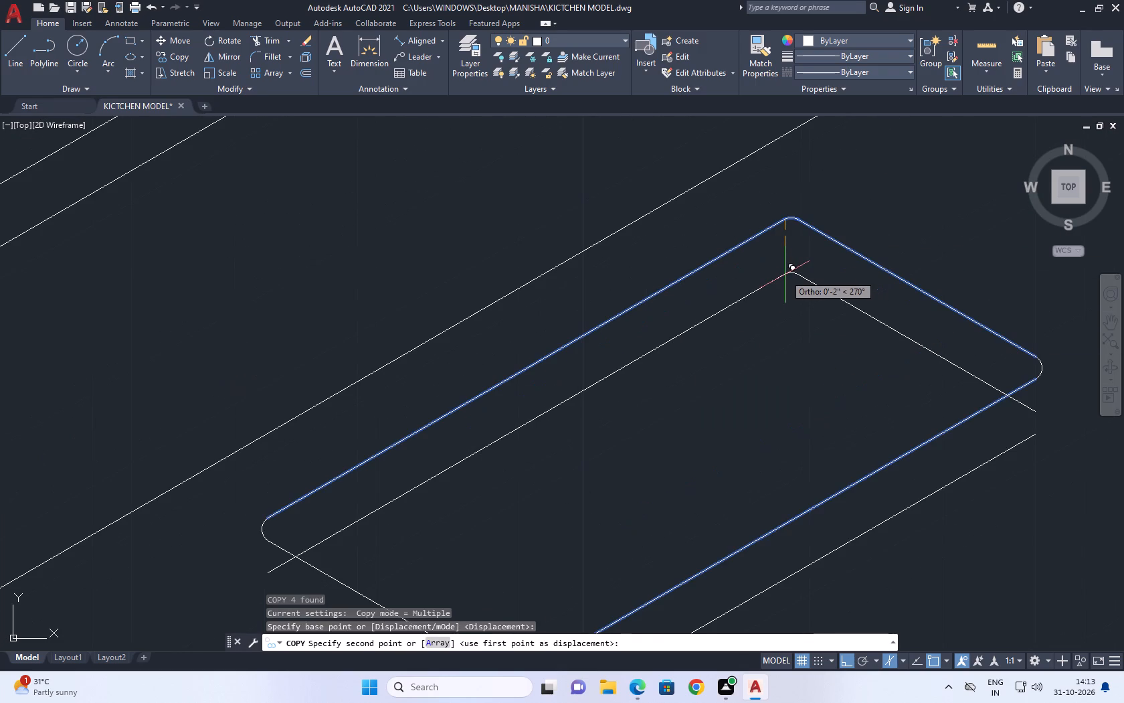
pyautogui.press('1')
pyautogui.press('Return')
pyautogui.press('Escape')
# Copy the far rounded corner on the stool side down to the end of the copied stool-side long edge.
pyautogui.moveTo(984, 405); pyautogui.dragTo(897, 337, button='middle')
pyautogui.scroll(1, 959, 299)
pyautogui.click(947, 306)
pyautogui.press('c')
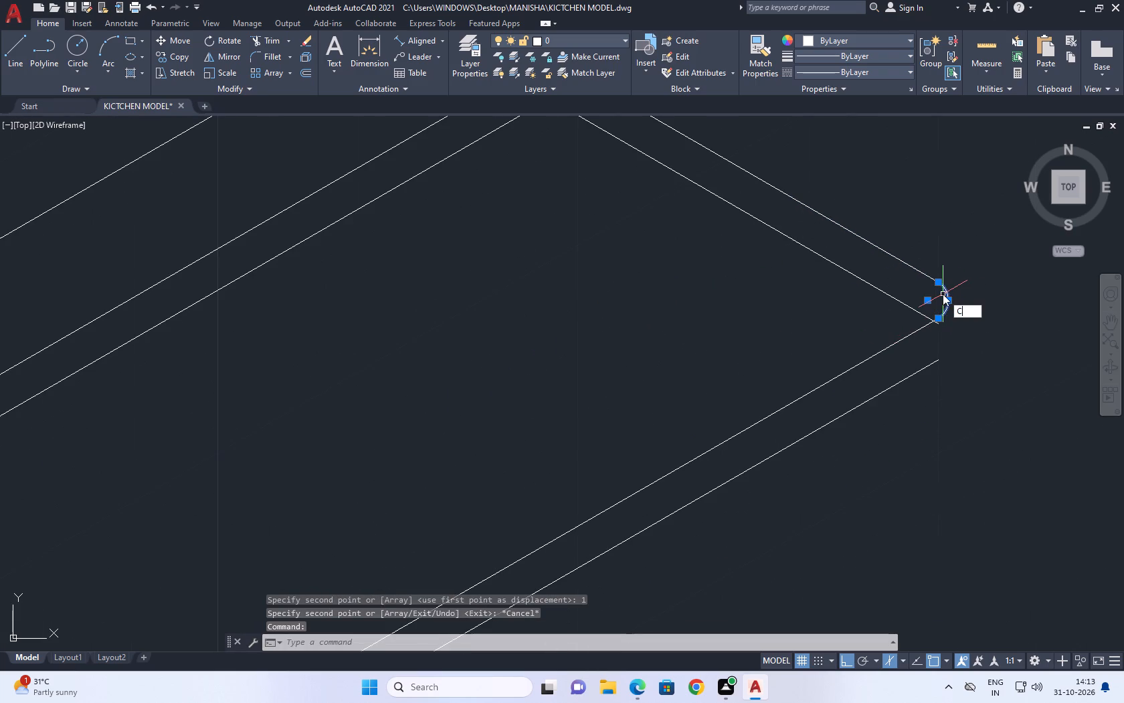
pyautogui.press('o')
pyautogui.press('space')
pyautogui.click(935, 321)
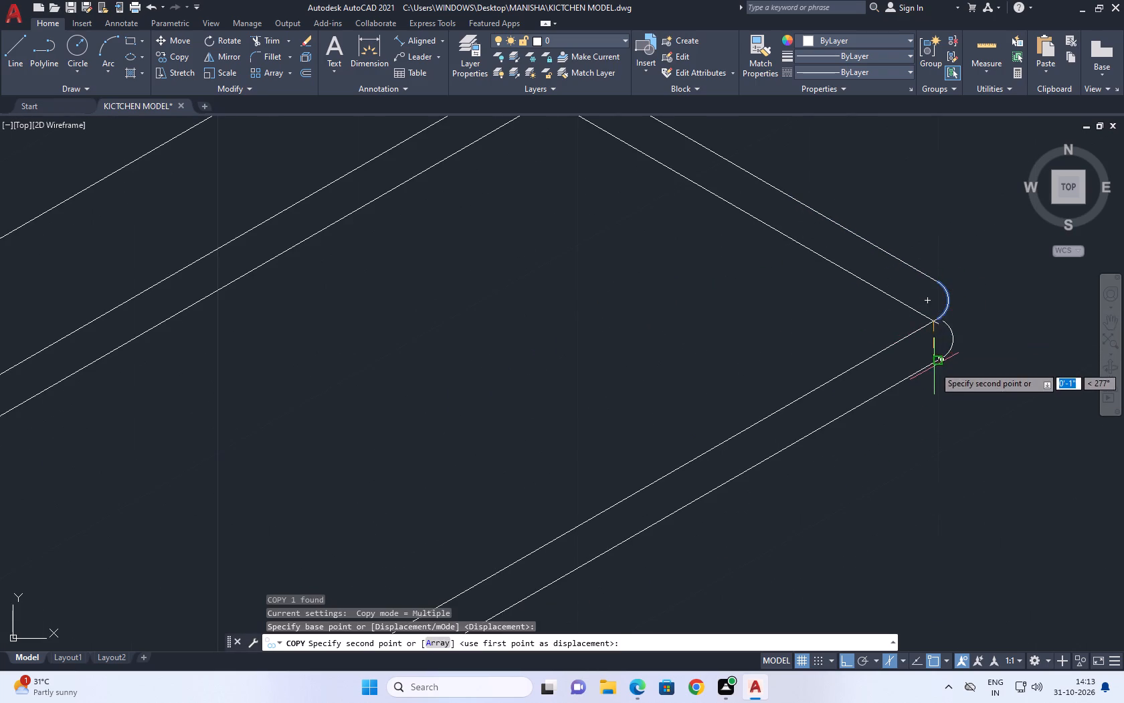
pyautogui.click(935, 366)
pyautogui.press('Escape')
# Delete the copied rounded corner and the copied long edge outside the outline on the stool side.
pyautogui.scroll(-2, 940, 278)
pyautogui.moveTo(953, 275); pyautogui.dragTo(820, 266, button='middle')
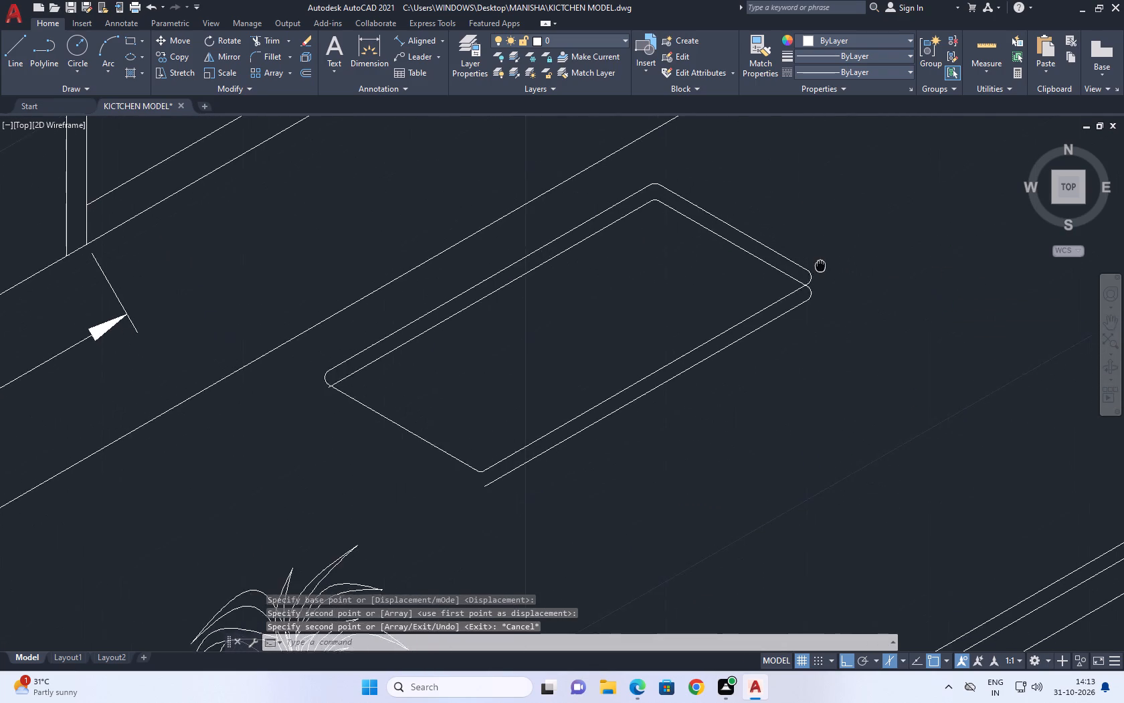
pyautogui.moveTo(820, 266); pyautogui.dragTo(766, 270, button='middle')
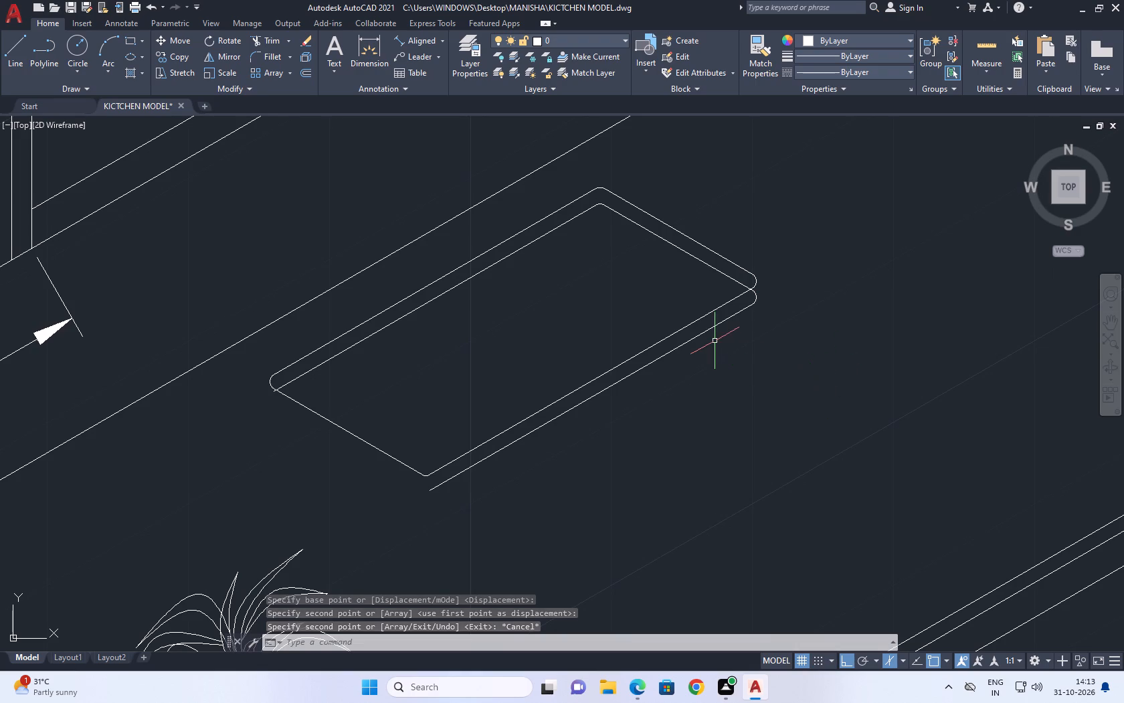
pyautogui.scroll(2, 773, 302)
pyautogui.click(766, 293)
pyautogui.click(696, 324)
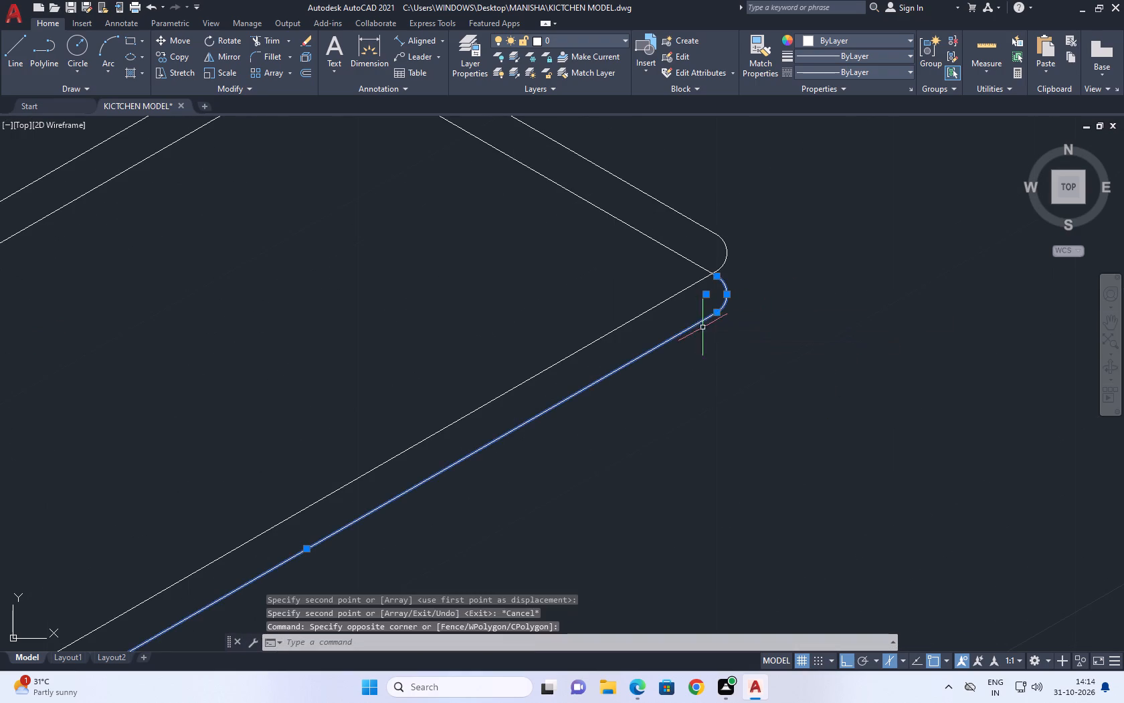
pyautogui.press('Delete')
# Trim the copied far end edge where it overshoots the outline at the stool-side corner.
pyautogui.scroll(-4, 717, 301)
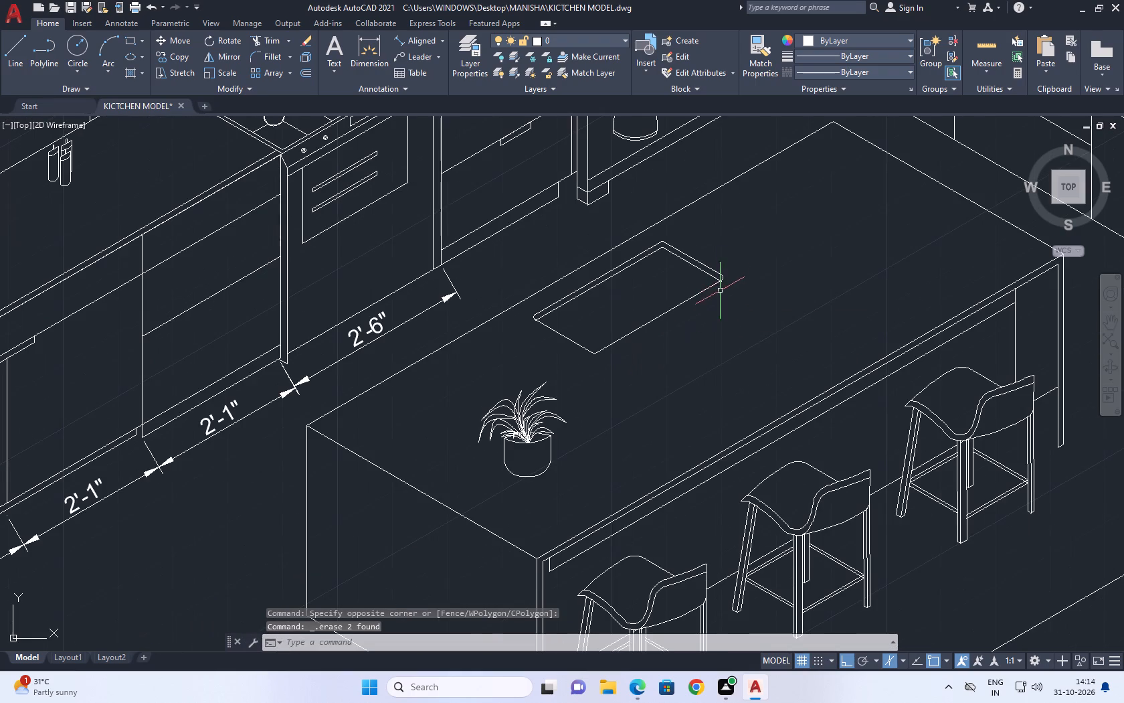
pyautogui.press('t')
pyautogui.press('r')
pyautogui.press('space')
pyautogui.scroll(3, 747, 277)
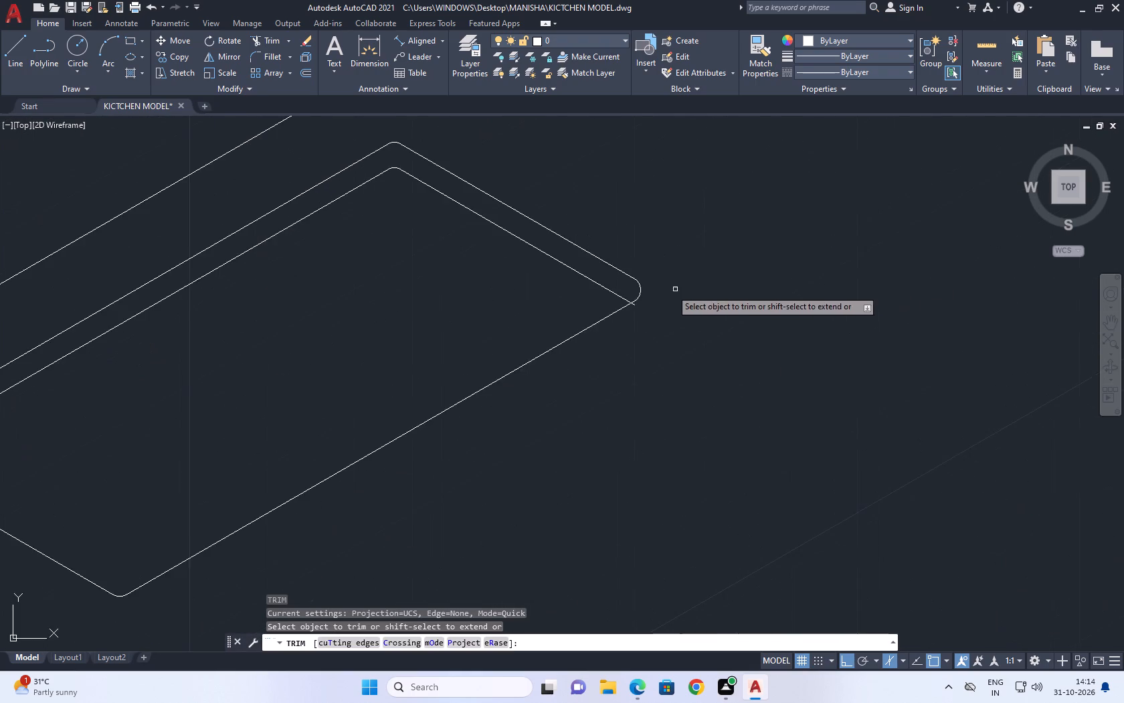
pyautogui.scroll(5, 644, 291)
pyautogui.click(578, 355)
pyautogui.click(538, 366)
pyautogui.scroll(-5, 634, 364)
pyautogui.press('Escape')
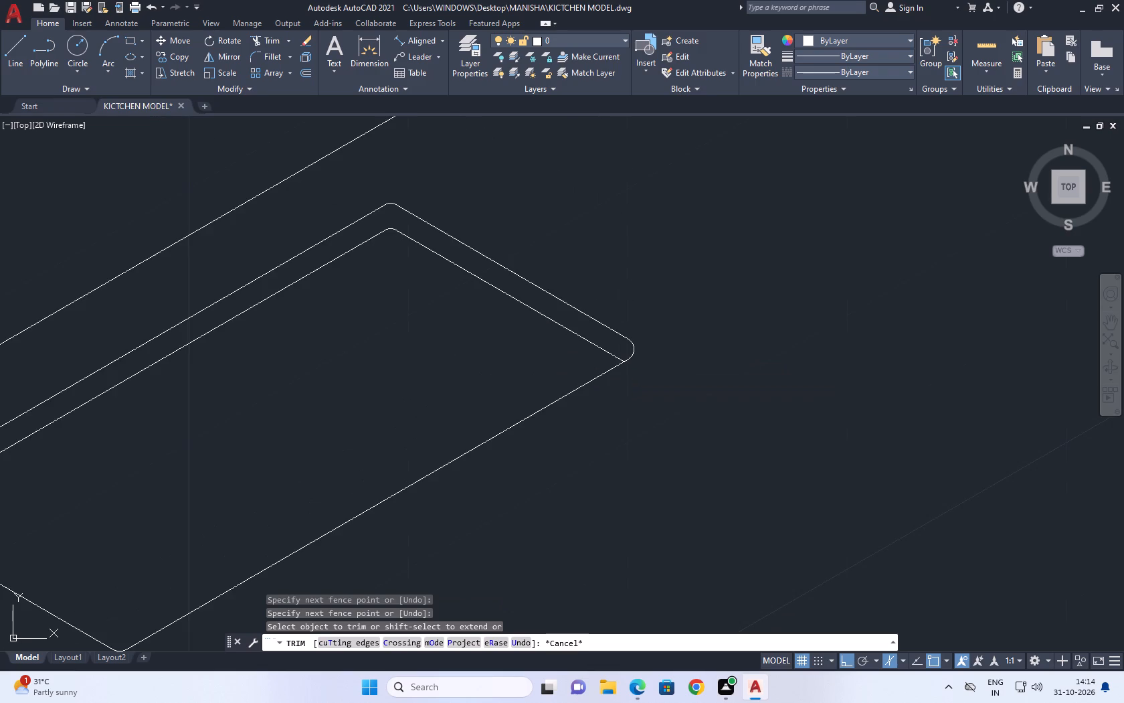
# Trim the copied long edge where it overshoots the outline at the near end, above the potted plant.
pyautogui.scroll(-1, 633, 364)
pyautogui.moveTo(475, 380); pyautogui.dragTo(707, 305, button='middle')
pyautogui.write('TR')
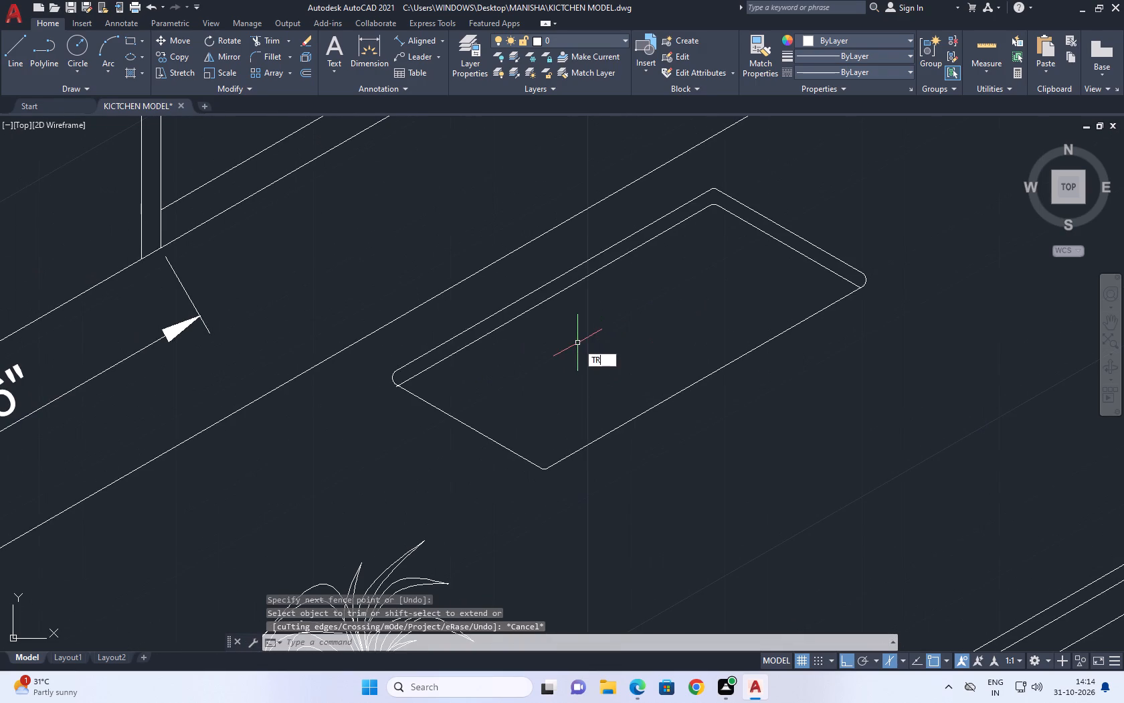
pyautogui.press('space')
pyautogui.scroll(3, 395, 367)
pyautogui.scroll(6, 385, 447)
pyautogui.click(498, 457)
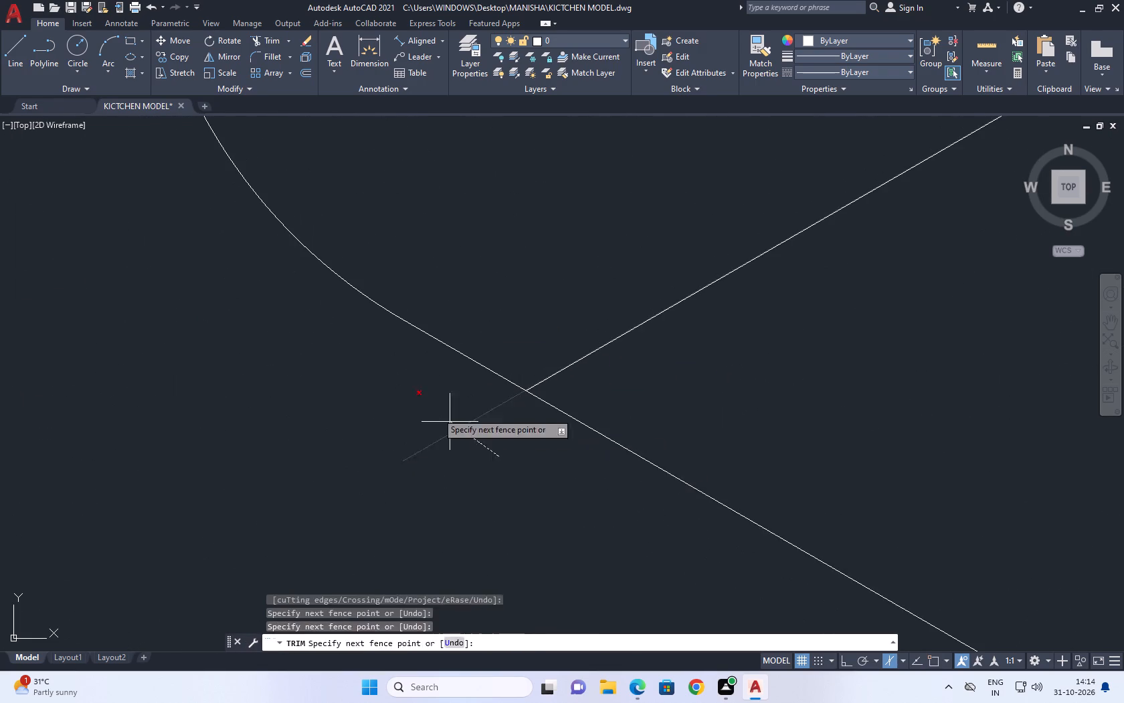
pyautogui.click(407, 396)
pyautogui.press('Escape')
pyautogui.scroll(-13, 462, 396)
pyautogui.moveTo(643, 341); pyautogui.dragTo(631, 341, button='middle')
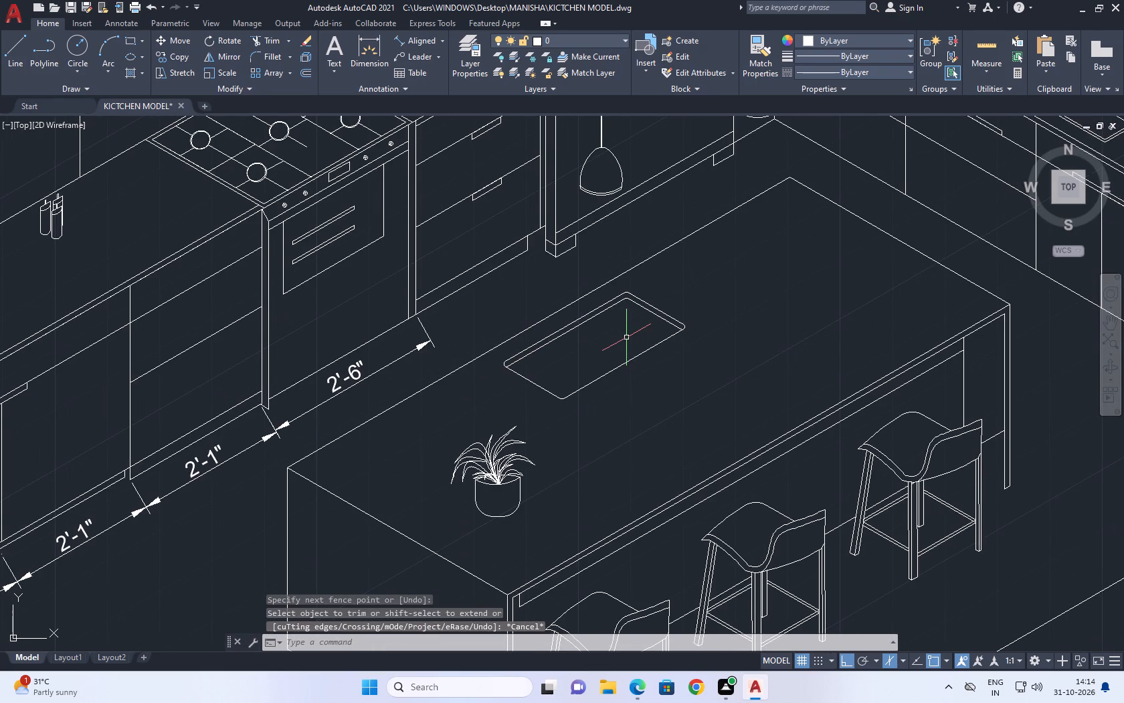
pyautogui.moveTo(504, 371); pyautogui.dragTo(547, 418, button='middle')
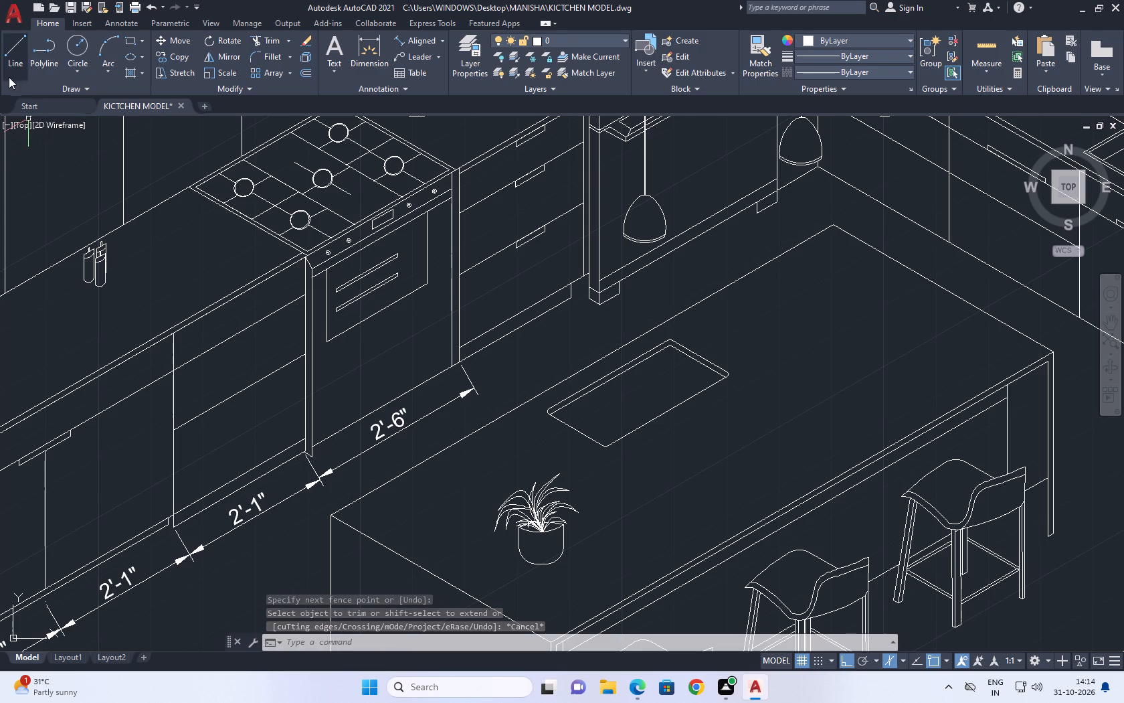
# Draw a vertical line down from the inner far rounded corner, continuing about 1'-8" parallel to the long edges past the near end edge.
pyautogui.moveTo(17, 62); pyautogui.dragTo(17, 53)
pyautogui.scroll(3, 635, 359)
pyautogui.scroll(1, 786, 317)
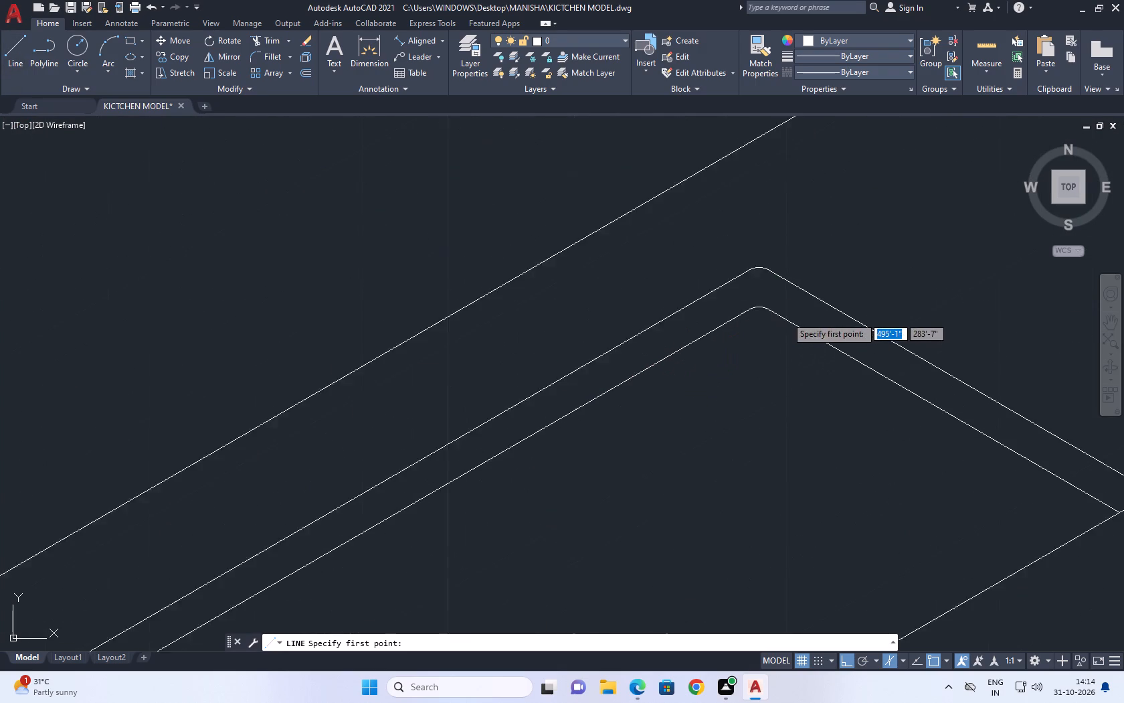
pyautogui.scroll(1, 786, 317)
pyautogui.click(744, 303)
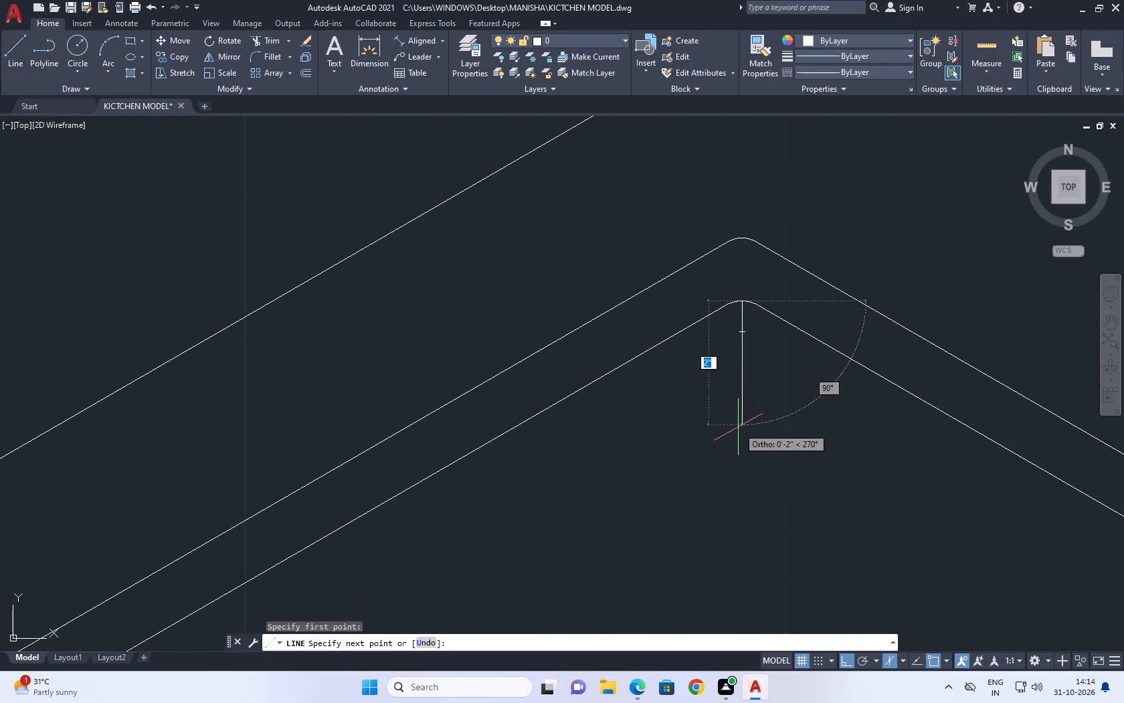
pyautogui.moveTo(739, 428); pyautogui.dragTo(737, 404, button='middle')
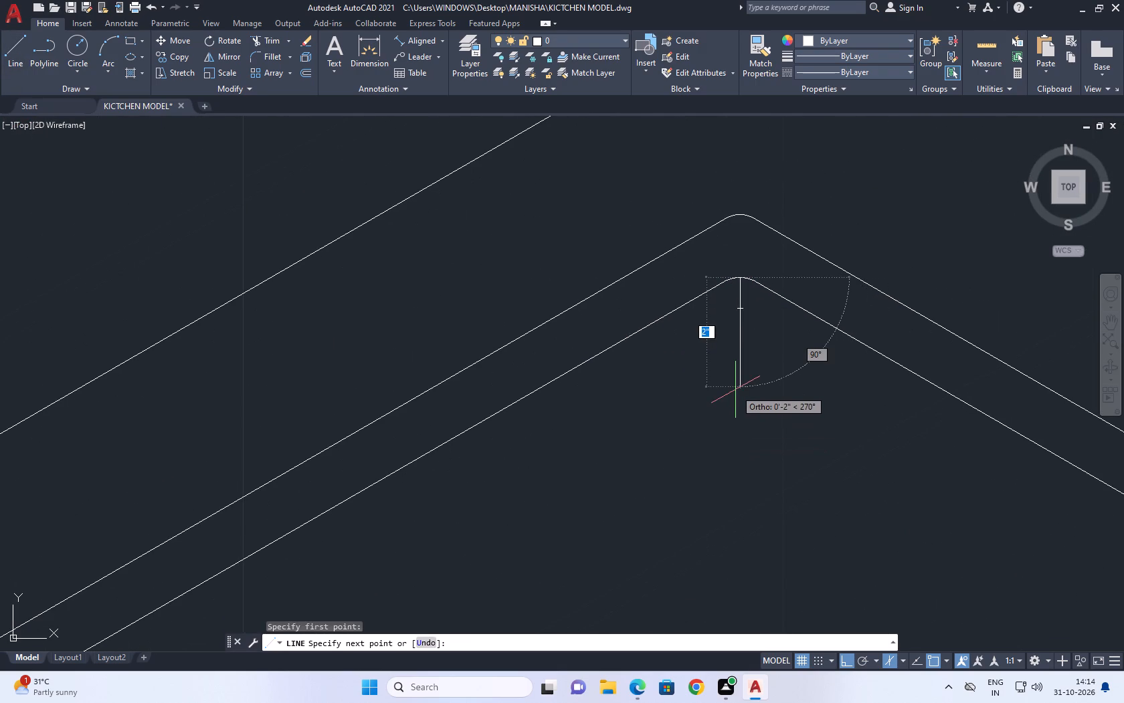
pyautogui.scroll(-3, 713, 411)
pyautogui.moveTo(719, 429); pyautogui.dragTo(735, 380, button='middle')
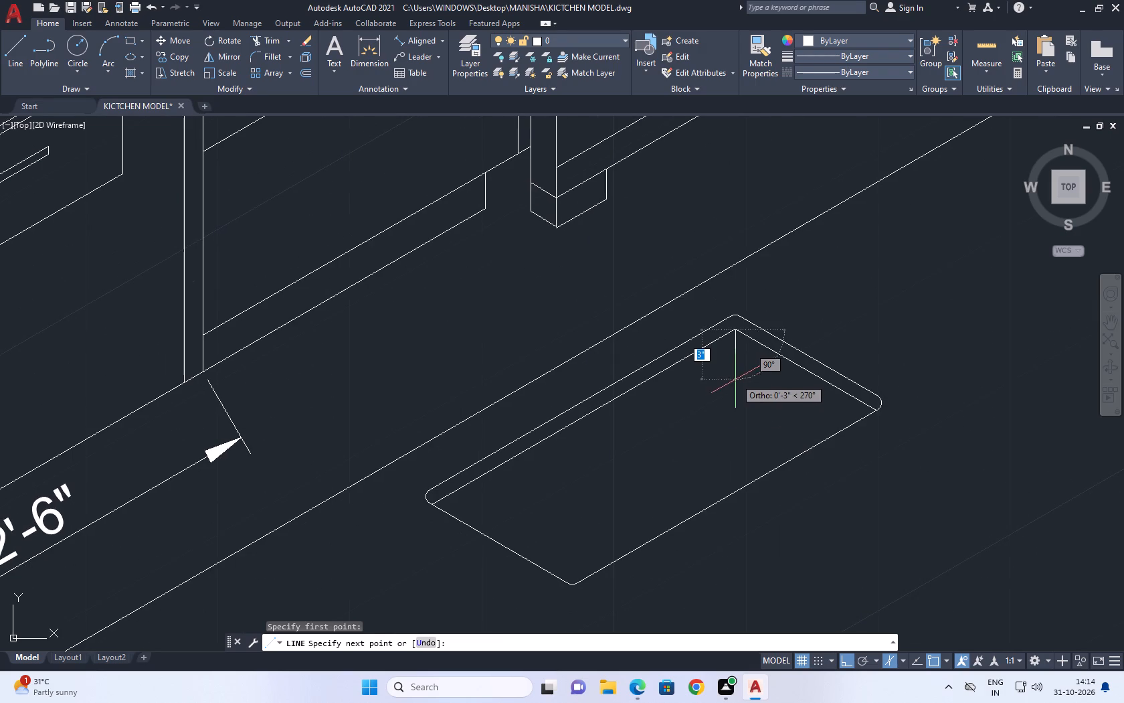
pyautogui.click(734, 393)
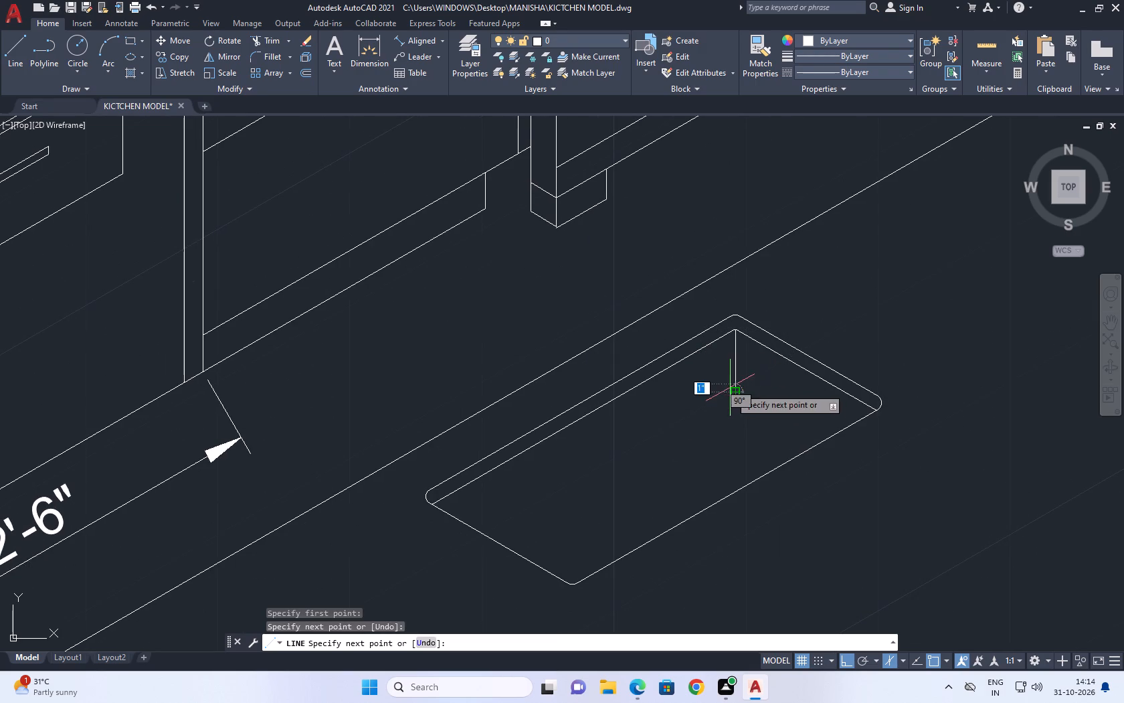
pyautogui.click(467, 544)
pyautogui.rightClick(525, 499)
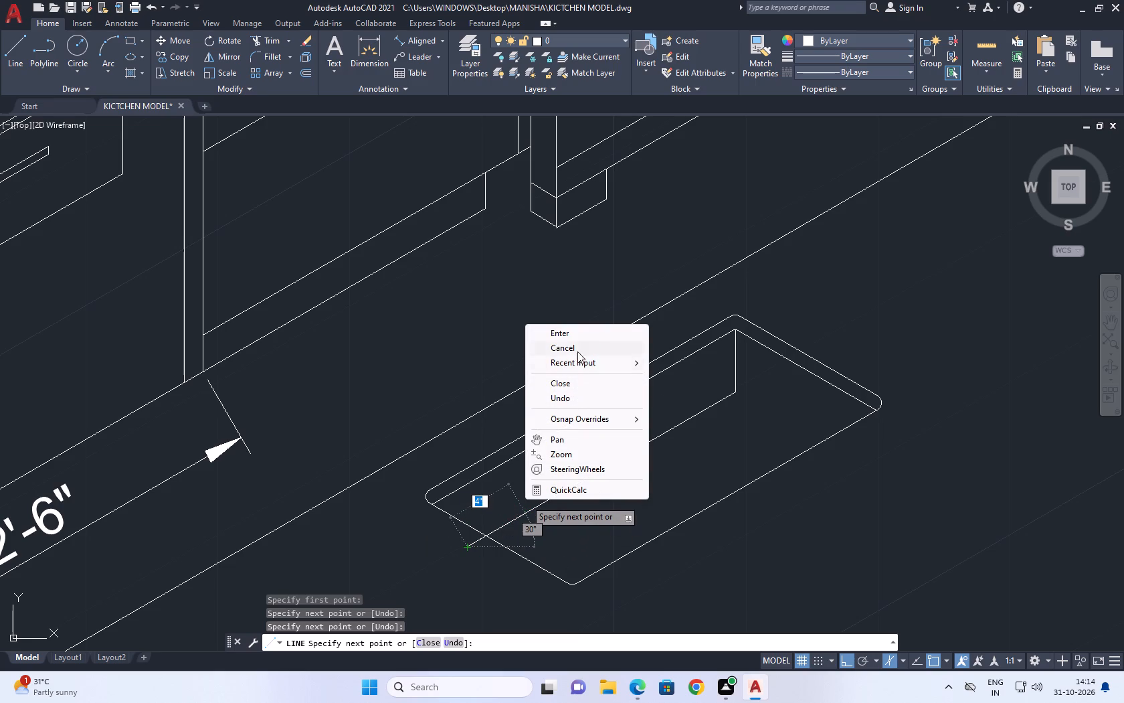
pyautogui.click(579, 348)
pyautogui.moveTo(803, 415); pyautogui.dragTo(699, 403, button='middle')
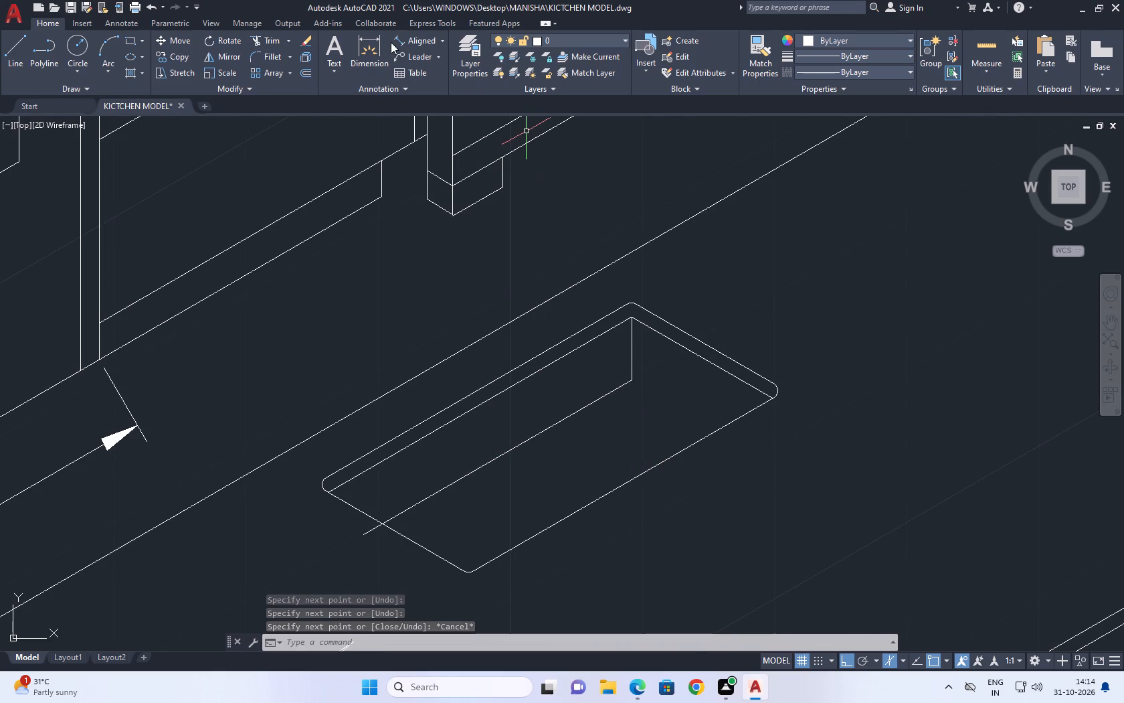
# Draw a line on the left isoplane from the vertical line's bottom, parallel to the far end edge, past the stool-side long edge.
pyautogui.click(14, 56)
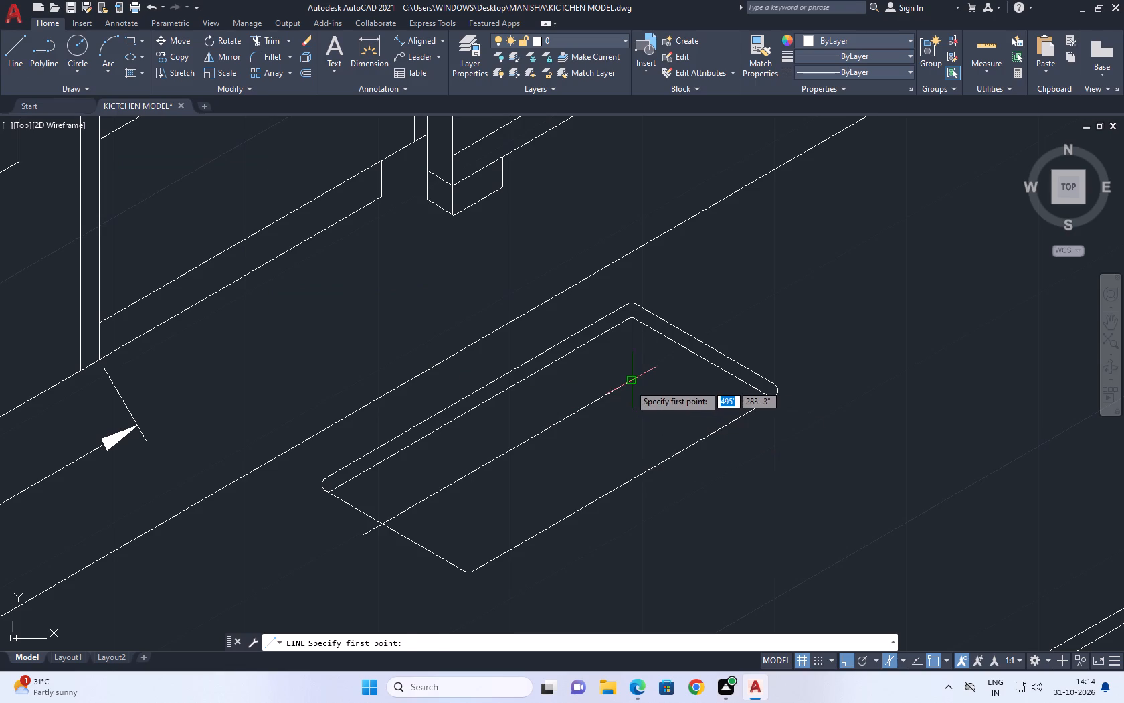
pyautogui.click(630, 384)
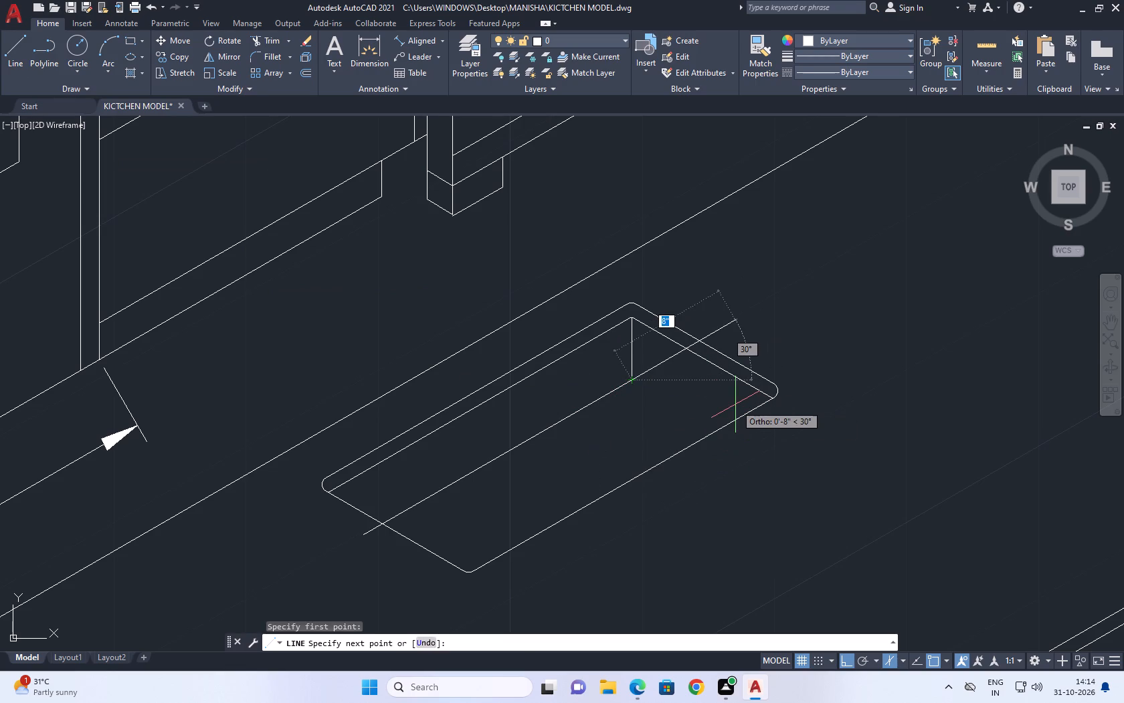
pyautogui.press('F5')
pyautogui.click(765, 449)
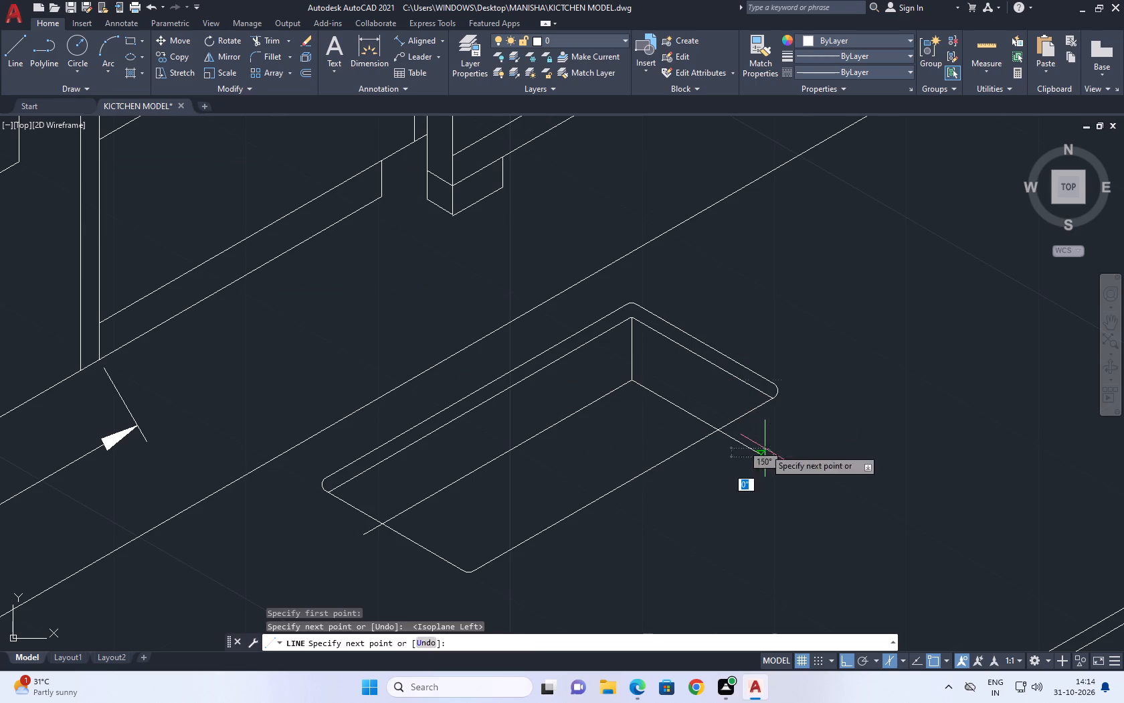
pyautogui.rightClick(807, 450)
pyautogui.click(837, 476)
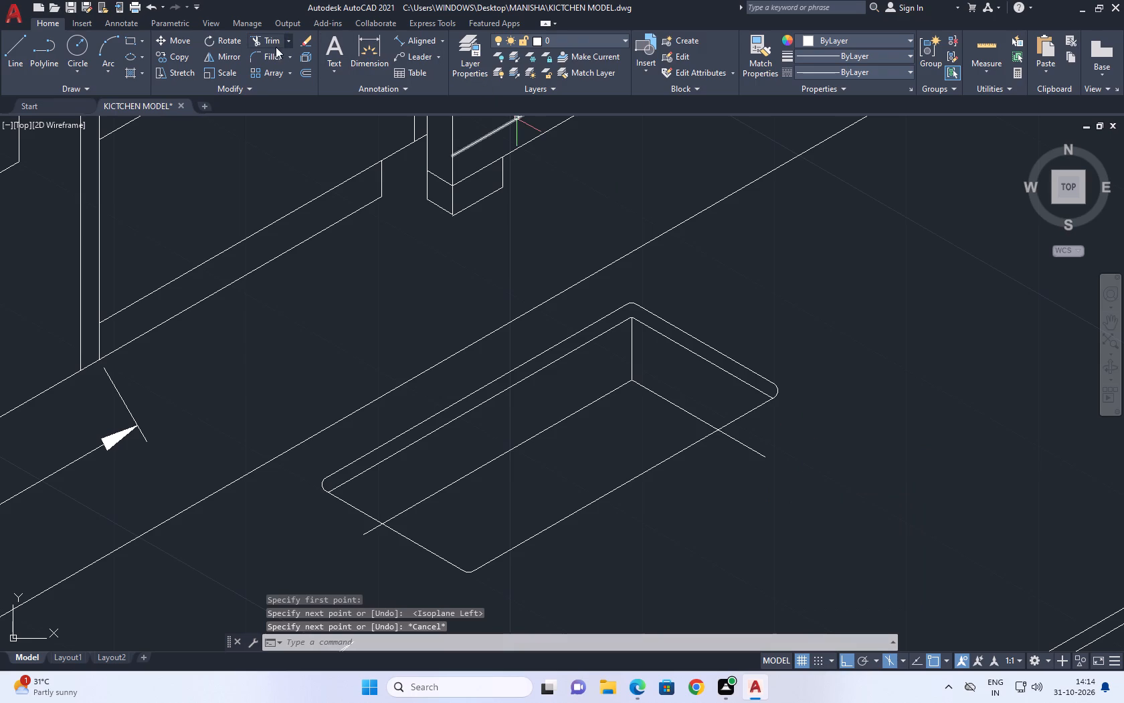
# Trim the two bottom lines where they extend outside the rounded outline.
pyautogui.click(270, 40)
pyautogui.click(746, 444)
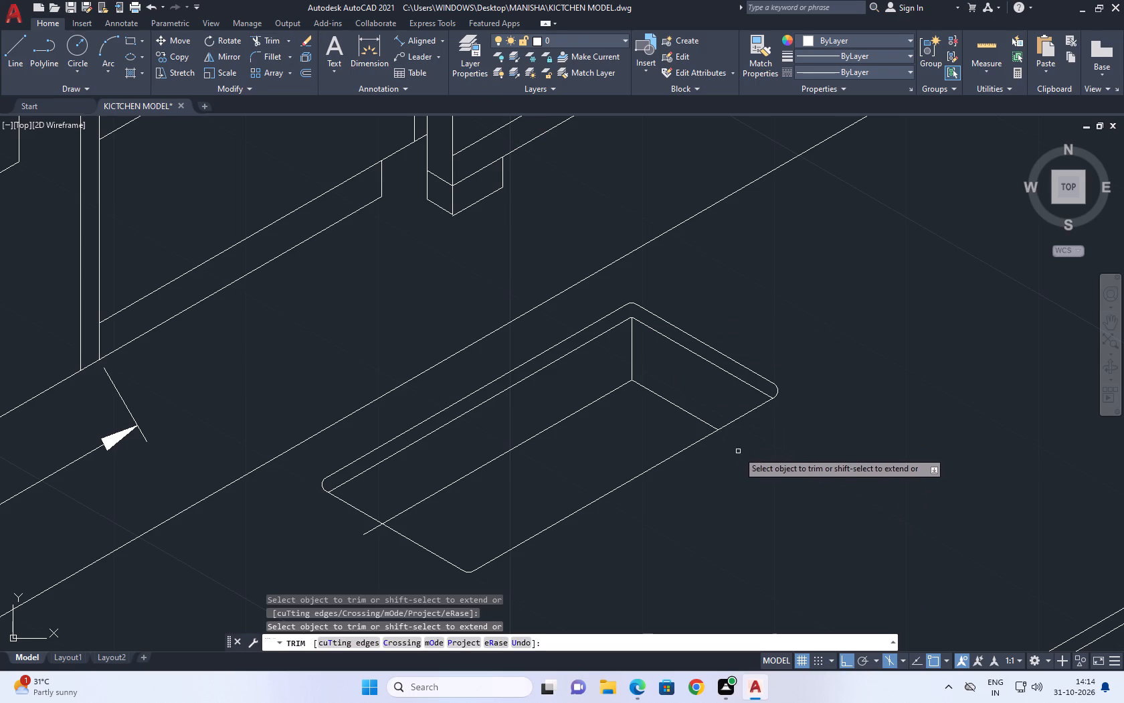
pyautogui.click(371, 536)
pyautogui.click(350, 522)
pyautogui.rightClick(433, 472)
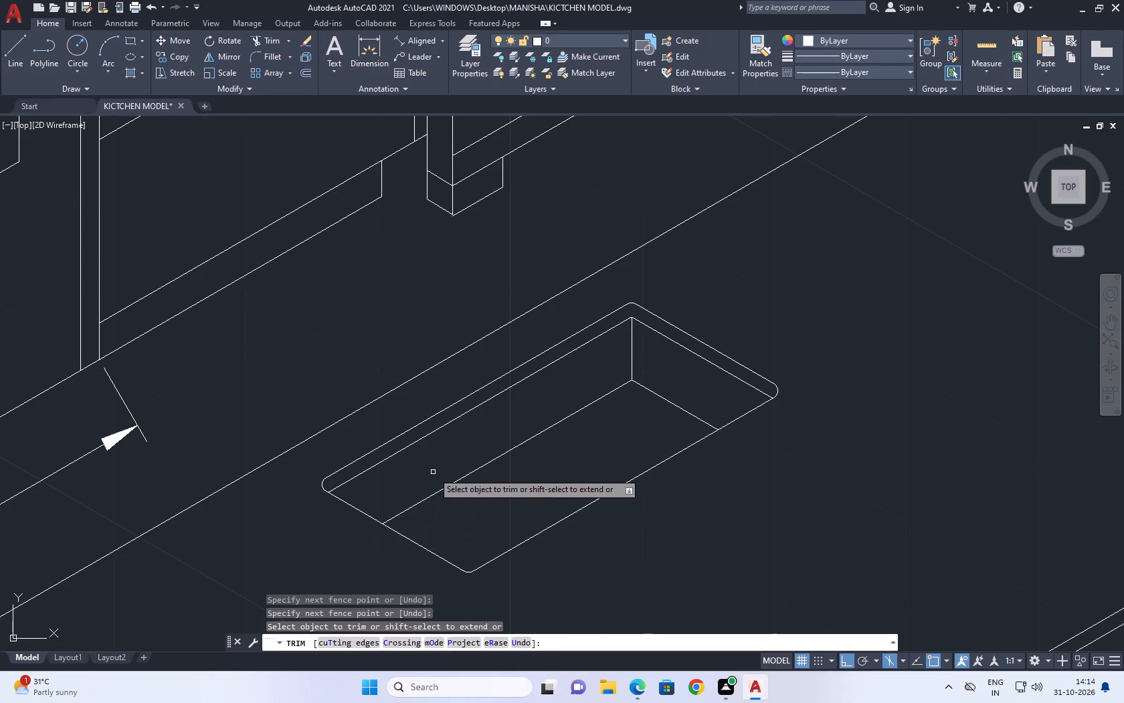
pyautogui.click(470, 496)
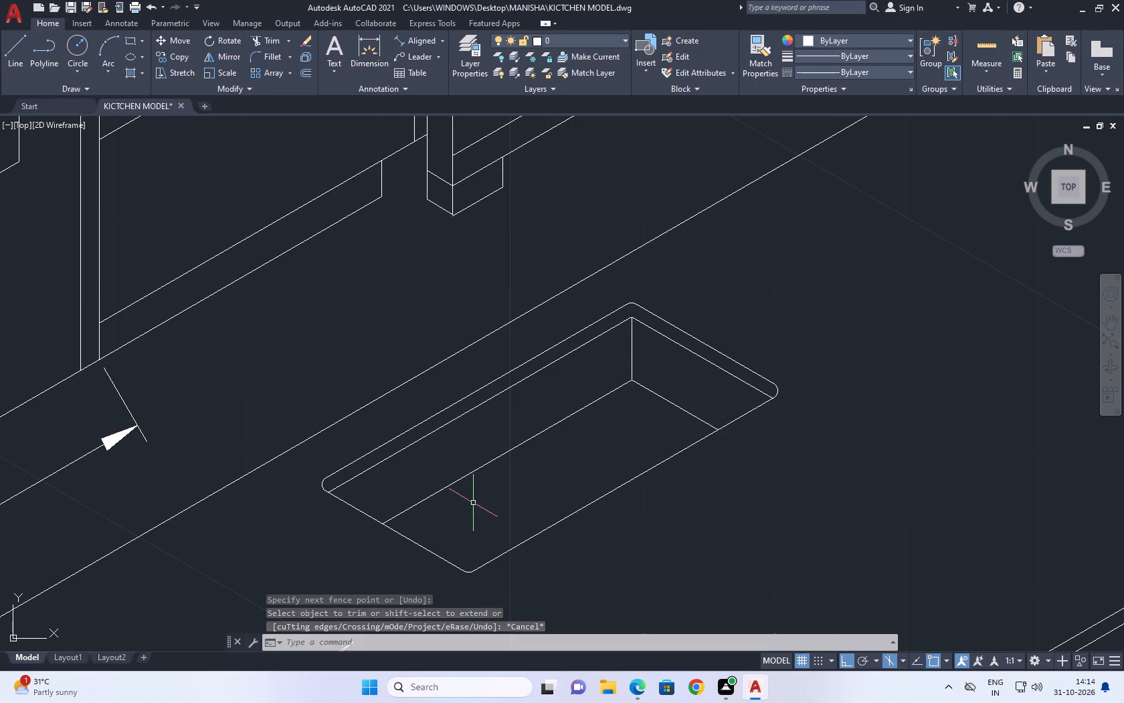
pyautogui.moveTo(591, 467); pyautogui.dragTo(695, 402, button='middle')
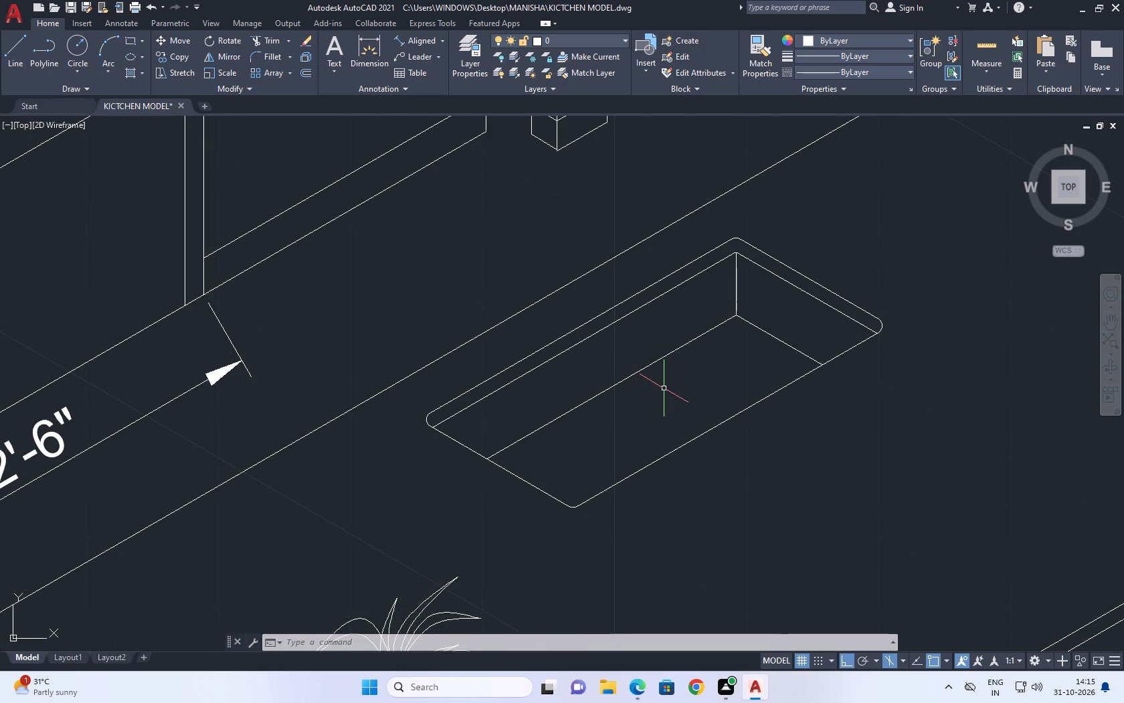
# Draw a circle of about 1" radius on the basin floor near its near-end, stool-side rounded corner.
pyautogui.moveTo(743, 441); pyautogui.dragTo(702, 364, button='middle')
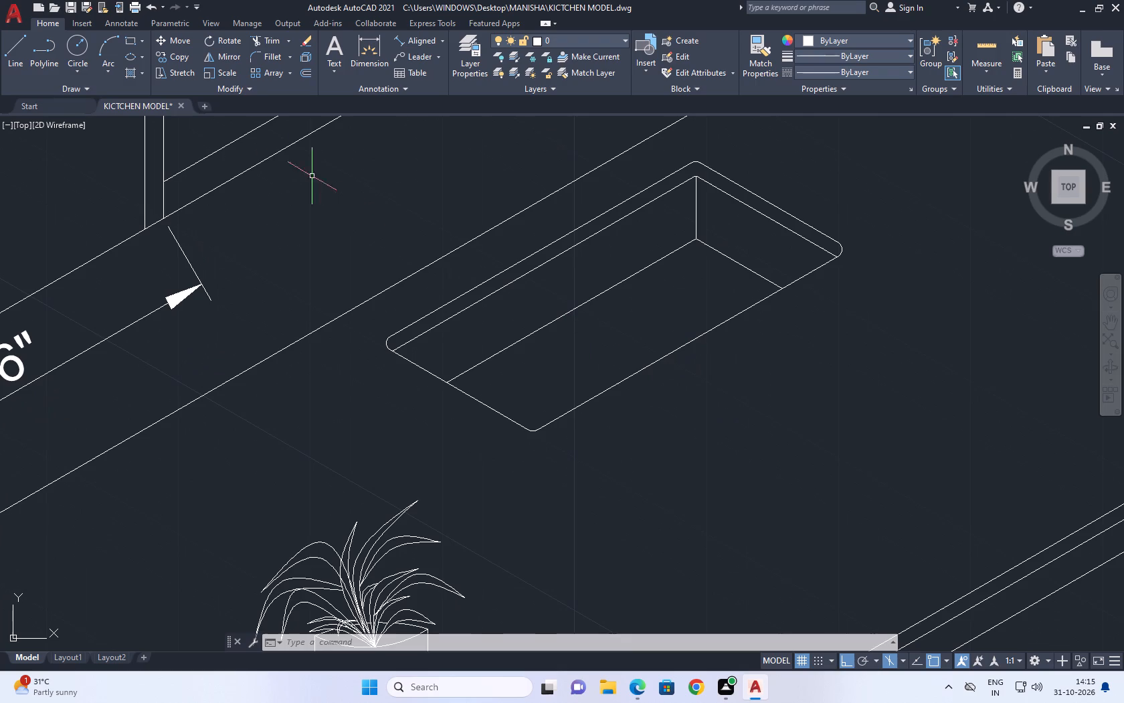
pyautogui.click(78, 56)
pyautogui.scroll(2, 572, 388)
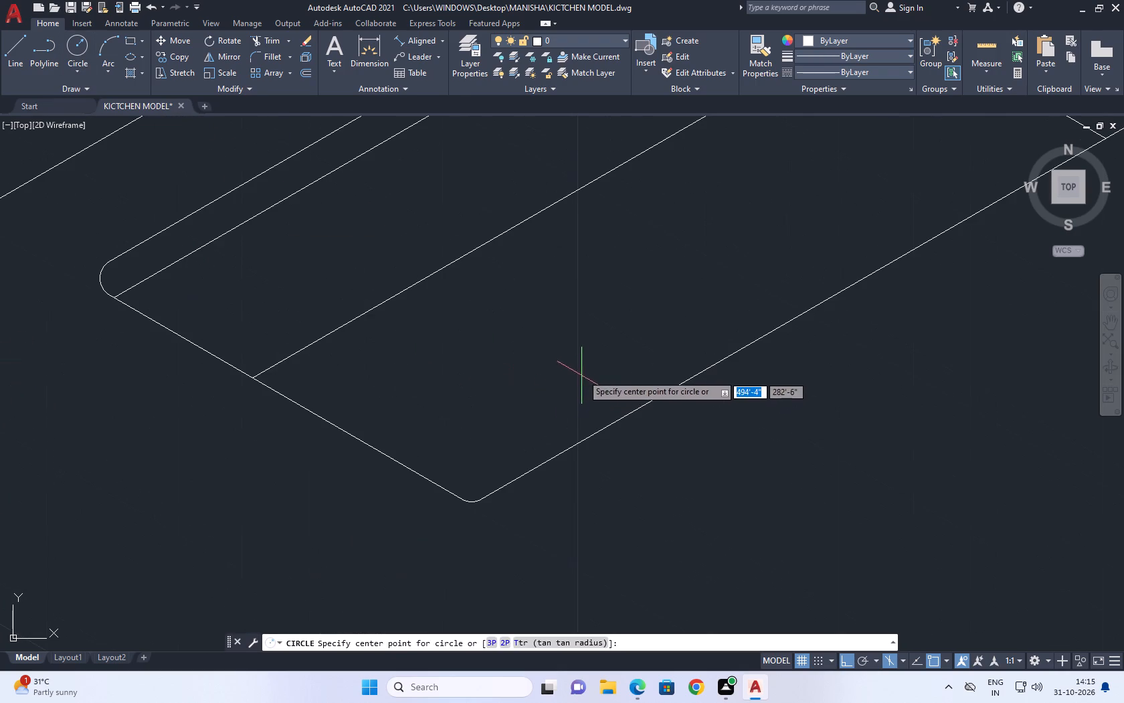
pyautogui.click(585, 372)
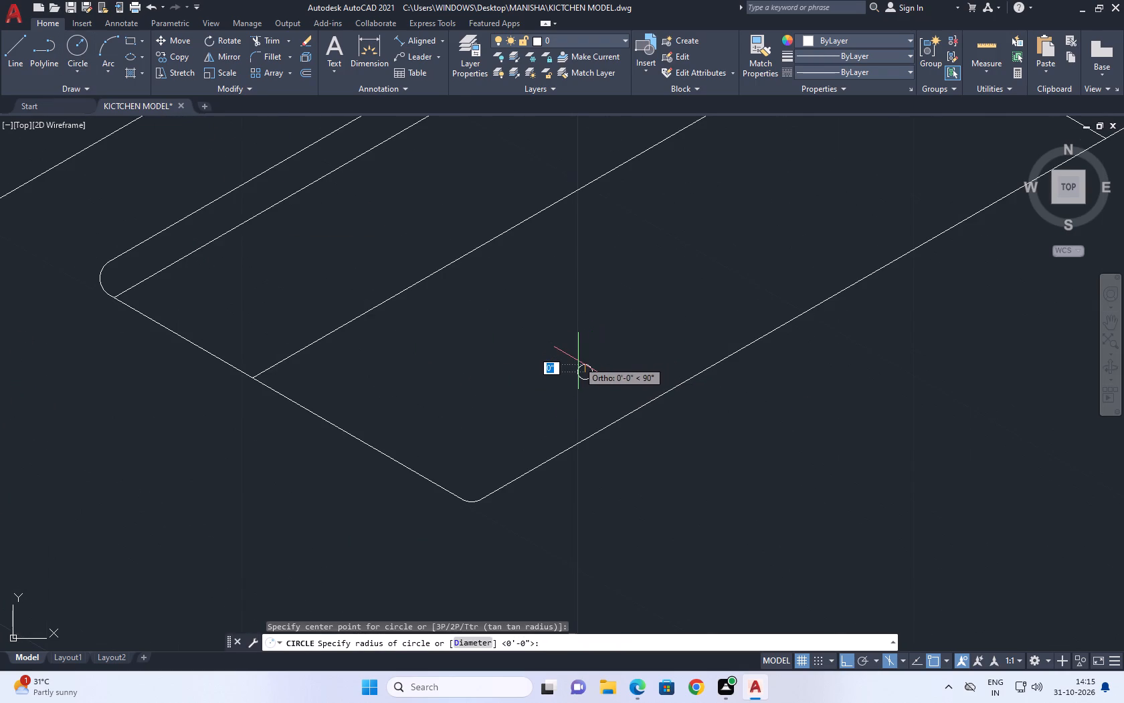
pyautogui.click(585, 349)
# Shrink the new basin-floor circle to about half its radius.
pyautogui.scroll(1, 590, 377)
pyautogui.click(618, 400)
pyautogui.click(595, 369)
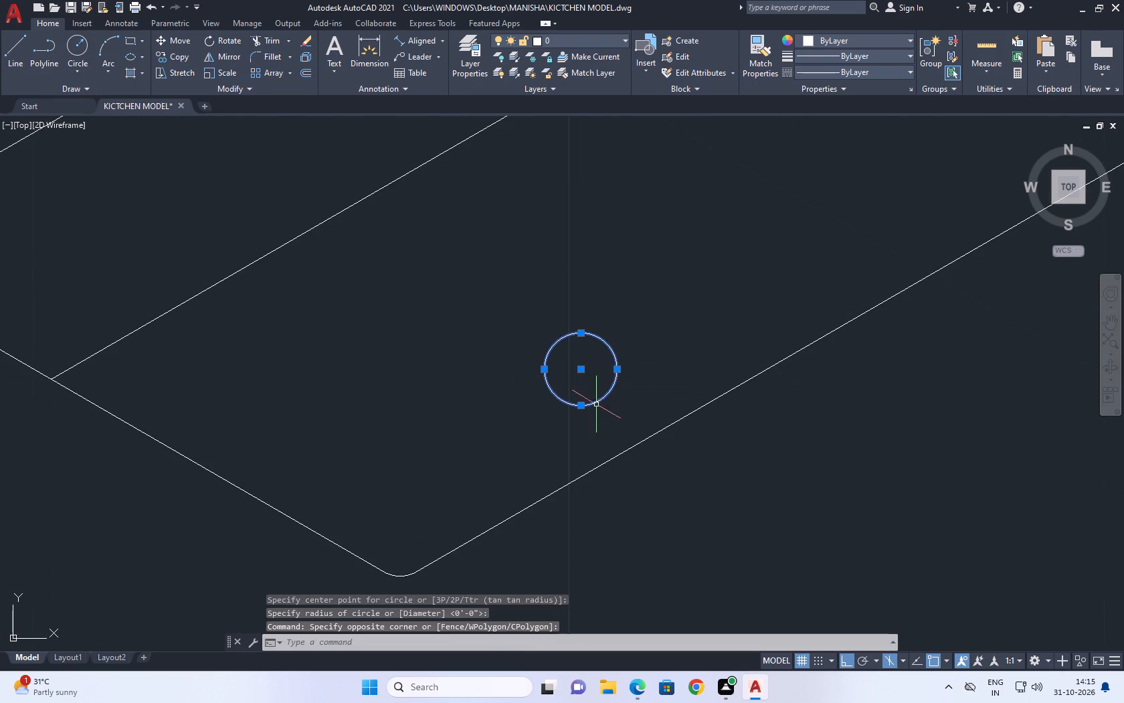
pyautogui.click(578, 405)
pyautogui.click(578, 386)
pyautogui.moveTo(579, 359); pyautogui.dragTo(595, 386, button='middle')
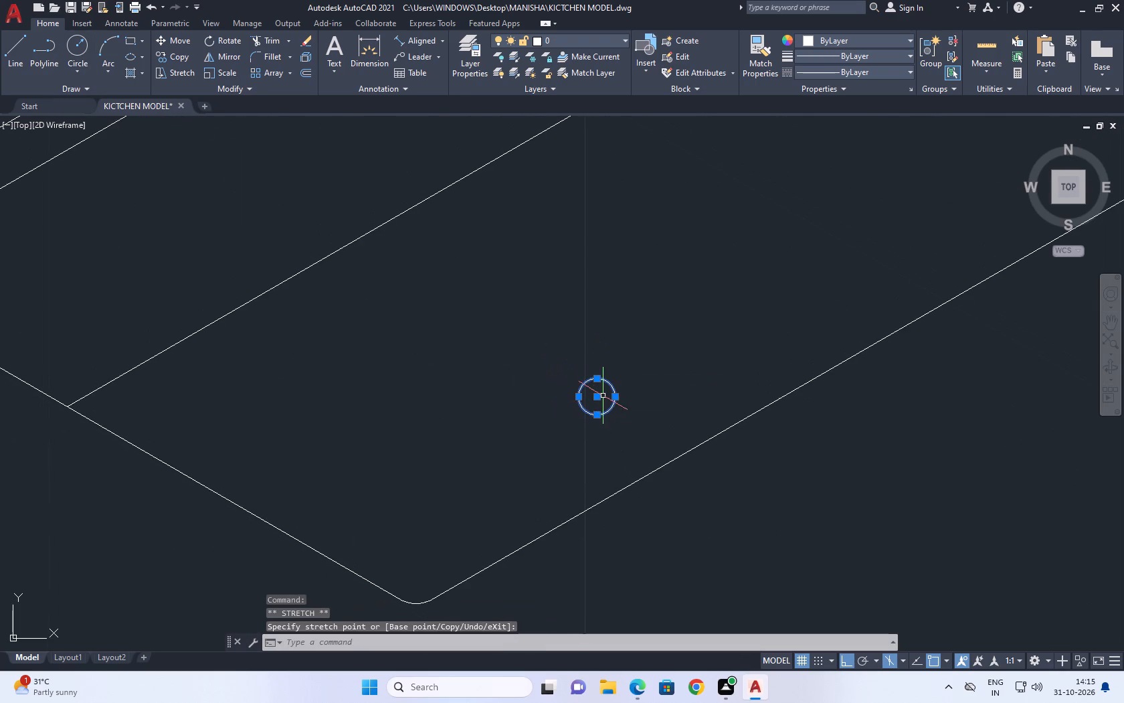
# Offset the basin-floor circle outward by 0.05 to form a concentric drain rim.
pyautogui.scroll(2, 612, 399)
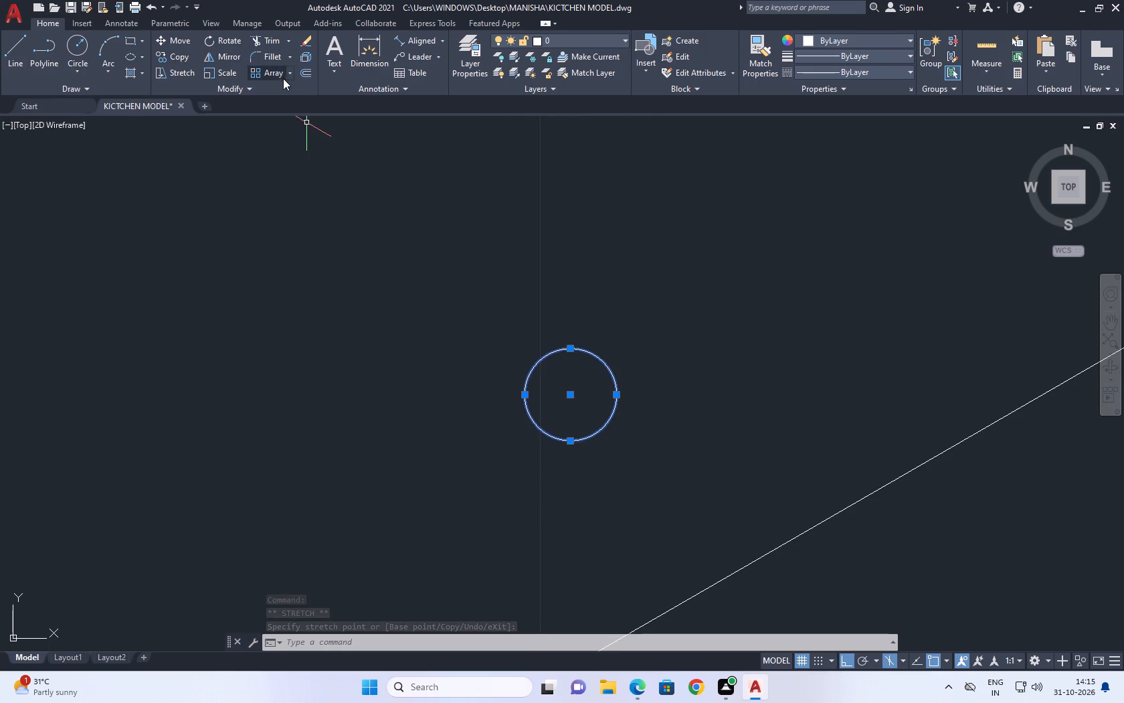
pyautogui.click(304, 72)
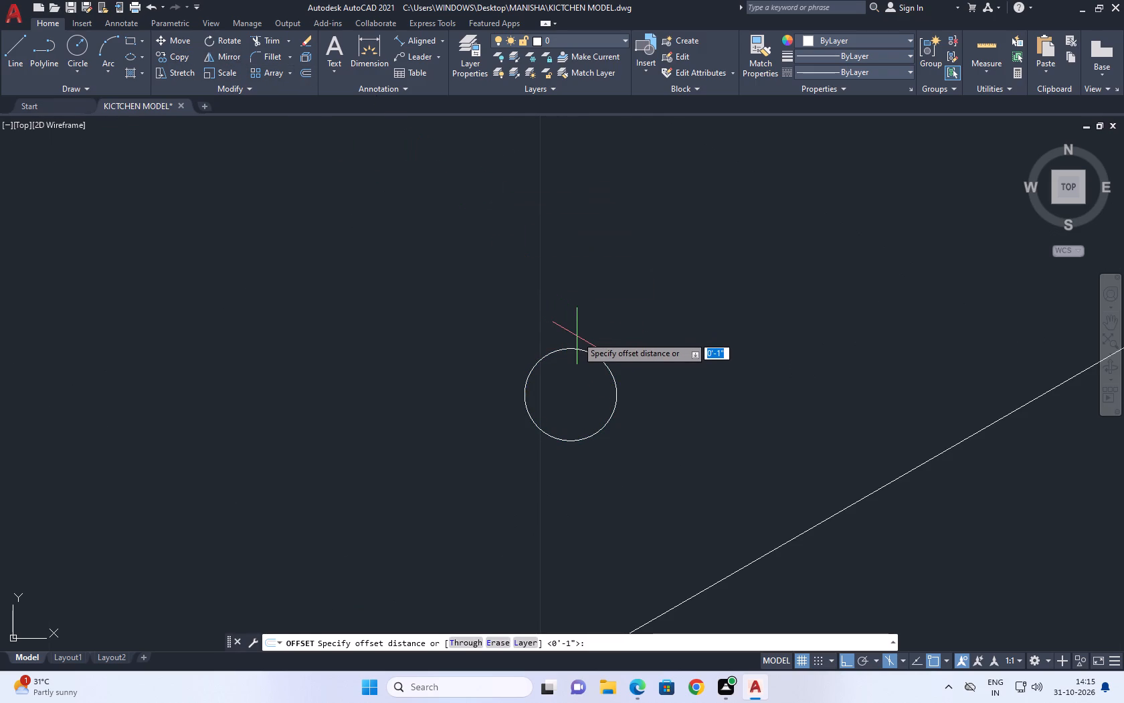
pyautogui.write('0.05')
pyautogui.press('Return')
pyautogui.click(620, 233)
pyautogui.rightClick(634, 242)
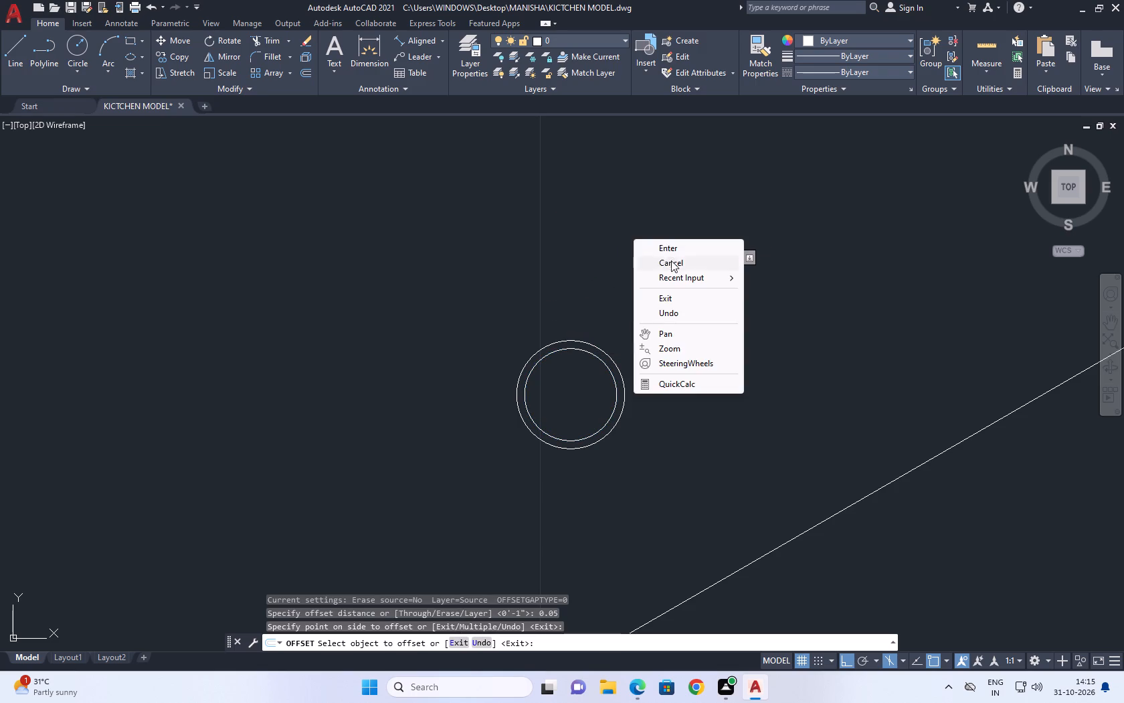
pyautogui.click(673, 266)
# Enlarge the drain's inner circle slightly so that the gap to the outer circle is narrower.
pyautogui.scroll(-5, 674, 250)
pyautogui.middleClick(689, 311)
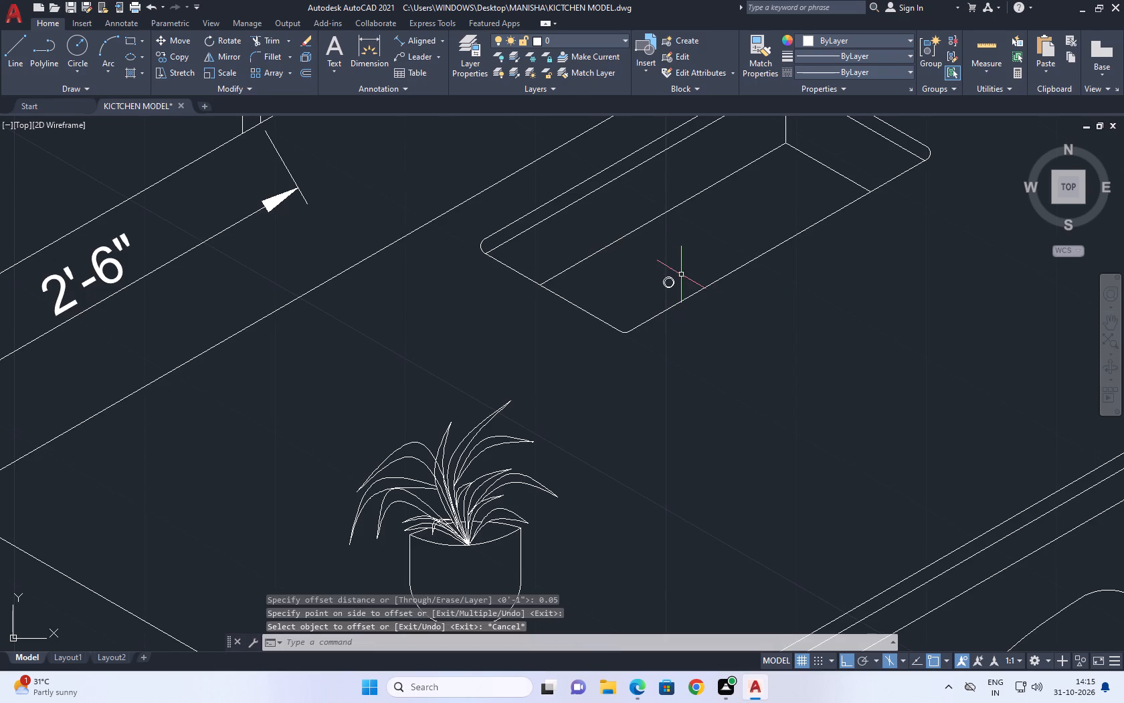
pyautogui.moveTo(678, 275); pyautogui.dragTo(709, 339, button='middle')
pyautogui.scroll(-1, 720, 378)
pyautogui.scroll(4, 714, 367)
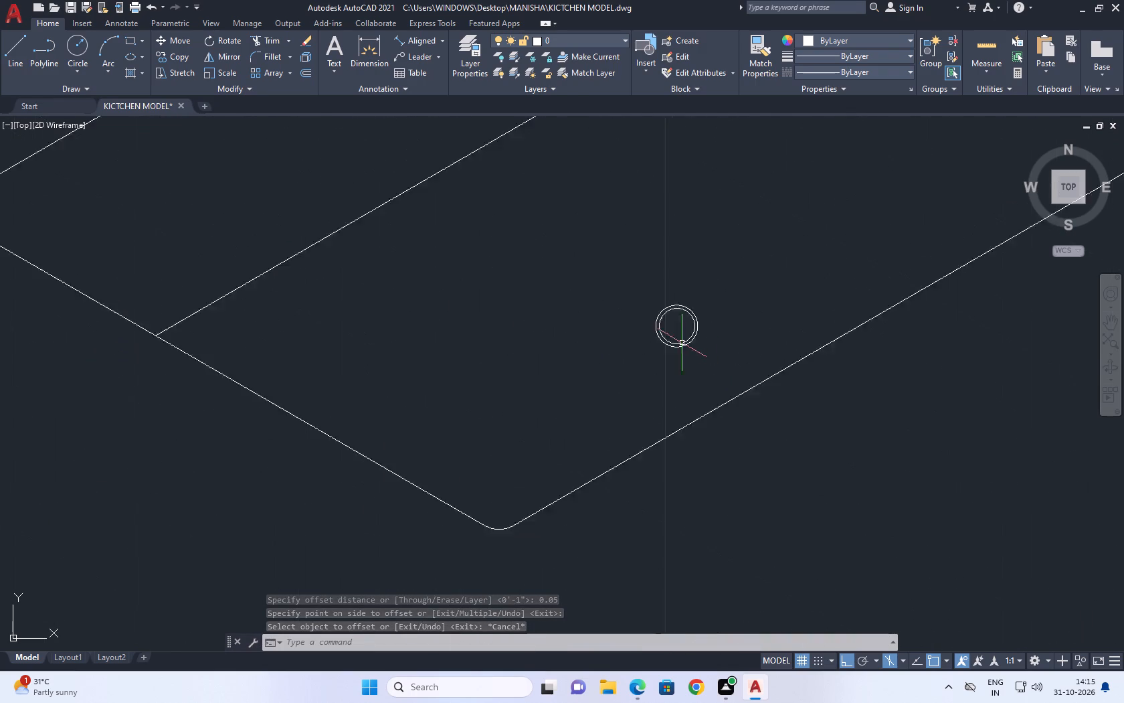
pyautogui.scroll(3, 682, 341)
pyautogui.click(695, 355)
pyautogui.click(682, 333)
pyautogui.scroll(1, 693, 354)
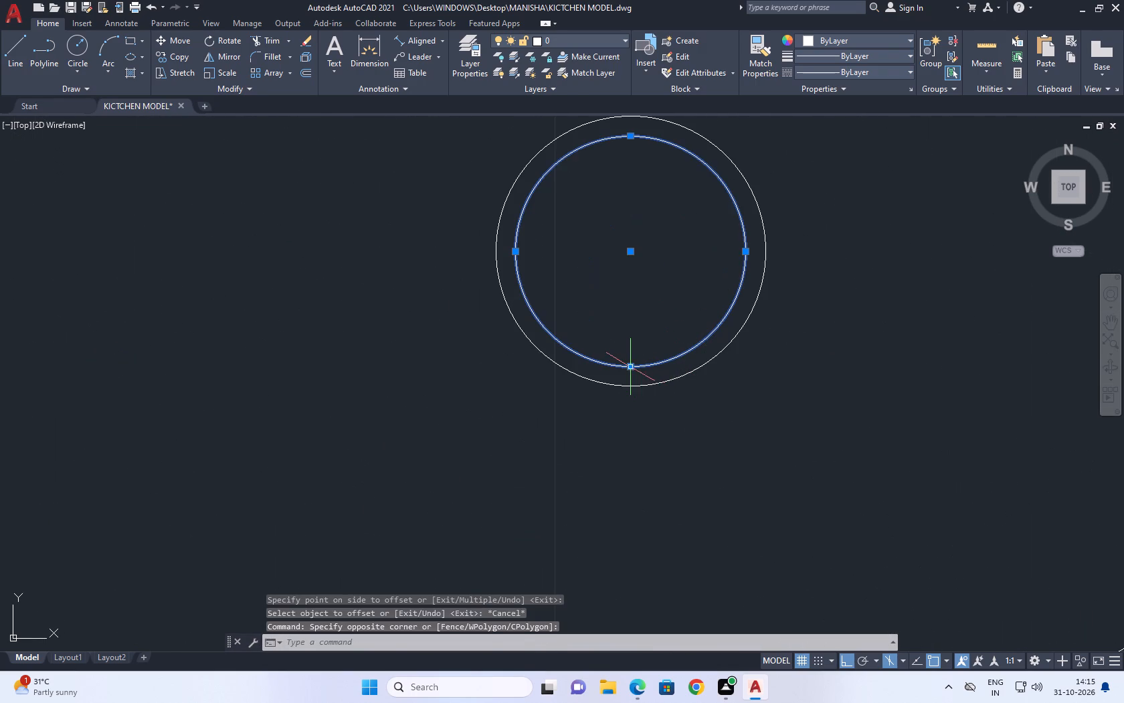
pyautogui.click(630, 366)
pyautogui.click(628, 376)
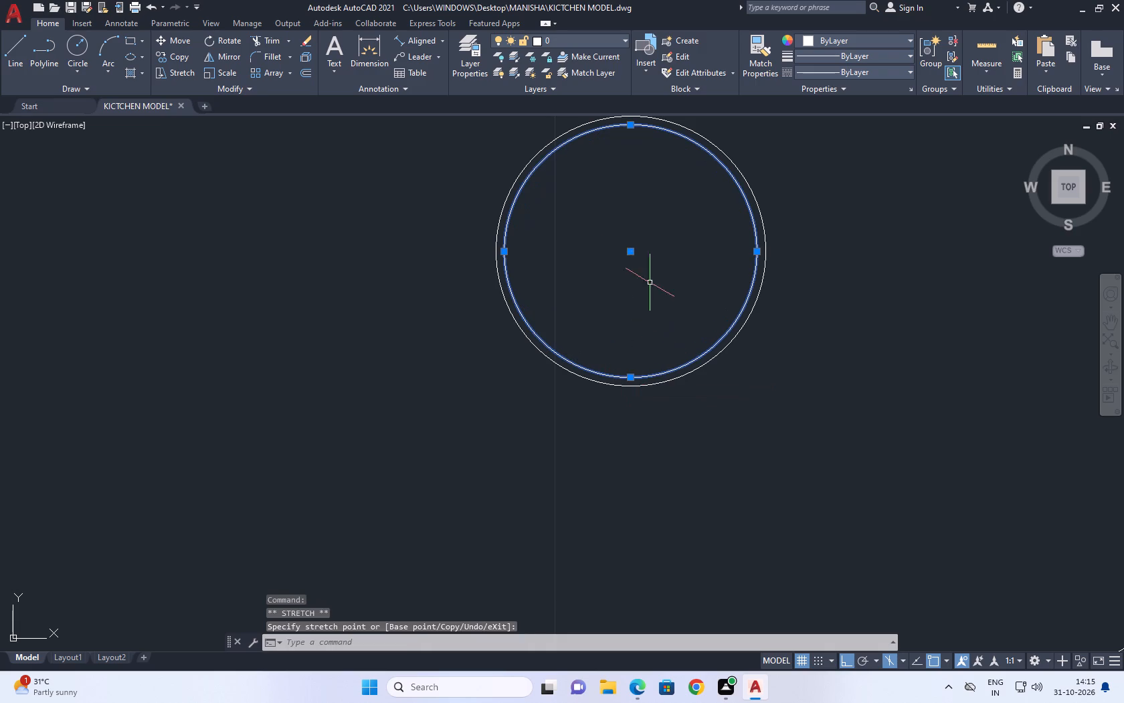
pyautogui.rightClick(624, 248)
pyautogui.click(676, 475)
# Draw a tiny hole circle inside the drain, just below the top of the inner circle.
pyautogui.moveTo(649, 316); pyautogui.dragTo(661, 403, button='middle')
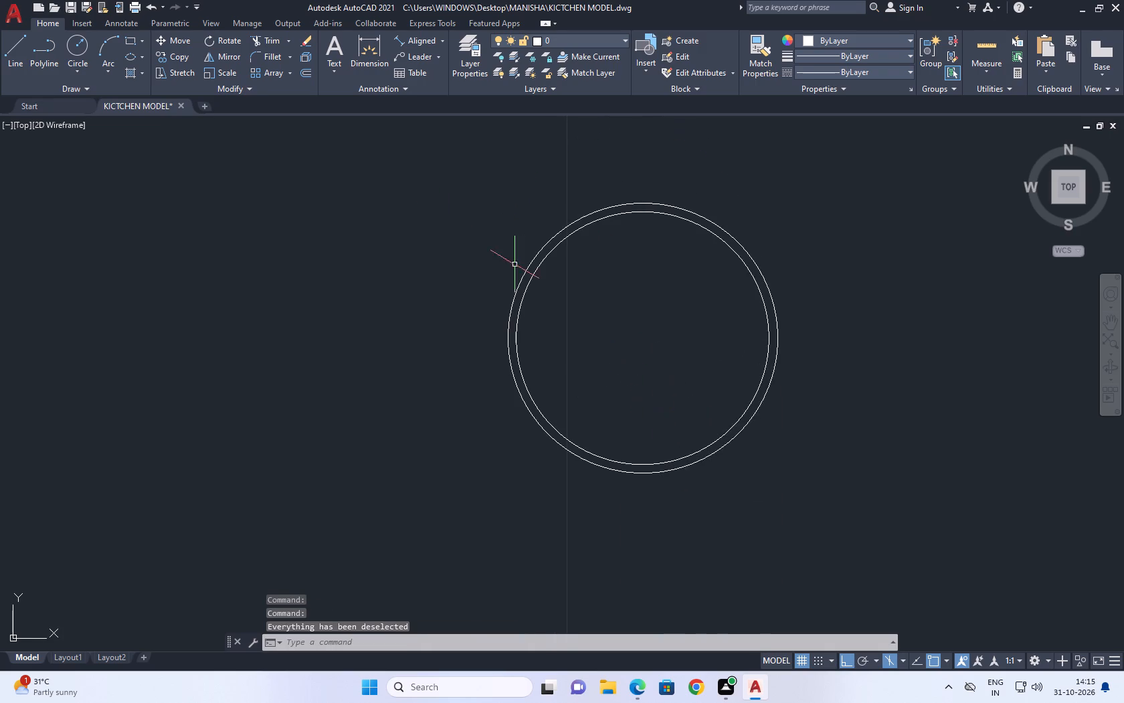
pyautogui.click(76, 40)
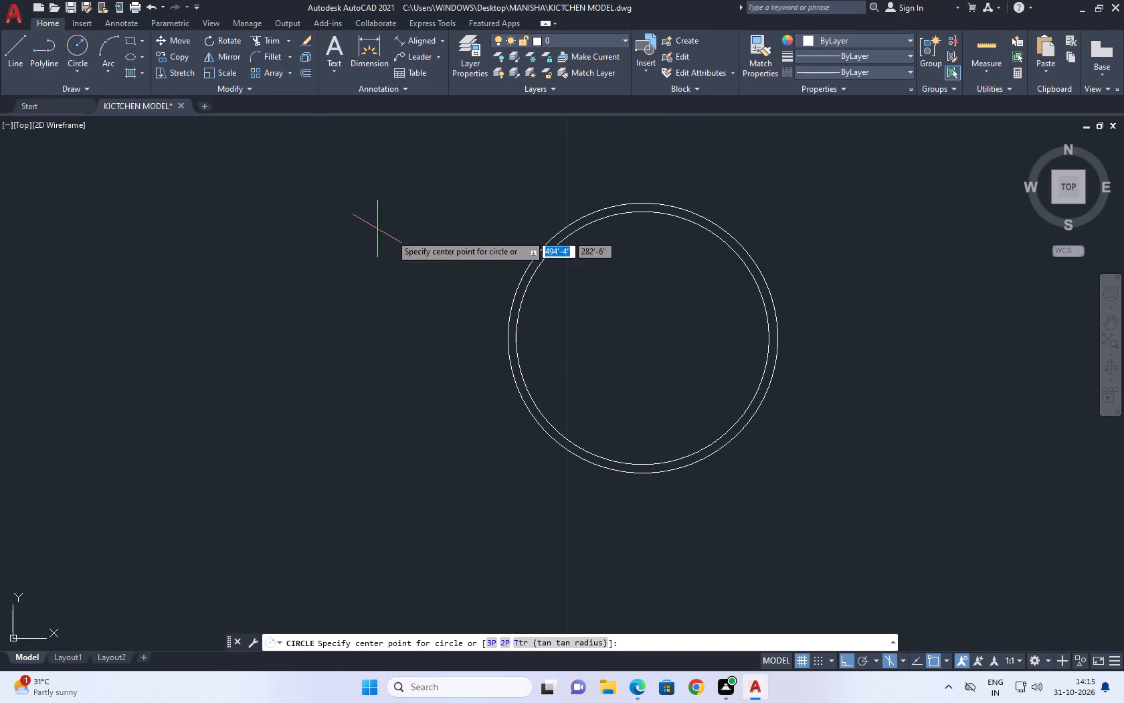
pyautogui.scroll(2, 641, 218)
pyautogui.click(639, 244)
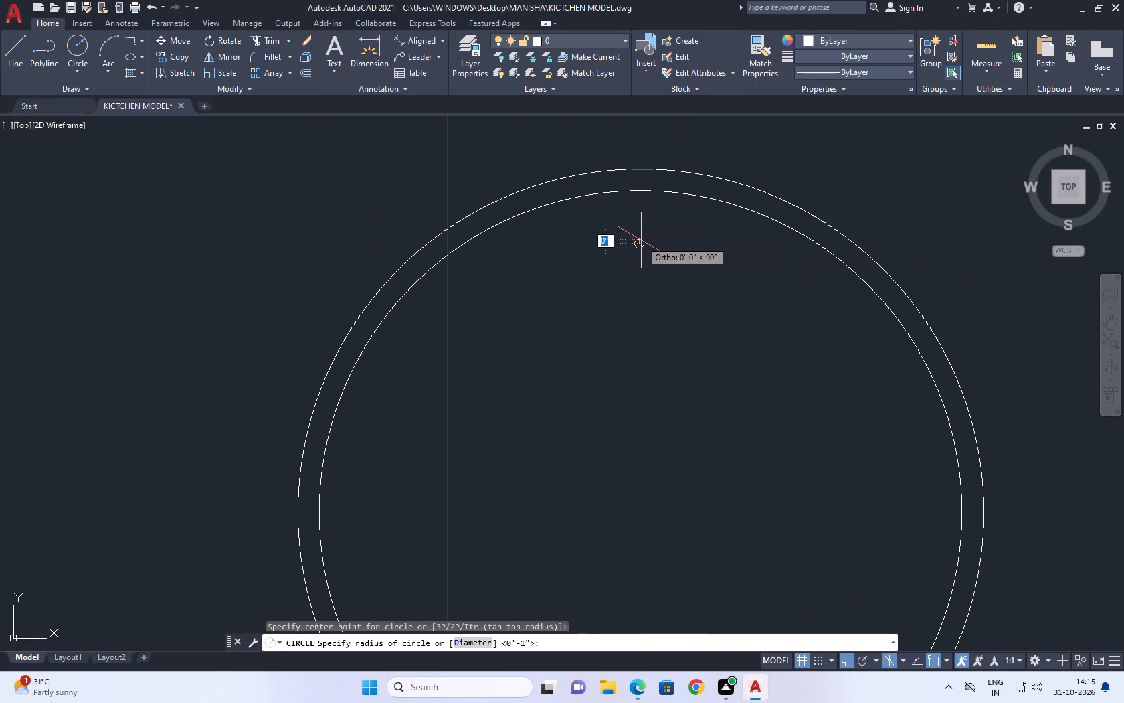
pyautogui.click(642, 230)
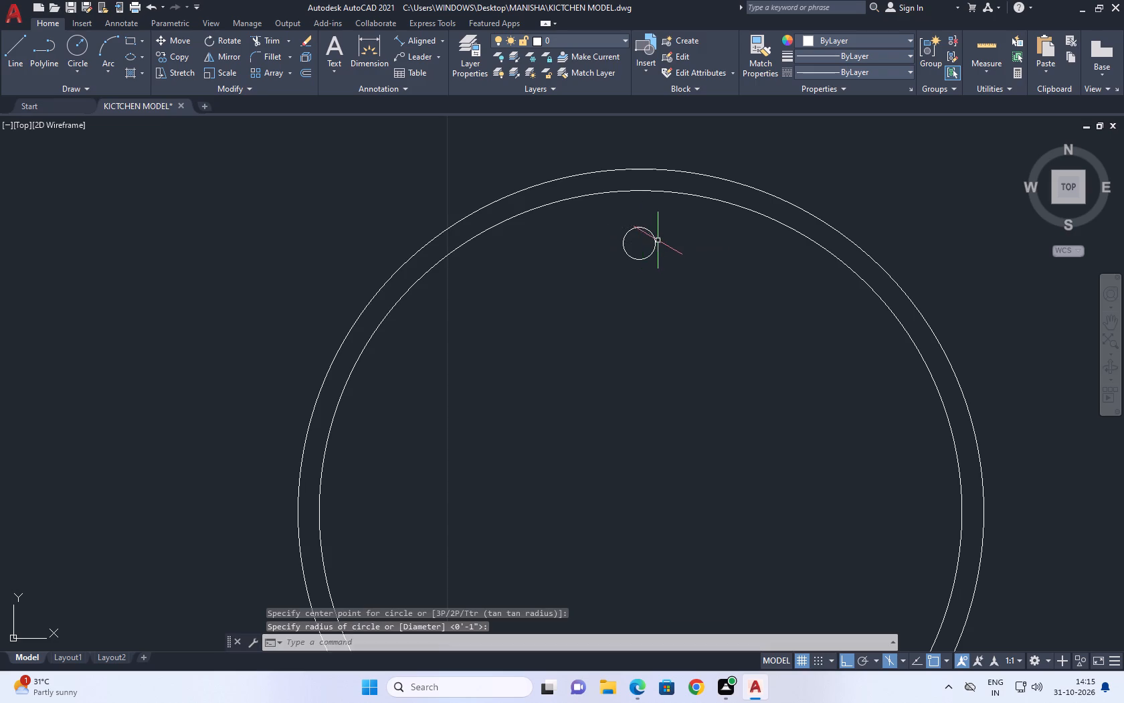
# Polar-array the tiny hole circle around the drain's center with 6 items over 360 degrees.
pyautogui.scroll(1, 660, 244)
pyautogui.click(668, 245)
pyautogui.click(624, 229)
pyautogui.scroll(-4, 650, 233)
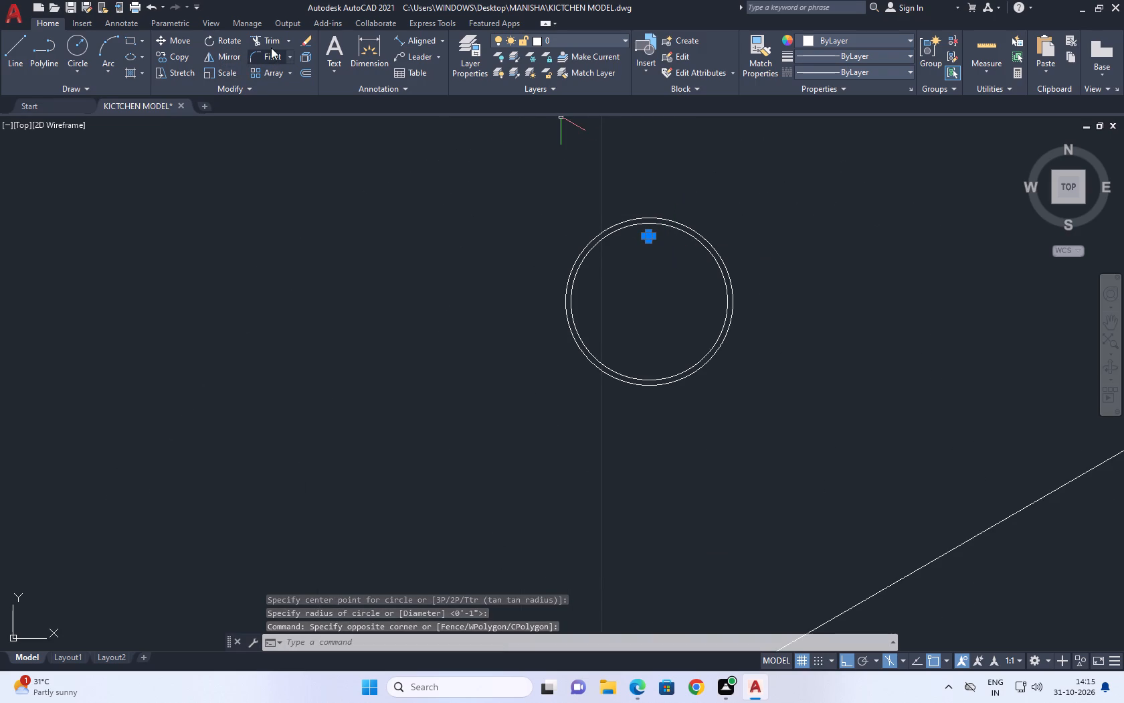
pyautogui.write('AR')
pyautogui.press('space')
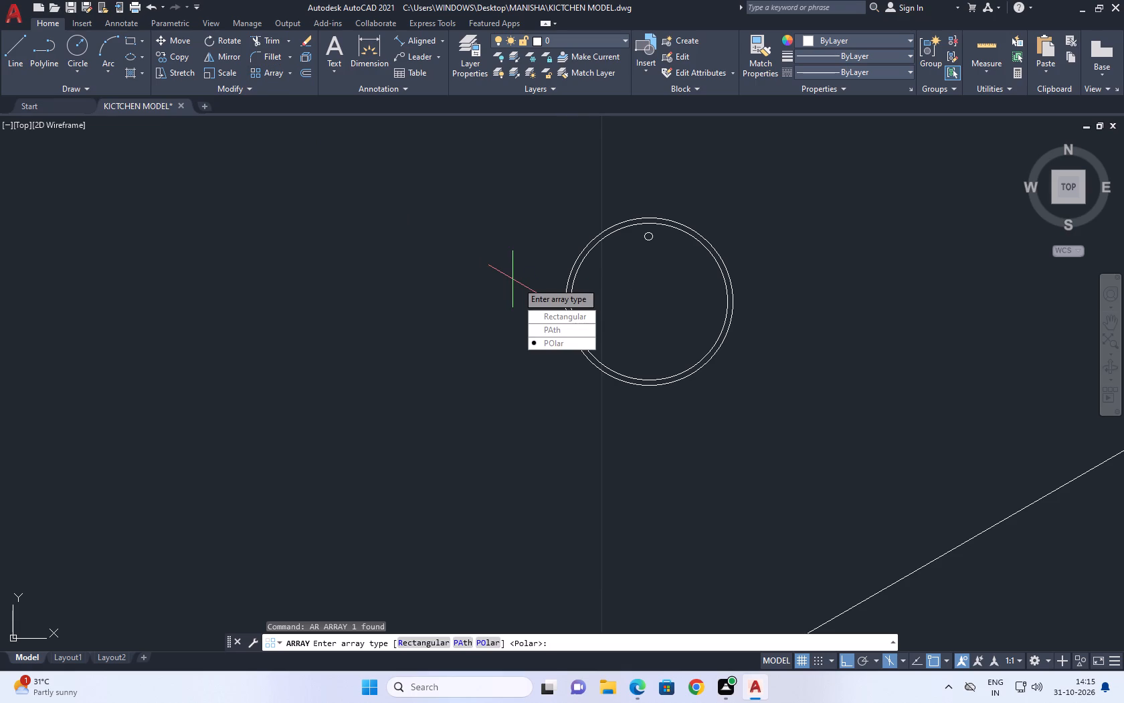
pyautogui.moveTo(553, 343); pyautogui.dragTo(517, 282)
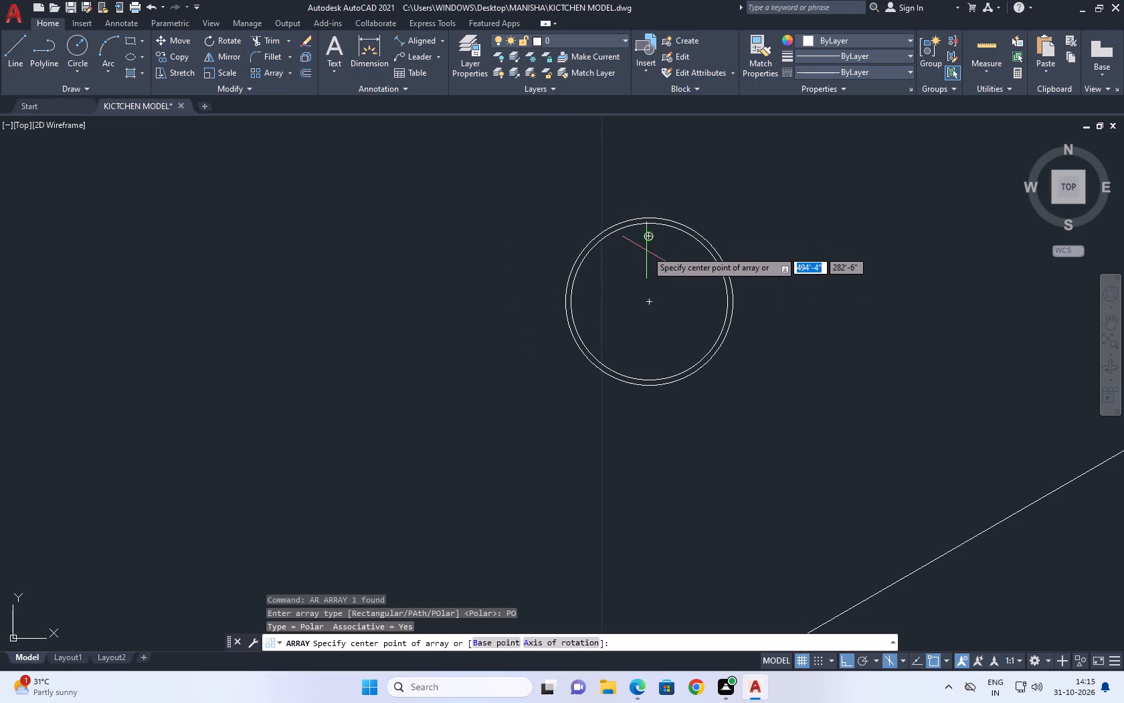
pyautogui.click(650, 301)
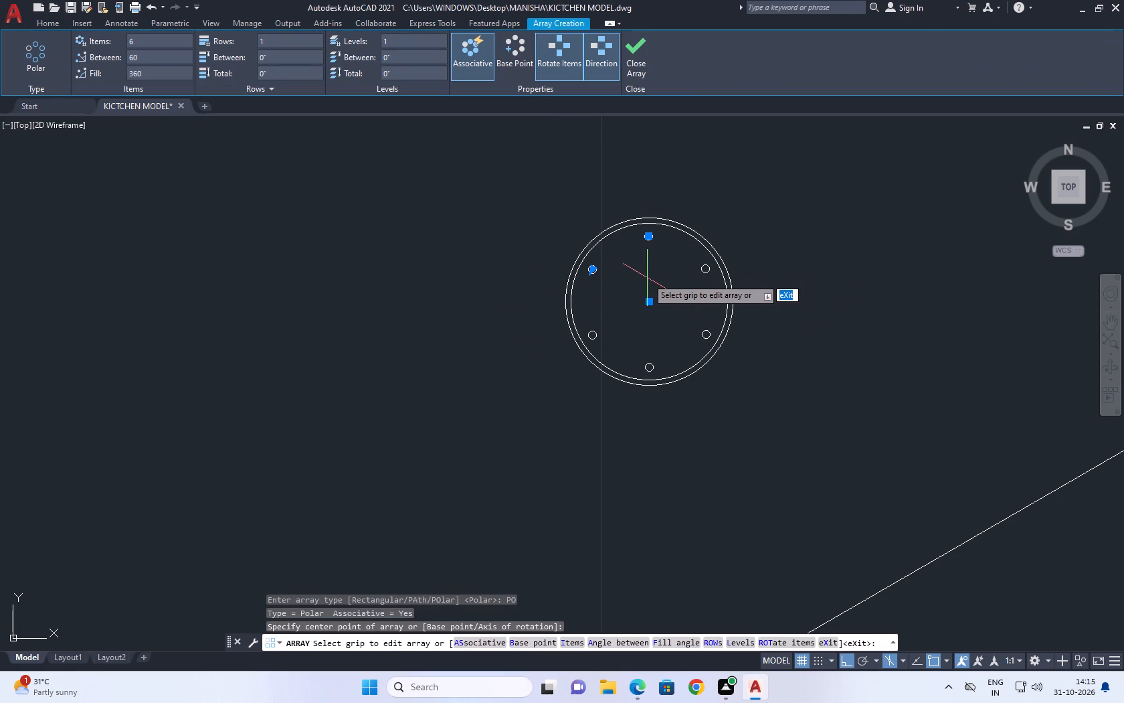
pyautogui.press('Return')
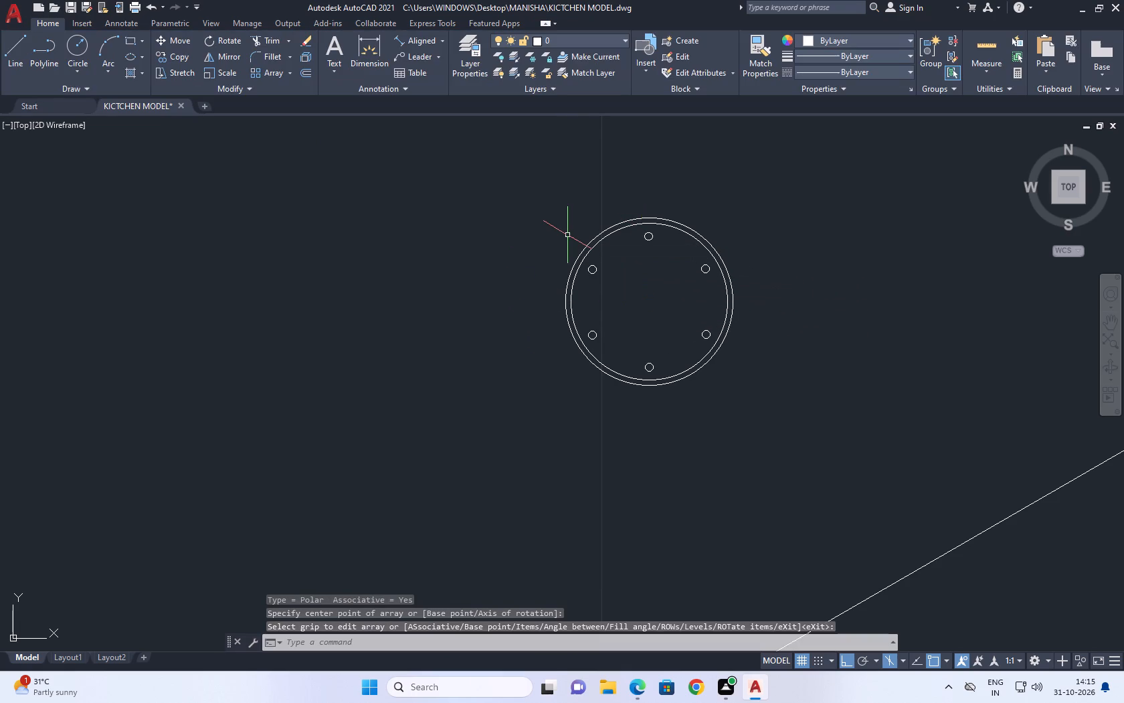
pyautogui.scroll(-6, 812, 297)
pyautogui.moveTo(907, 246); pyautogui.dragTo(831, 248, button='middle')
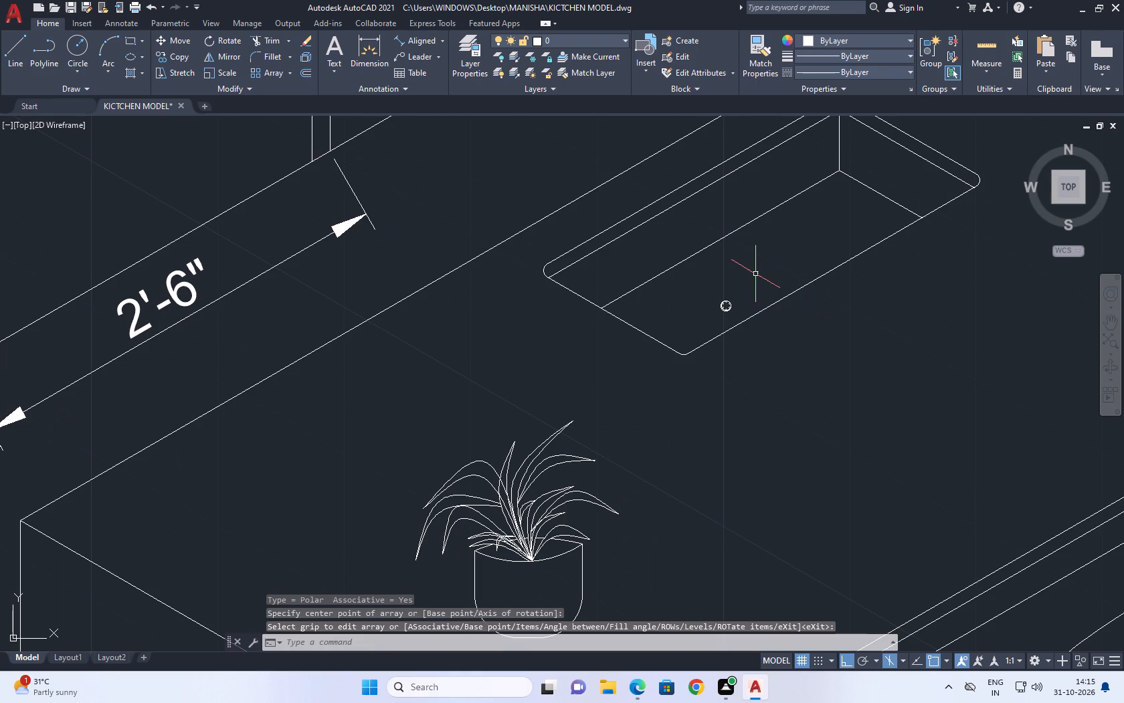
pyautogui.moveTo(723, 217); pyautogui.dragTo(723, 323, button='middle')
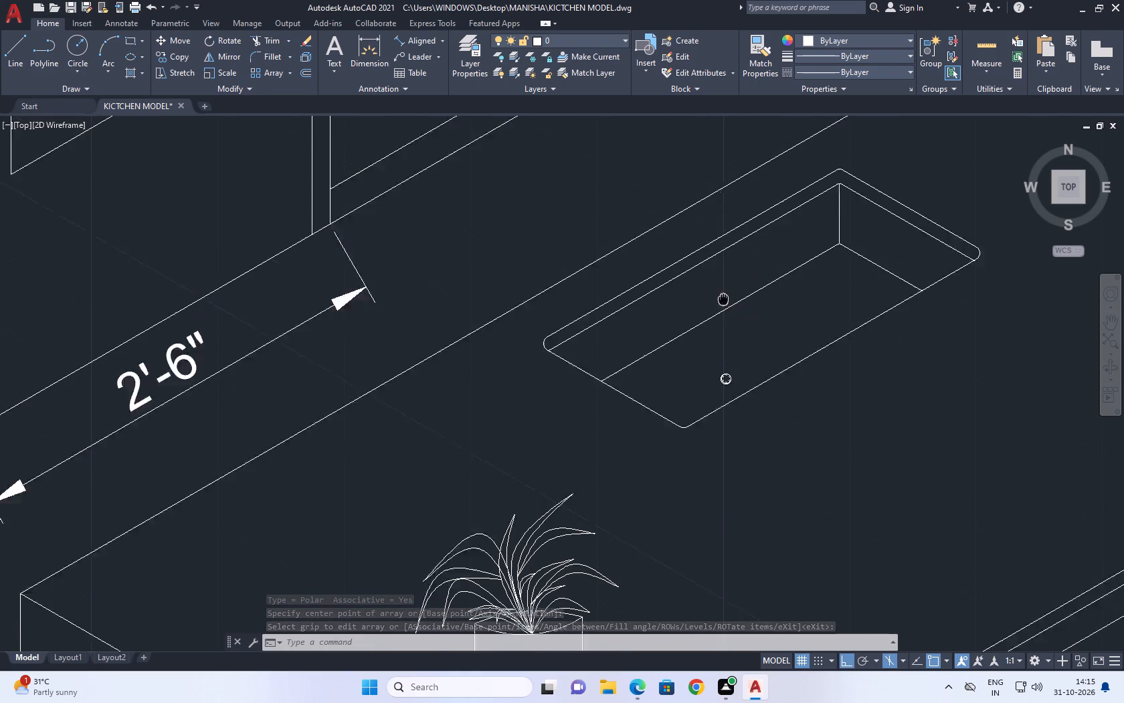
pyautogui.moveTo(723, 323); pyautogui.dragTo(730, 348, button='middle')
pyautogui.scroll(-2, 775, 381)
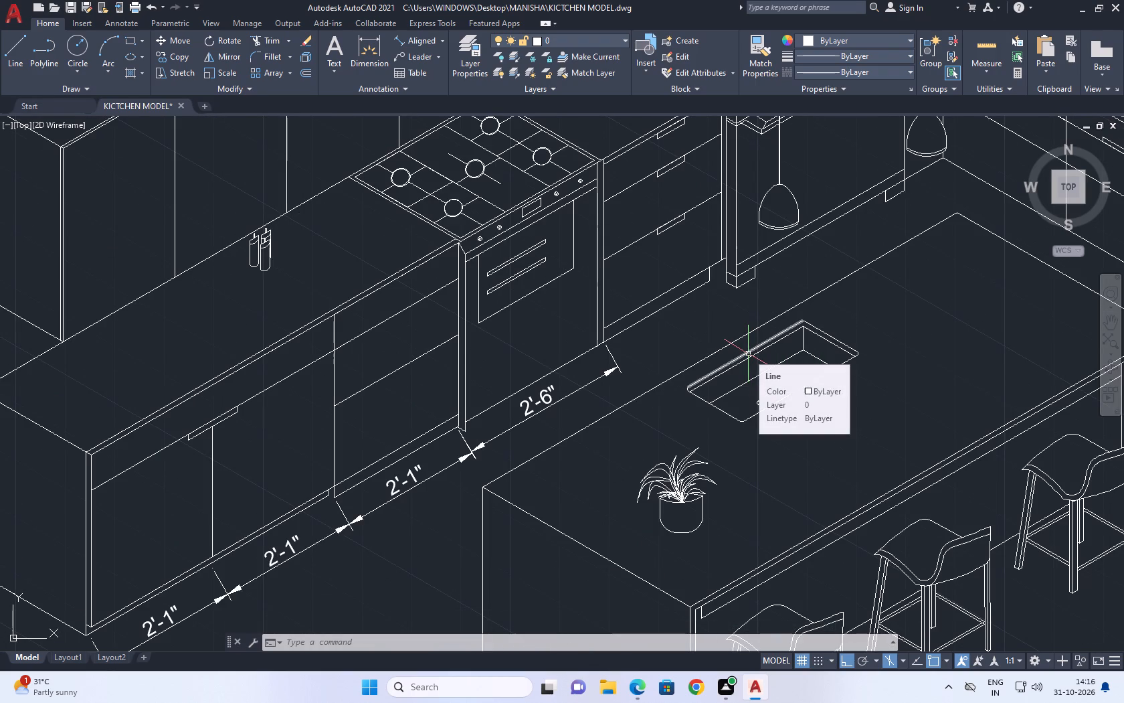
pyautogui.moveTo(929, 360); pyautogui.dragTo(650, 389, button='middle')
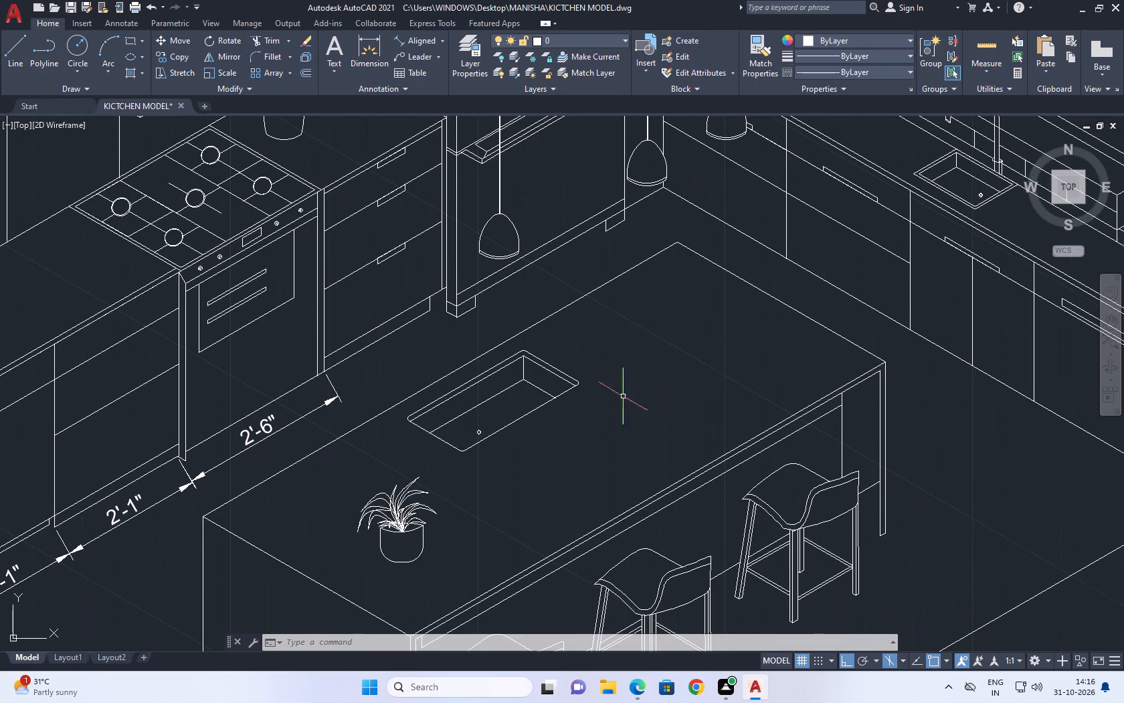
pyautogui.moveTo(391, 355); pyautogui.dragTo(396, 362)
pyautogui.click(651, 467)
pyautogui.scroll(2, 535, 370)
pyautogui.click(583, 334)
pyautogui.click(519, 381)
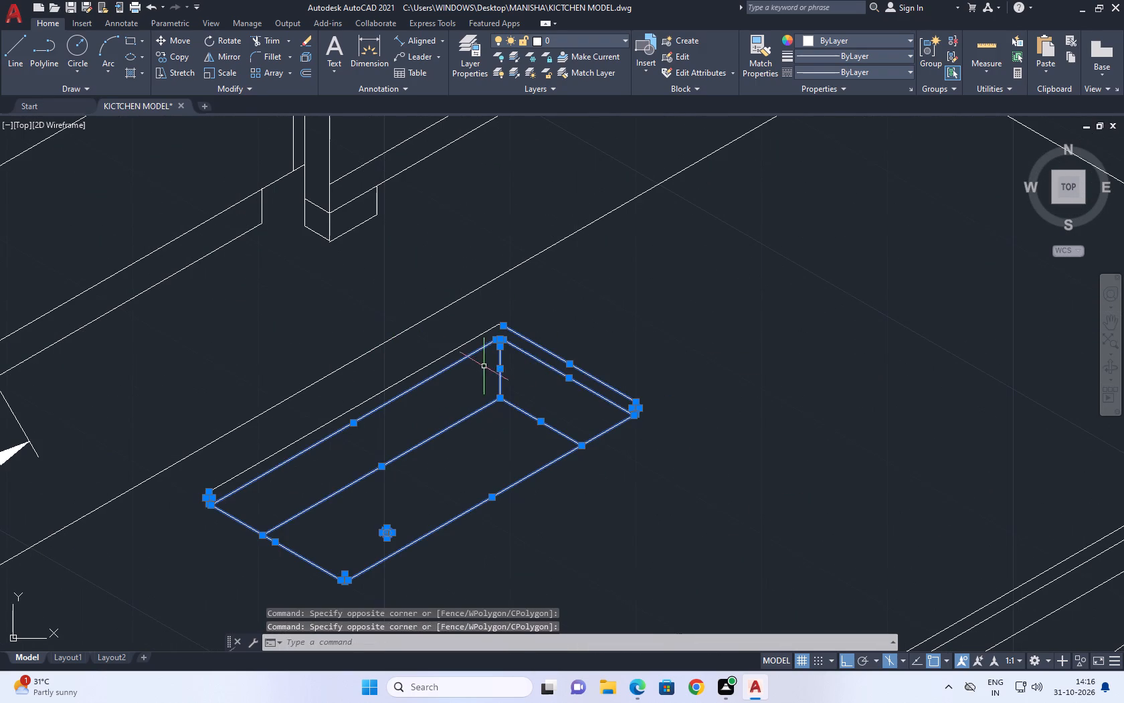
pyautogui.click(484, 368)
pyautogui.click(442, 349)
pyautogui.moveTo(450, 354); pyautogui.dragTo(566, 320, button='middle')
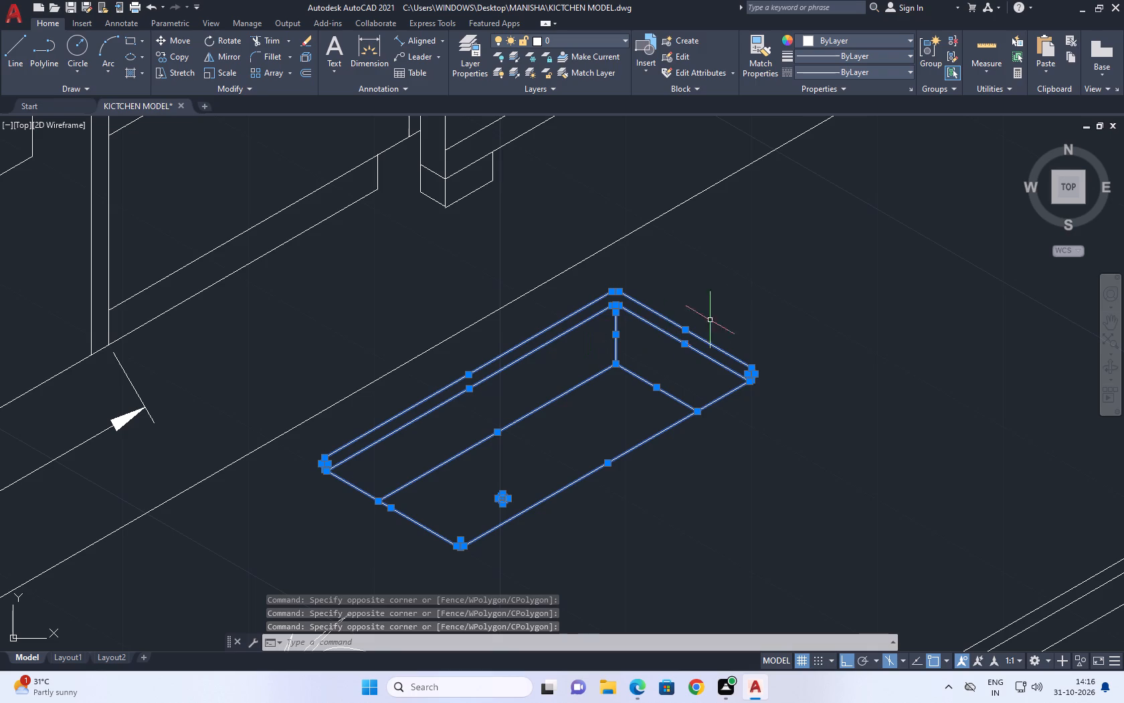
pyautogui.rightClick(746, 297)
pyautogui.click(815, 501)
# Draw a small closed four-sided line outline, with a slanted side about 2 inches long, just outside the sink's front edge.
pyautogui.moveTo(781, 333); pyautogui.dragTo(726, 313, button='middle')
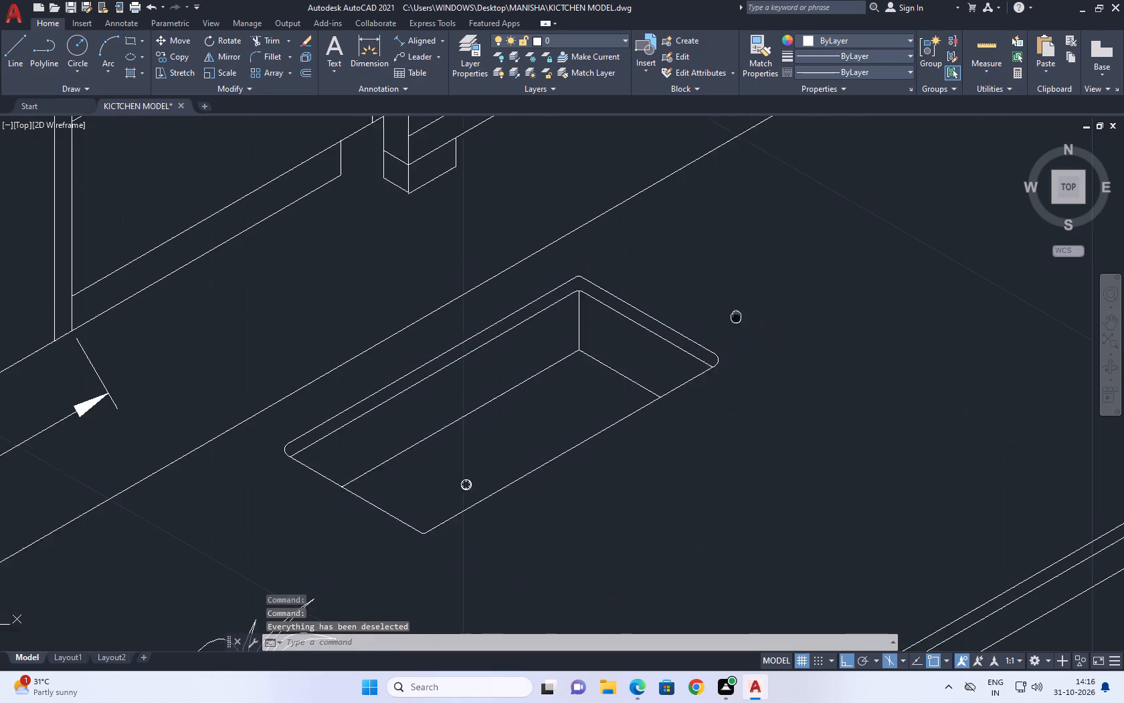
pyautogui.moveTo(726, 313); pyautogui.dragTo(718, 308, button='middle')
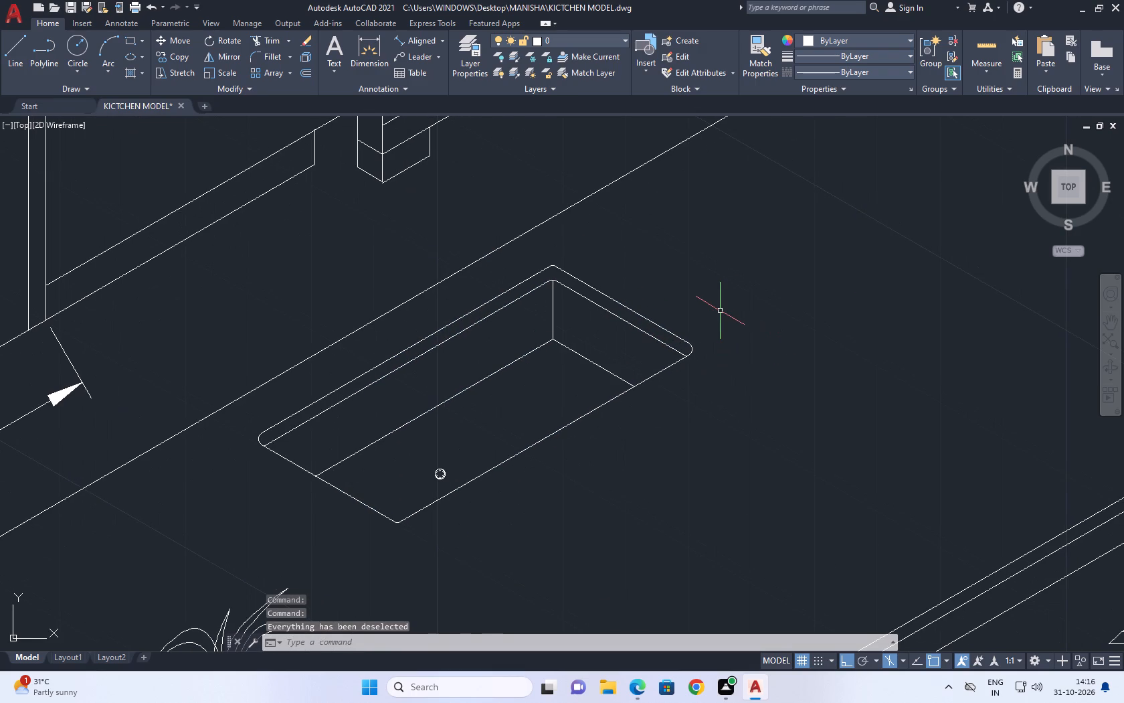
pyautogui.write('L')
pyautogui.press('space')
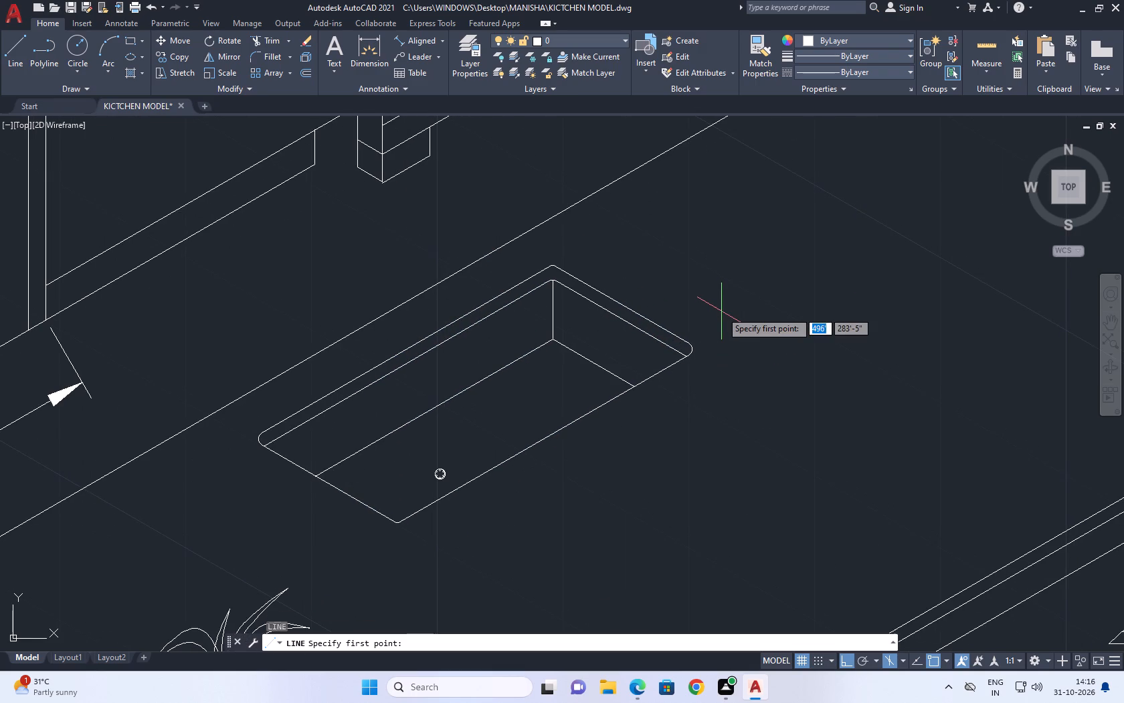
pyautogui.moveTo(833, 416); pyautogui.dragTo(804, 394, button='middle')
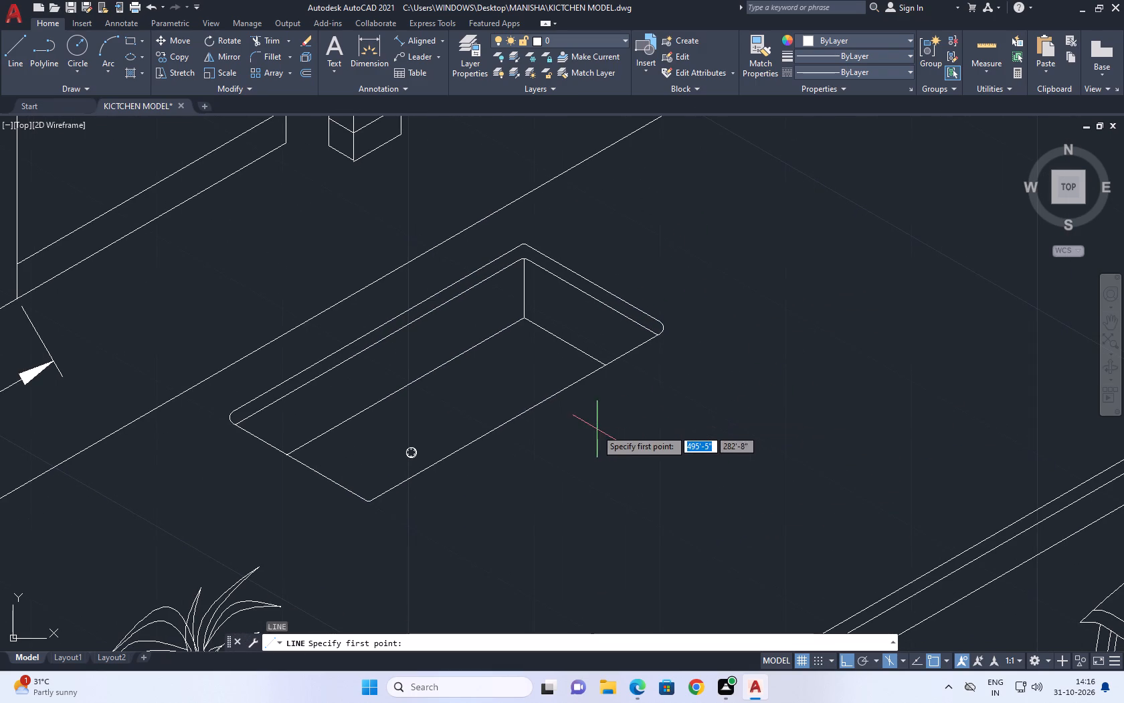
pyautogui.scroll(1, 543, 424)
pyautogui.click(583, 455)
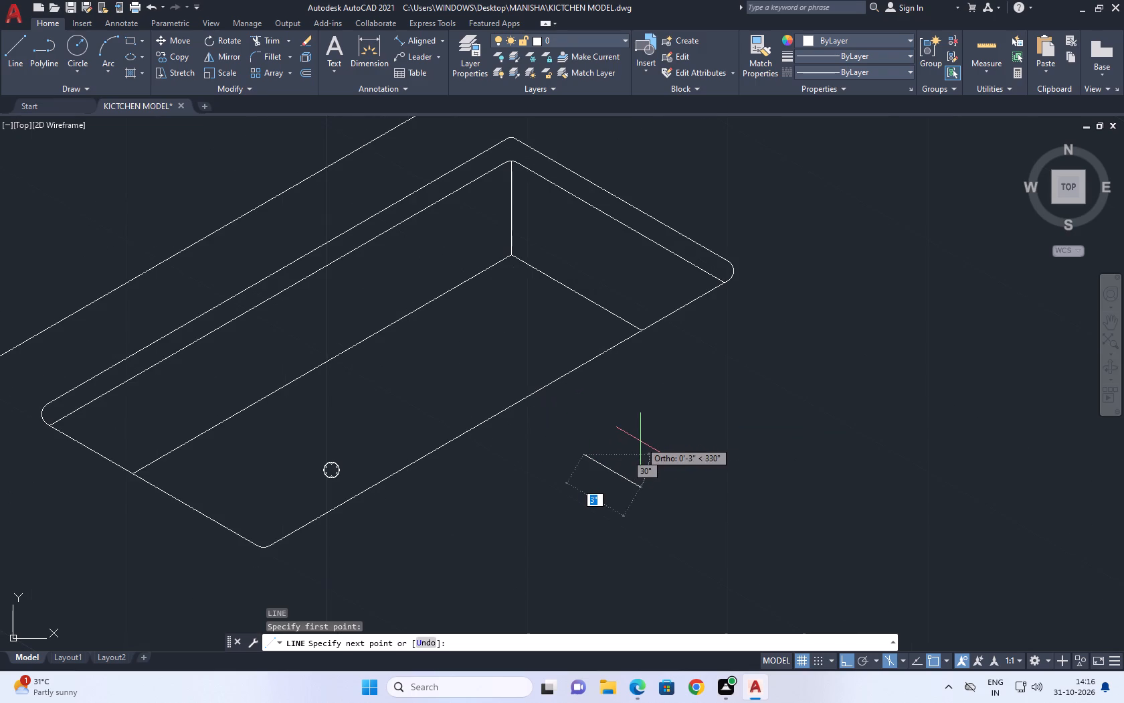
pyautogui.press('F5')
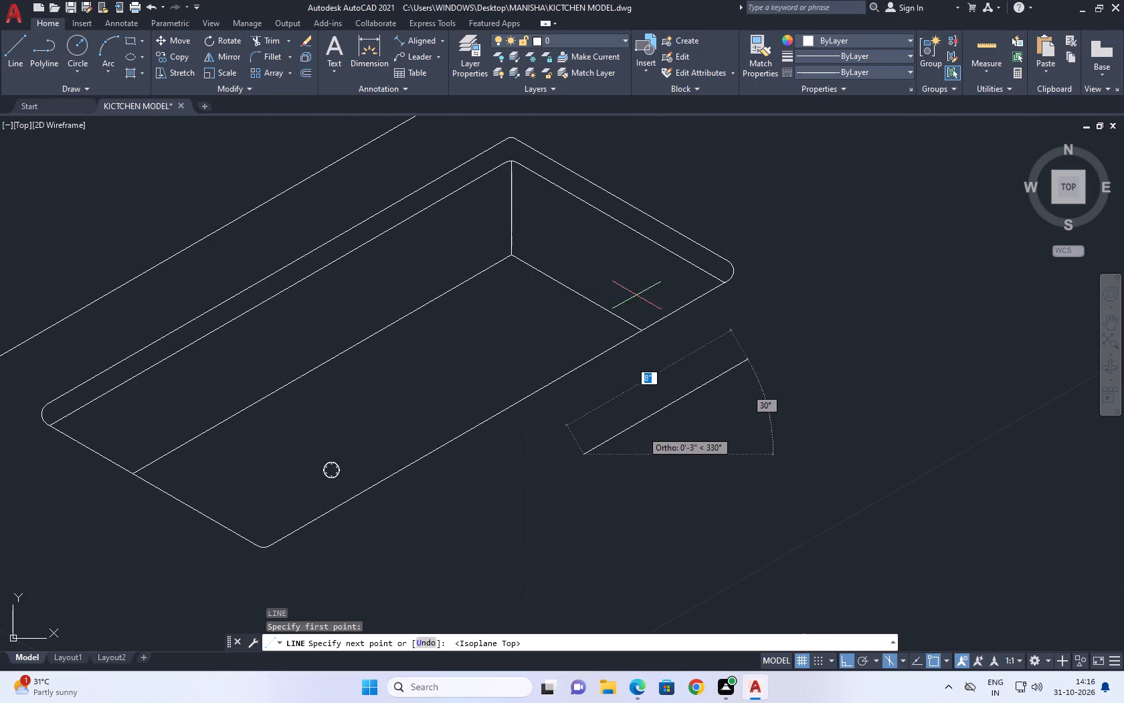
pyautogui.click(618, 435)
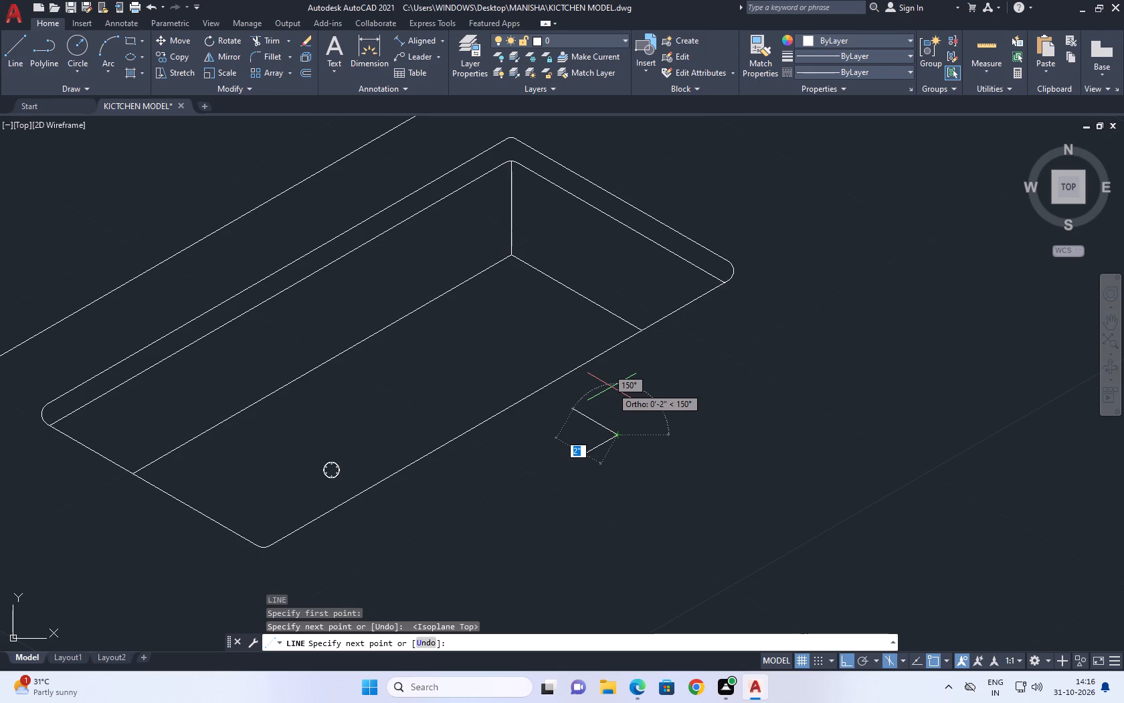
pyautogui.press('F5')
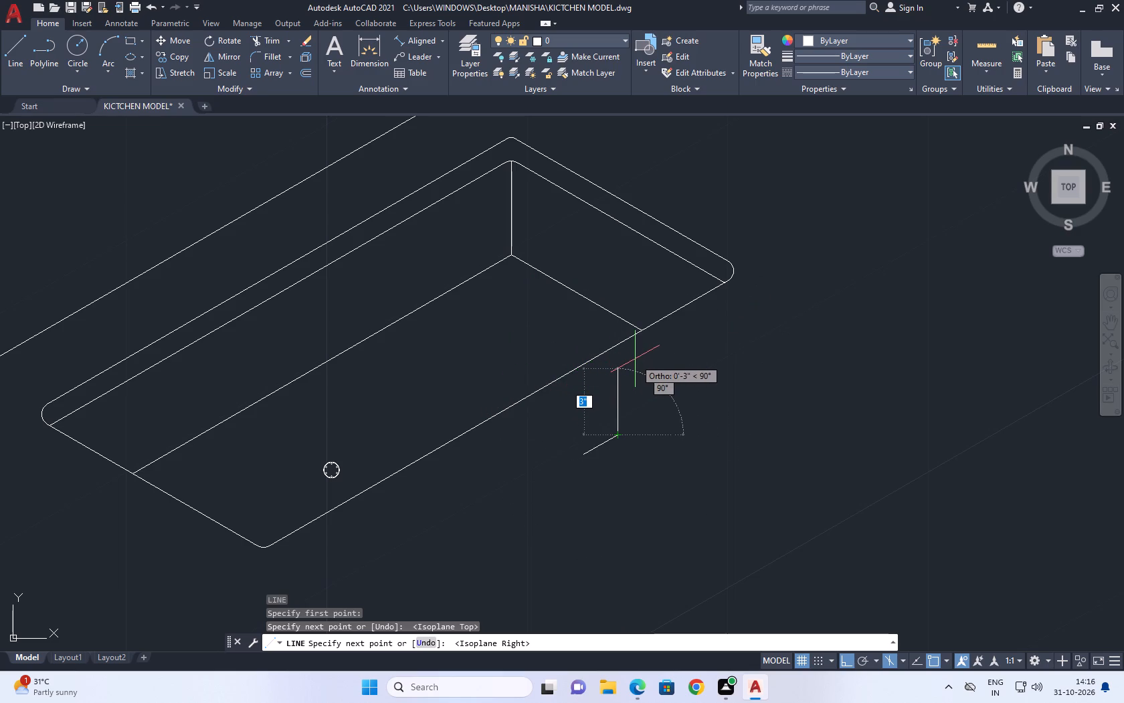
pyautogui.press('F8')
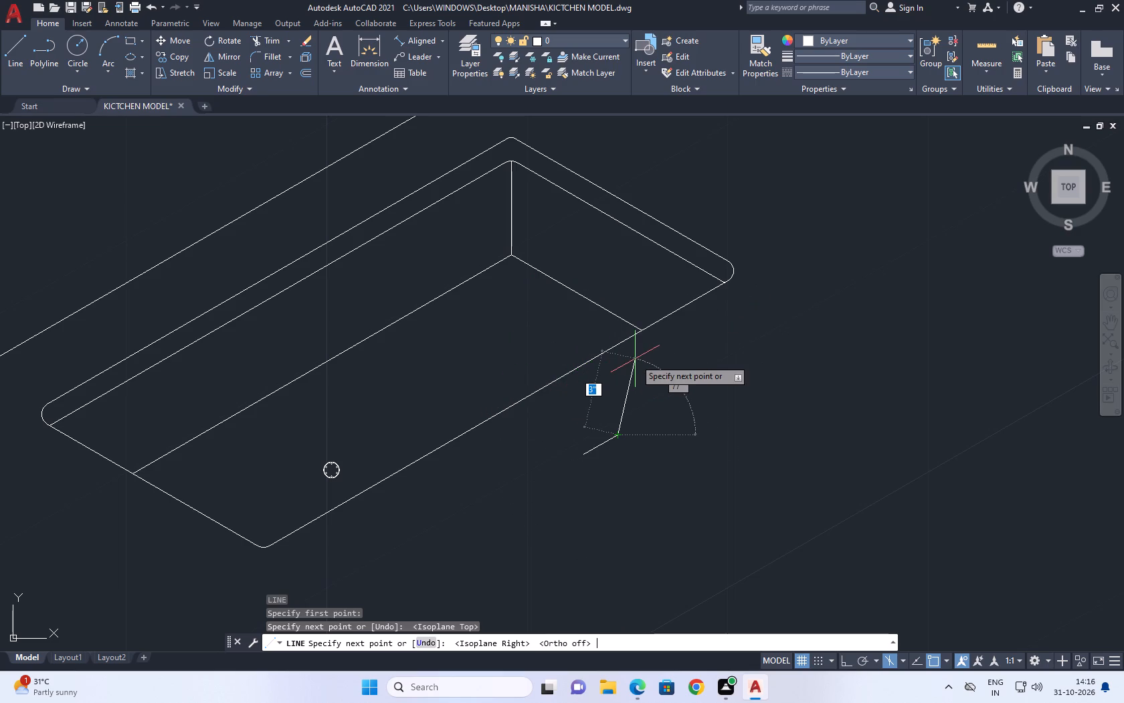
pyautogui.click(590, 390)
pyautogui.click(579, 396)
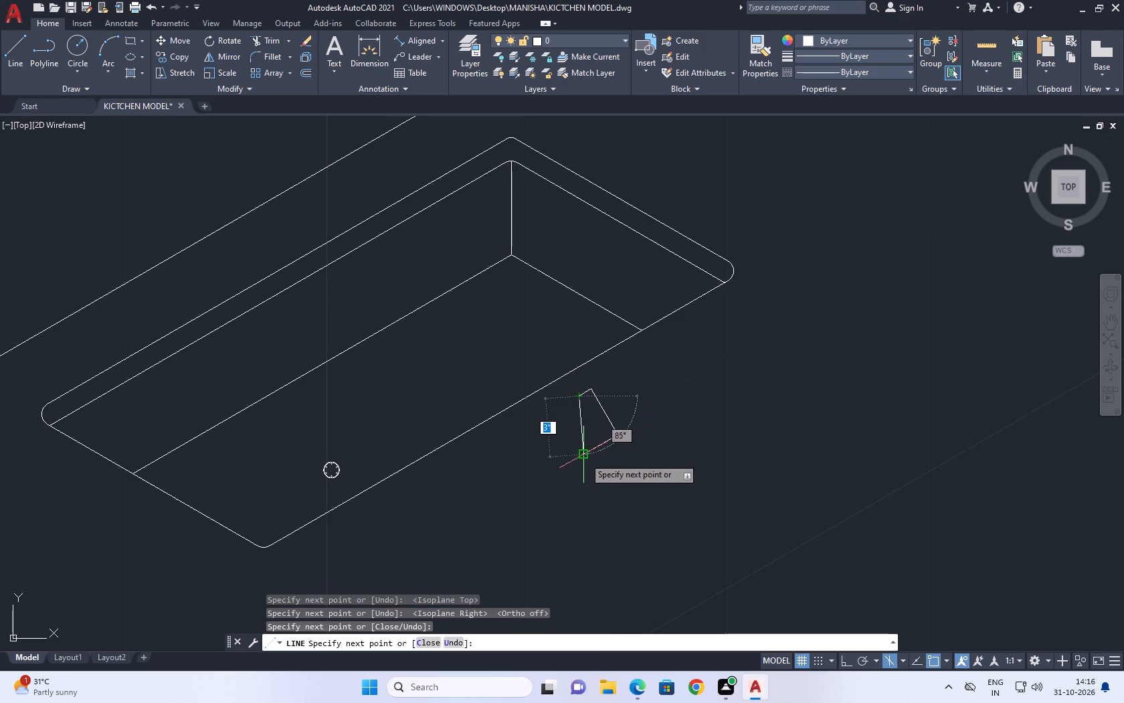
pyautogui.click(584, 457)
pyautogui.rightClick(602, 421)
pyautogui.click(642, 445)
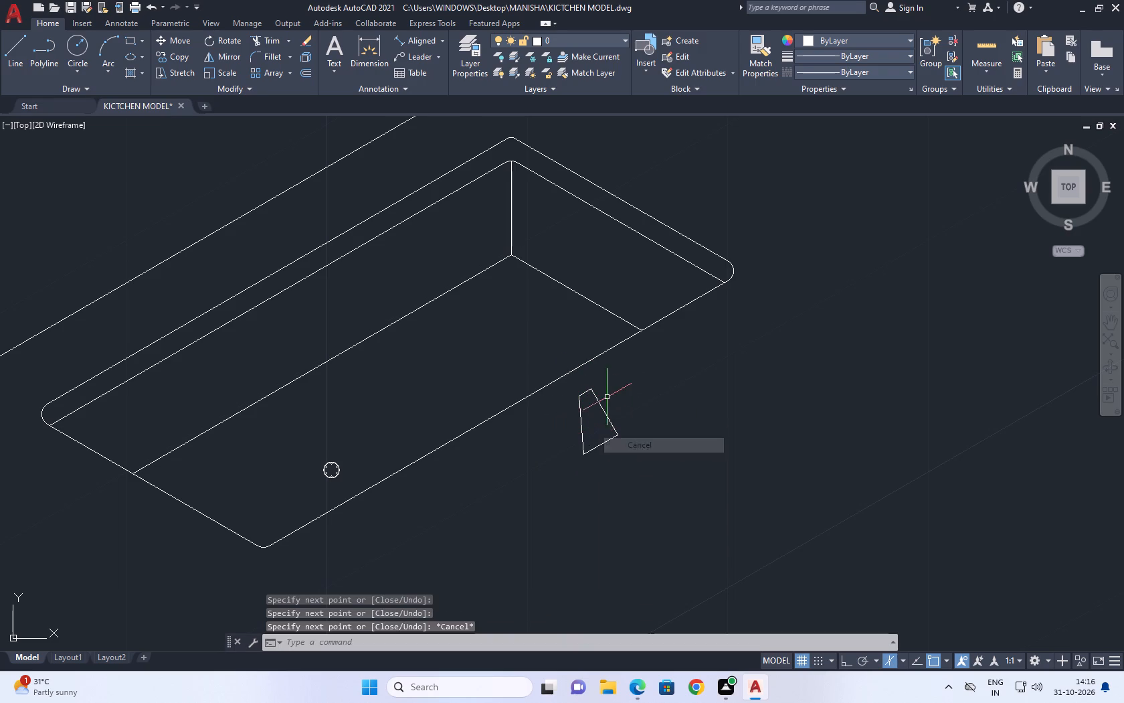
# Erase the small outline's steep left side and short upper edge.
pyautogui.scroll(2, 596, 392)
pyautogui.click(573, 410)
pyautogui.click(561, 410)
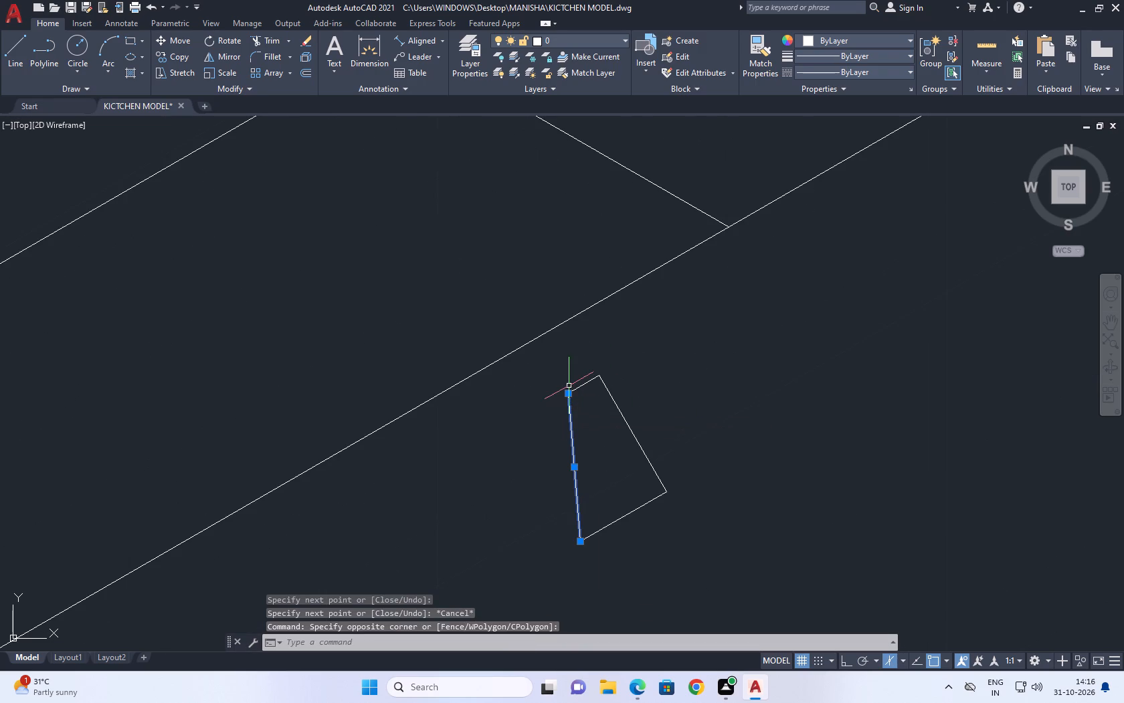
pyautogui.press('Delete')
pyautogui.moveTo(672, 365); pyautogui.dragTo(721, 327, button='middle')
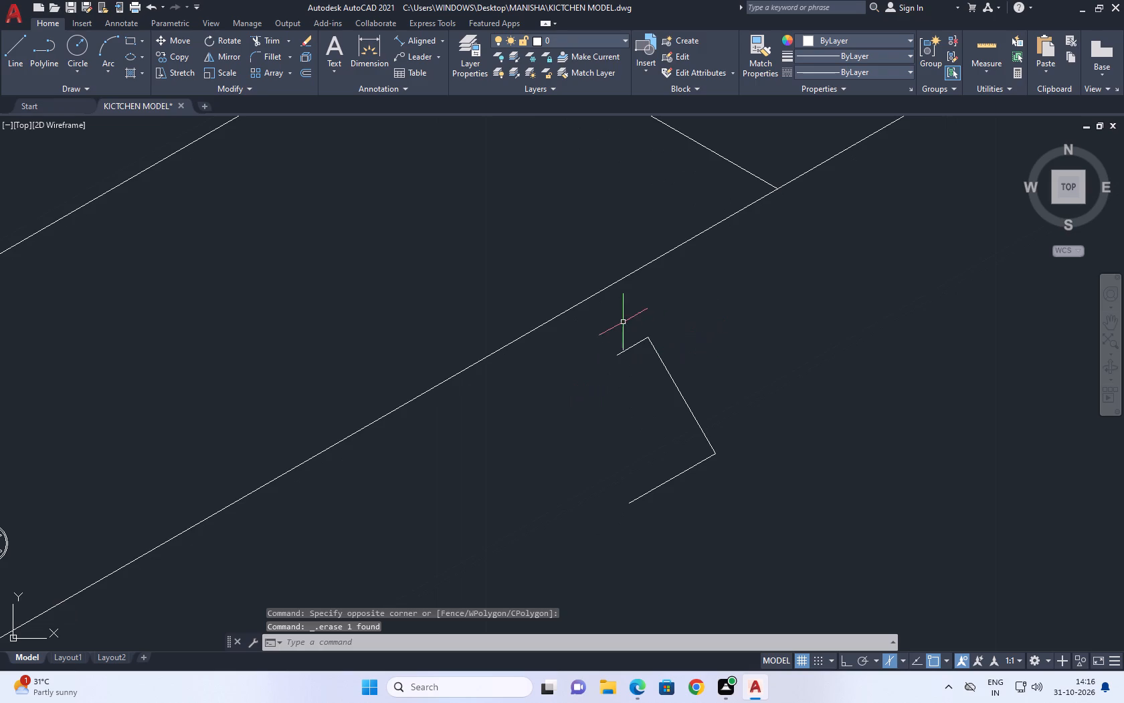
pyautogui.scroll(1, 626, 339)
pyautogui.click(632, 358)
pyautogui.click(626, 343)
pyautogui.moveTo(668, 319); pyautogui.dragTo(668, 325, button='middle')
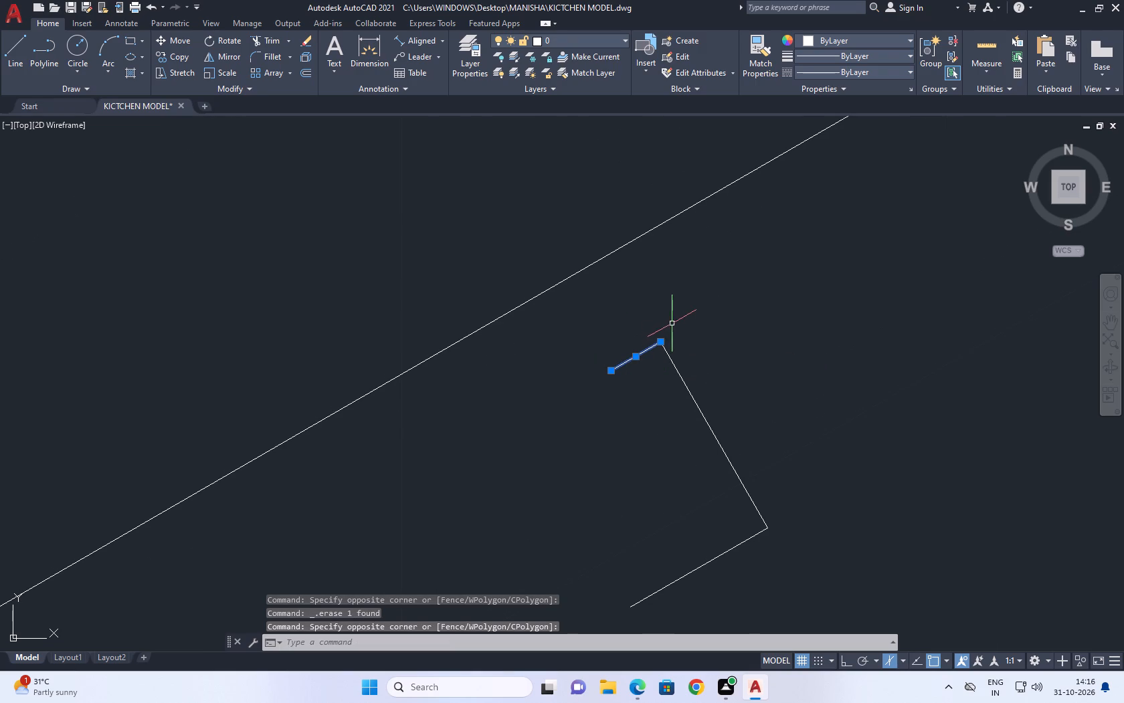
pyautogui.press('Delete')
# Copy the outline's base line vertically upward about 2 inches so that it crosses the slanted side near its top.
pyautogui.scroll(-2, 703, 375)
pyautogui.scroll(2, 700, 481)
pyautogui.moveTo(728, 448); pyautogui.dragTo(694, 395)
pyautogui.moveTo(639, 326); pyautogui.dragTo(642, 333)
pyautogui.moveTo(645, 348); pyautogui.dragTo(645, 410, button='middle')
pyautogui.press('c')
pyautogui.press('o')
pyautogui.press('space')
pyautogui.moveTo(650, 400); pyautogui.dragTo(650, 394)
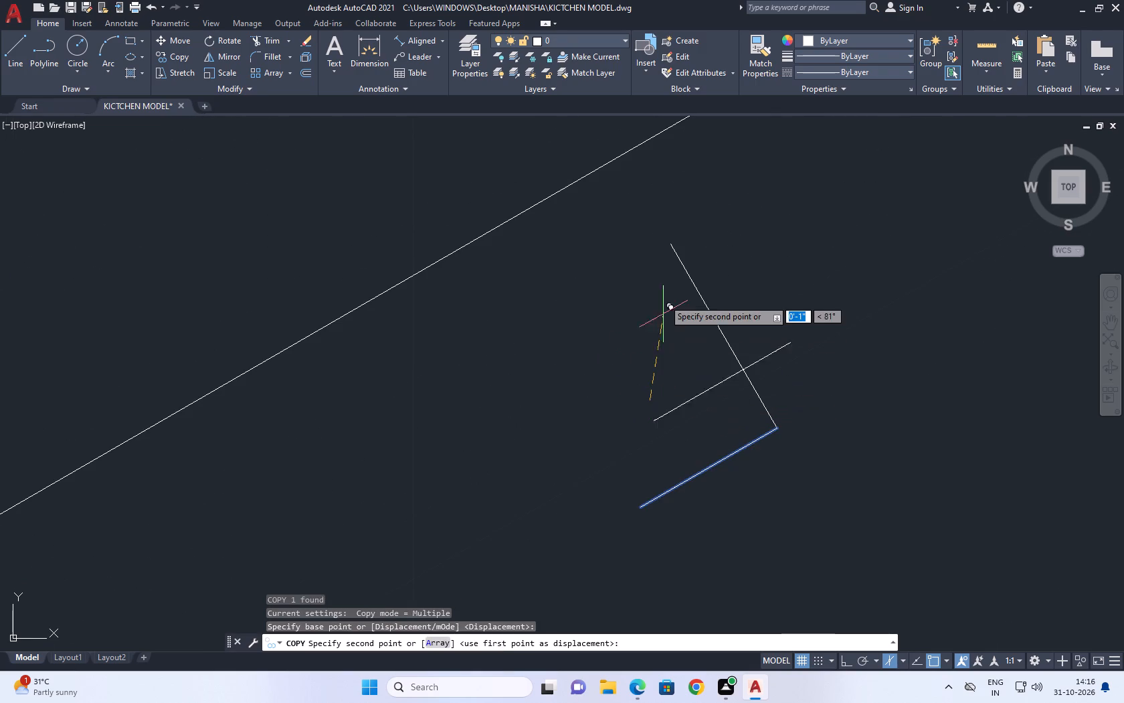
pyautogui.click(660, 181)
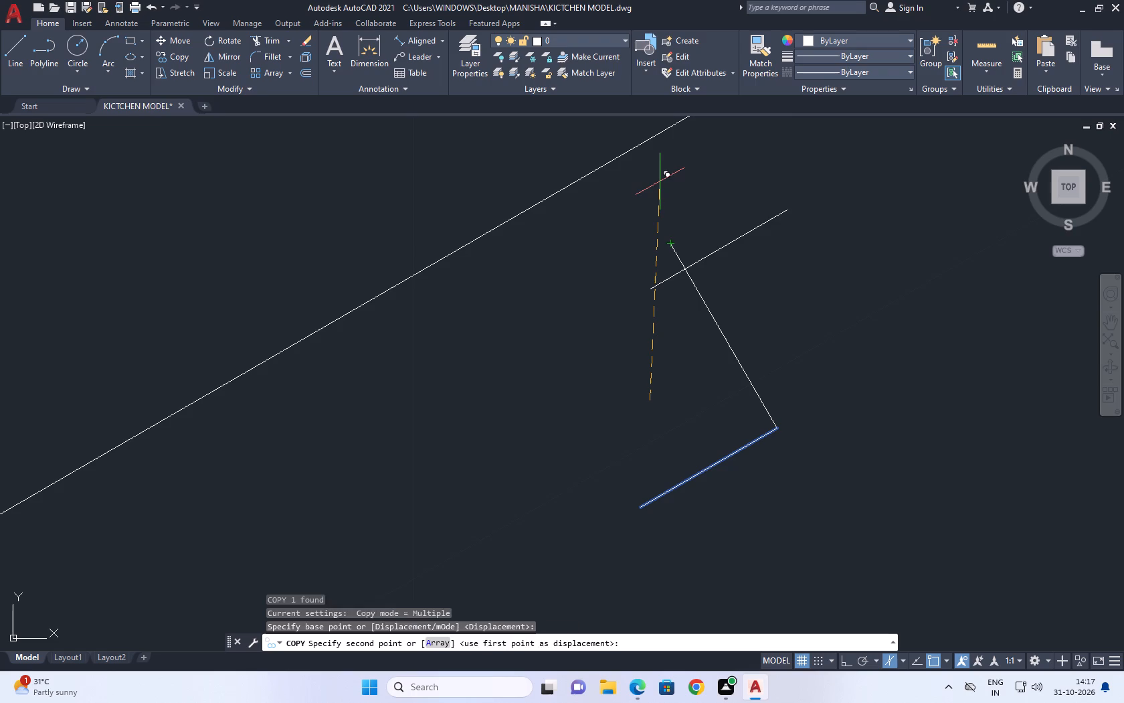
pyautogui.hotkey('ctrl', 'z')
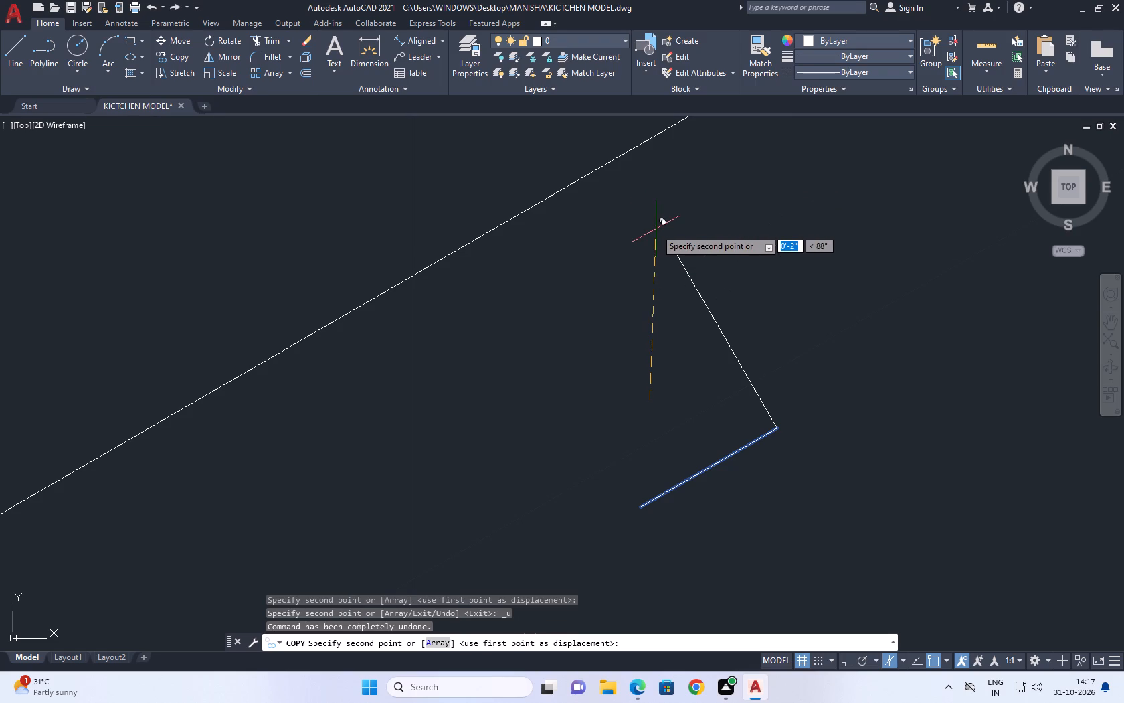
pyautogui.press('F8')
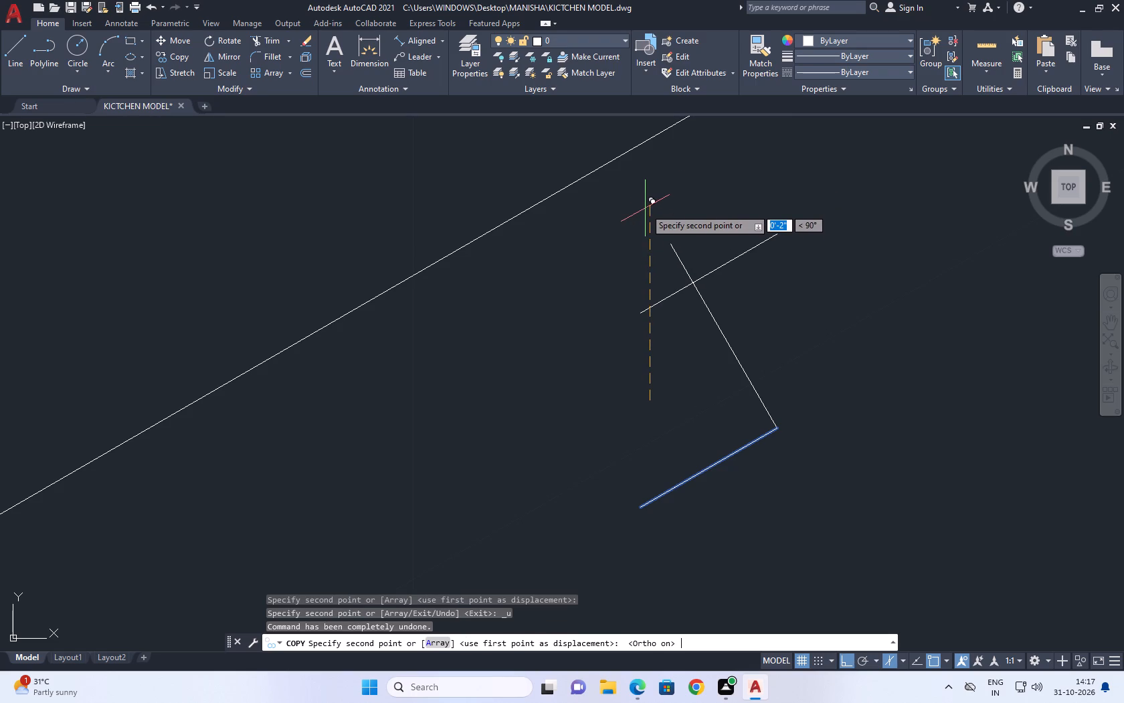
pyautogui.click(645, 211)
pyautogui.press('space')
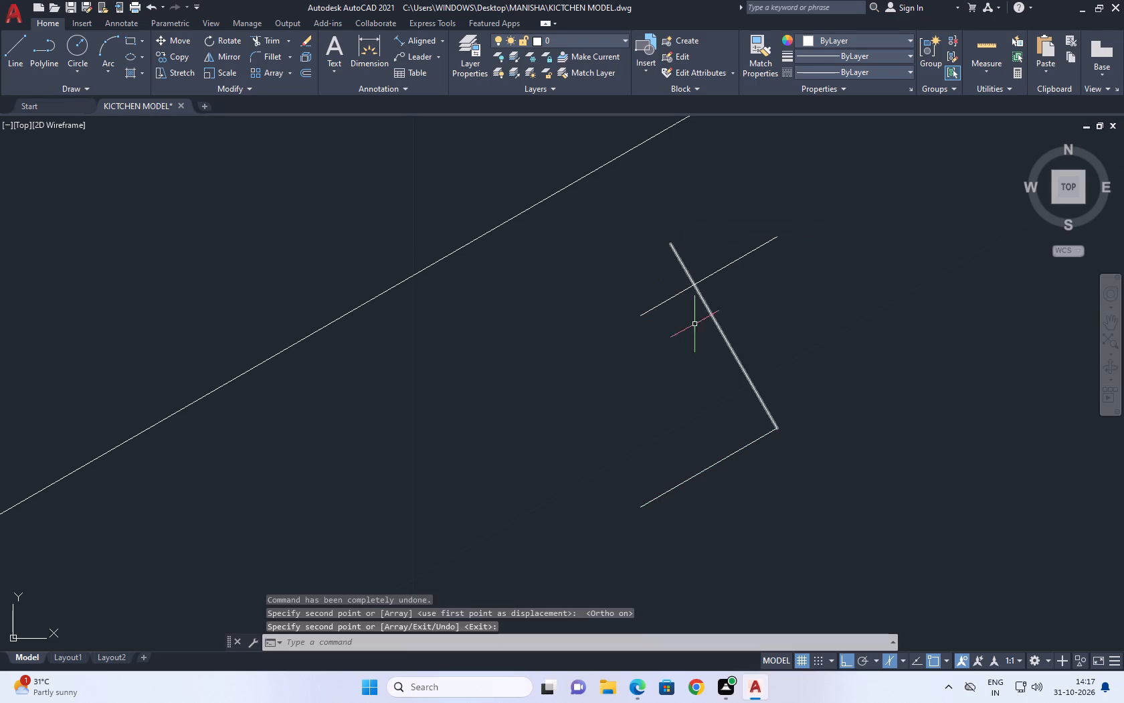
# Trim the ends of the slanted side and the copied line that project past their crossing.
pyautogui.moveTo(753, 245); pyautogui.dragTo(687, 280, button='middle')
pyautogui.press('t')
pyautogui.press('r')
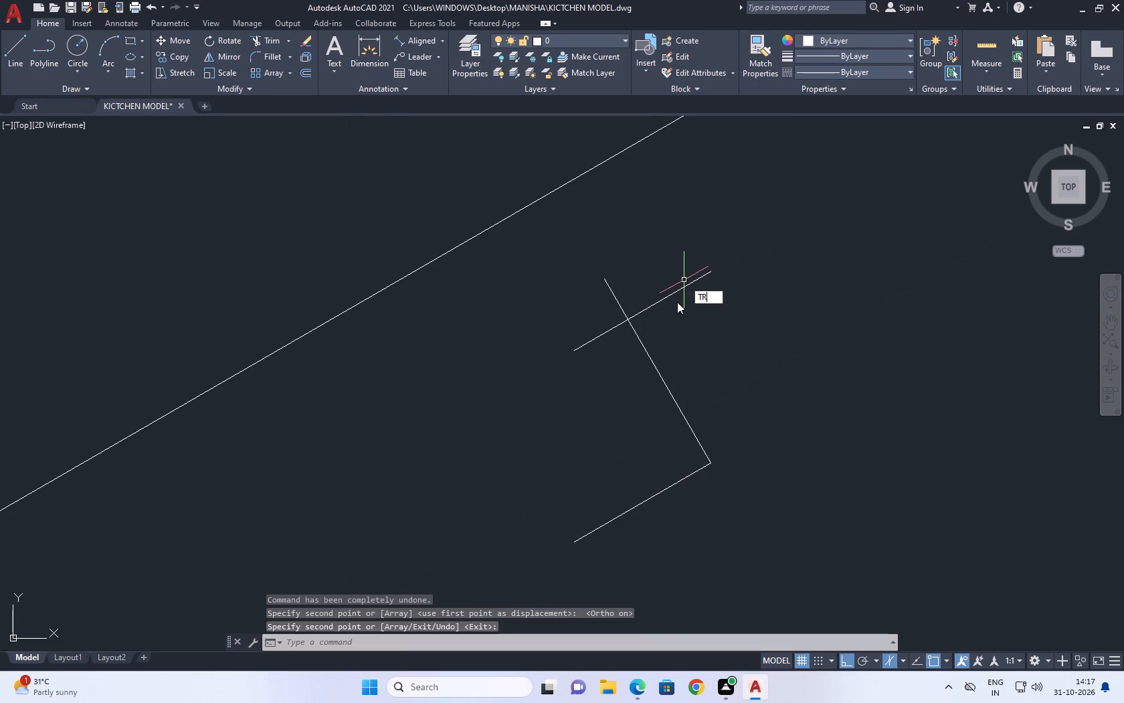
pyautogui.press('space')
pyautogui.moveTo(585, 303); pyautogui.dragTo(598, 298)
pyautogui.click(739, 321)
pyautogui.press('space')
pyautogui.moveTo(616, 382); pyautogui.dragTo(648, 353, button='middle')
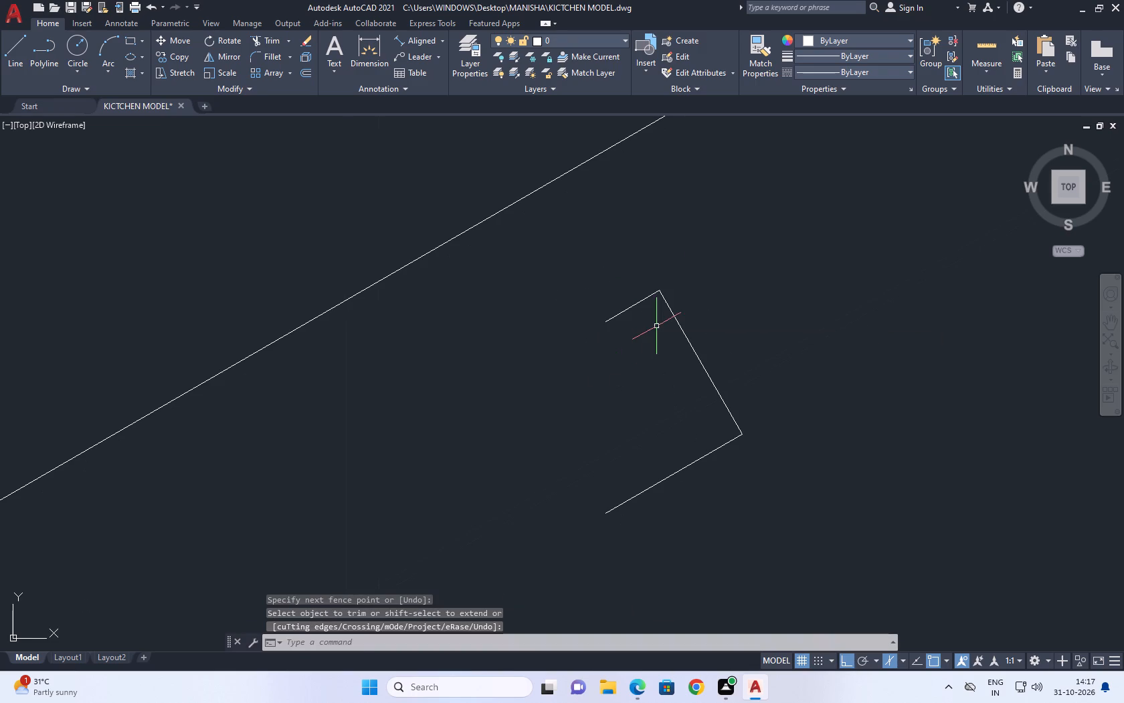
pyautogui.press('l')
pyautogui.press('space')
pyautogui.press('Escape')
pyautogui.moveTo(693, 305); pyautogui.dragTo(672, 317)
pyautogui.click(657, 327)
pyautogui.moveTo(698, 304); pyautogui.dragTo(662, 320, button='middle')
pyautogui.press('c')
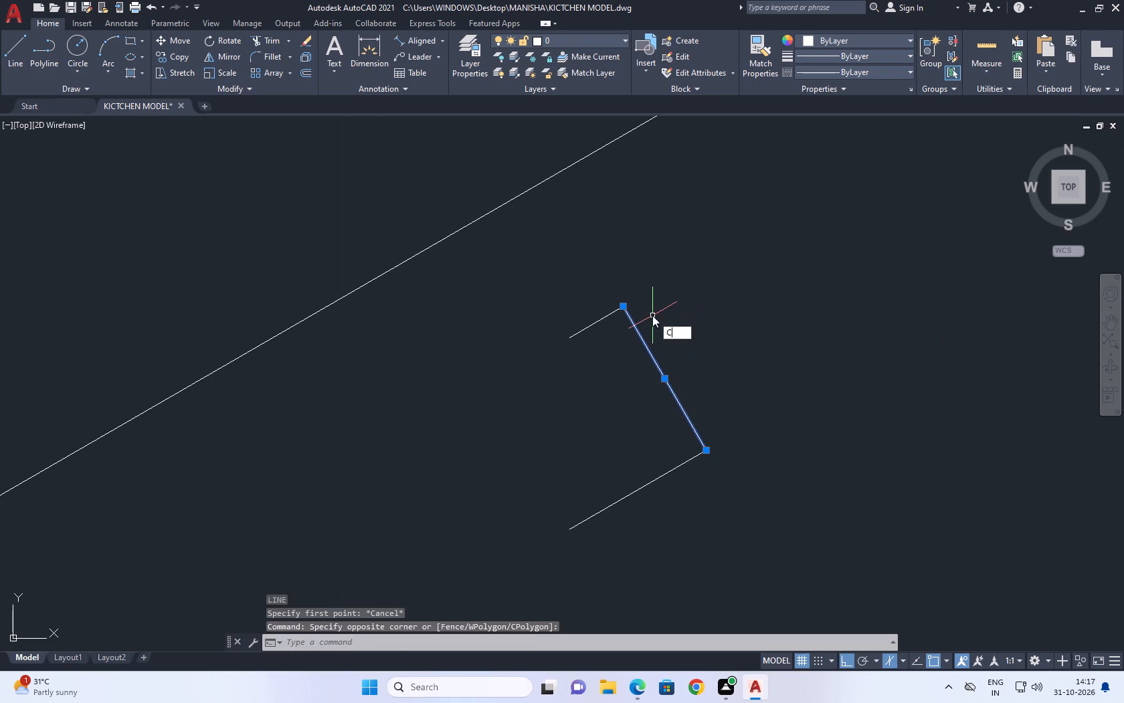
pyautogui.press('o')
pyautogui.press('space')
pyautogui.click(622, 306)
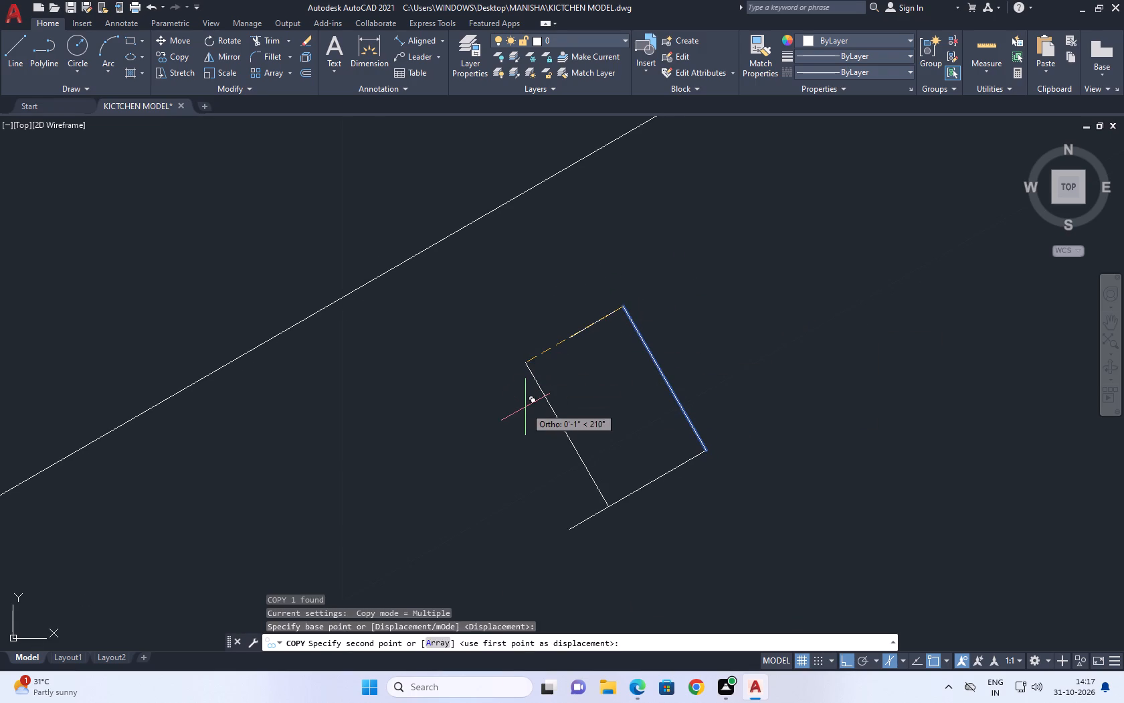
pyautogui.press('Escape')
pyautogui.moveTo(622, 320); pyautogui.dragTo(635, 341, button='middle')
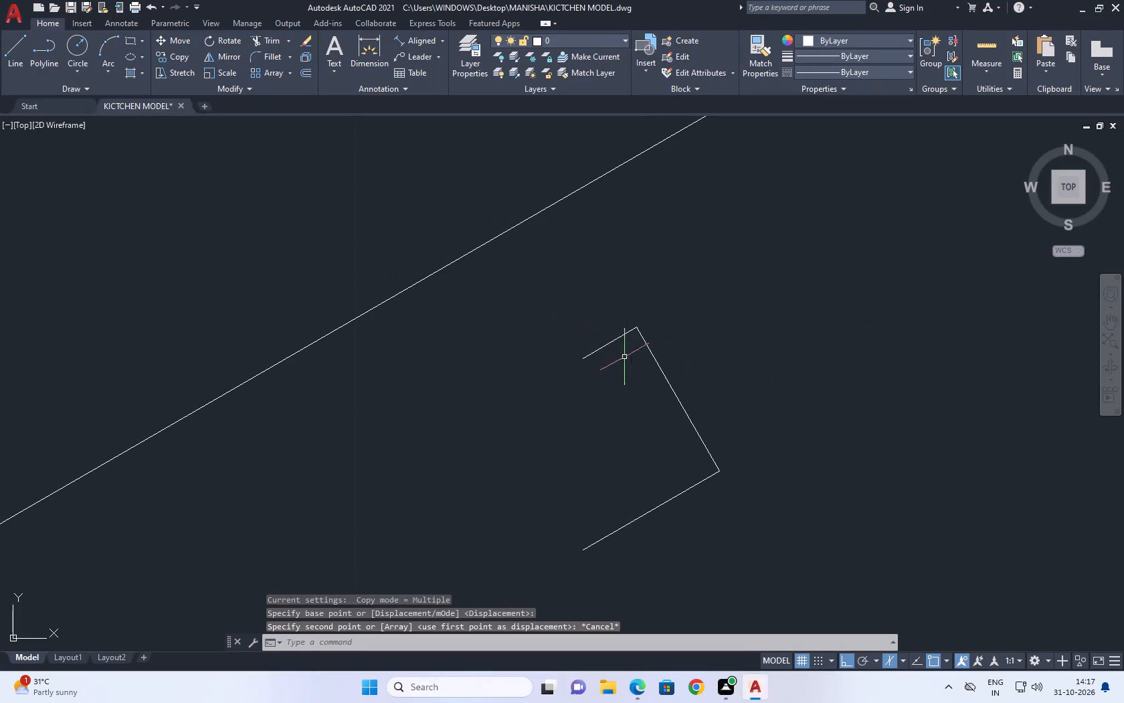
# Copy the slanted side from its top corner to the free end of the short upper edge.
pyautogui.moveTo(667, 343); pyautogui.dragTo(656, 351)
pyautogui.click(626, 368)
pyautogui.press('c')
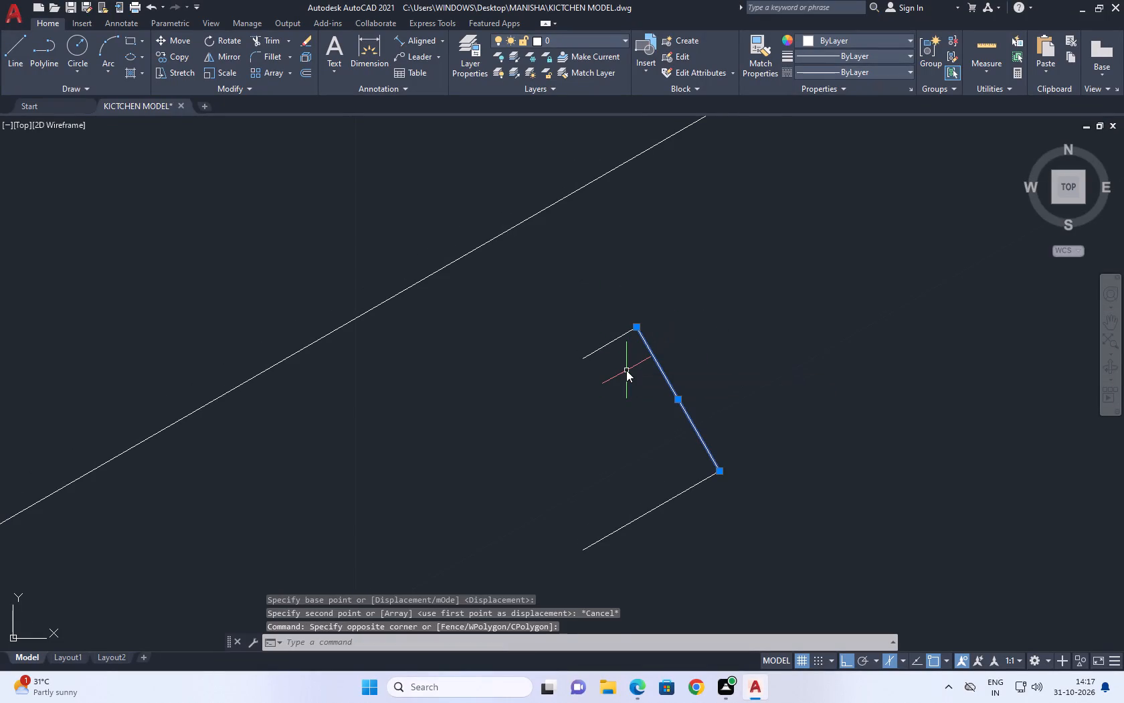
pyautogui.press('o')
pyautogui.press('space')
pyautogui.click(636, 329)
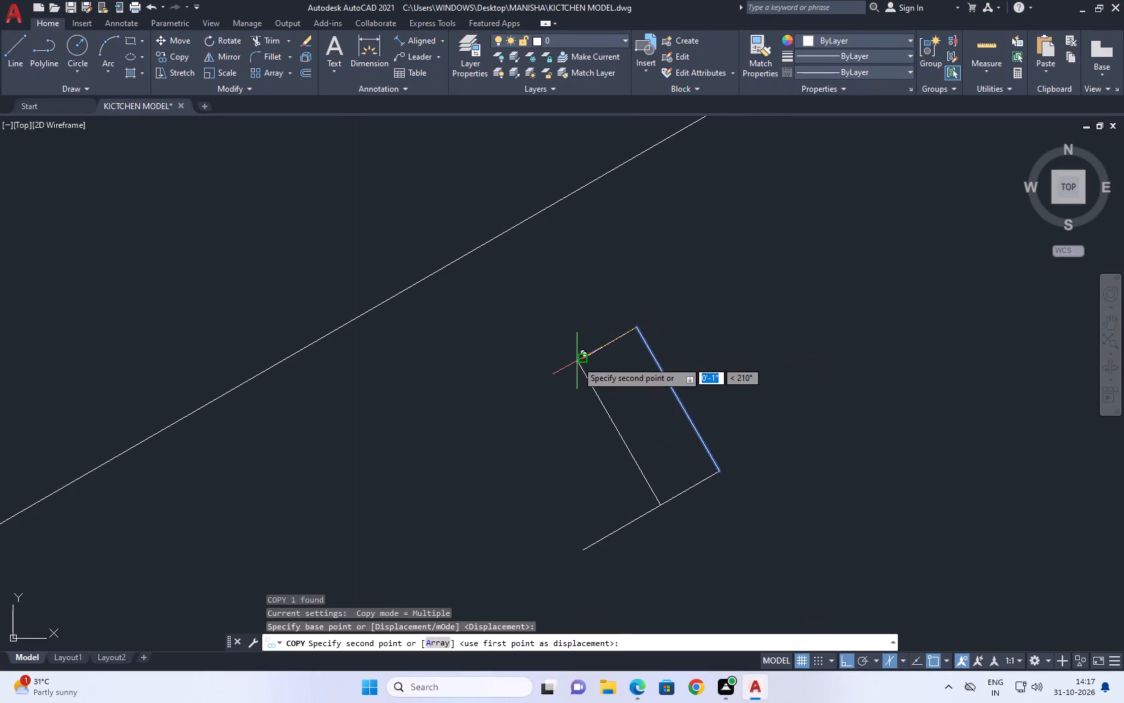
pyautogui.click(577, 361)
pyautogui.press('Escape')
# Stretch the lower ends of both slanted sides outward along the base so the outline flares toward the bottom.
pyautogui.click(640, 444)
pyautogui.click(620, 448)
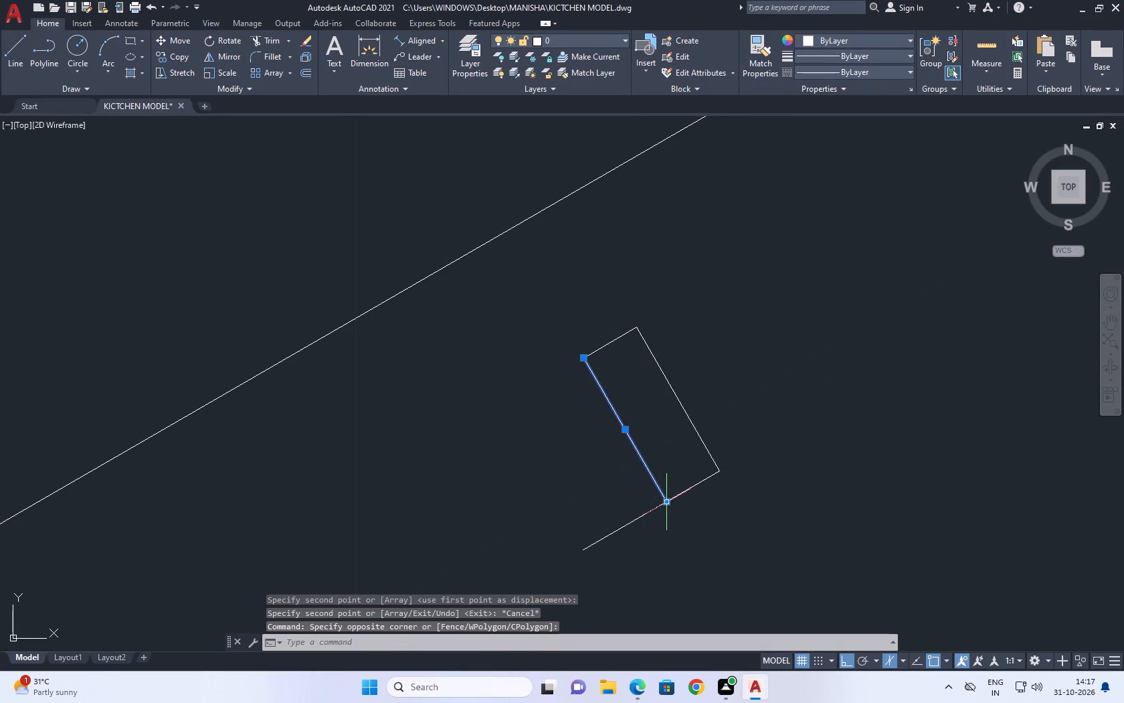
pyautogui.click(660, 503)
pyautogui.press('Escape')
pyautogui.click(650, 476)
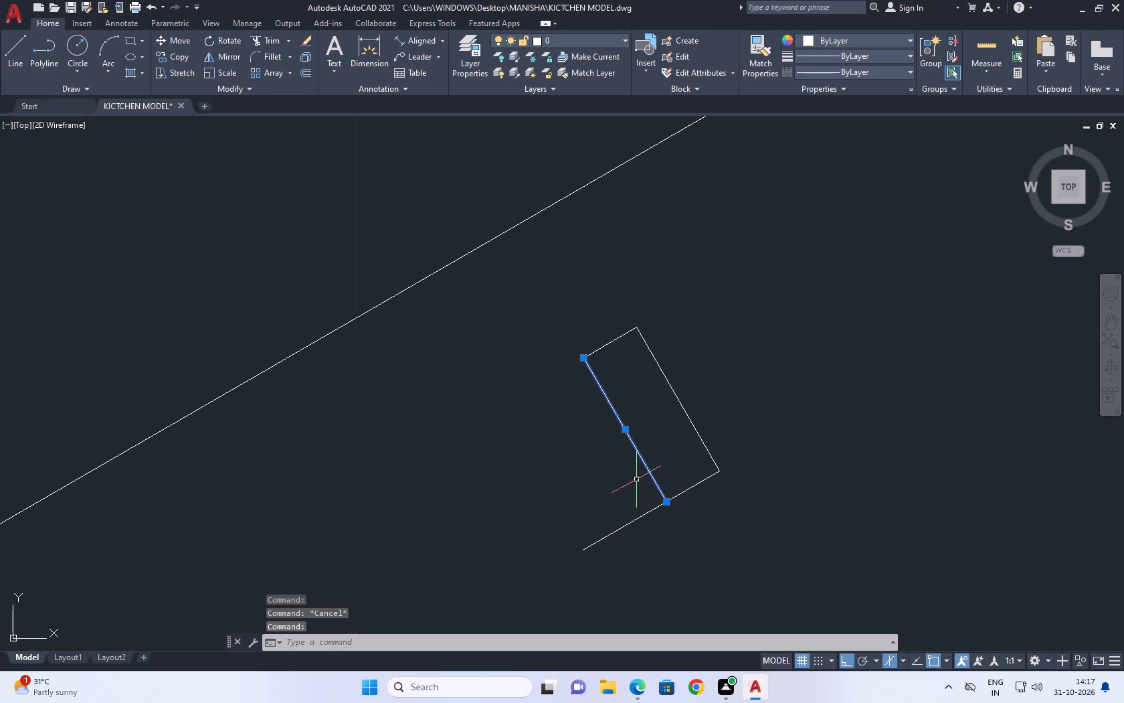
pyautogui.click(666, 500)
pyautogui.moveTo(615, 521); pyautogui.dragTo(628, 521)
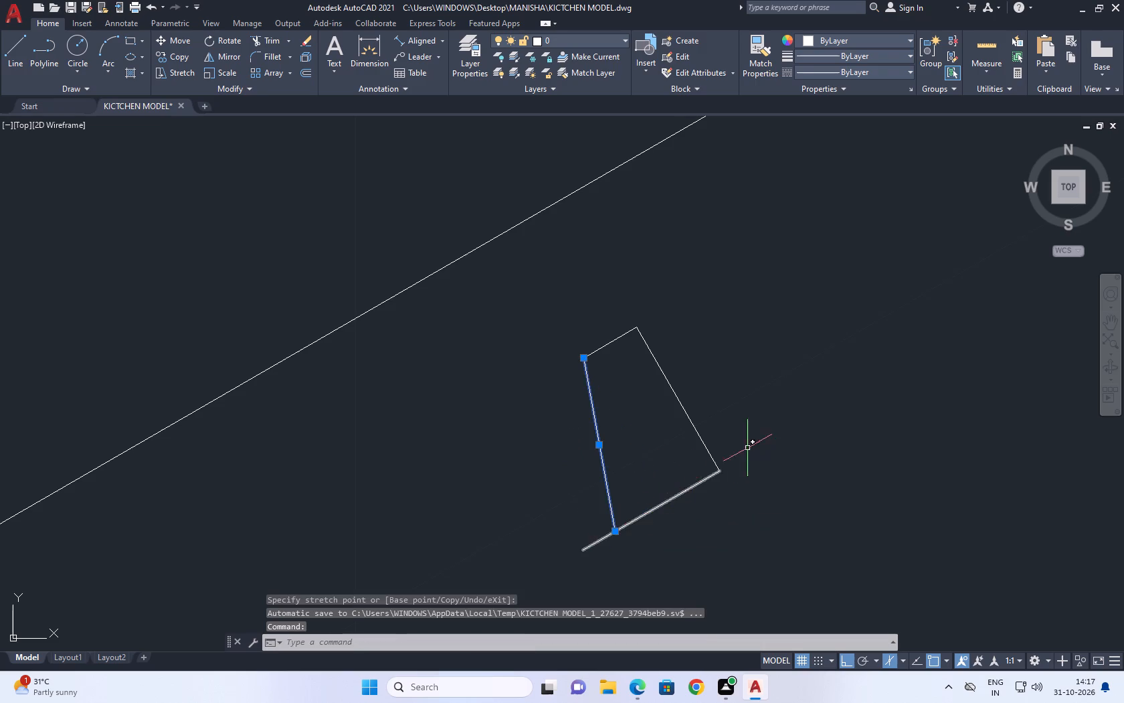
pyautogui.moveTo(781, 433); pyautogui.dragTo(731, 442, button='middle')
pyautogui.moveTo(707, 509); pyautogui.dragTo(692, 491)
pyautogui.moveTo(597, 411); pyautogui.dragTo(621, 418)
pyautogui.moveTo(671, 481); pyautogui.dragTo(698, 478)
pyautogui.click(700, 462)
pyautogui.press('Escape')
# Trim the stub of the base line that projects beyond the flared outline's left side.
pyautogui.moveTo(610, 447); pyautogui.dragTo(709, 306, button='middle')
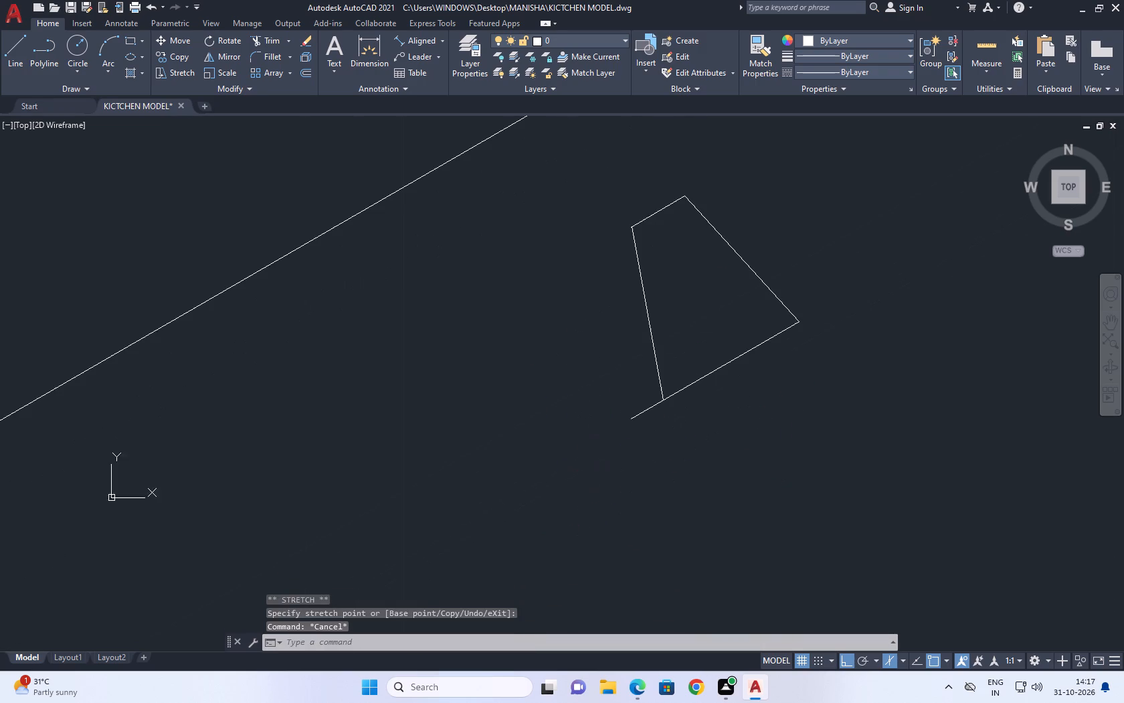
pyautogui.write('TR')
pyautogui.press('space')
pyautogui.moveTo(639, 398); pyautogui.dragTo(636, 422)
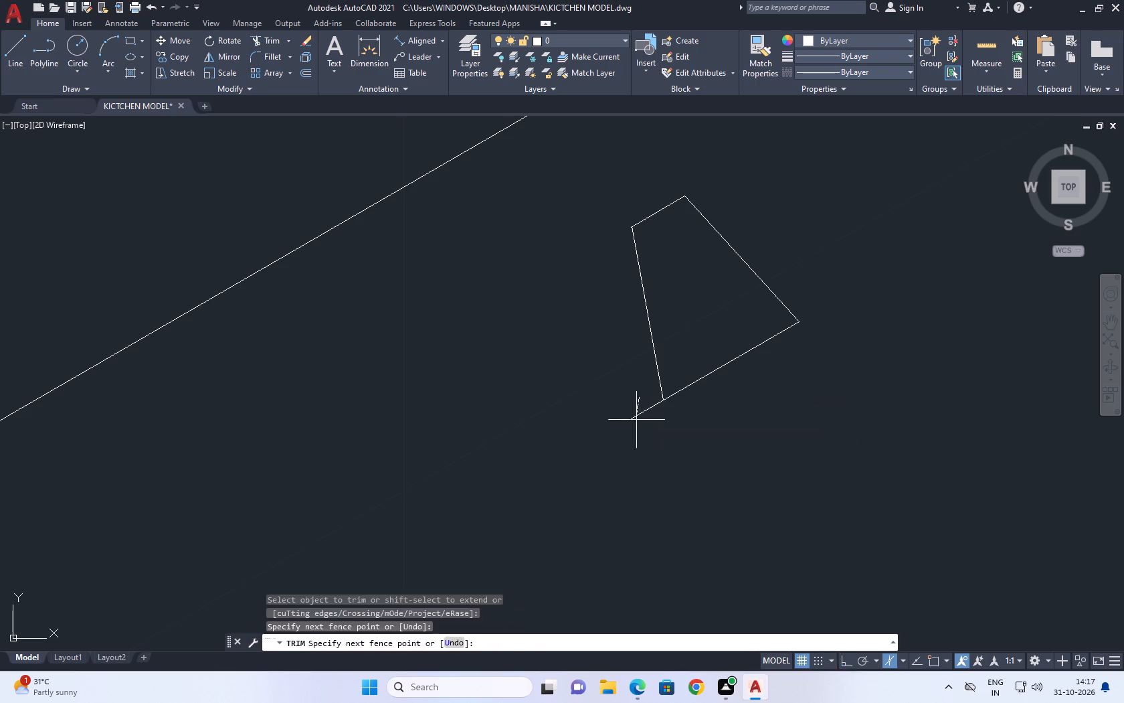
pyautogui.moveTo(636, 422); pyautogui.dragTo(636, 423)
pyautogui.click(642, 439)
pyautogui.press('Escape')
# Erase the four lines of the flared outline beside the sink basin.
pyautogui.scroll(-2, 638, 400)
pyautogui.moveTo(799, 331); pyautogui.dragTo(777, 336, button='middle')
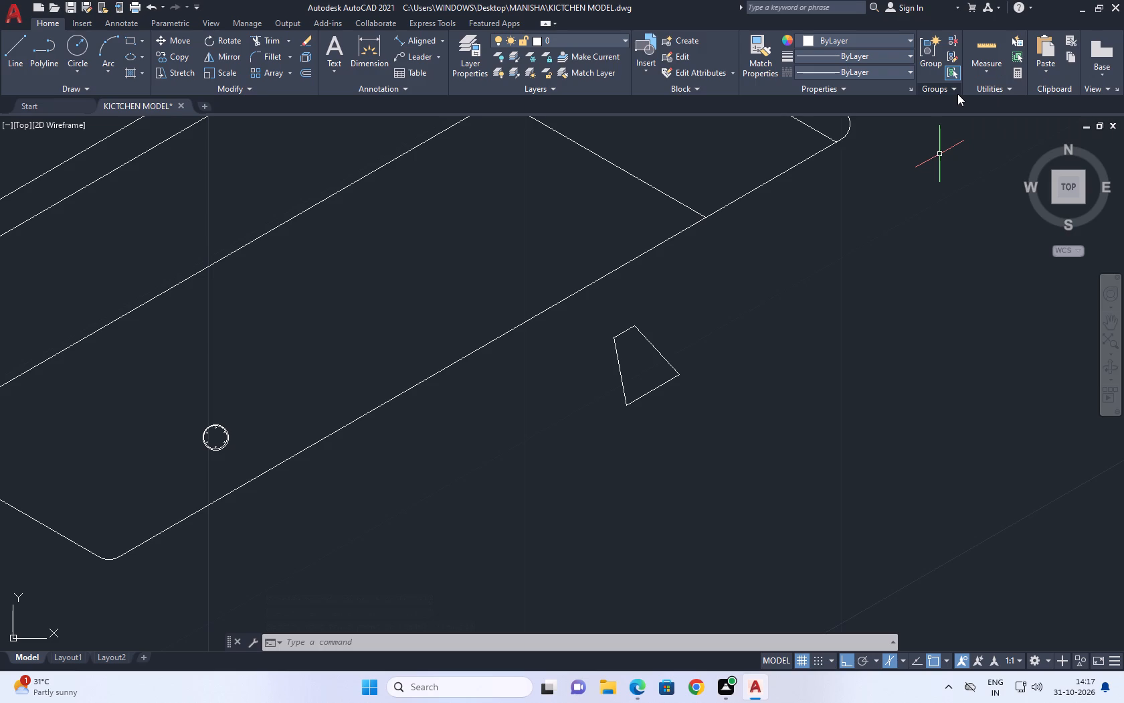
pyautogui.moveTo(589, 302); pyautogui.dragTo(593, 250, button='middle')
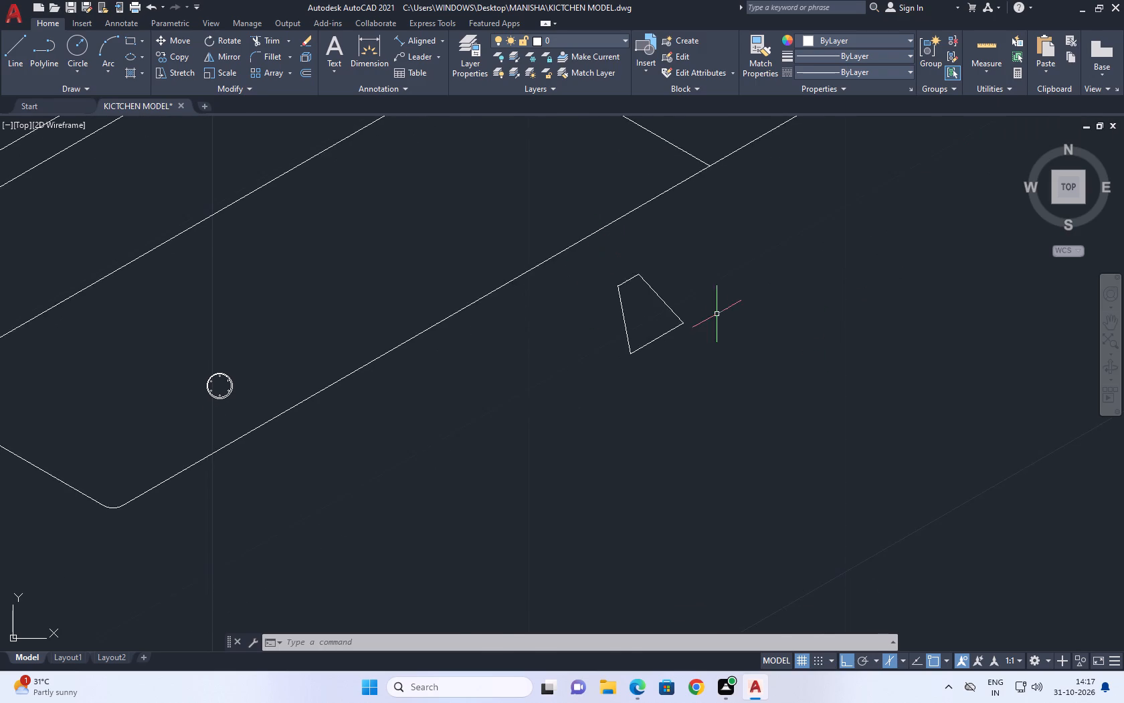
pyautogui.scroll(-3, 711, 312)
pyautogui.moveTo(743, 340); pyautogui.dragTo(721, 340, button='middle')
pyautogui.scroll(3, 619, 292)
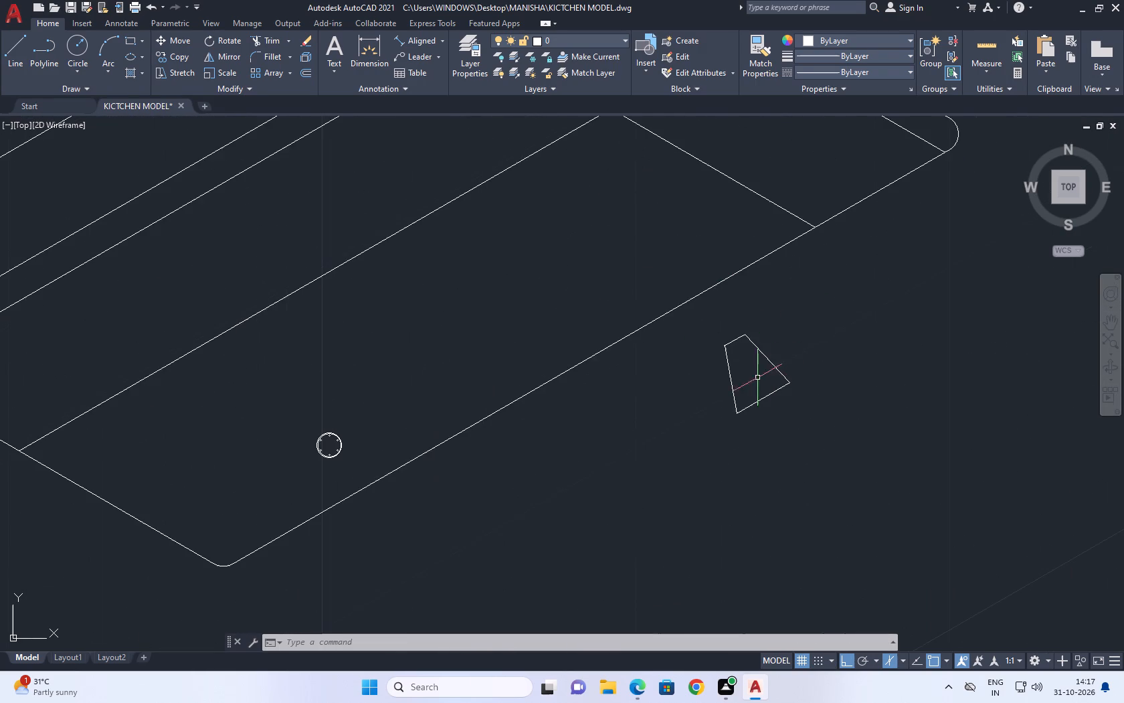
pyautogui.moveTo(741, 369); pyautogui.dragTo(703, 349, button='middle')
pyautogui.scroll(1, 700, 330)
pyautogui.moveTo(713, 339); pyautogui.dragTo(703, 325)
pyautogui.click(685, 284)
pyautogui.moveTo(779, 339); pyautogui.dragTo(705, 323, button='middle')
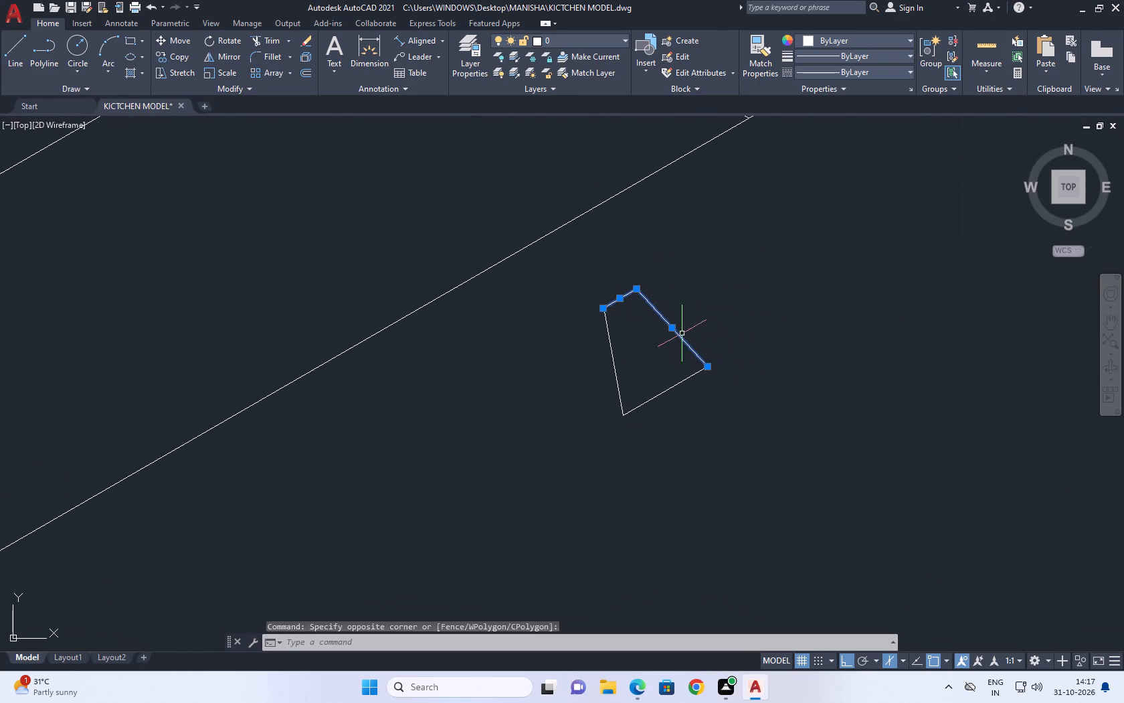
pyautogui.rightClick(772, 321)
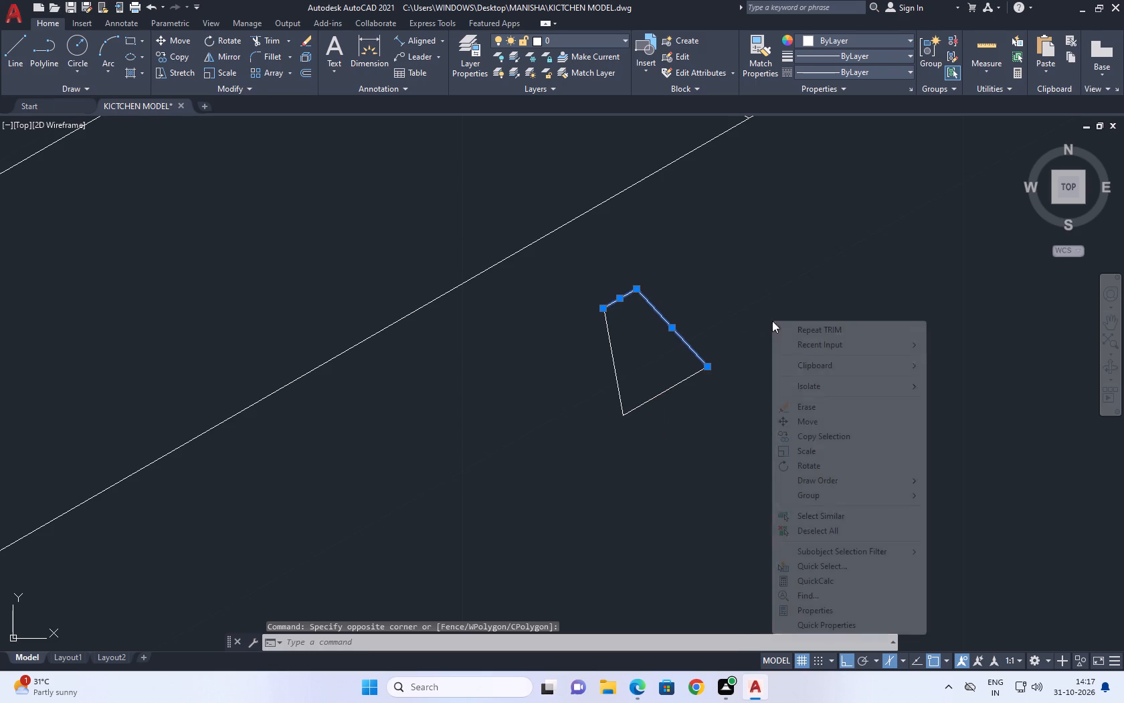
pyautogui.click(822, 411)
pyautogui.moveTo(789, 410); pyautogui.dragTo(731, 388)
pyautogui.click(599, 326)
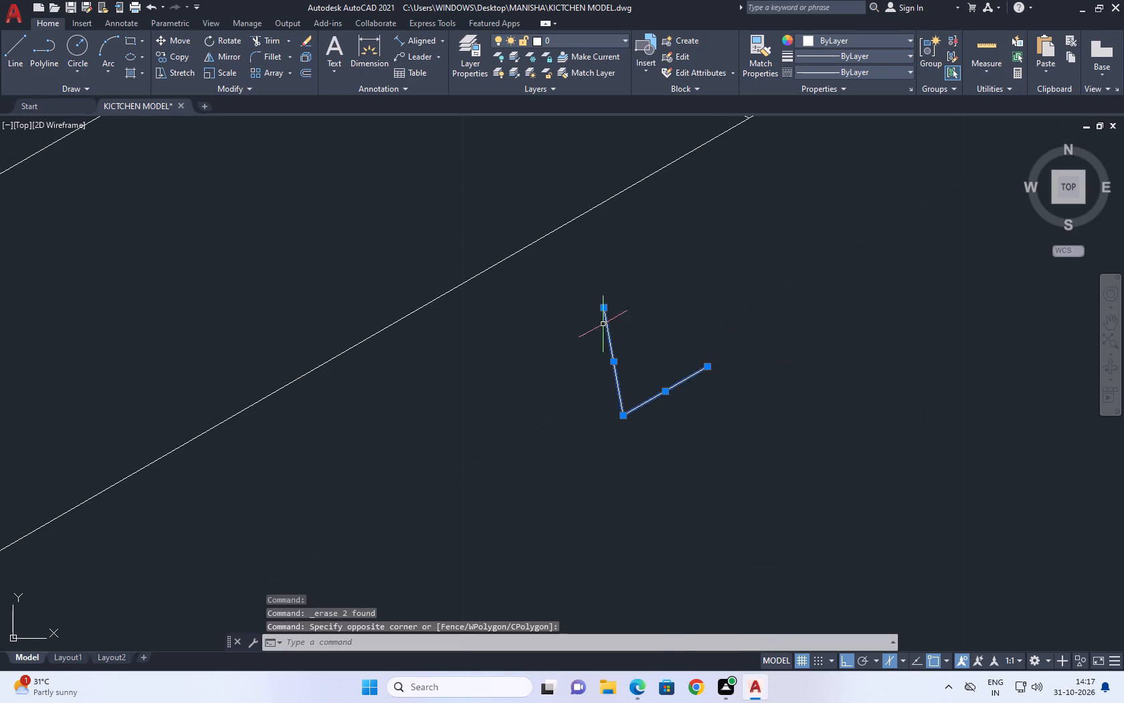
pyautogui.rightClick(639, 318)
pyautogui.click(683, 401)
pyautogui.scroll(-3, 637, 390)
pyautogui.moveTo(626, 366); pyautogui.dragTo(632, 379, button='middle')
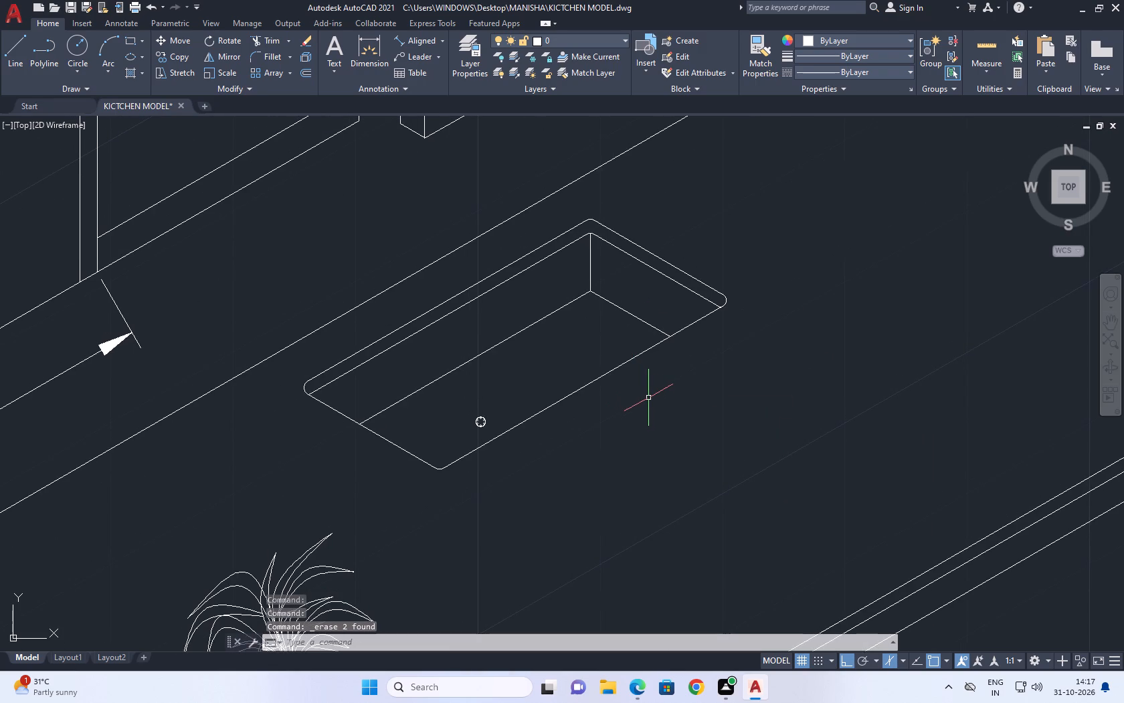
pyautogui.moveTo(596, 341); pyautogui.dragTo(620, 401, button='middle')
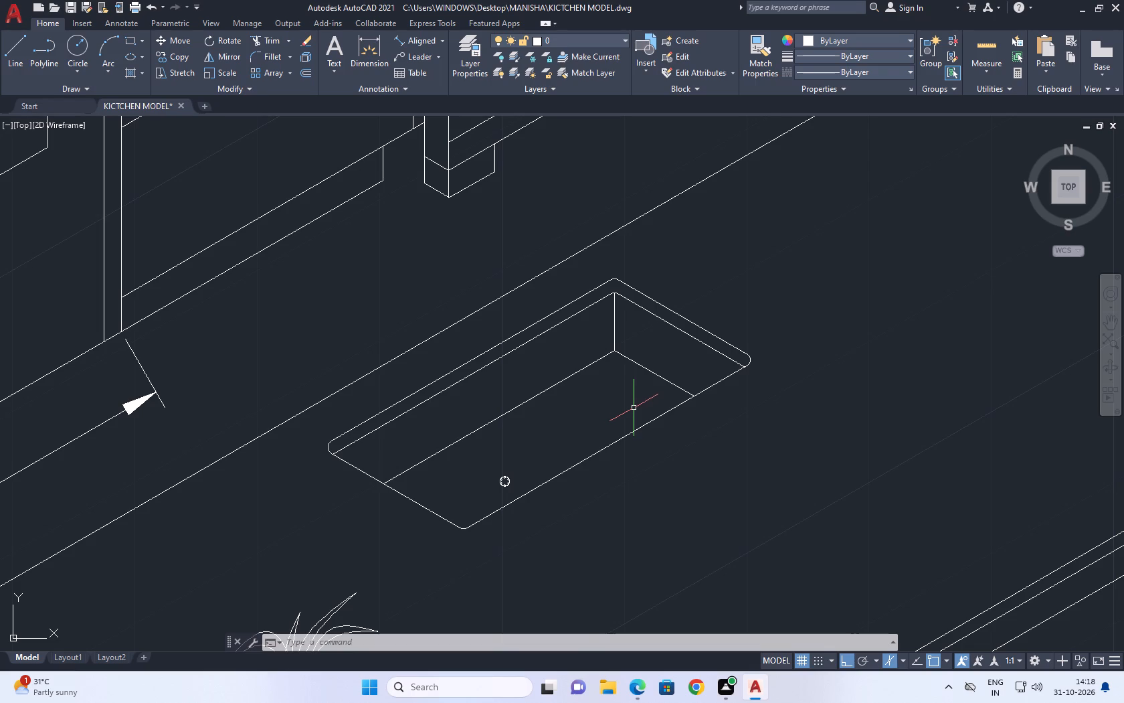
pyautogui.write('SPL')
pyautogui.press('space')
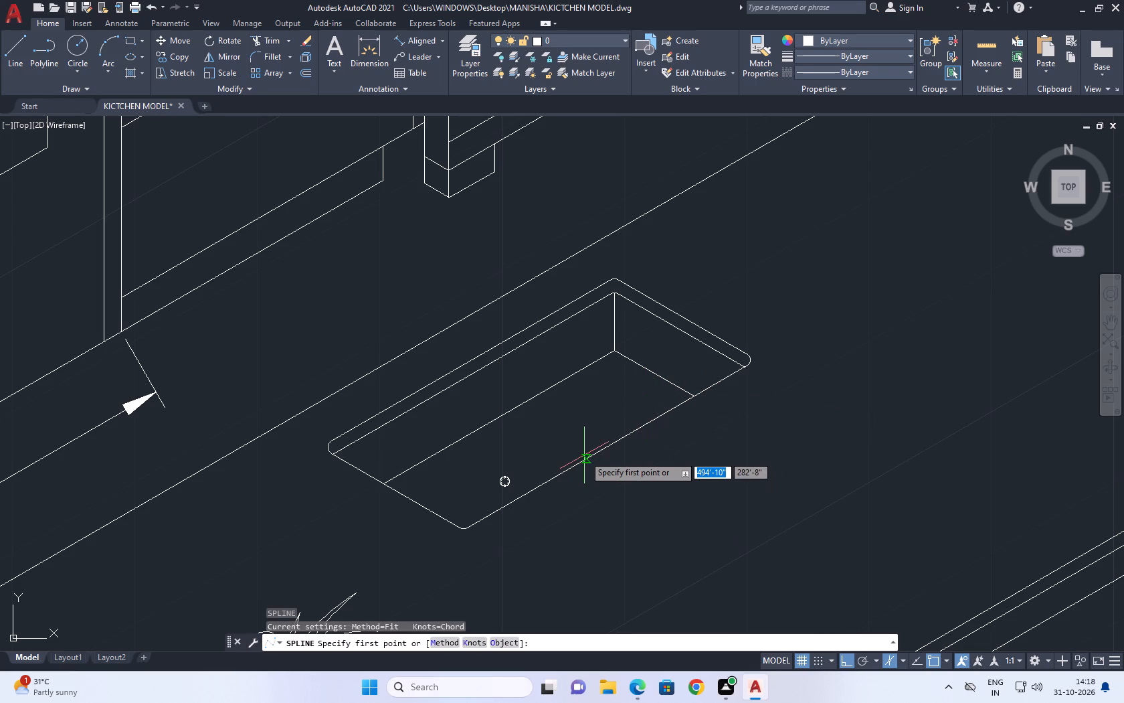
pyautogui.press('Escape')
# Draw connected lines across the basin's front edge: about 3" straight down, a short edge at 330°, and a slanted side back up.
pyautogui.write('L')
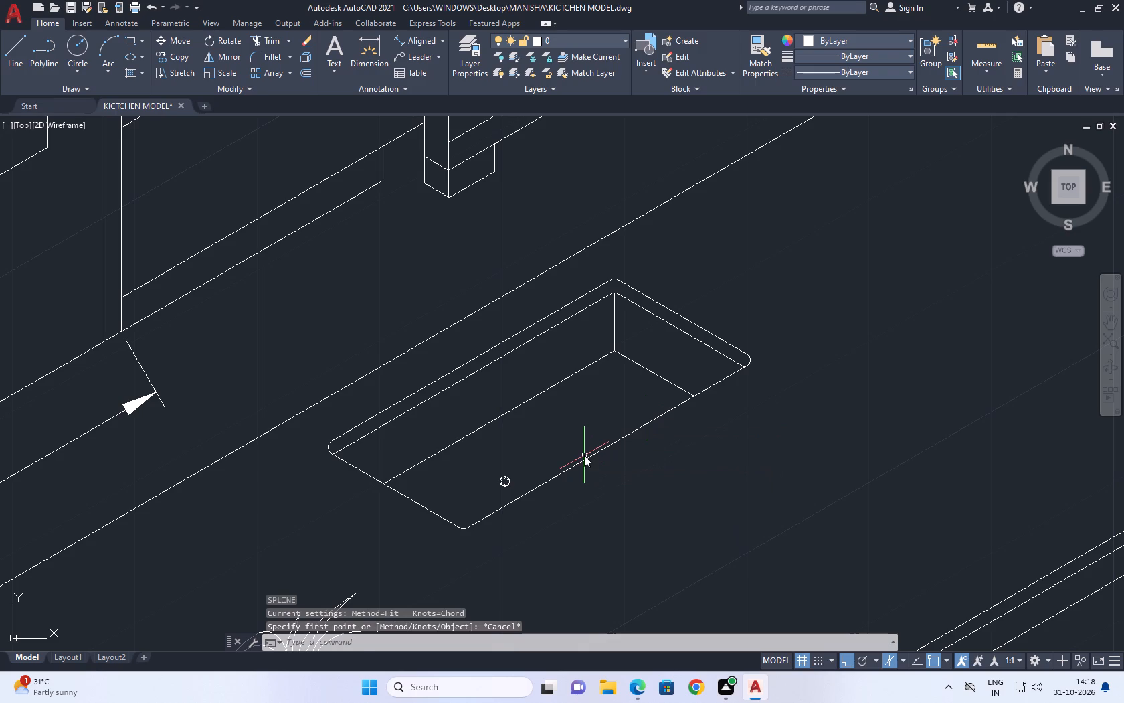
pyautogui.press('space')
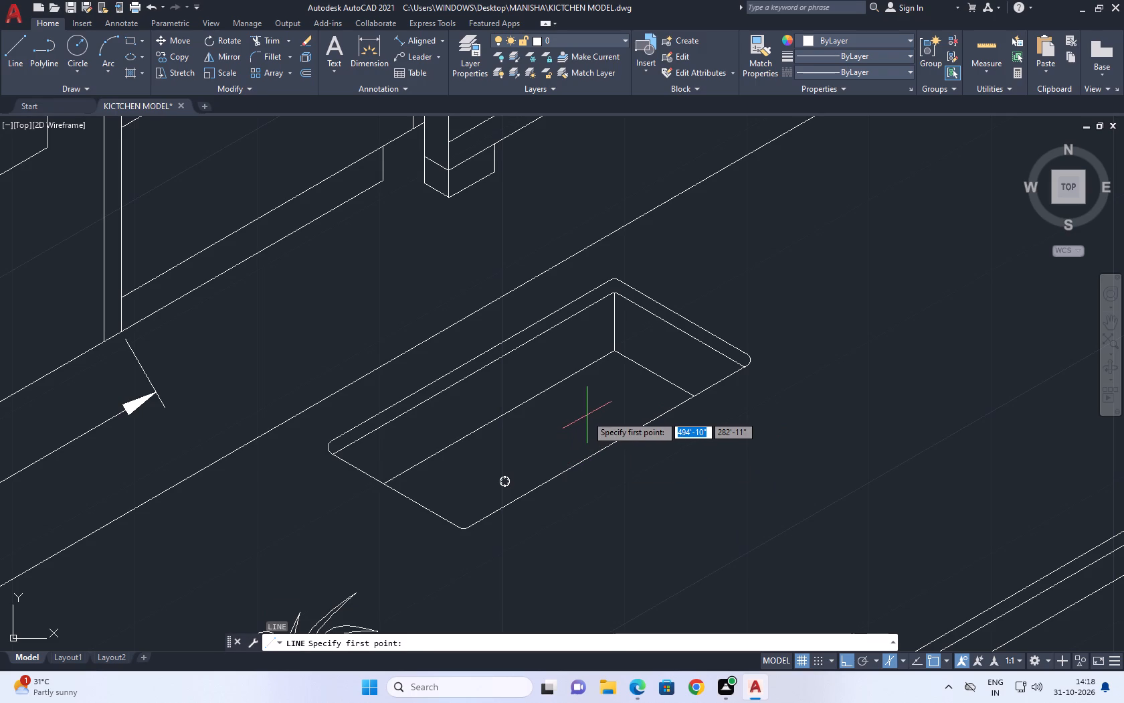
pyautogui.scroll(-1, 587, 415)
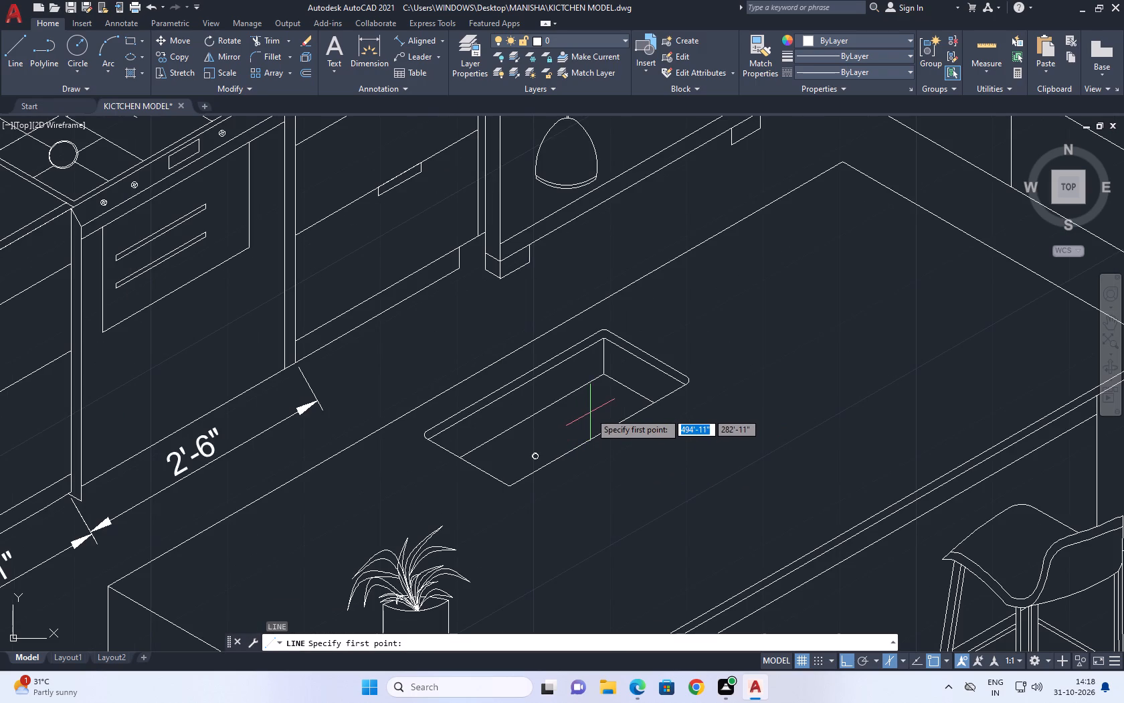
pyautogui.click(591, 420)
pyautogui.scroll(4, 589, 443)
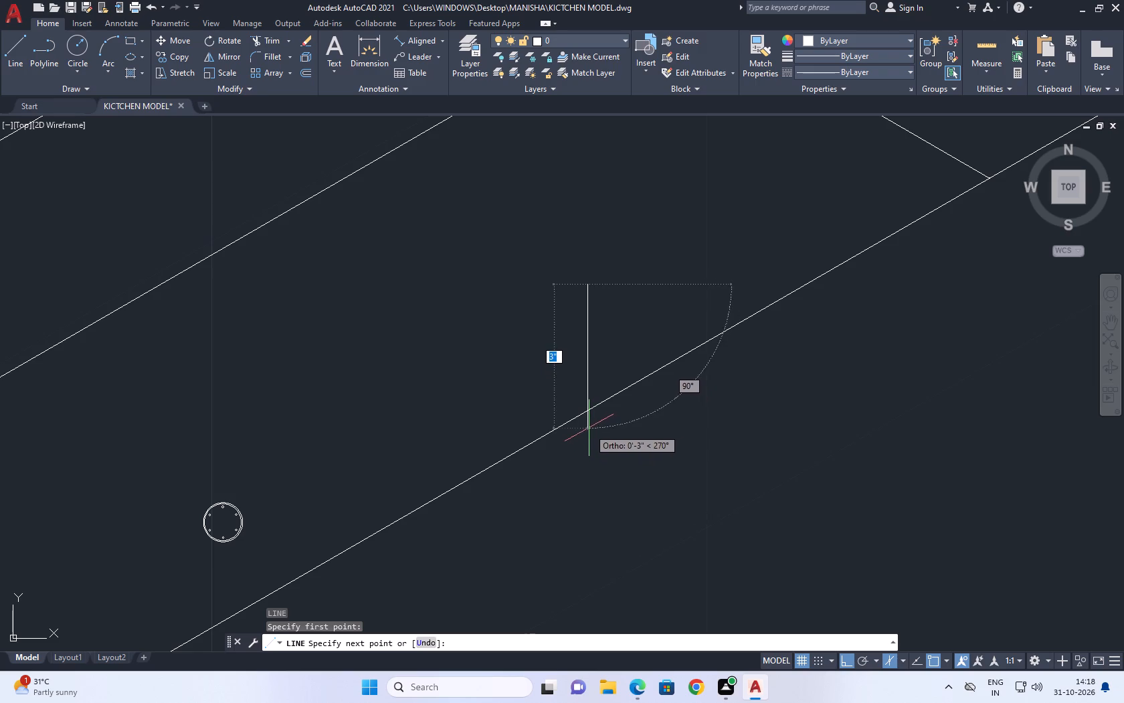
pyautogui.click(588, 428)
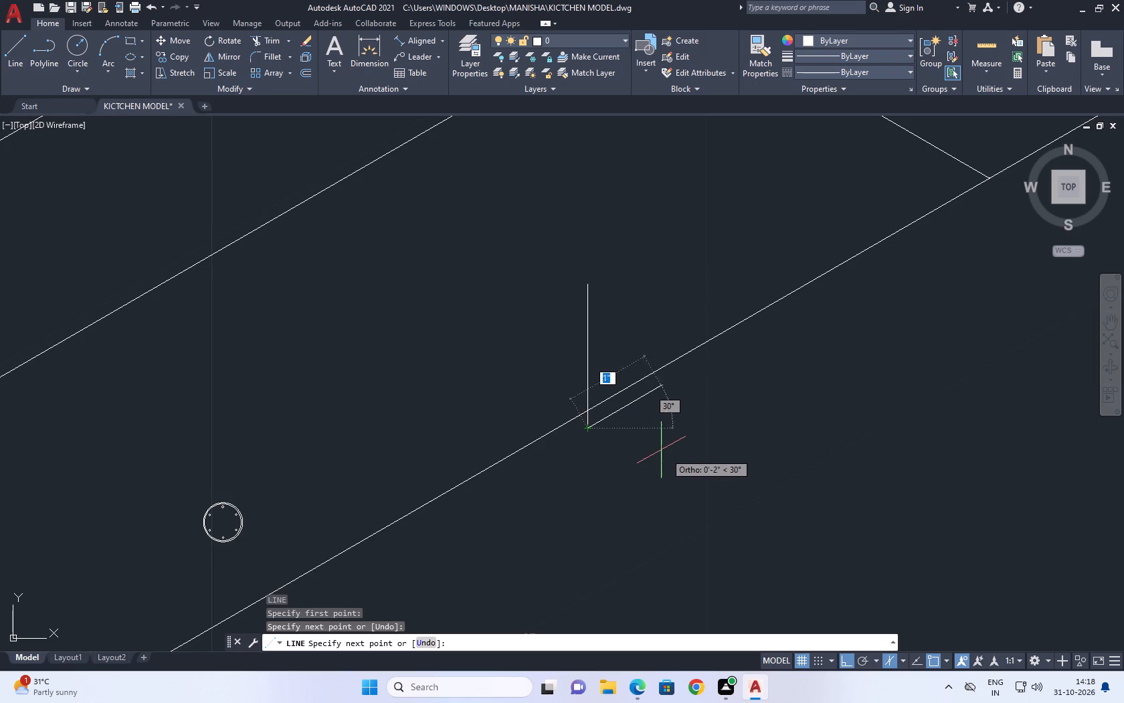
pyautogui.press('F5')
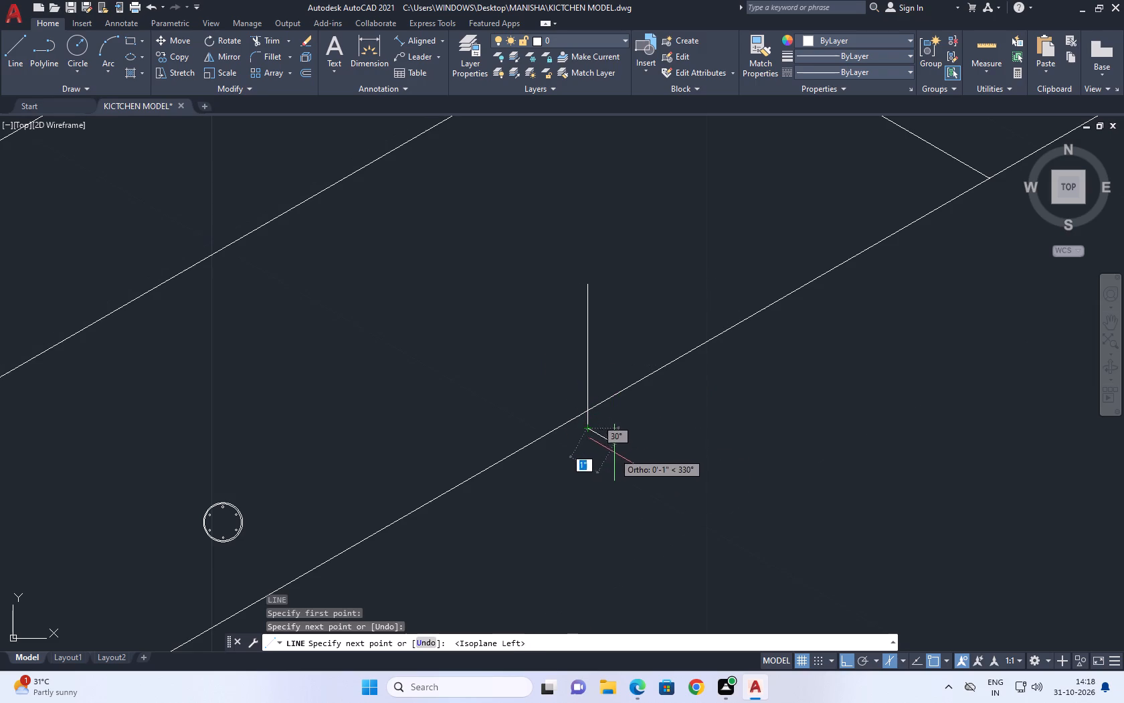
pyautogui.click(657, 467)
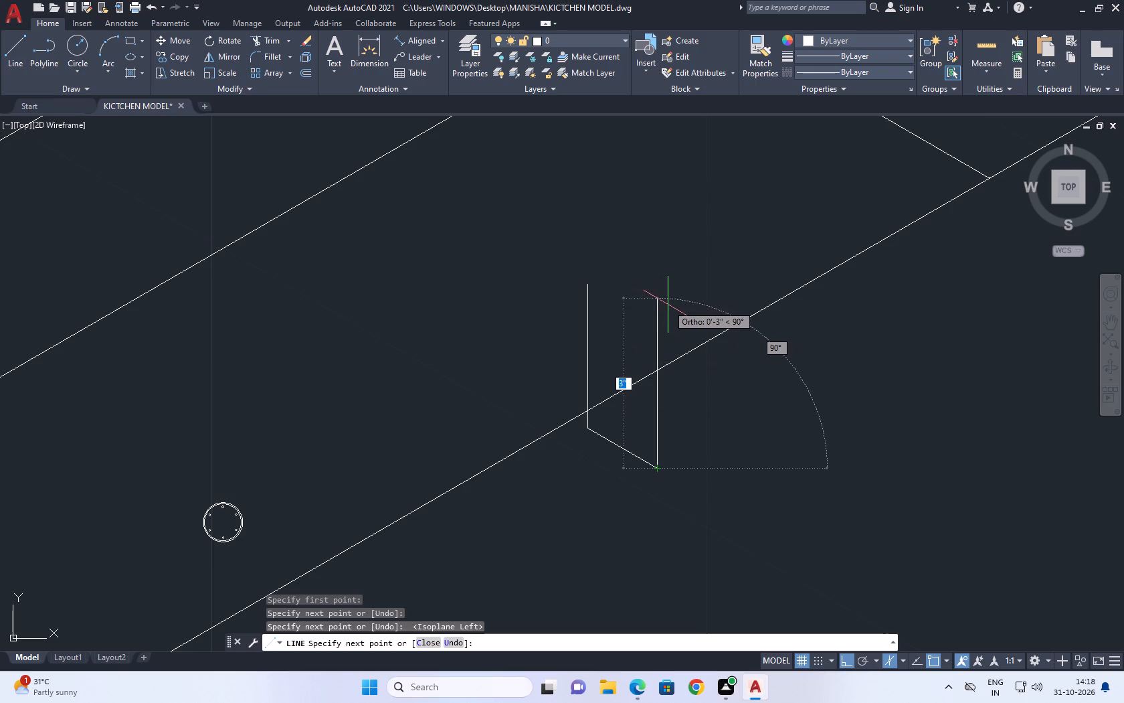
pyautogui.press('F8')
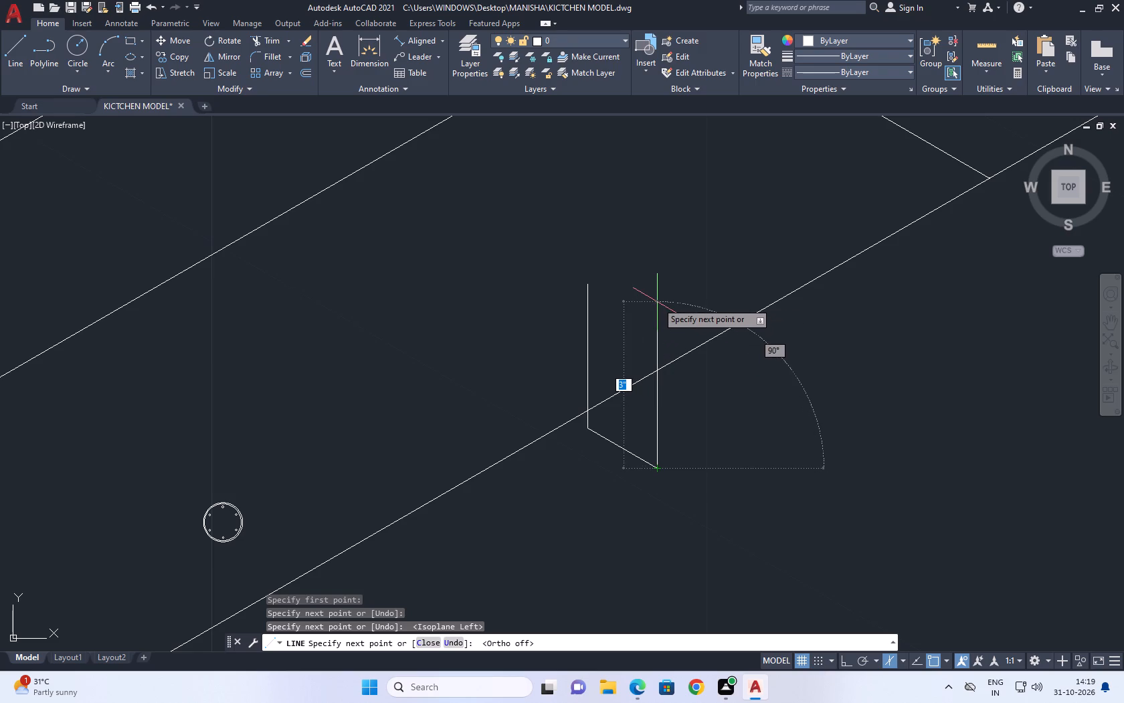
pyautogui.click(676, 297)
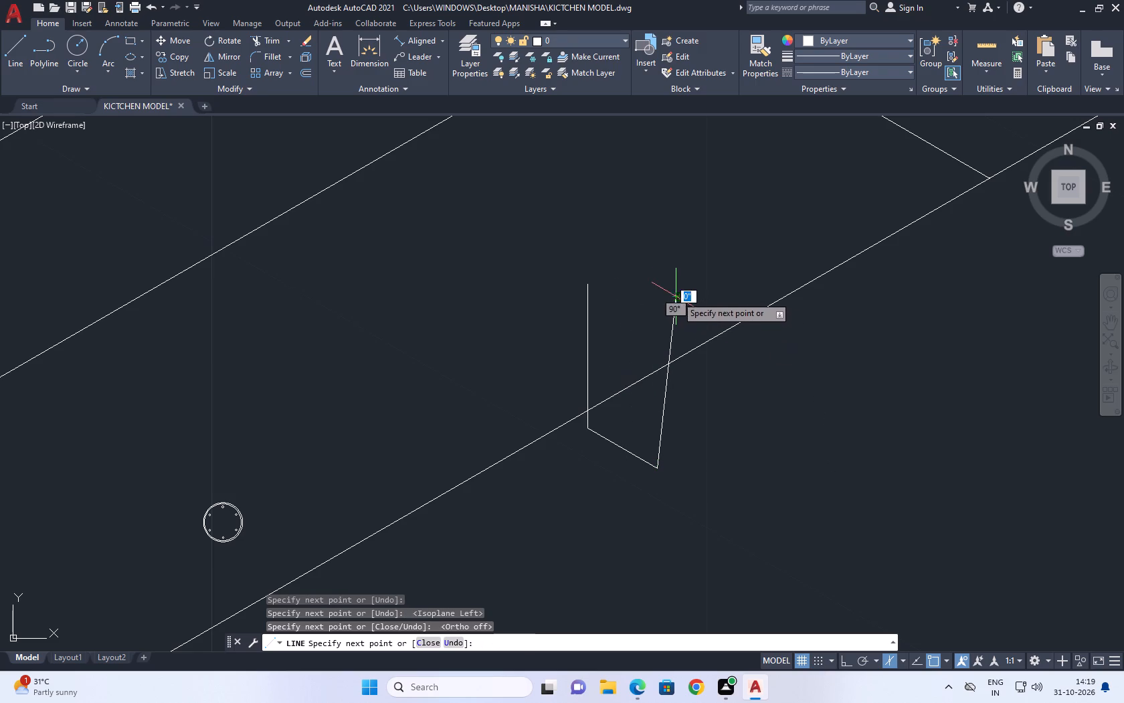
pyautogui.rightClick(700, 266)
pyautogui.click(724, 291)
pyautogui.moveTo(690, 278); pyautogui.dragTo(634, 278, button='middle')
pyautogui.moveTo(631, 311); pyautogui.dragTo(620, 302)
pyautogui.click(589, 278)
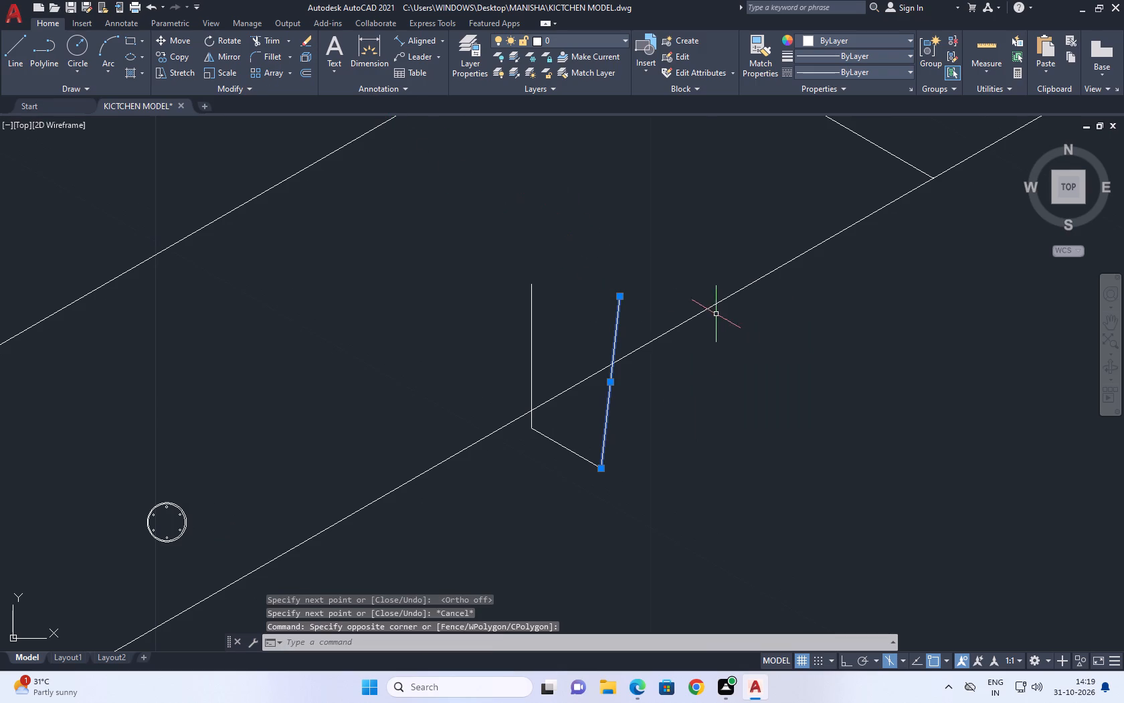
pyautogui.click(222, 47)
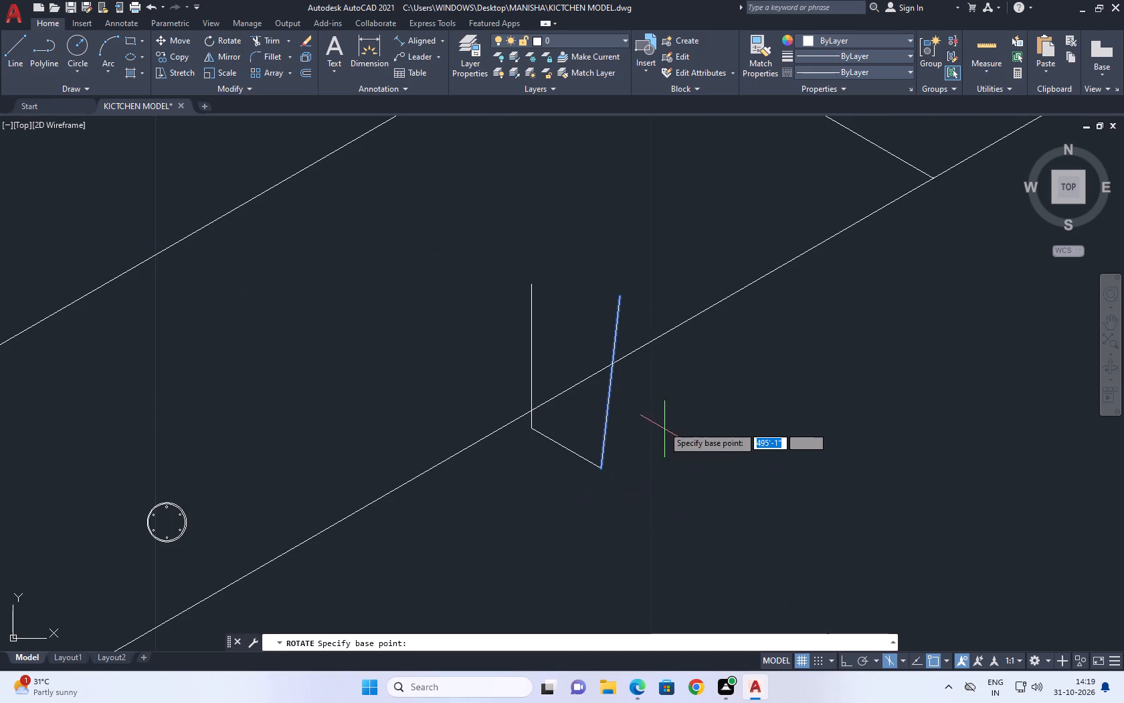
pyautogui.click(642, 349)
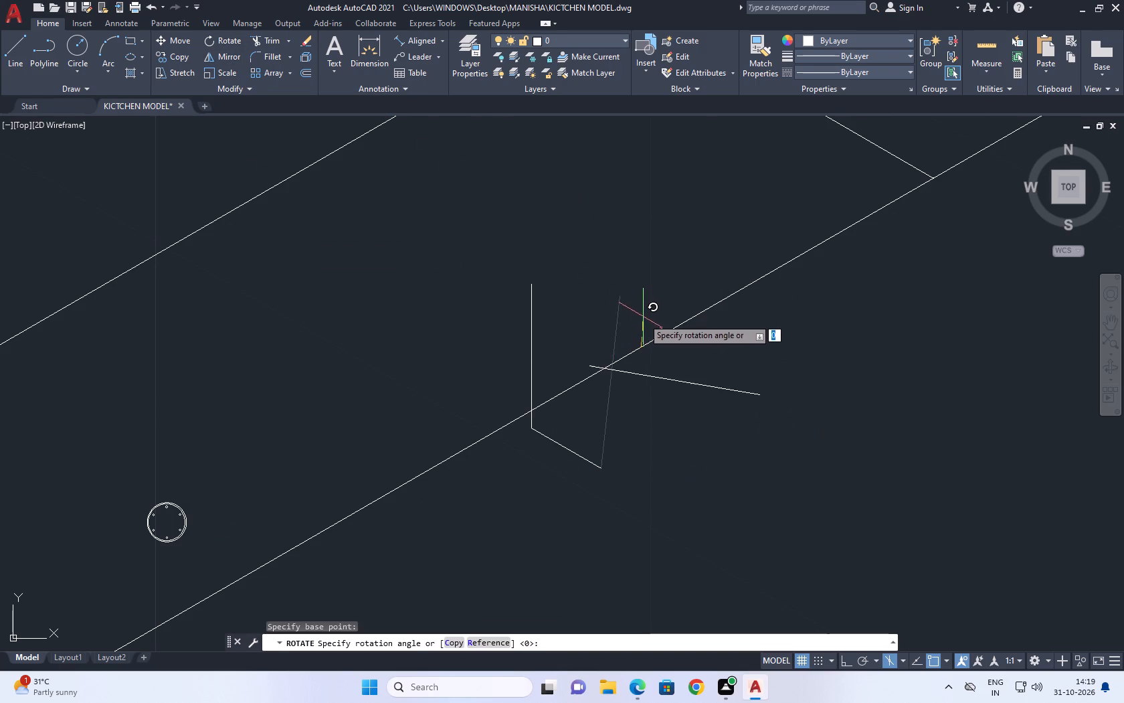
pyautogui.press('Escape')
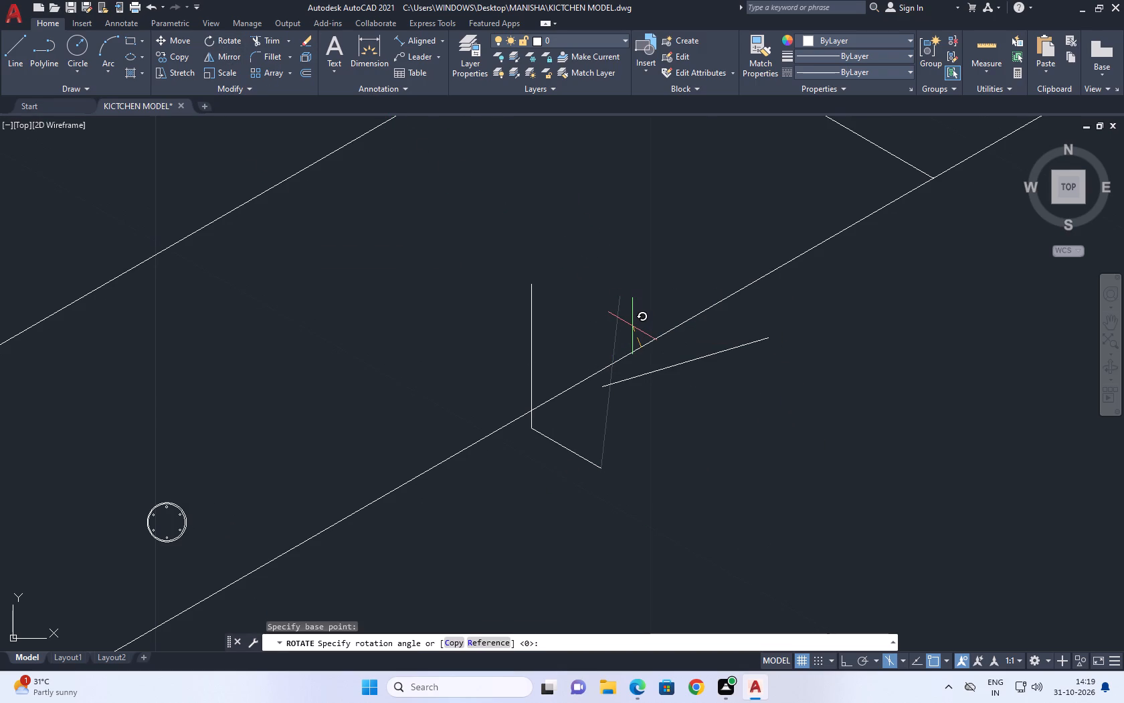
# Copy the slanted side from its bottom end to a point farther along the basin's front edge.
pyautogui.click(628, 408)
pyautogui.click(585, 421)
pyautogui.click(183, 58)
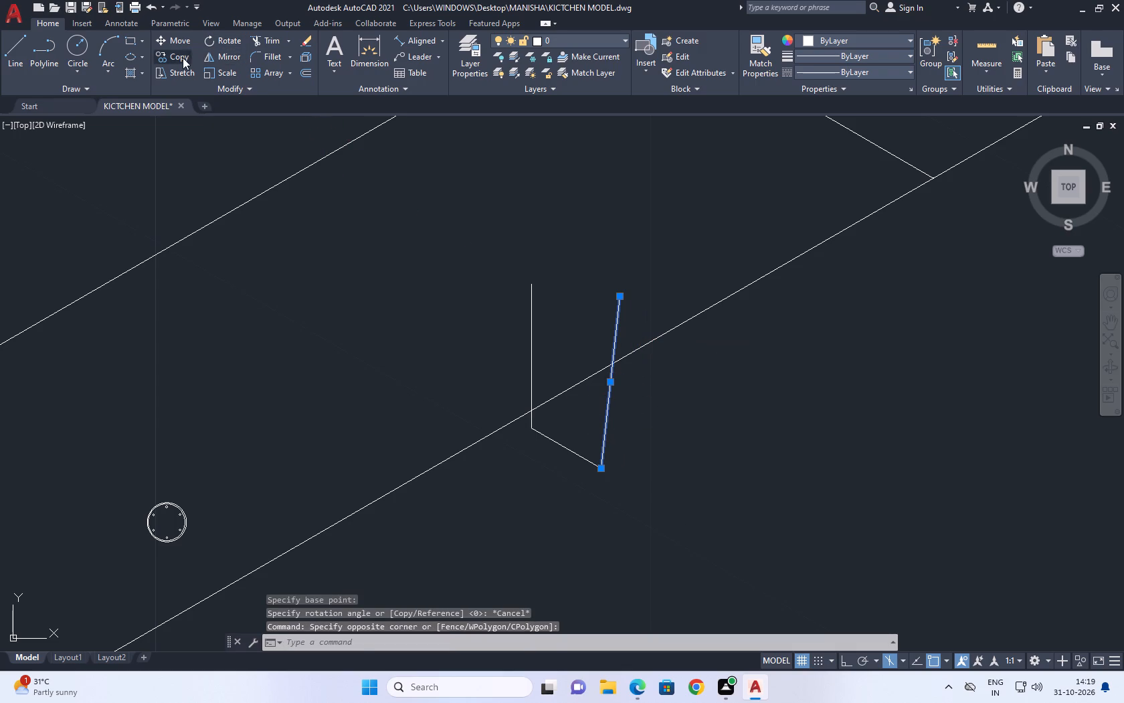
pyautogui.click(600, 472)
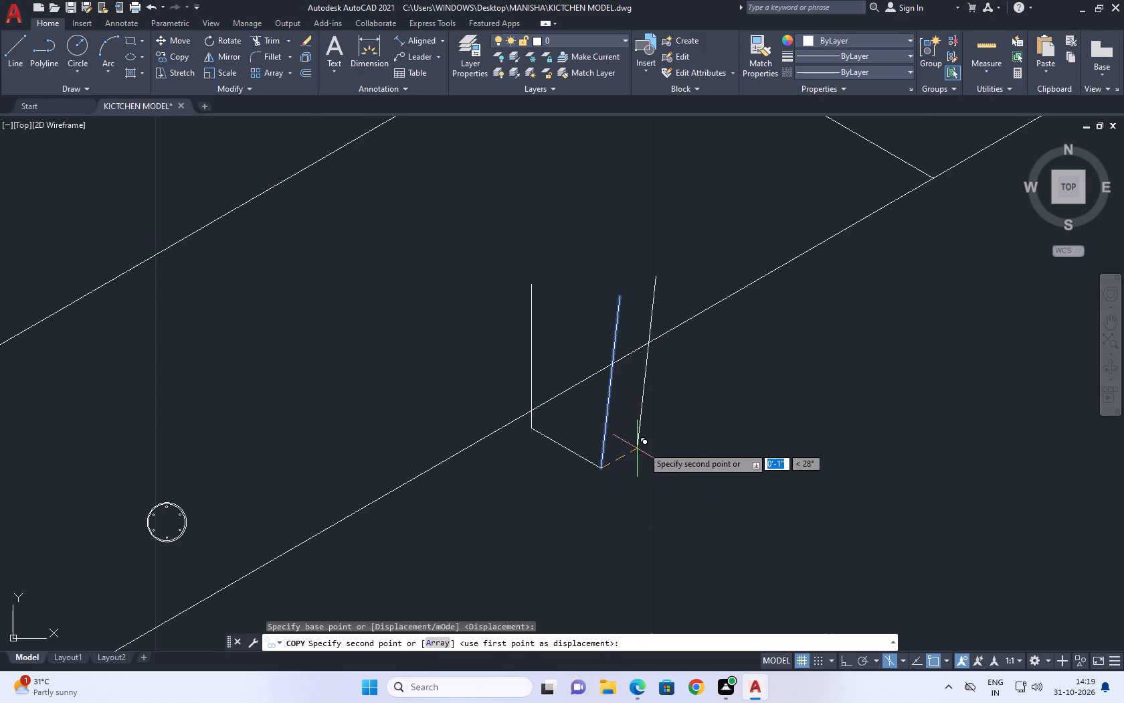
pyautogui.click(680, 437)
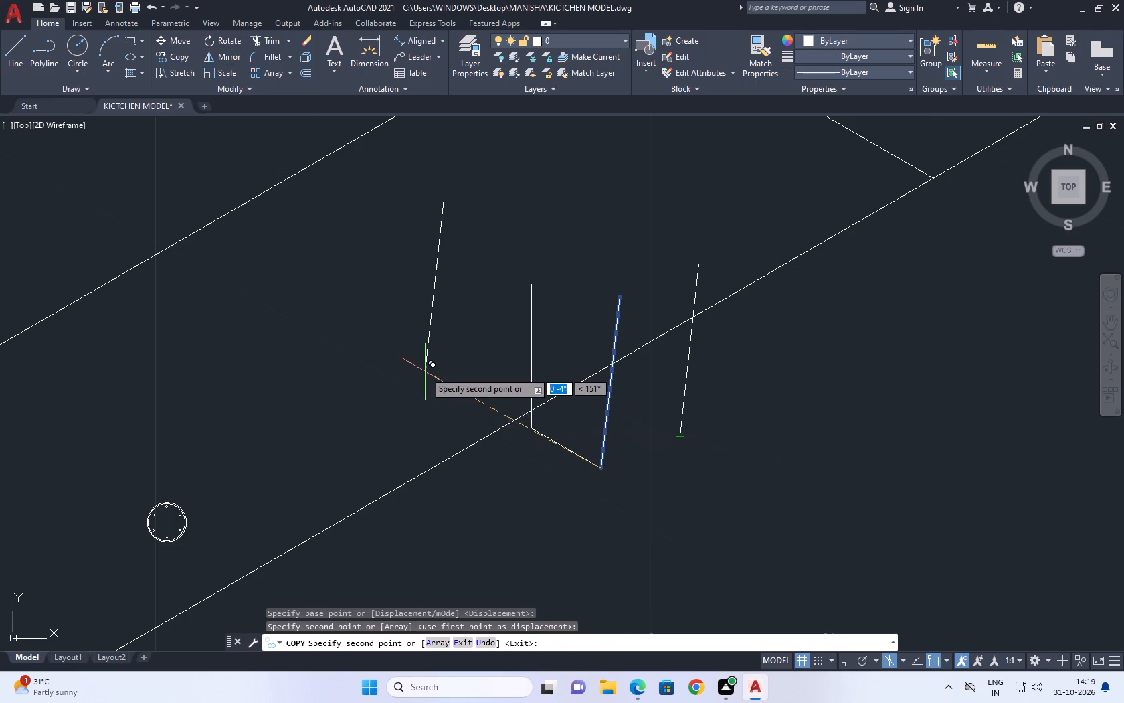
pyautogui.rightClick(425, 372)
pyautogui.click(492, 396)
# Stretch the copied side's lower end outward and up so it slants away from the original side.
pyautogui.moveTo(726, 377); pyautogui.dragTo(718, 378)
pyautogui.click(654, 393)
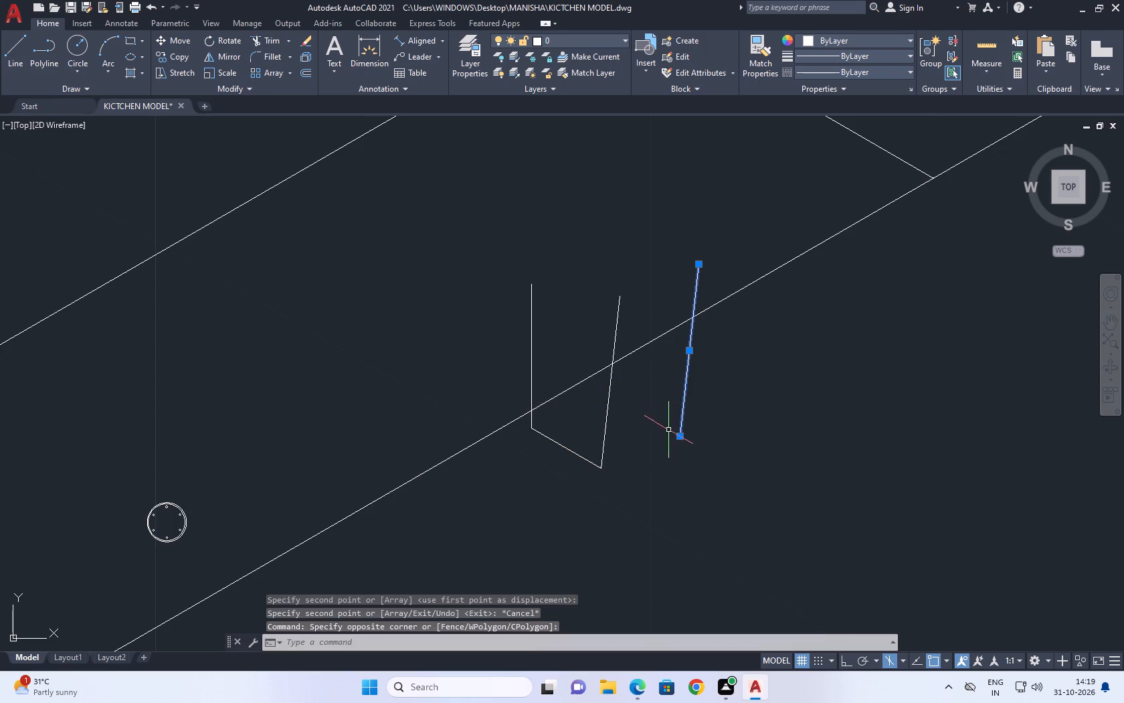
pyautogui.click(680, 435)
pyautogui.click(737, 392)
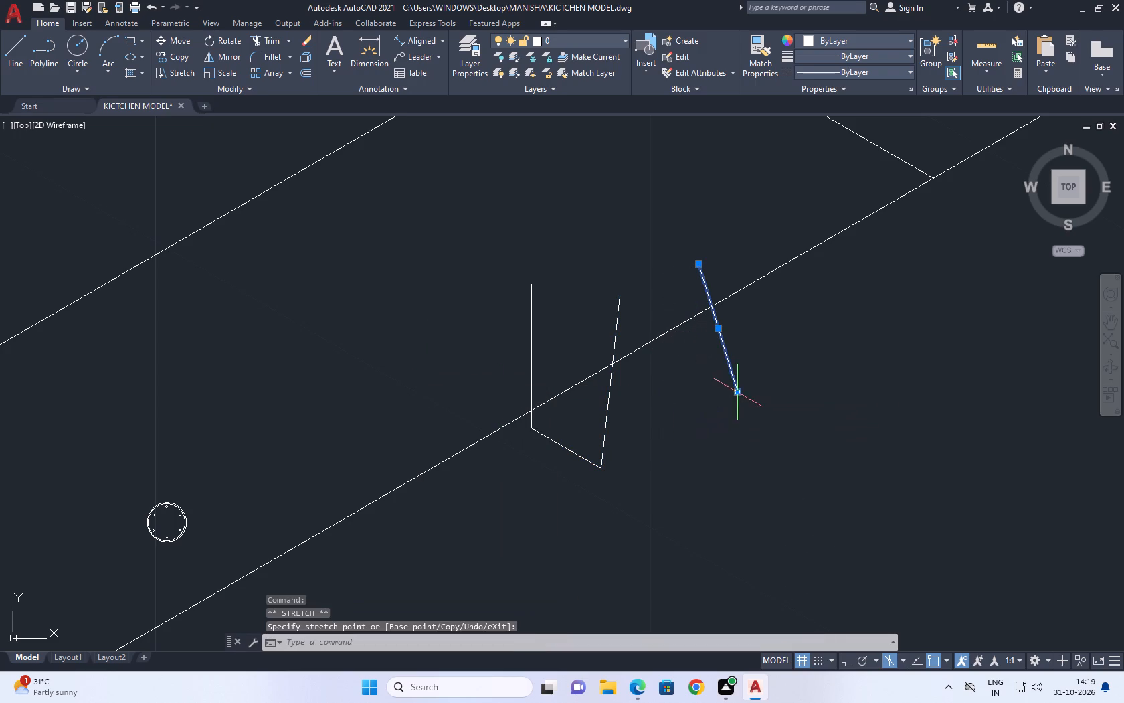
pyautogui.moveTo(686, 344); pyautogui.dragTo(682, 368, button='middle')
pyautogui.moveTo(666, 351); pyautogui.dragTo(660, 357, button='middle')
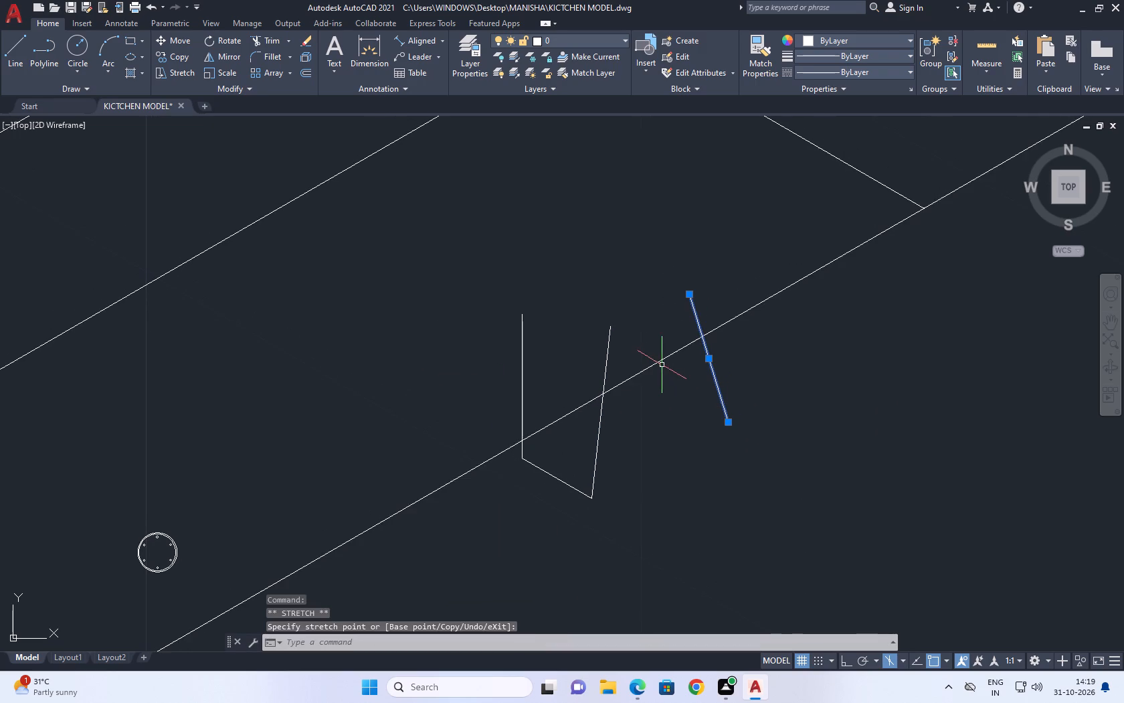
pyautogui.moveTo(662, 365); pyautogui.dragTo(646, 377, button='middle')
pyautogui.click(716, 388)
pyautogui.click(699, 402)
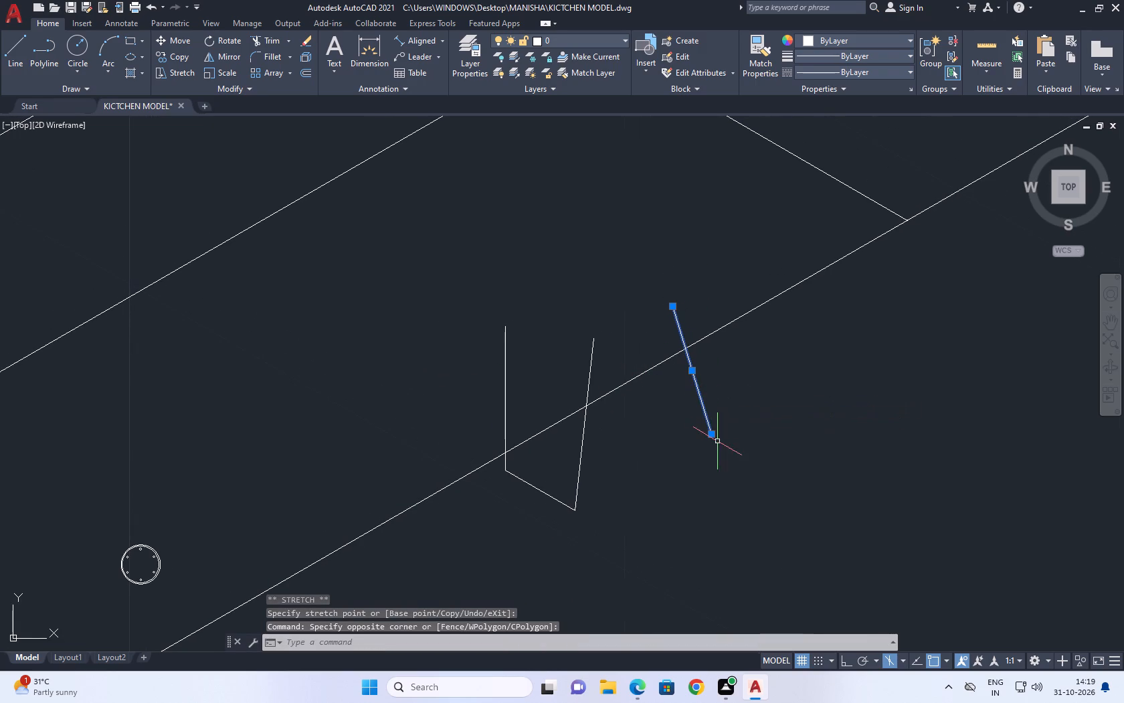
pyautogui.click(712, 435)
pyautogui.click(717, 411)
pyautogui.moveTo(656, 414); pyautogui.dragTo(646, 418, button='middle')
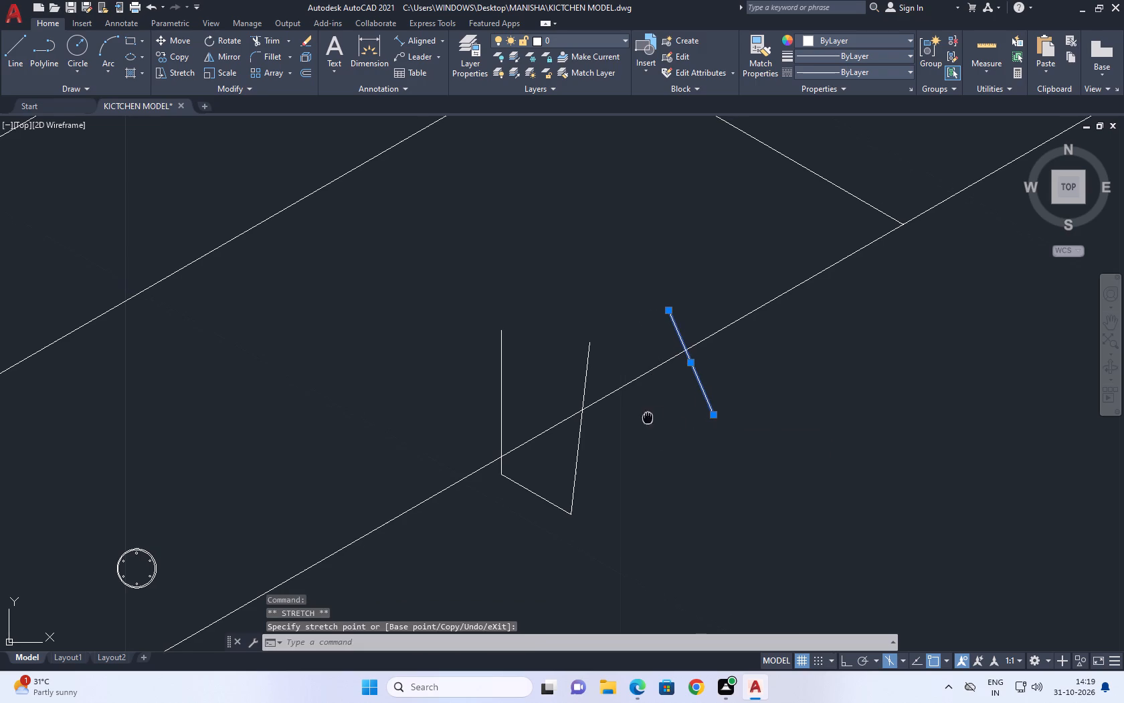
# Draw a line at 30° in the top isoplane from the outline's lowest corner toward the detached slanted side.
pyautogui.click(9, 42)
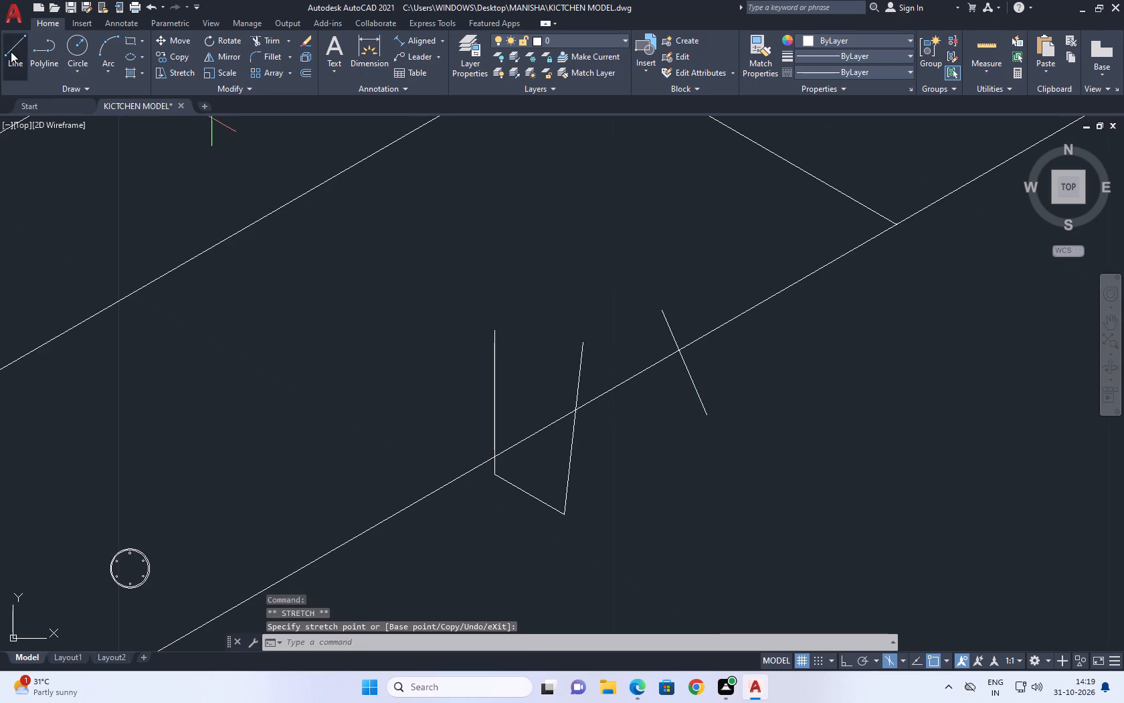
pyautogui.moveTo(414, 378); pyautogui.dragTo(353, 366, button='middle')
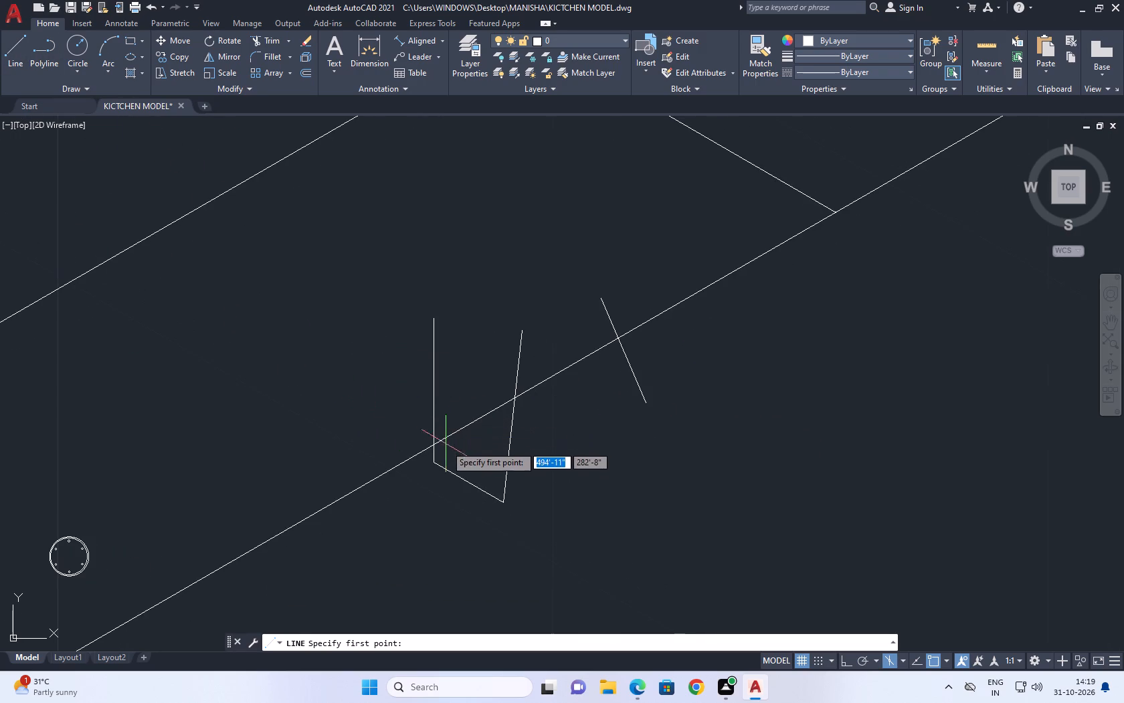
pyautogui.click(502, 500)
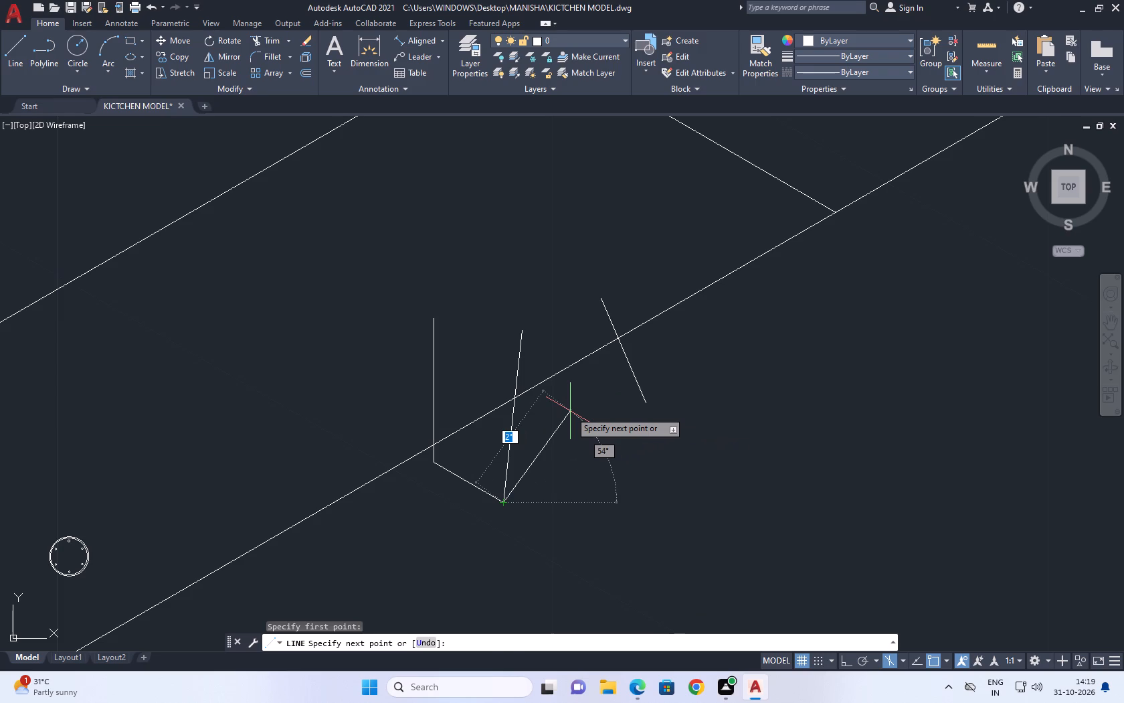
pyautogui.press('F5')
pyautogui.press('F8')
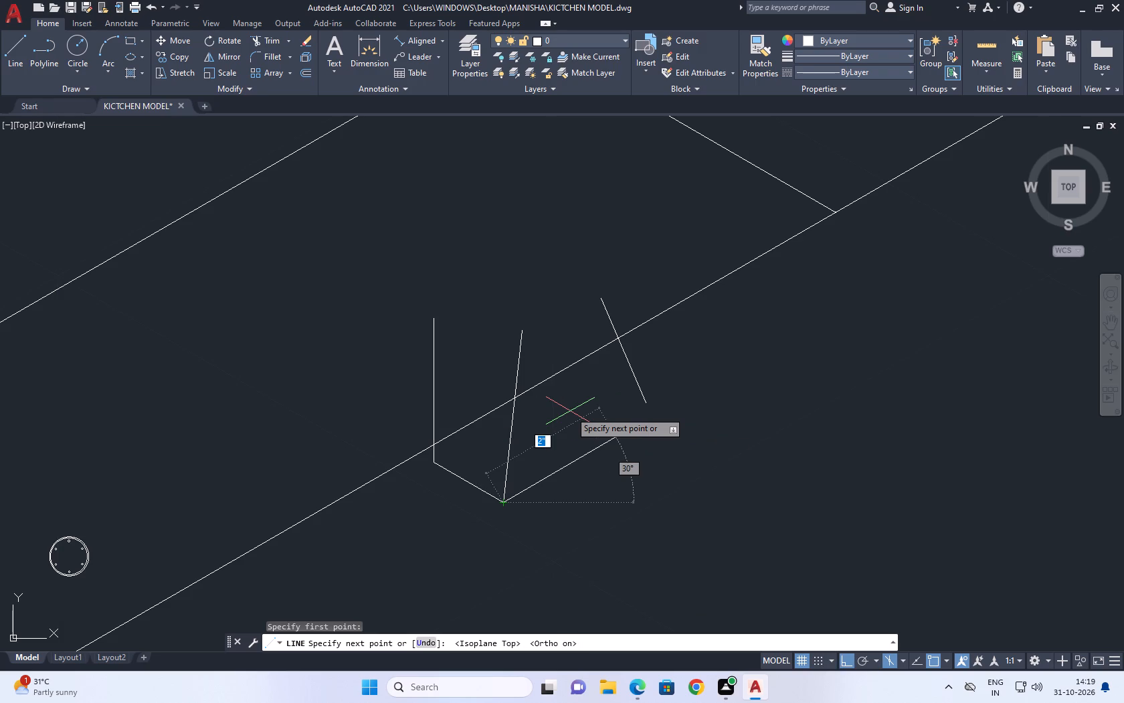
pyautogui.click(614, 410)
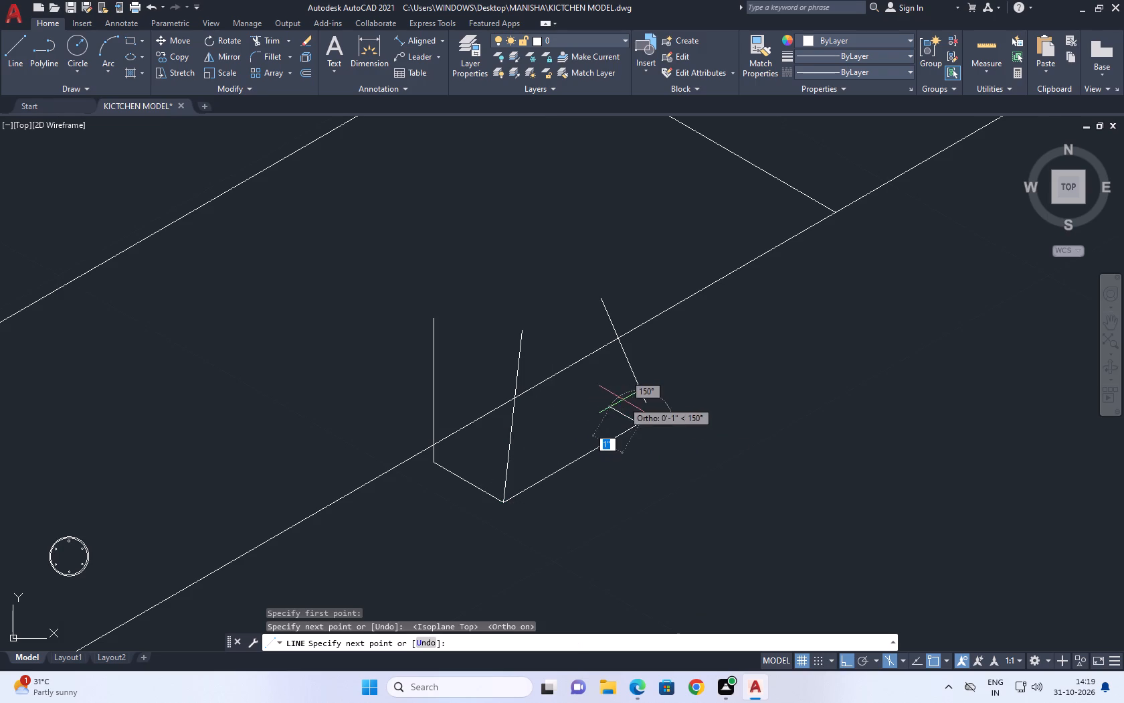
pyautogui.rightClick(622, 396)
pyautogui.click(659, 415)
# Move the detached slanted side so its lower end meets the free end of the new 30° line.
pyautogui.moveTo(648, 366); pyautogui.dragTo(642, 368)
pyautogui.click(616, 392)
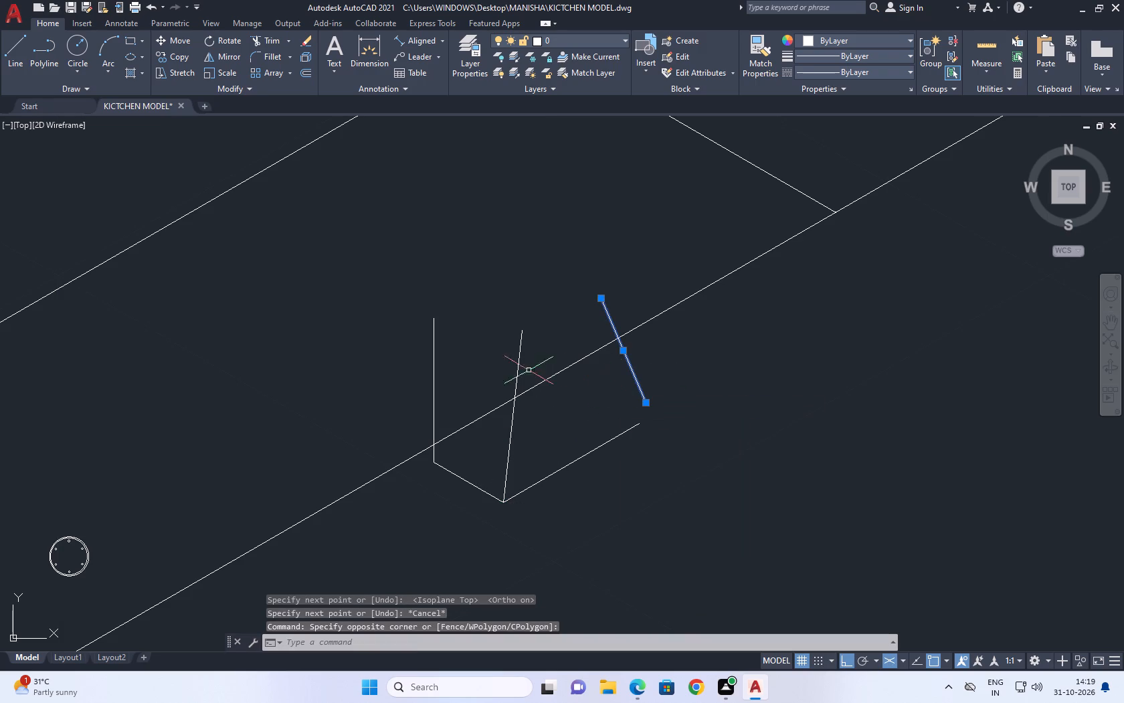
pyautogui.click(185, 37)
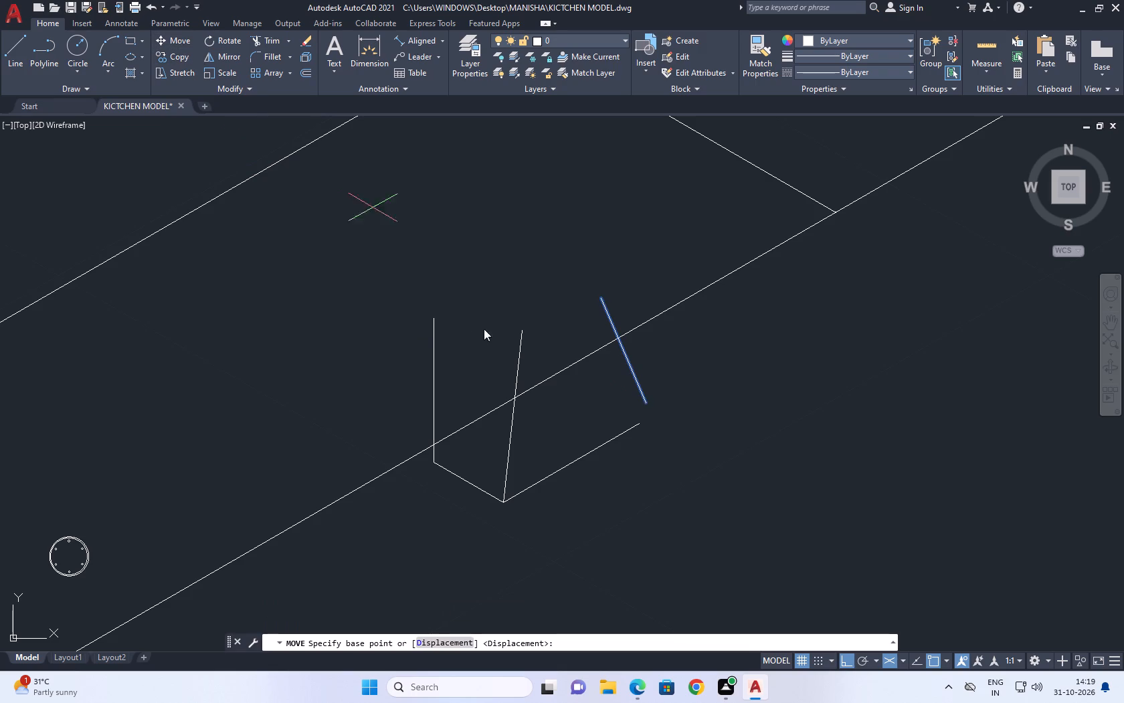
pyautogui.click(642, 404)
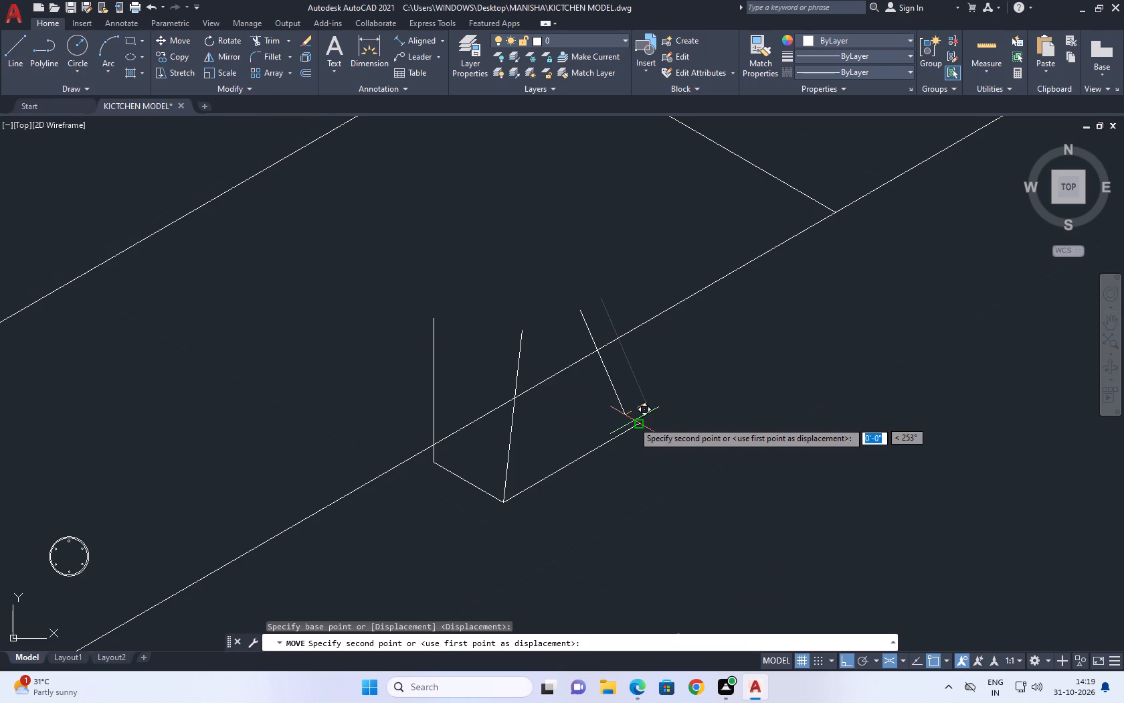
pyautogui.click(640, 422)
# Stretch the moved side's upper end along the 150° direction so the side leans further inward.
pyautogui.click(628, 389)
pyautogui.click(611, 391)
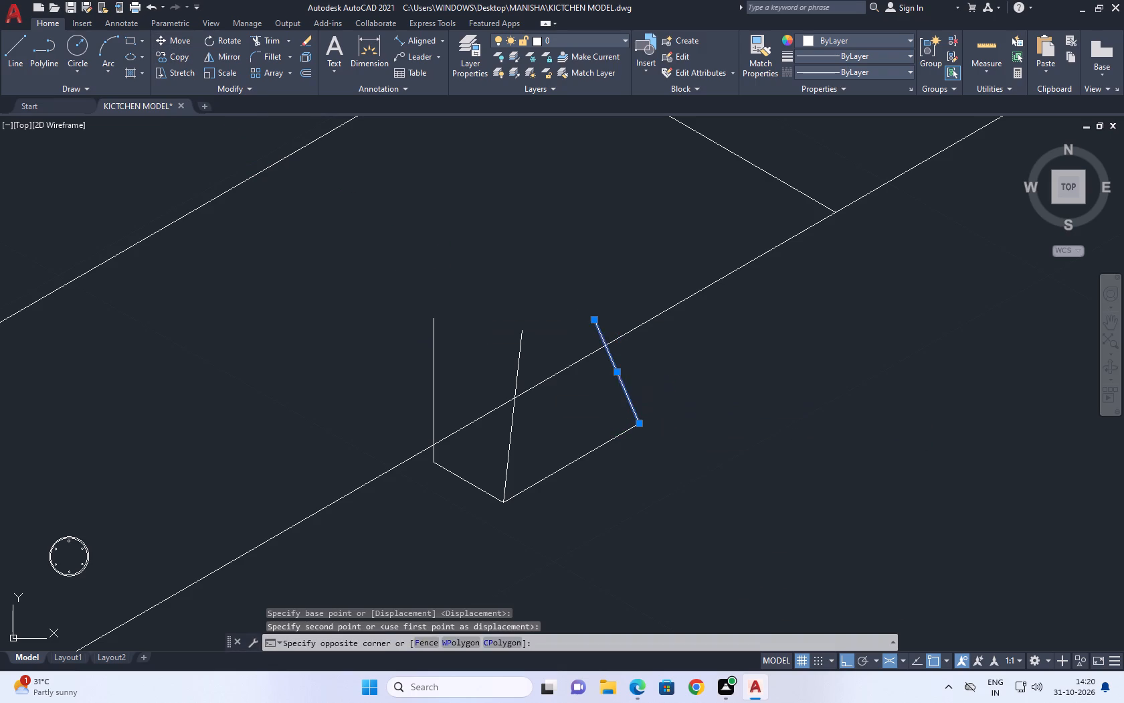
pyautogui.click(595, 317)
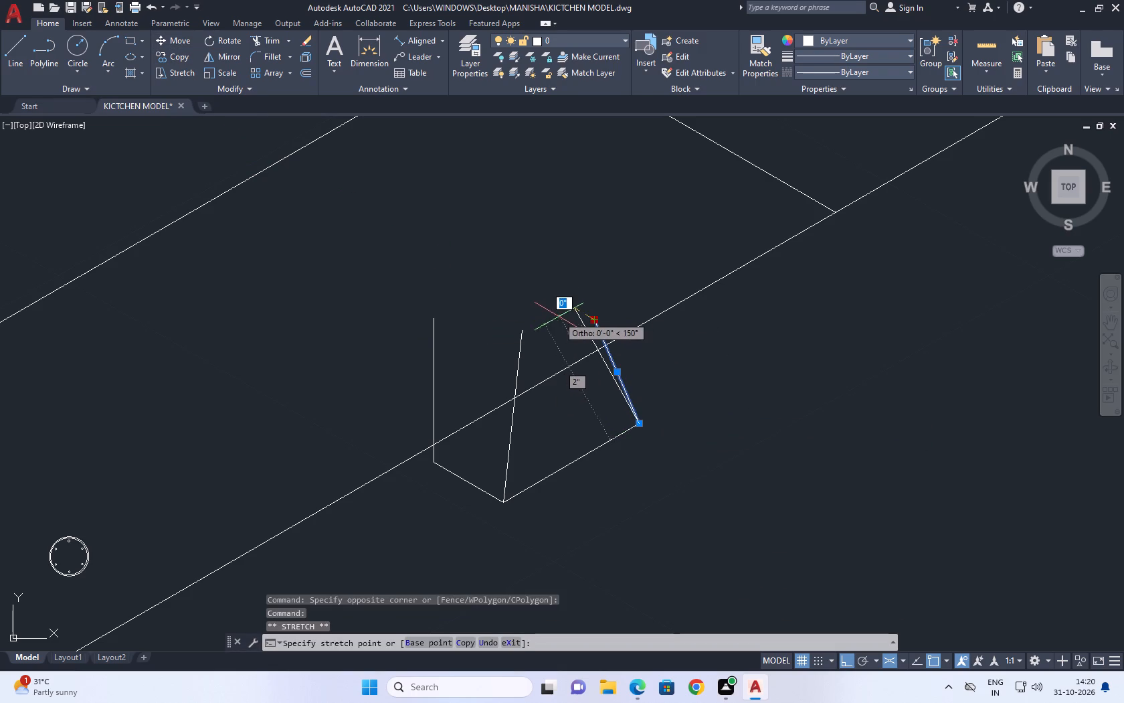
pyautogui.click(556, 315)
pyautogui.moveTo(612, 292); pyautogui.dragTo(592, 323, button='middle')
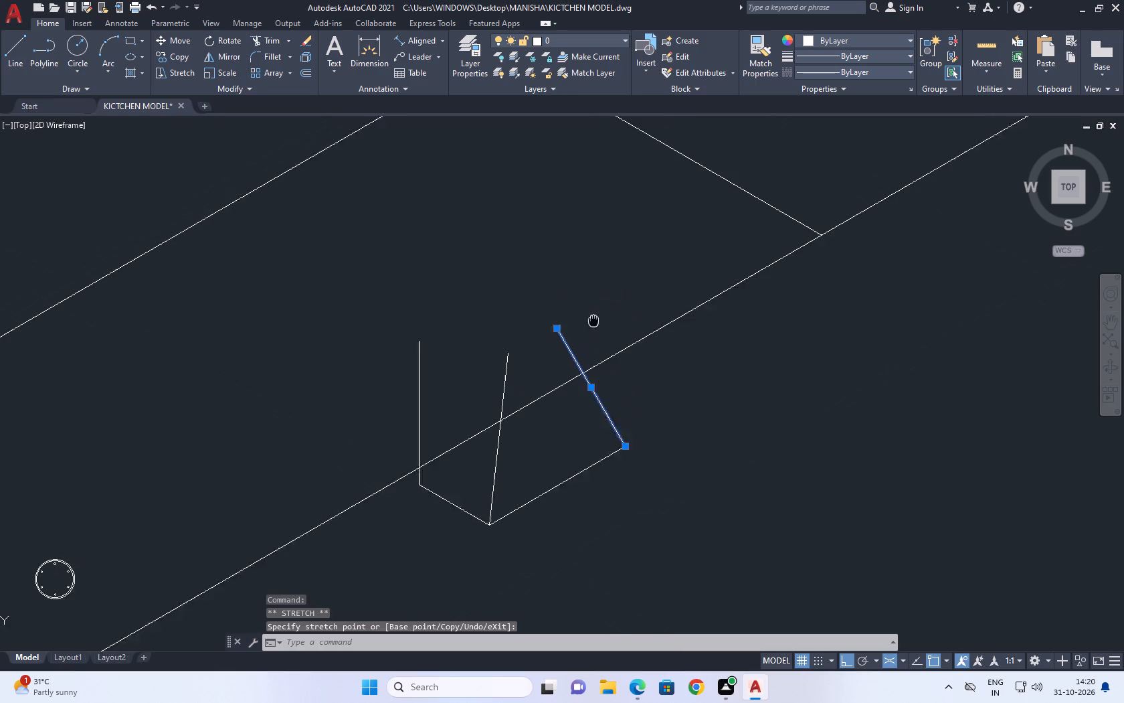
pyautogui.rightClick(580, 276)
pyautogui.moveTo(630, 505); pyautogui.dragTo(622, 505)
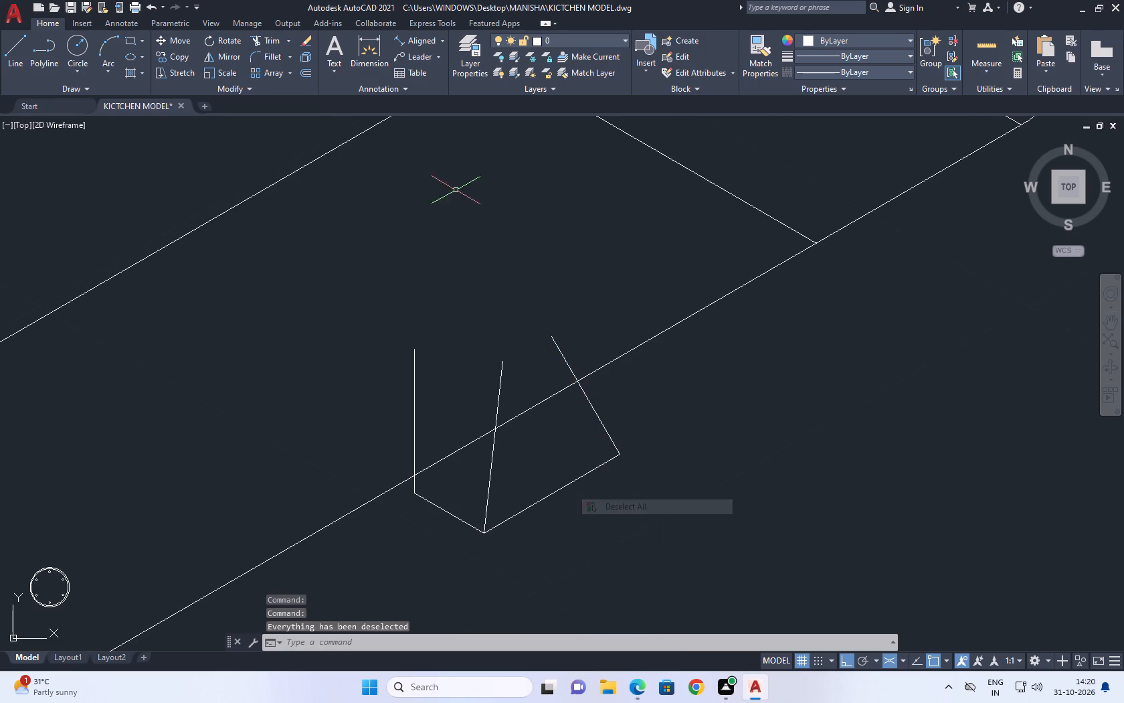
# Trim away the part of the basin's front edge lying between the two slanted sides.
pyautogui.click(272, 36)
pyautogui.moveTo(521, 428); pyautogui.dragTo(522, 418)
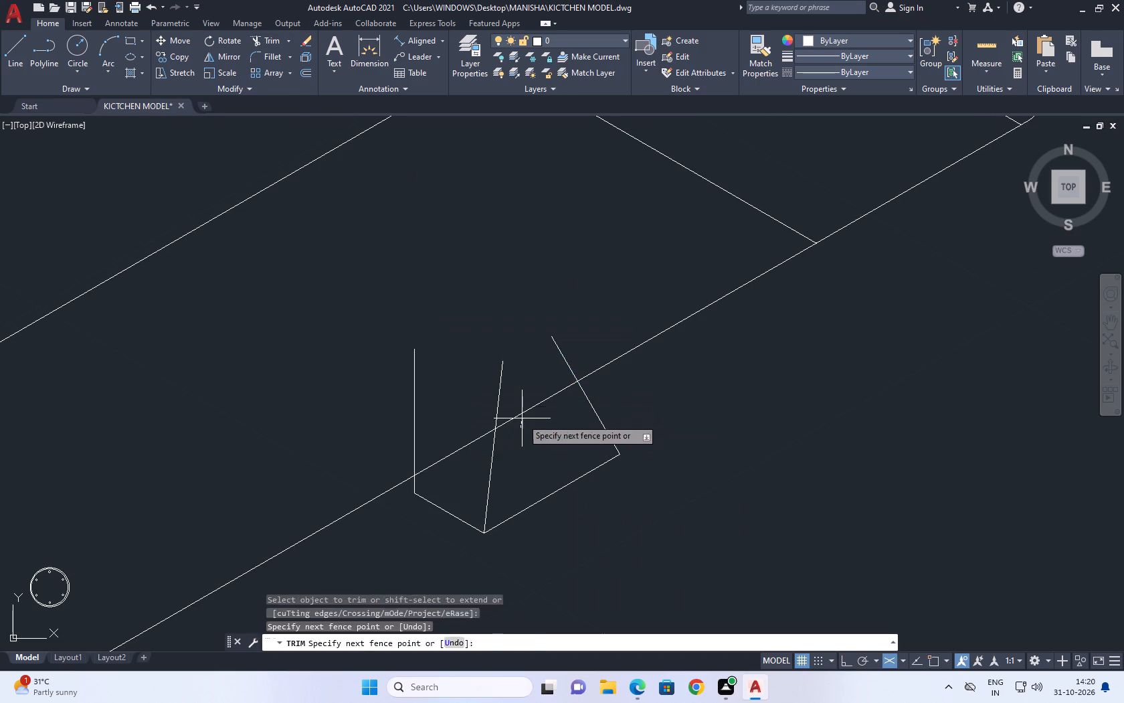
pyautogui.click(518, 384)
pyautogui.rightClick(528, 385)
pyautogui.click(577, 412)
pyautogui.moveTo(547, 299); pyautogui.dragTo(543, 323, button='middle')
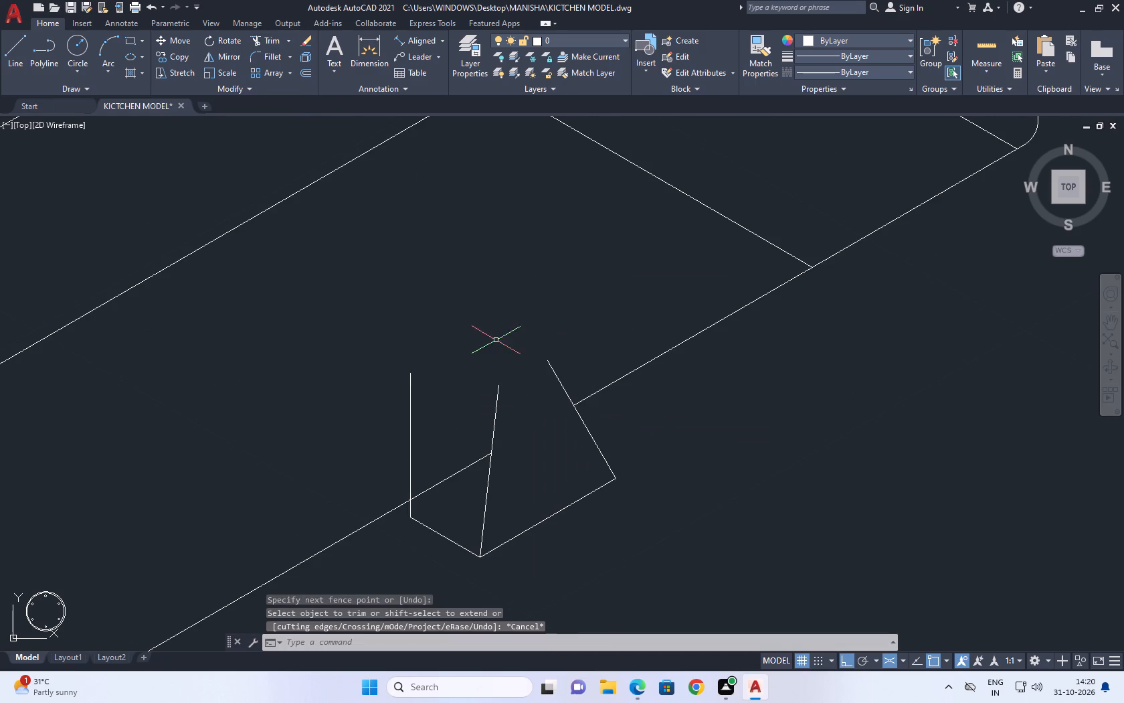
# Draw a line from the outer slanted side's top end, parallel to the bottom edge, past the inner slanted side.
pyautogui.click(19, 50)
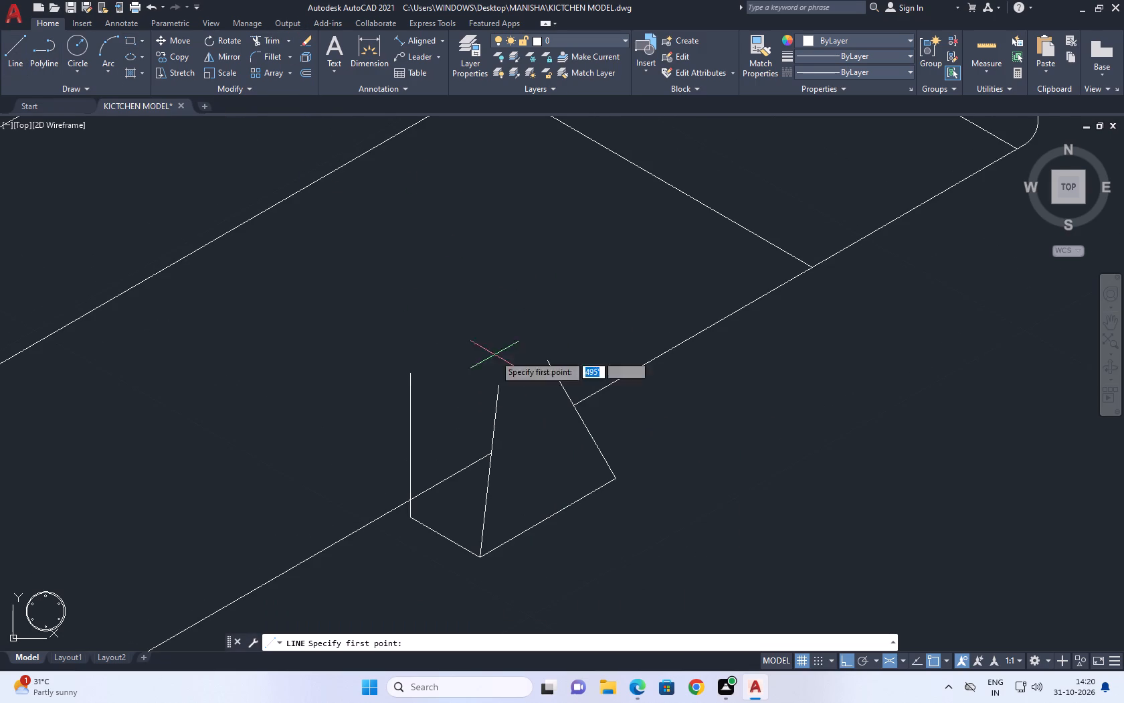
pyautogui.scroll(1, 511, 380)
pyautogui.click(570, 348)
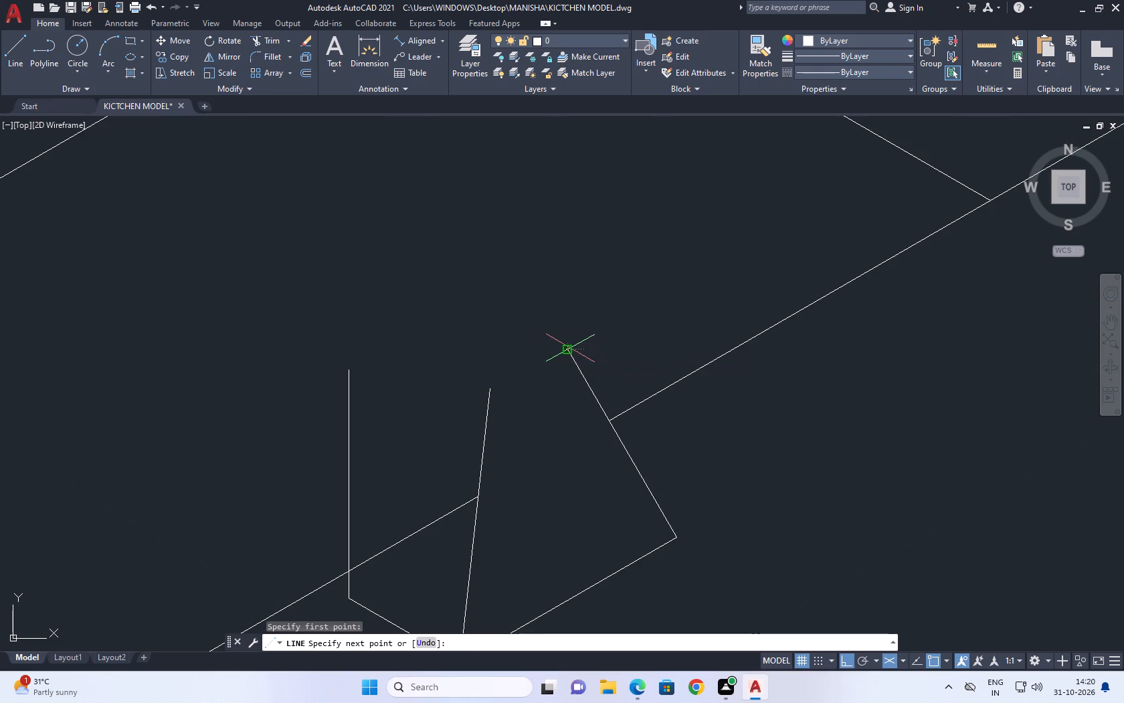
pyautogui.click(417, 418)
pyautogui.rightClick(454, 326)
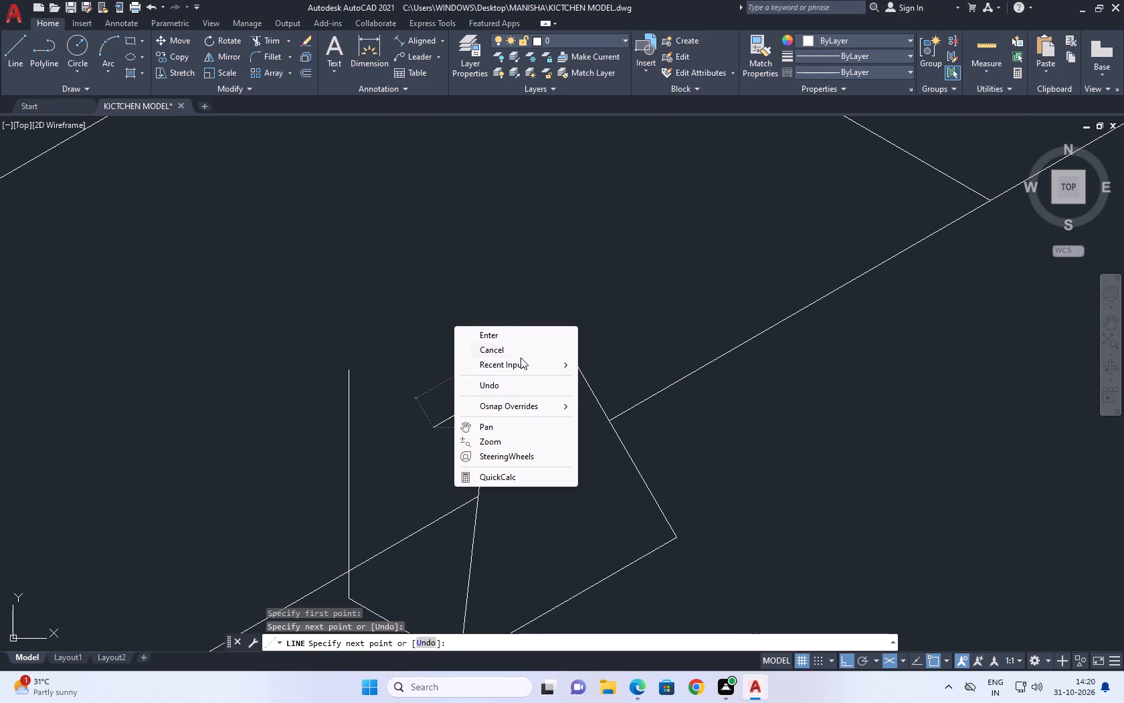
pyautogui.click(510, 337)
# Trim the overhanging ends where the new top edge crosses the inner slanted side to form a clean corner.
pyautogui.scroll(-3, 543, 359)
pyautogui.moveTo(506, 390); pyautogui.dragTo(510, 399, button='middle')
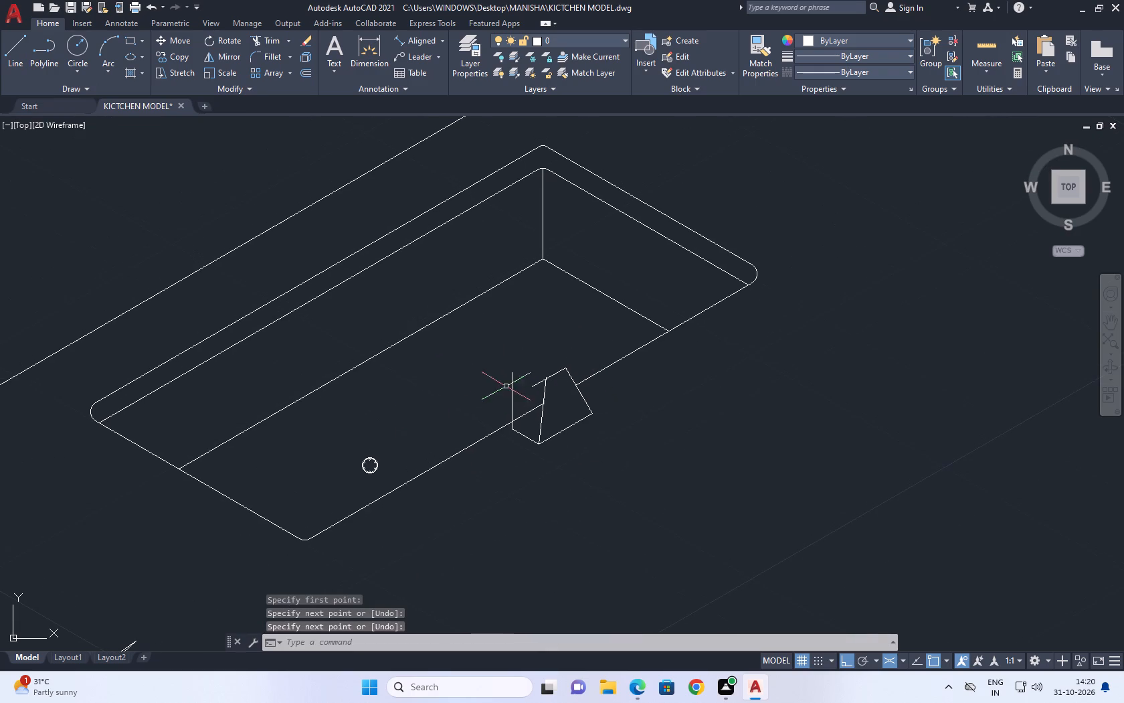
pyautogui.click(274, 37)
pyautogui.scroll(2, 556, 407)
pyautogui.scroll(4, 527, 325)
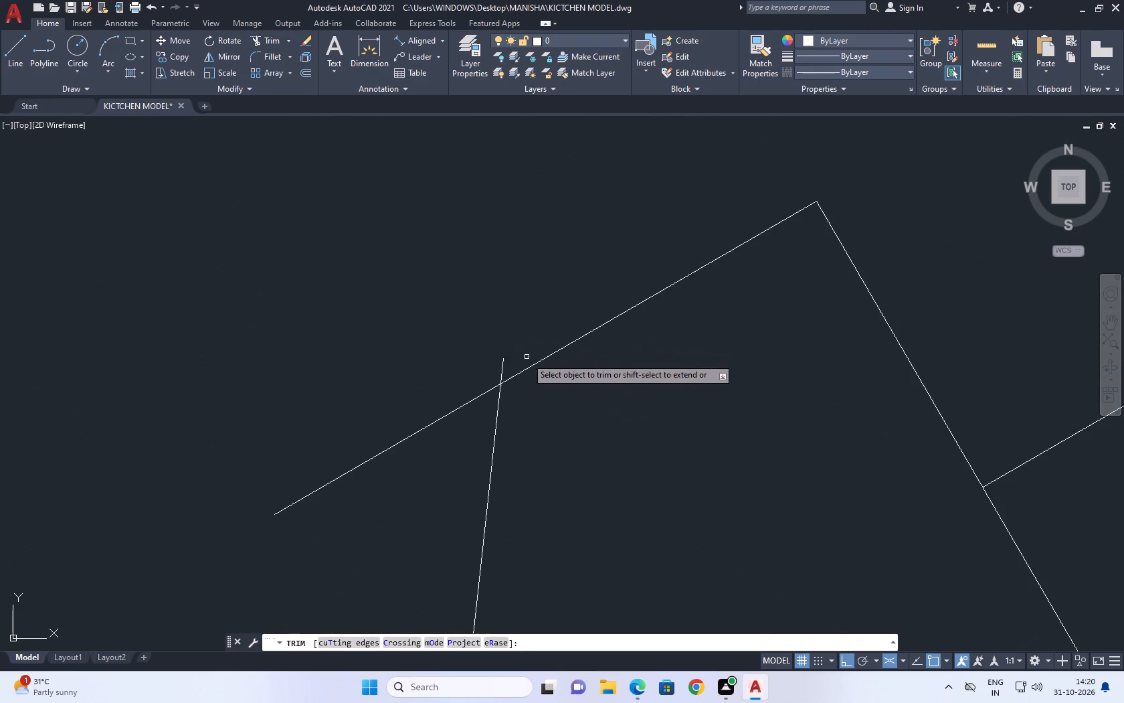
pyautogui.click(509, 360)
pyautogui.click(488, 394)
pyautogui.rightClick(544, 275)
pyautogui.click(586, 303)
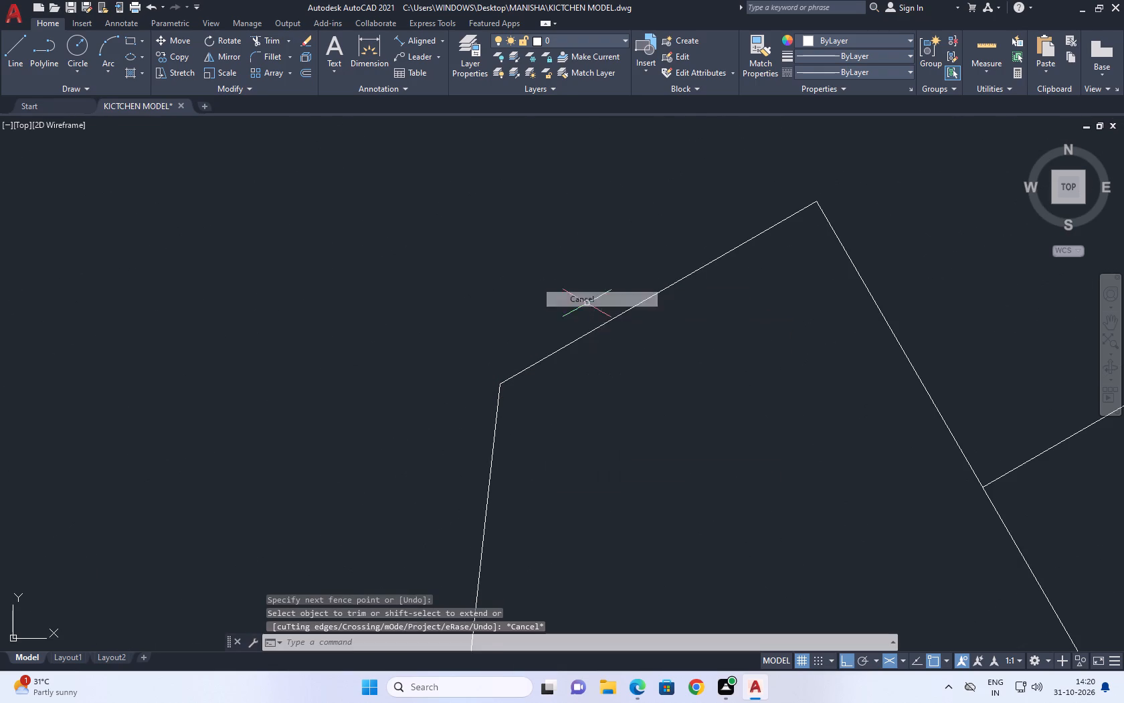
# Copy the vertical side from its lower end to a point slightly along the short bottom edge.
pyautogui.scroll(-4, 587, 303)
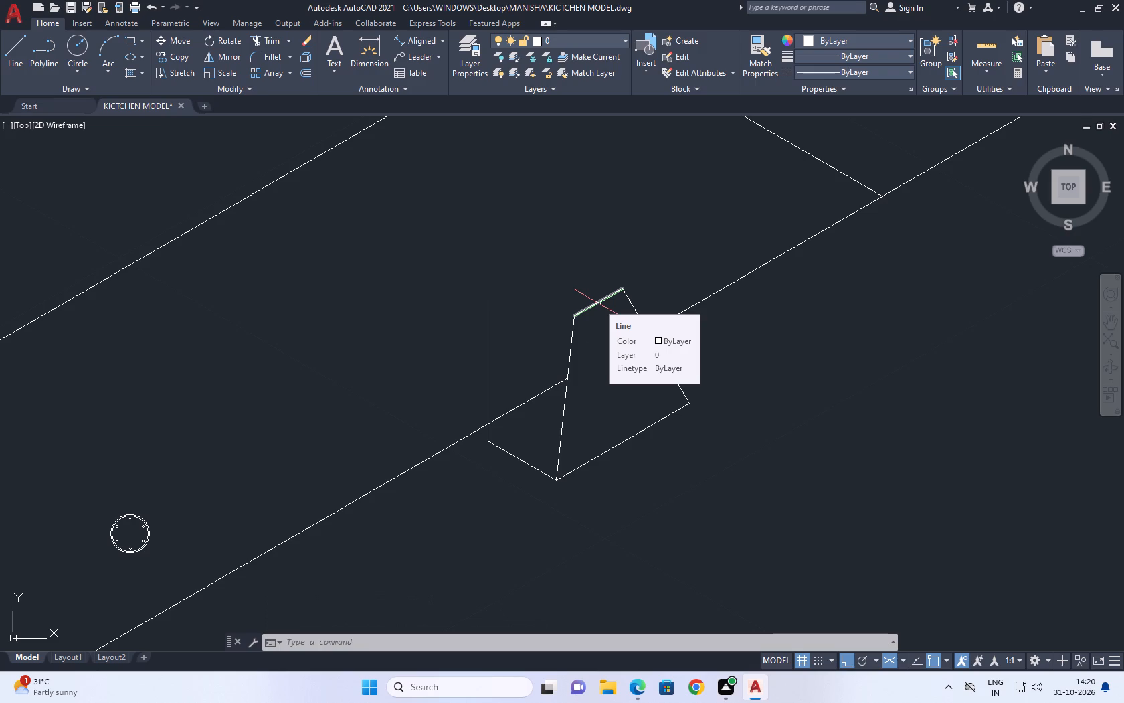
pyautogui.moveTo(633, 420); pyautogui.dragTo(648, 447, button='middle')
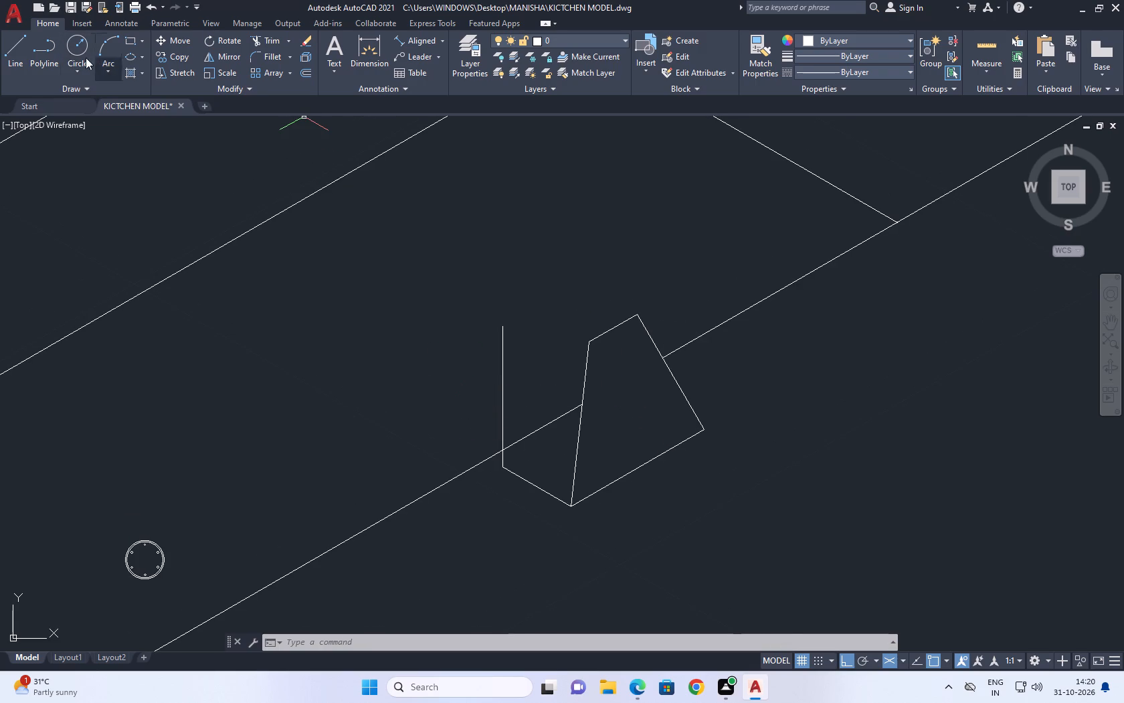
pyautogui.click(179, 56)
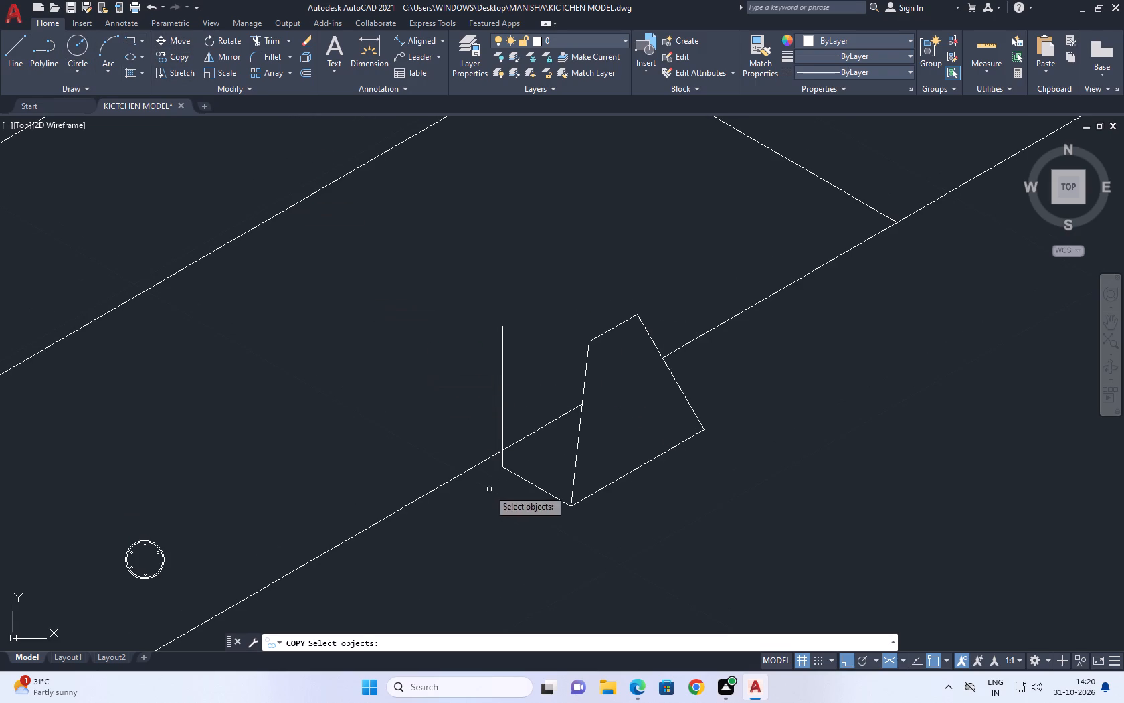
pyautogui.scroll(1, 512, 420)
pyautogui.click(507, 388)
pyautogui.click(466, 366)
pyautogui.rightClick(478, 377)
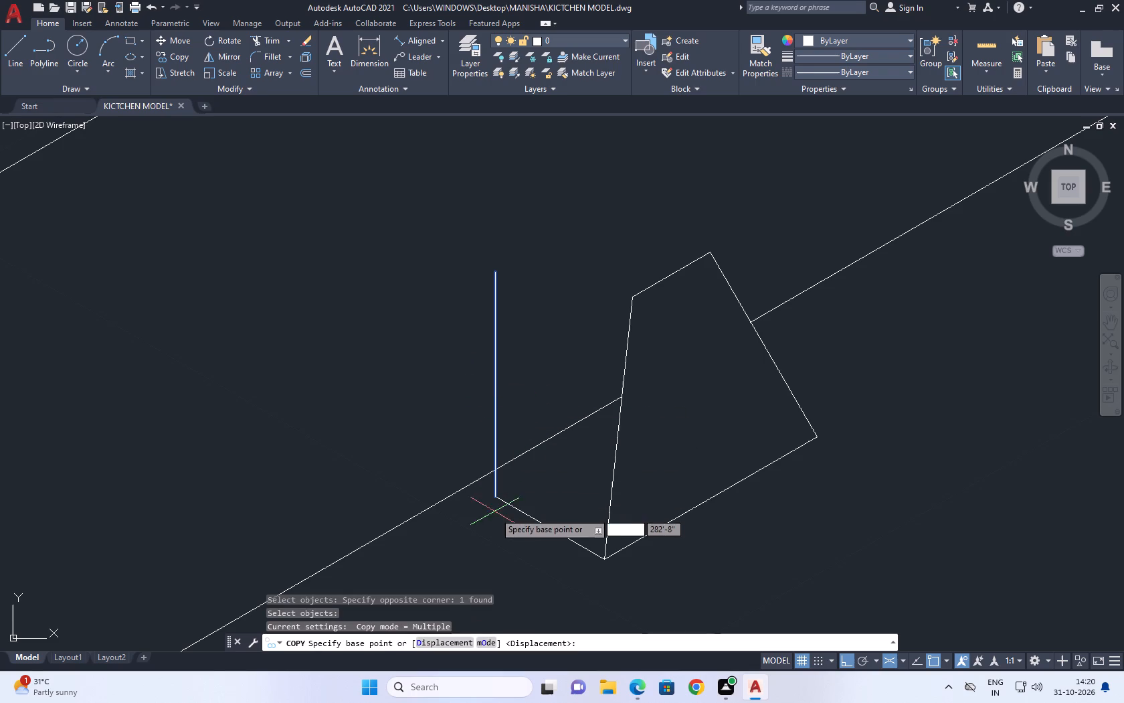
pyautogui.click(497, 496)
pyautogui.click(517, 505)
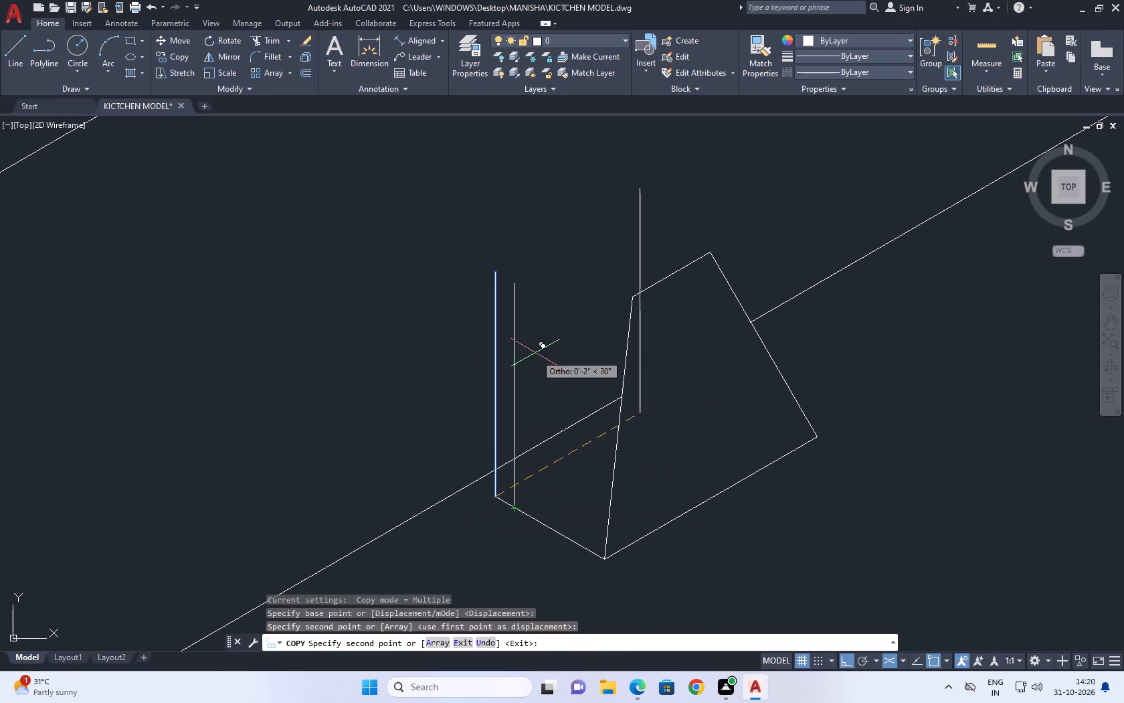
pyautogui.rightClick(535, 351)
pyautogui.click(596, 378)
# Copy the short bottom edge a small distance straight up in the right isoplane.
pyautogui.moveTo(586, 523); pyautogui.dragTo(670, 507, button='middle')
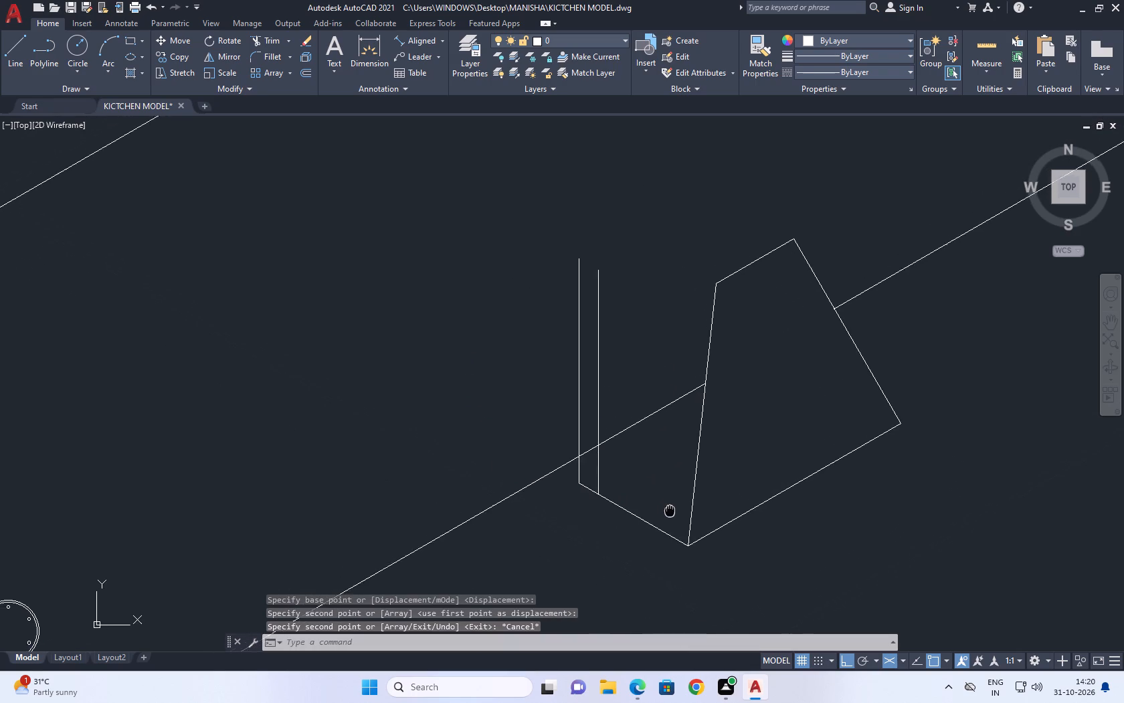
pyautogui.moveTo(670, 507); pyautogui.dragTo(672, 489, button='middle')
pyautogui.click(626, 488)
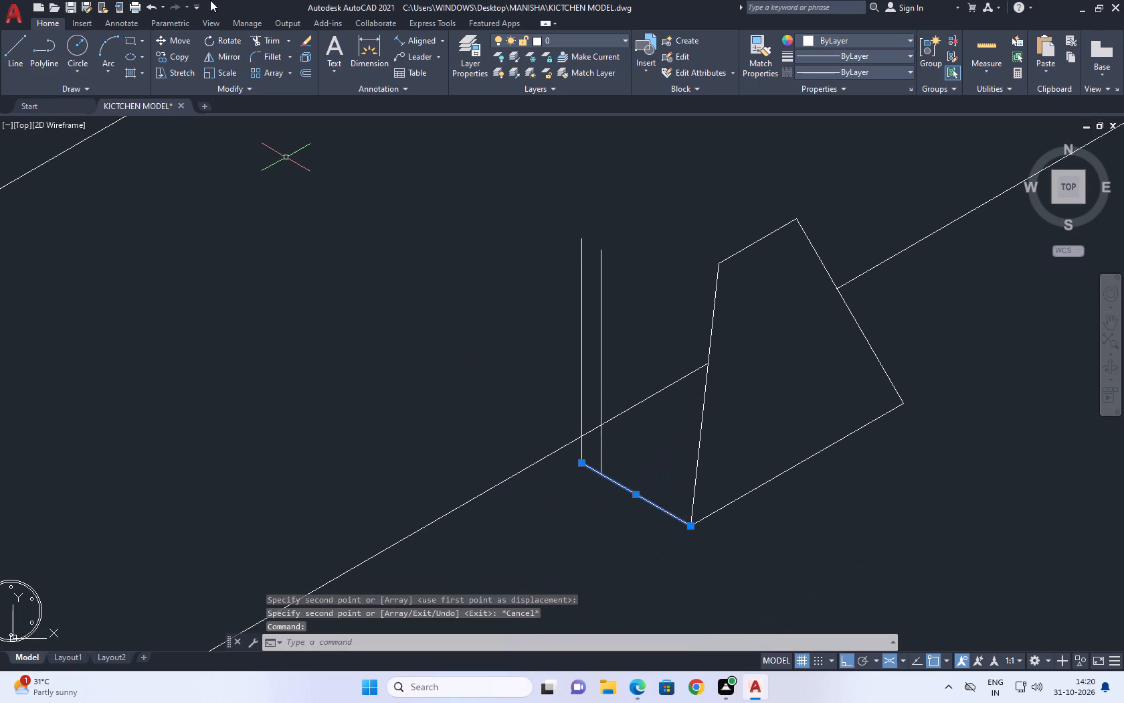
pyautogui.click(178, 56)
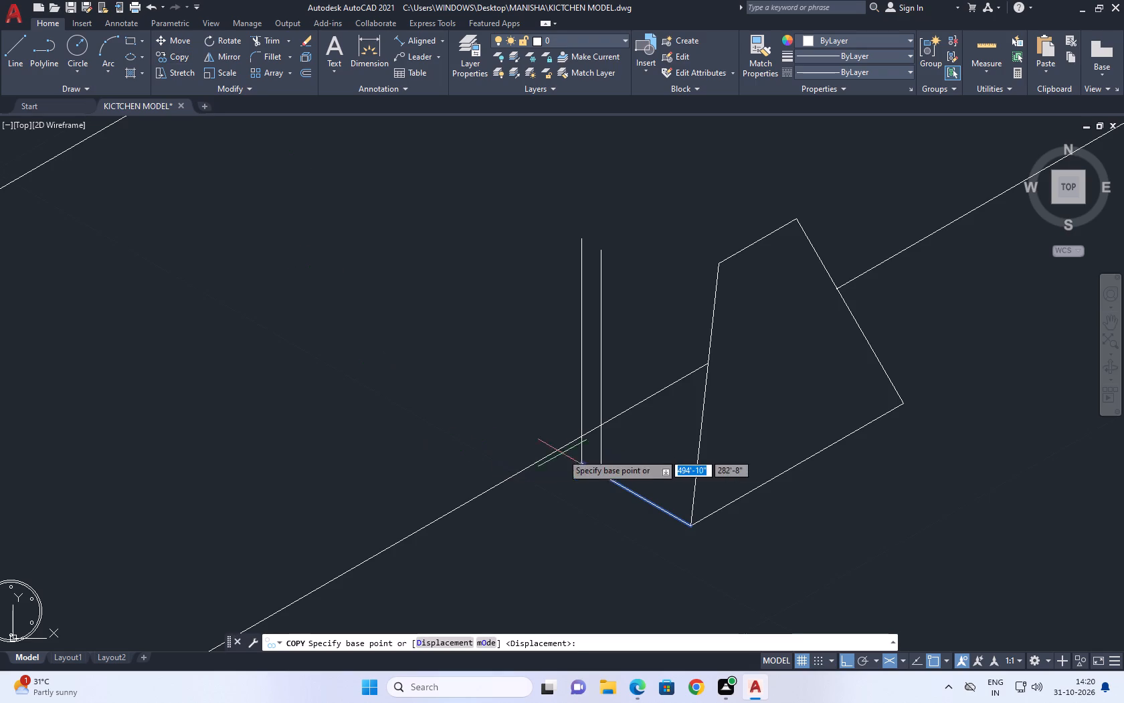
pyautogui.scroll(2, 603, 467)
pyautogui.click(630, 479)
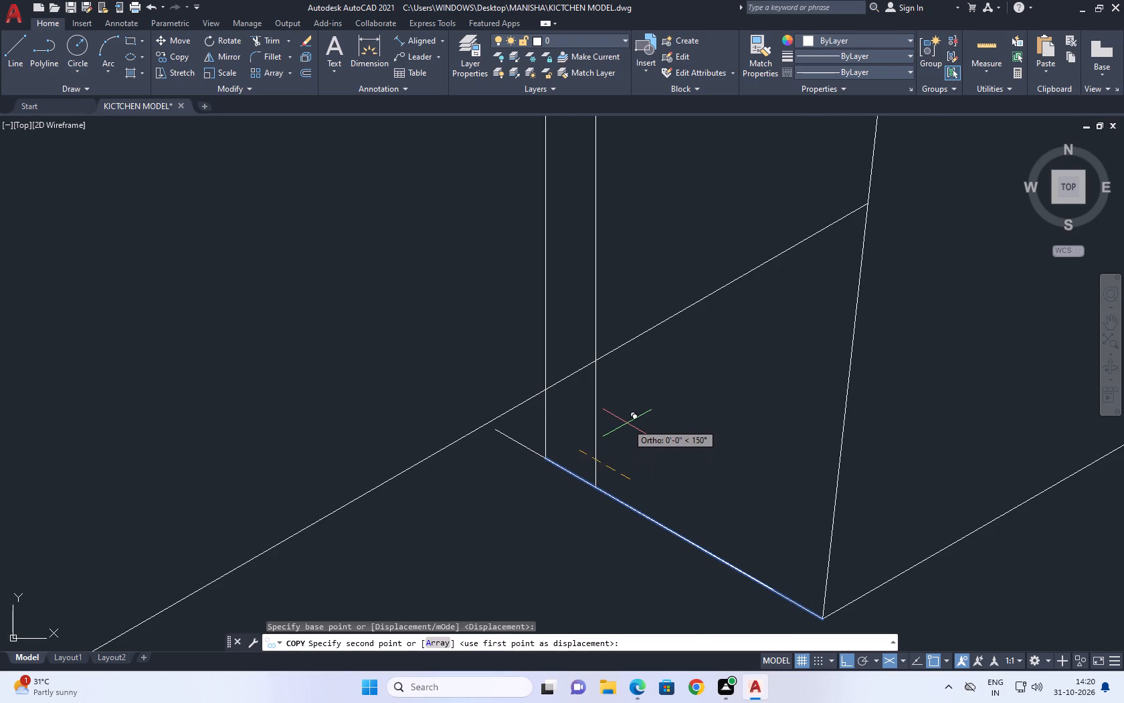
pyautogui.press('F5')
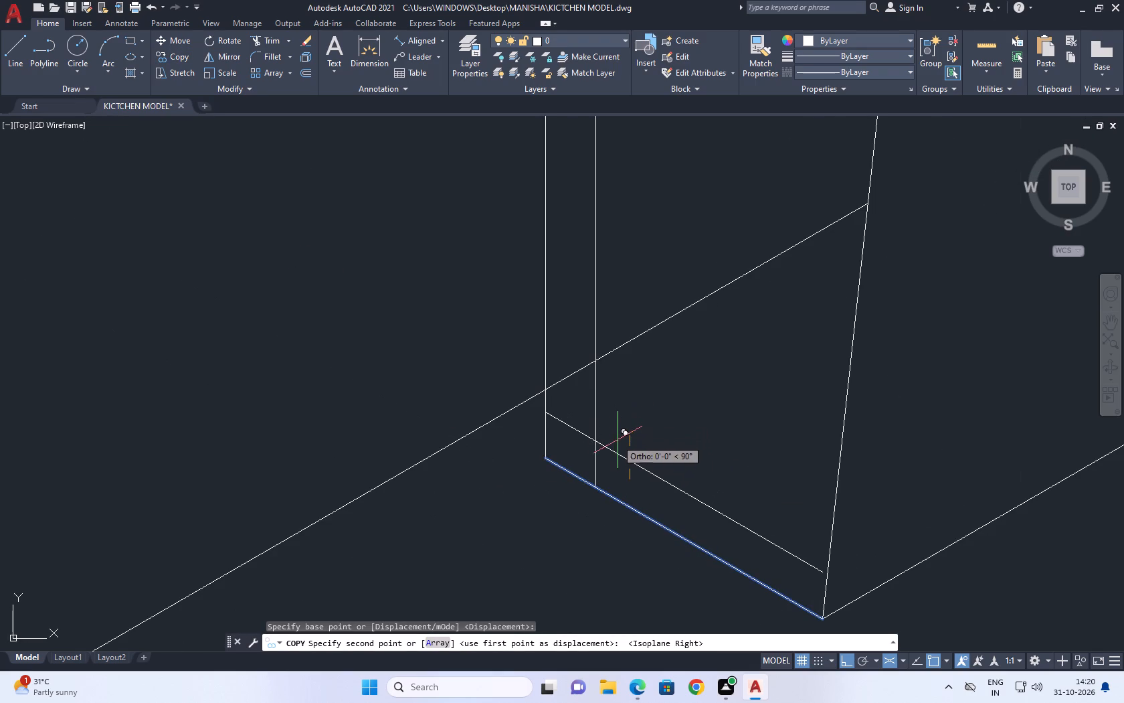
pyautogui.click(619, 442)
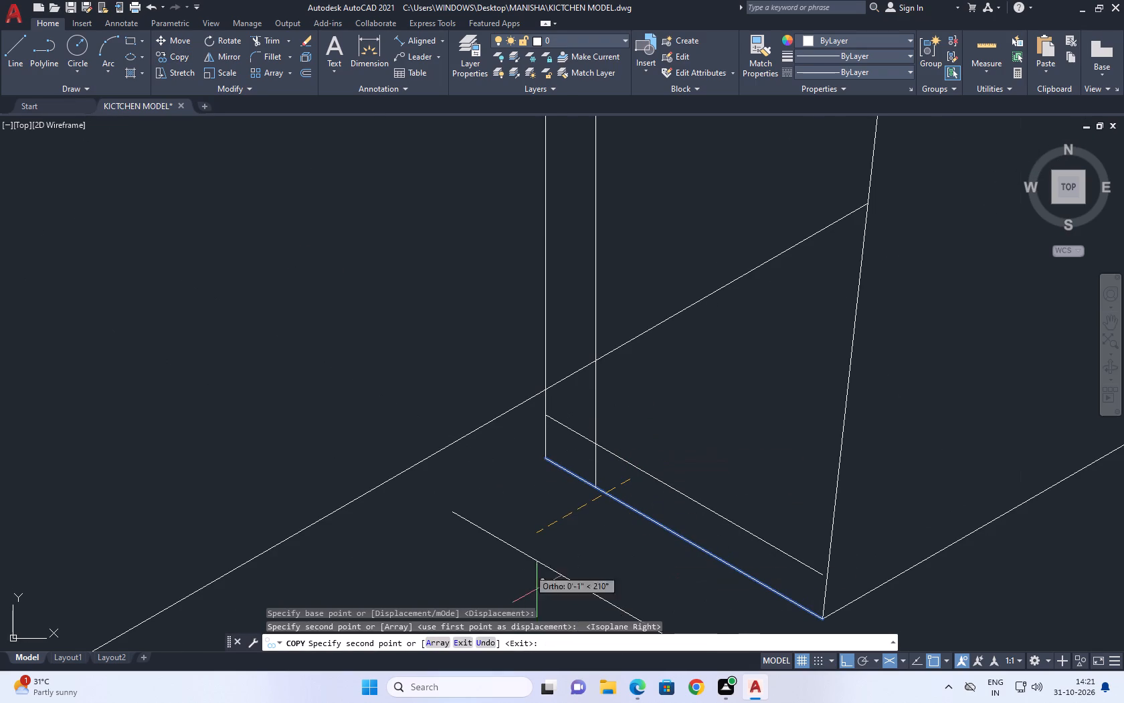
pyautogui.rightClick(594, 275)
pyautogui.click(642, 301)
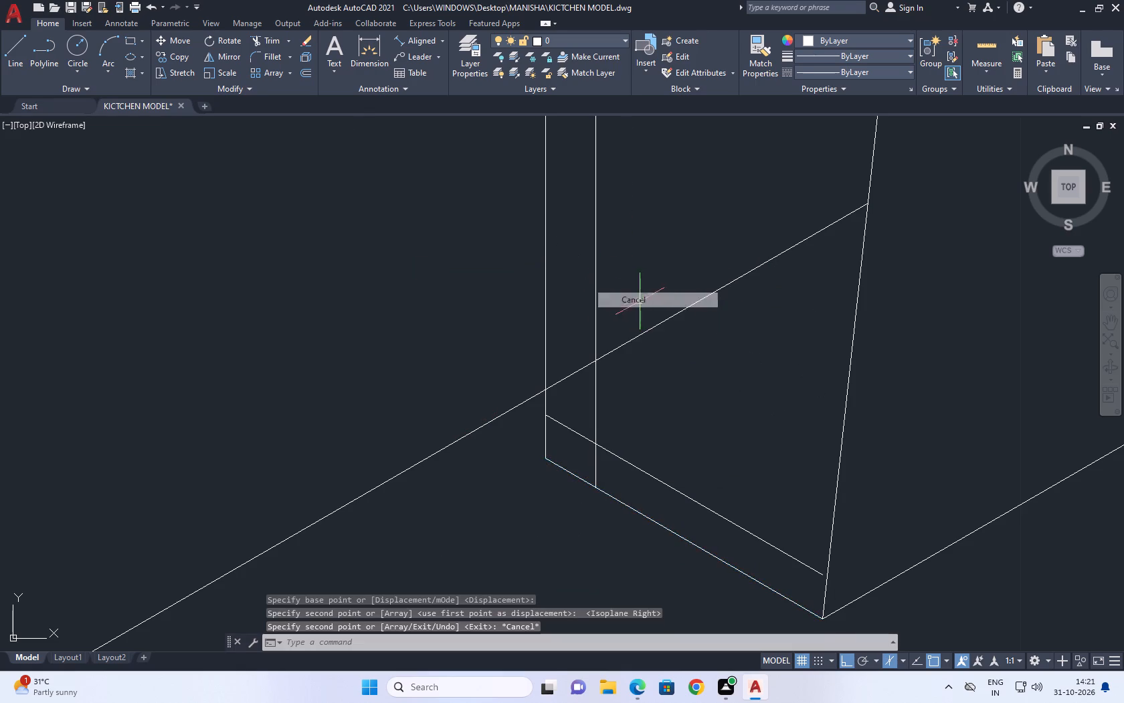
# Stretch the copied short edge's upper end across onto the inner vertical line.
pyautogui.moveTo(567, 339); pyautogui.dragTo(556, 370, button='middle')
pyautogui.click(565, 465)
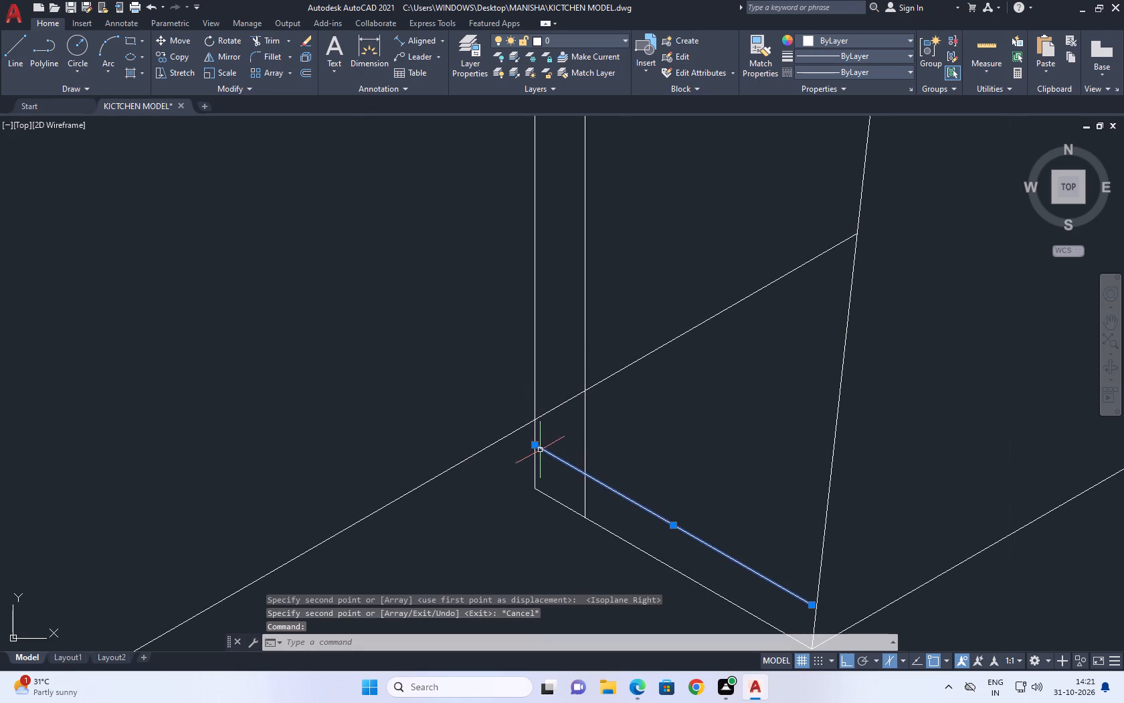
pyautogui.click(534, 445)
pyautogui.click(582, 428)
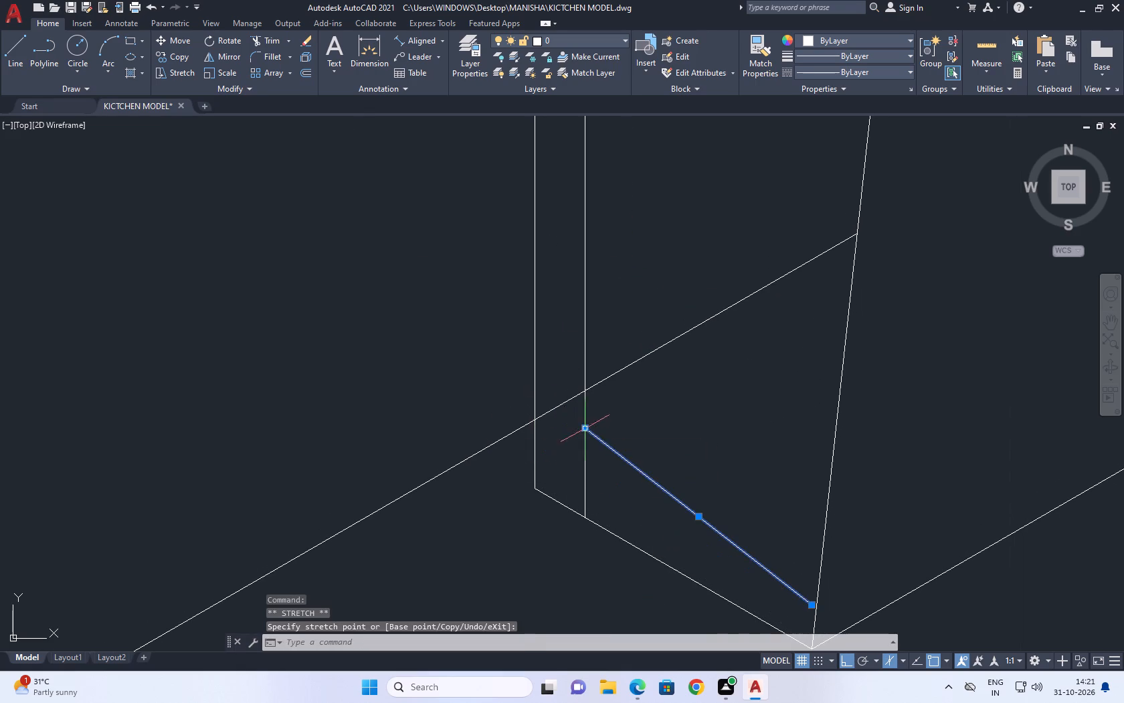
pyautogui.moveTo(580, 392); pyautogui.dragTo(558, 423, button='middle')
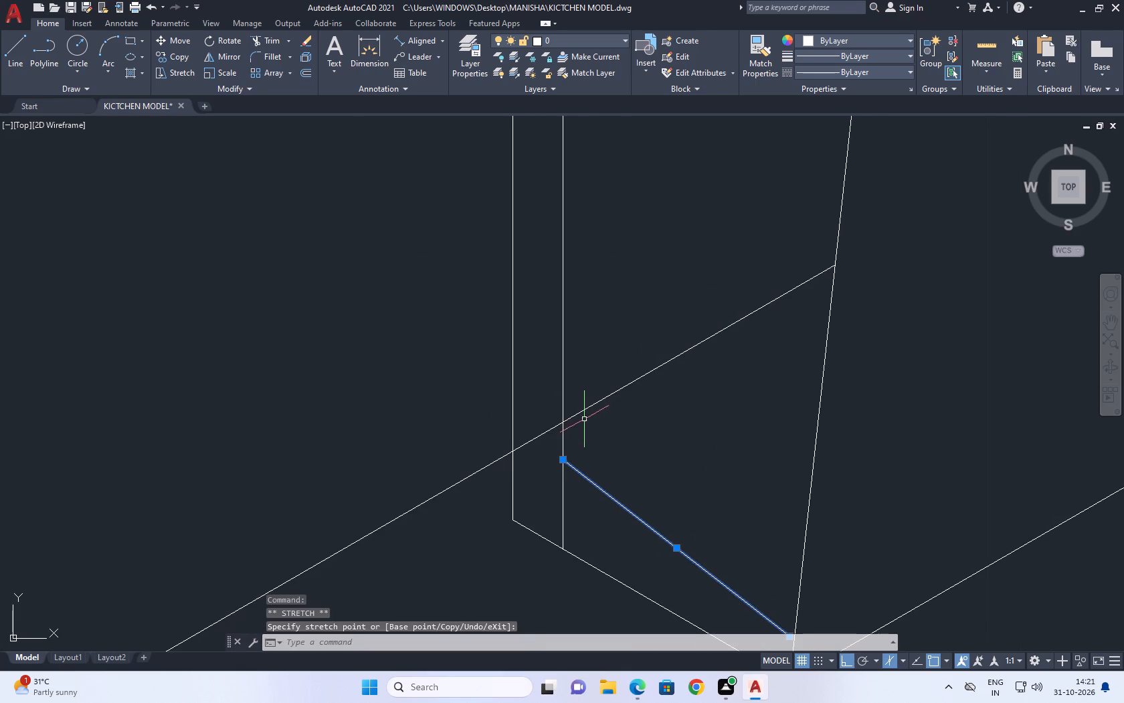
# Trim the inner vertical line below the new slanted edge and the basin's front edge between the two vertical lines.
pyautogui.moveTo(603, 386); pyautogui.dragTo(605, 422, button='middle')
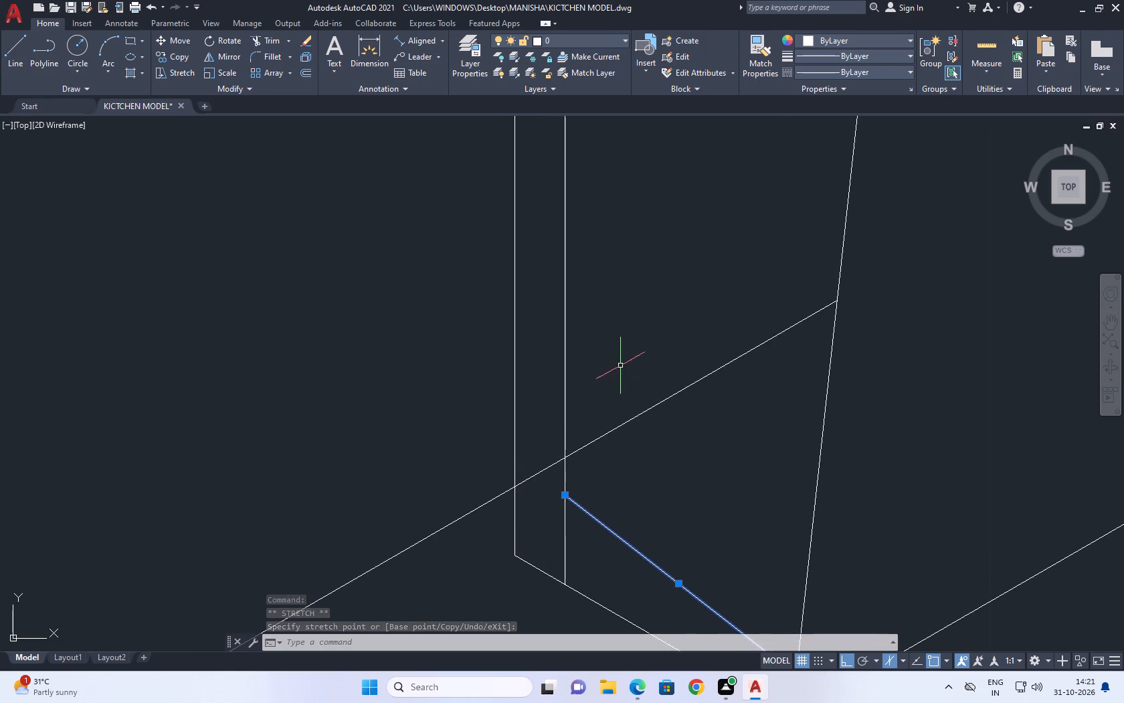
pyautogui.rightClick(622, 362)
pyautogui.click(664, 260)
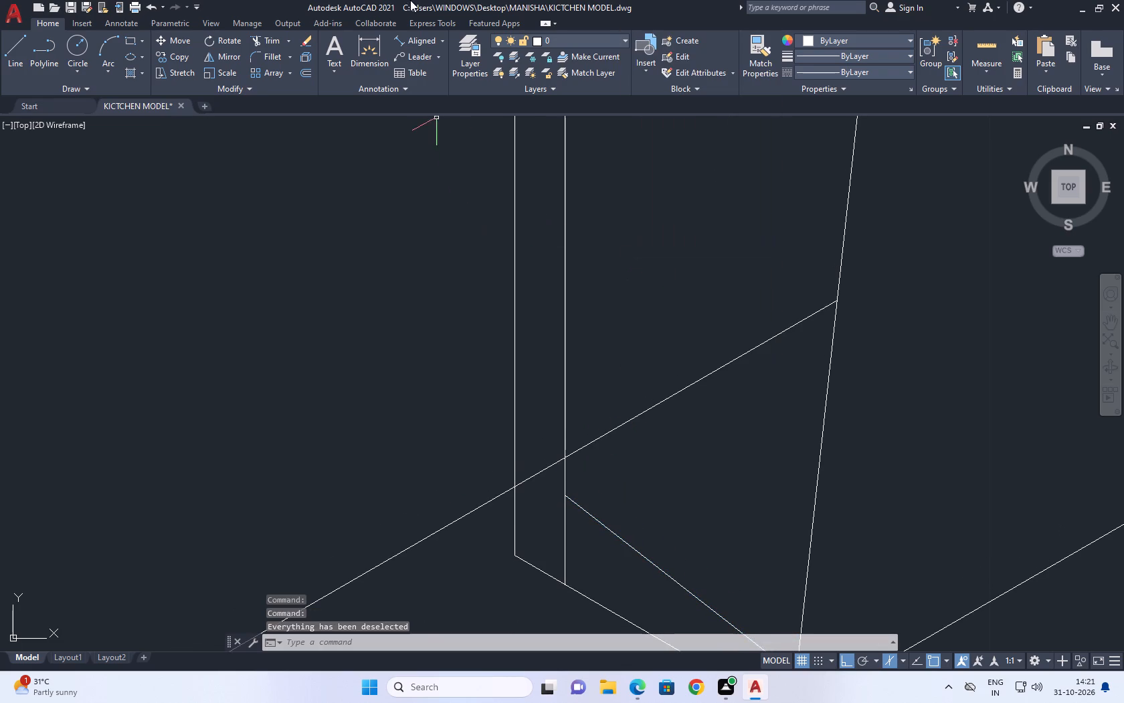
pyautogui.click(262, 43)
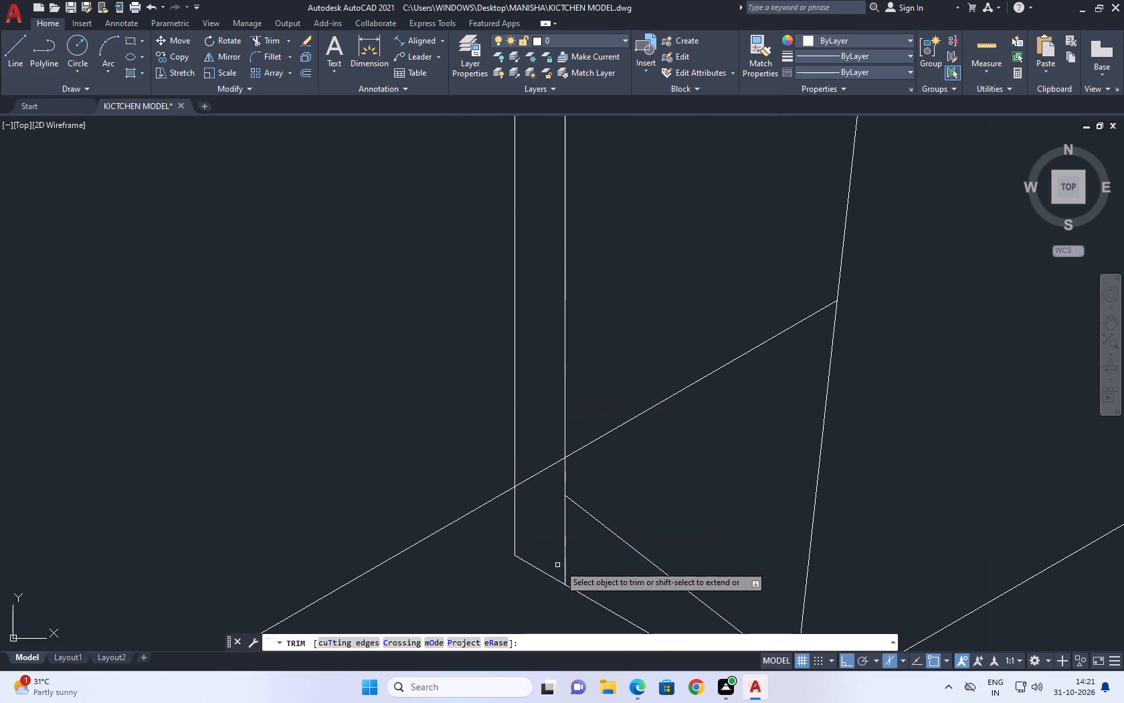
pyautogui.click(569, 556)
pyautogui.click(559, 534)
pyautogui.click(553, 473)
pyautogui.moveTo(540, 443); pyautogui.dragTo(541, 437)
pyautogui.rightClick(543, 436)
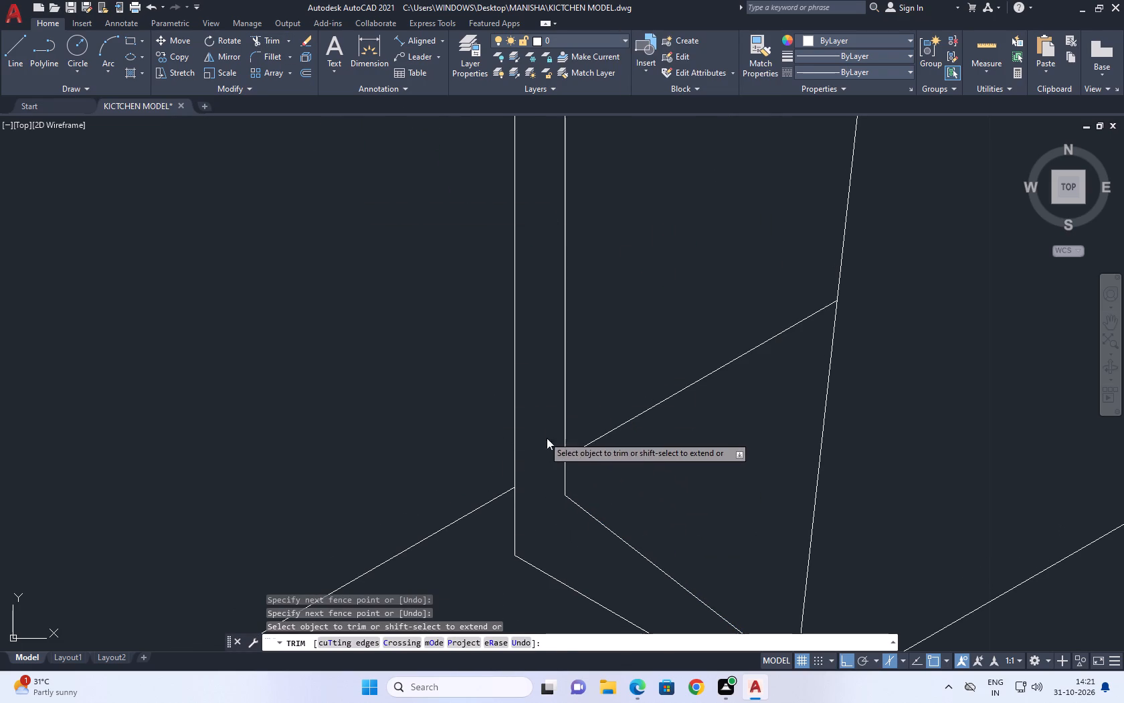
pyautogui.click(589, 461)
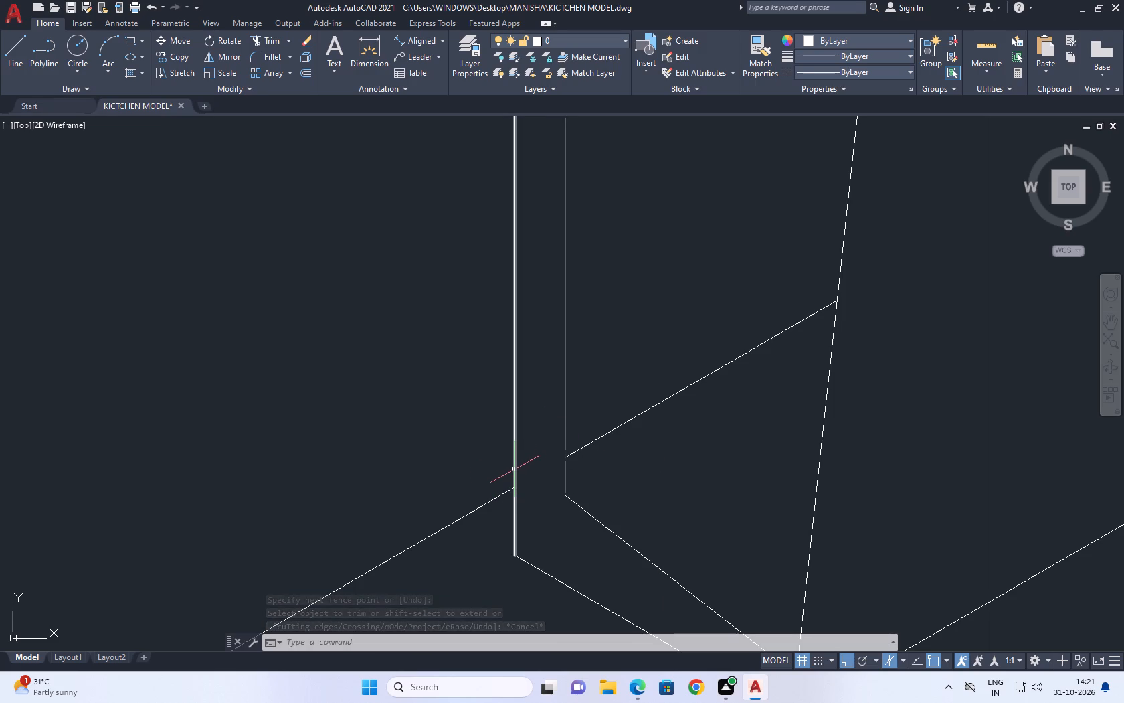
# Fillet the upper ends of the two parallel vertical lines to close them with a rounded cap.
pyautogui.scroll(-3, 628, 503)
pyautogui.moveTo(621, 386); pyautogui.dragTo(607, 390, button='middle')
pyautogui.scroll(1, 545, 420)
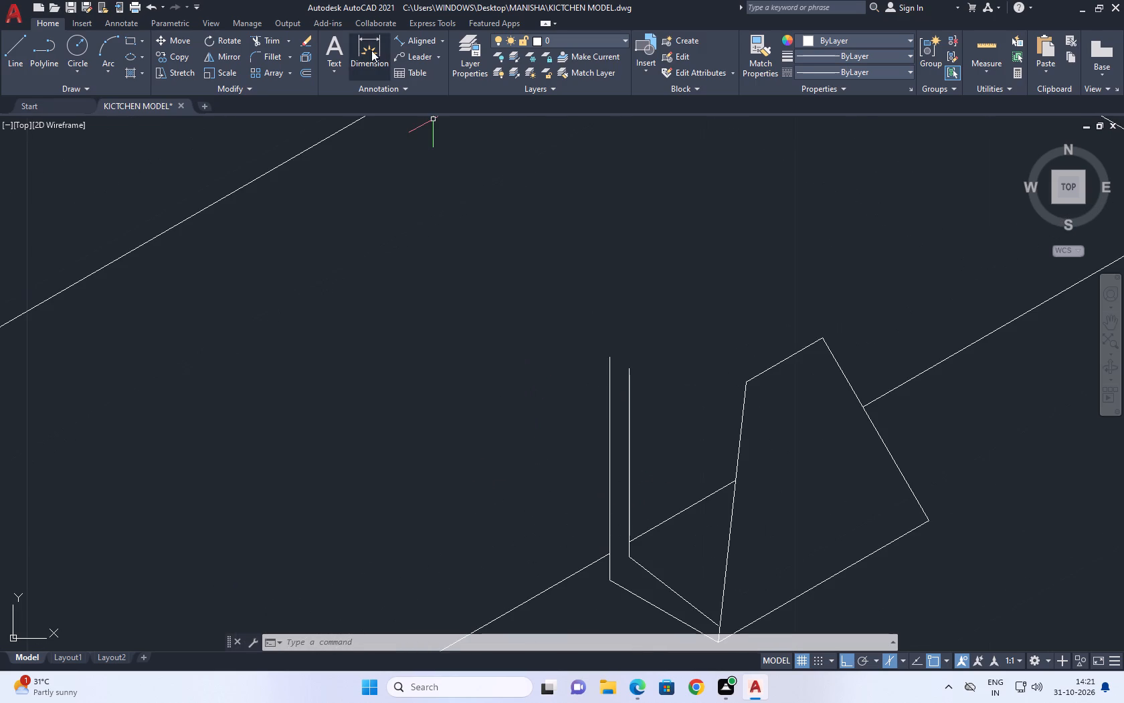
pyautogui.click(268, 58)
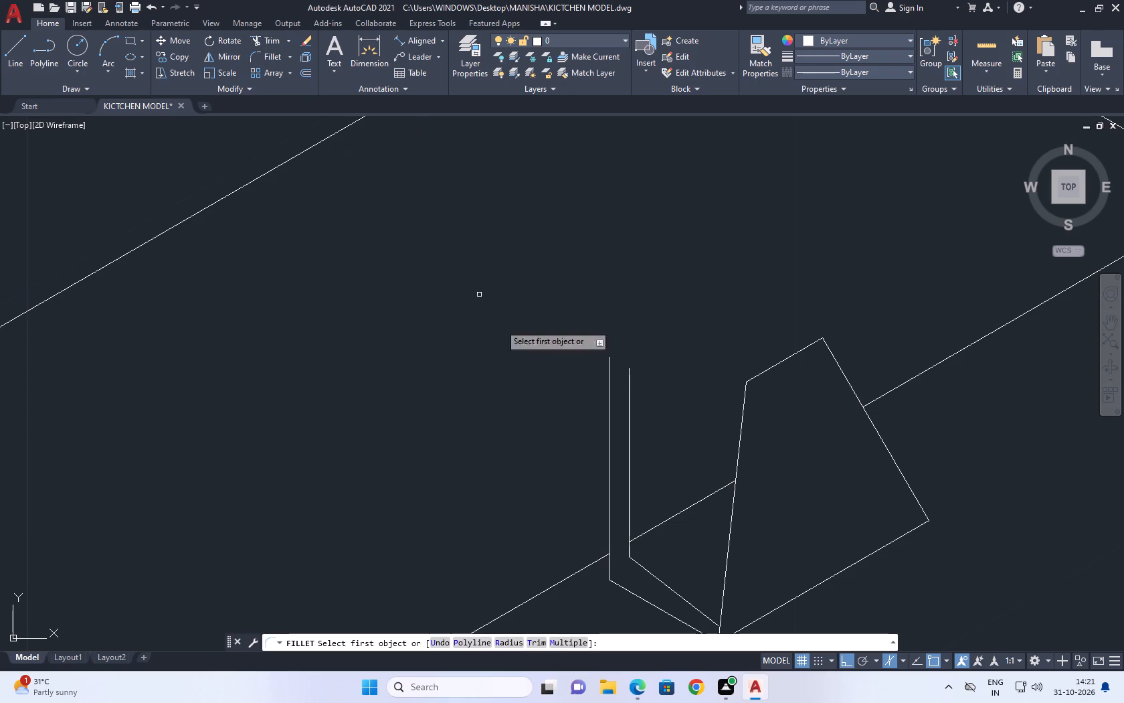
pyautogui.click(612, 410)
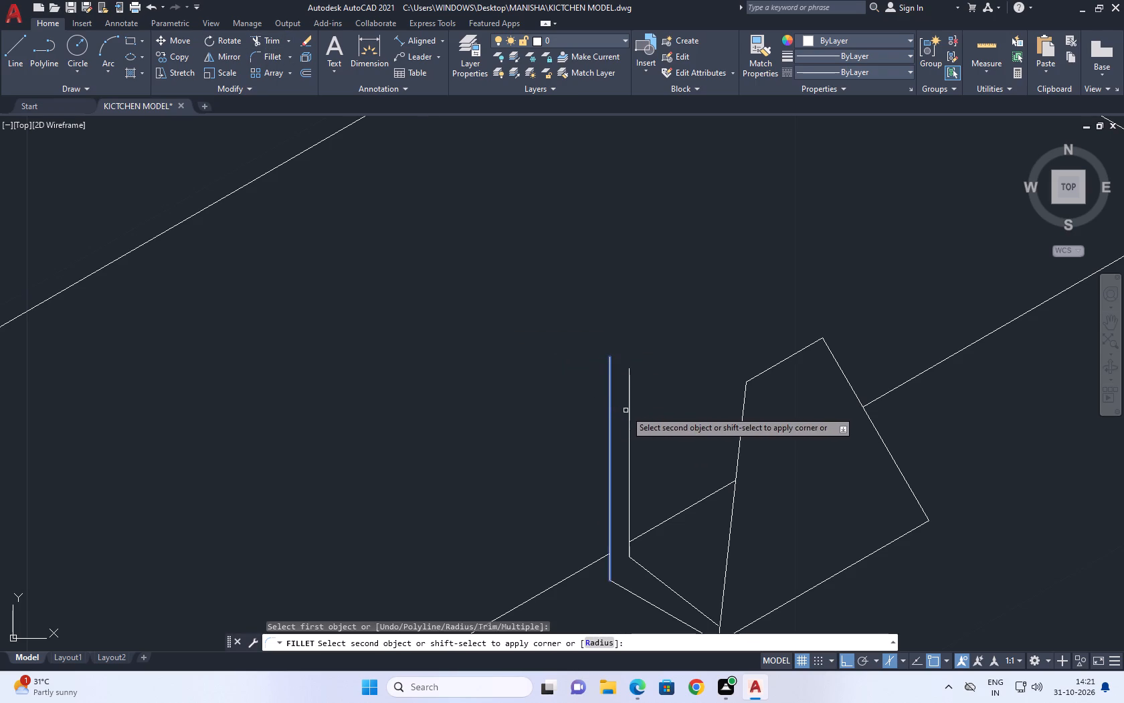
pyautogui.click(630, 408)
pyautogui.moveTo(635, 360); pyautogui.dragTo(580, 367, button='middle')
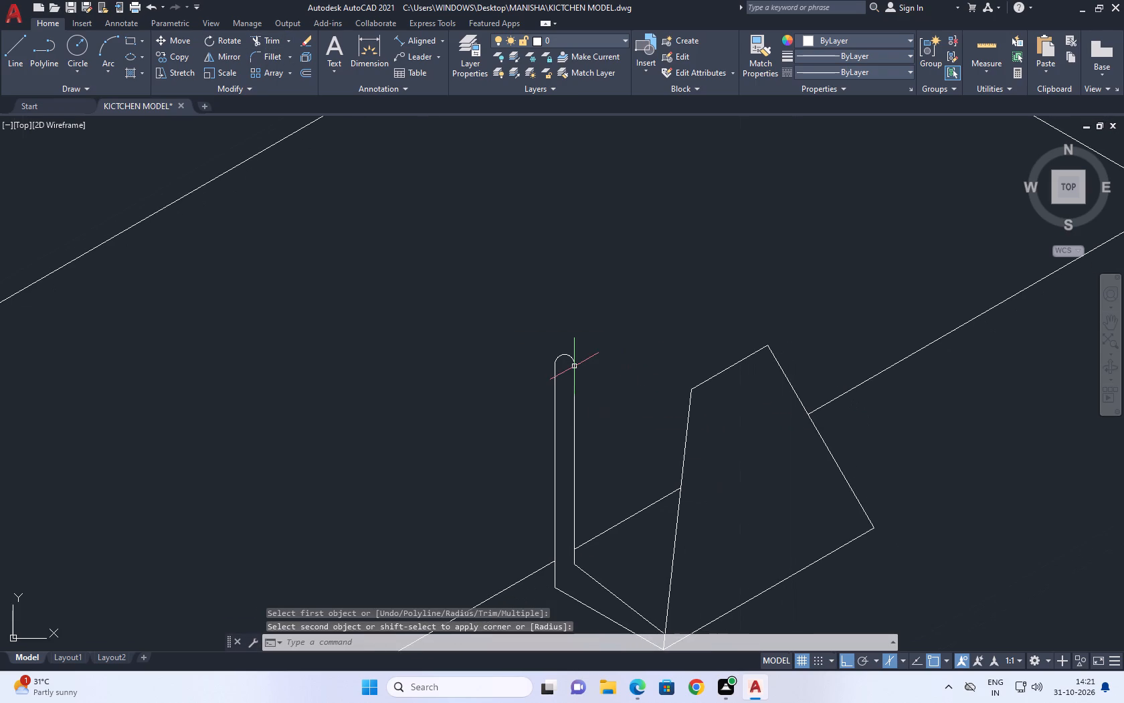
# Draw a spline with Ortho off, looping above the flared element's short top edge from its left corner to its right corner.
pyautogui.scroll(-3, 717, 449)
pyautogui.moveTo(732, 382); pyautogui.dragTo(718, 400, button='middle')
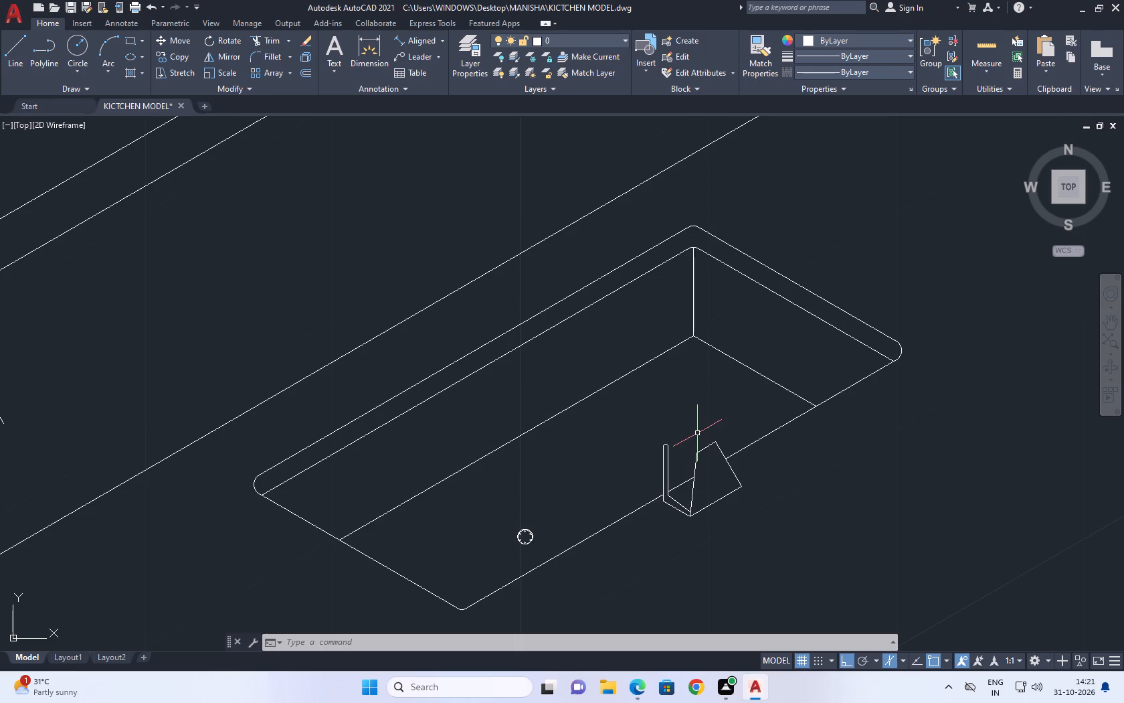
pyautogui.scroll(1, 689, 444)
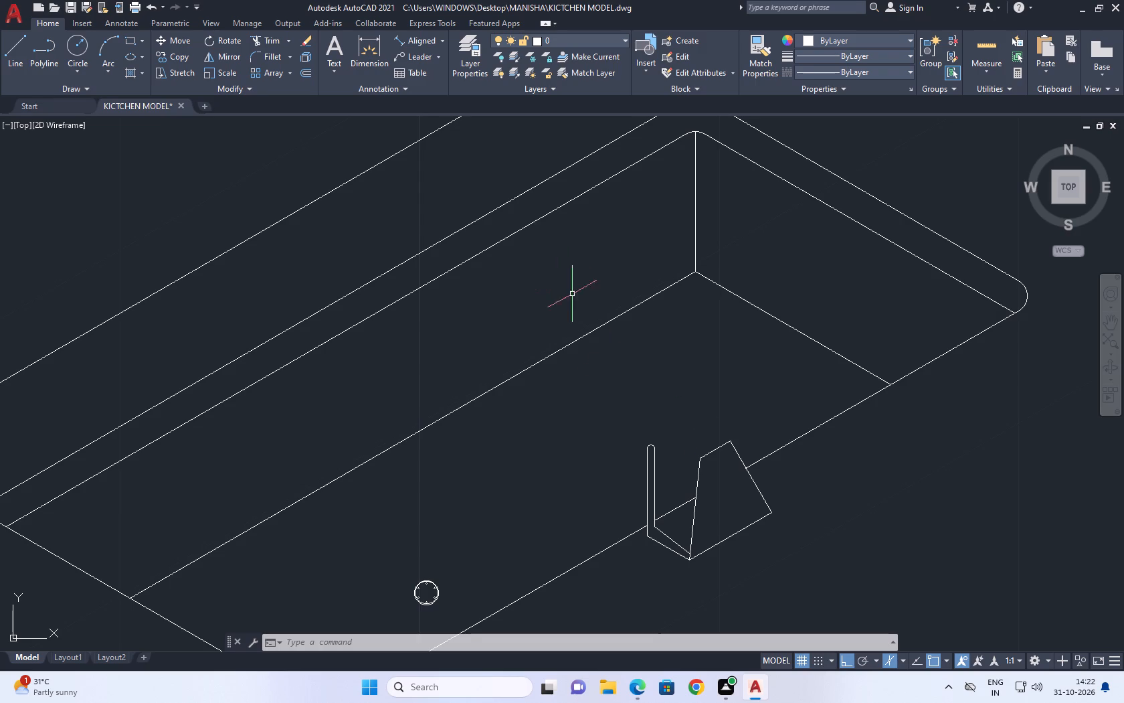
pyautogui.write('SPL')
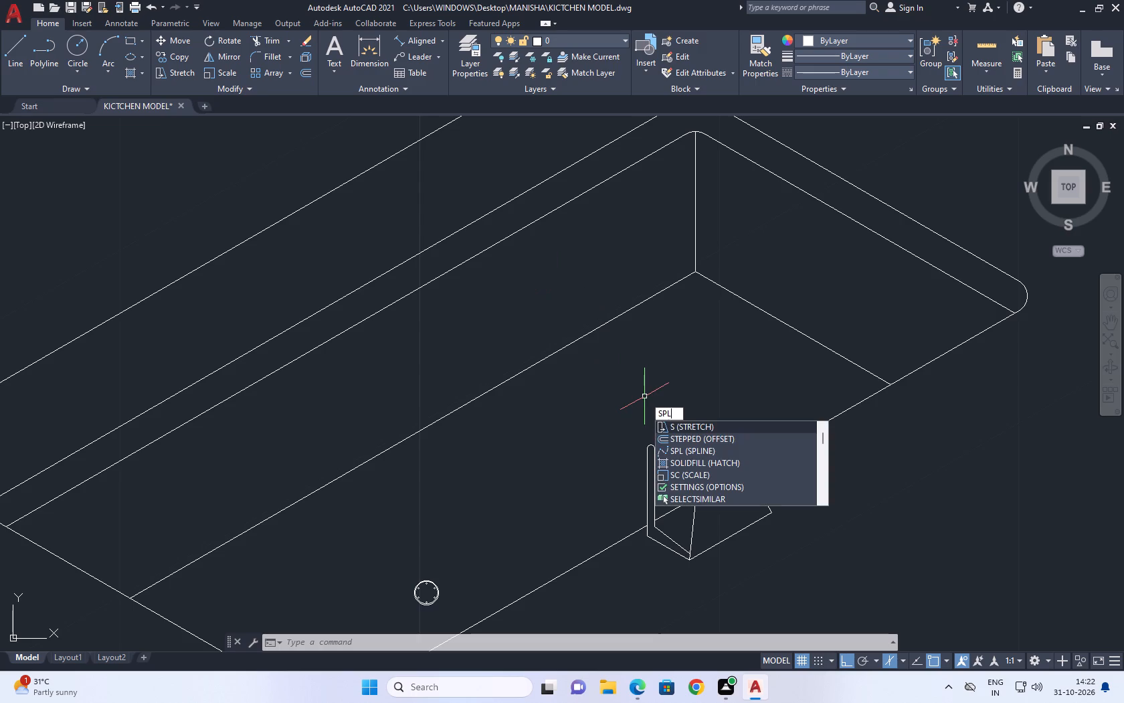
pyautogui.press('space')
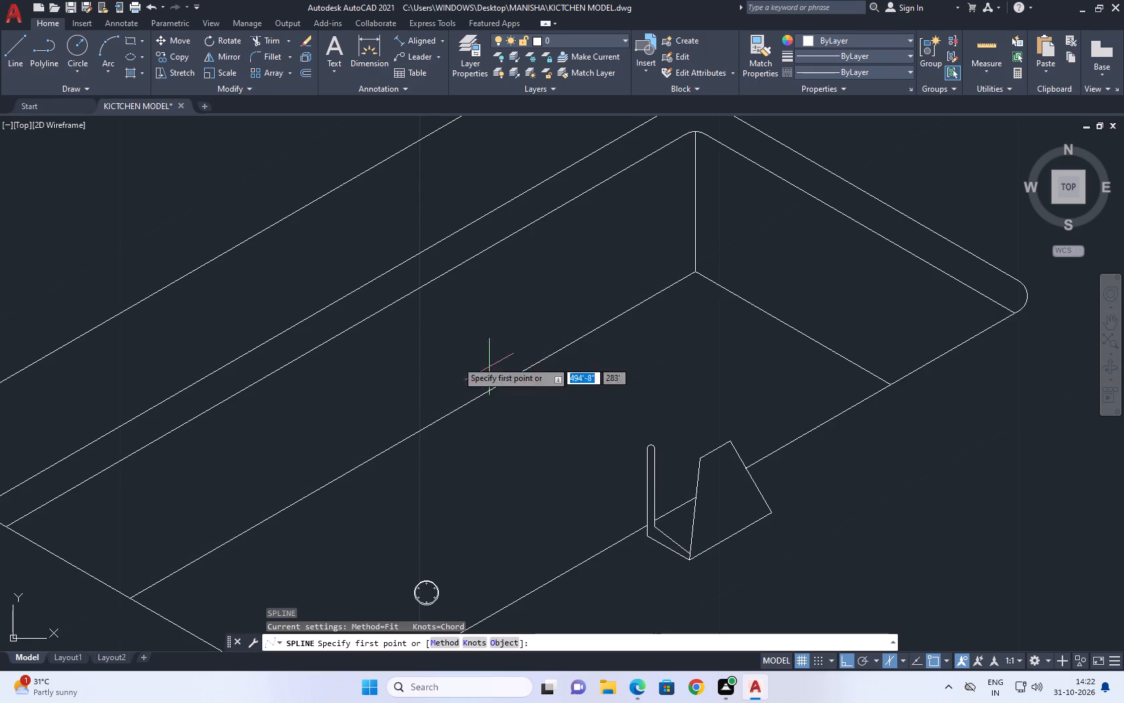
pyautogui.scroll(1, 700, 454)
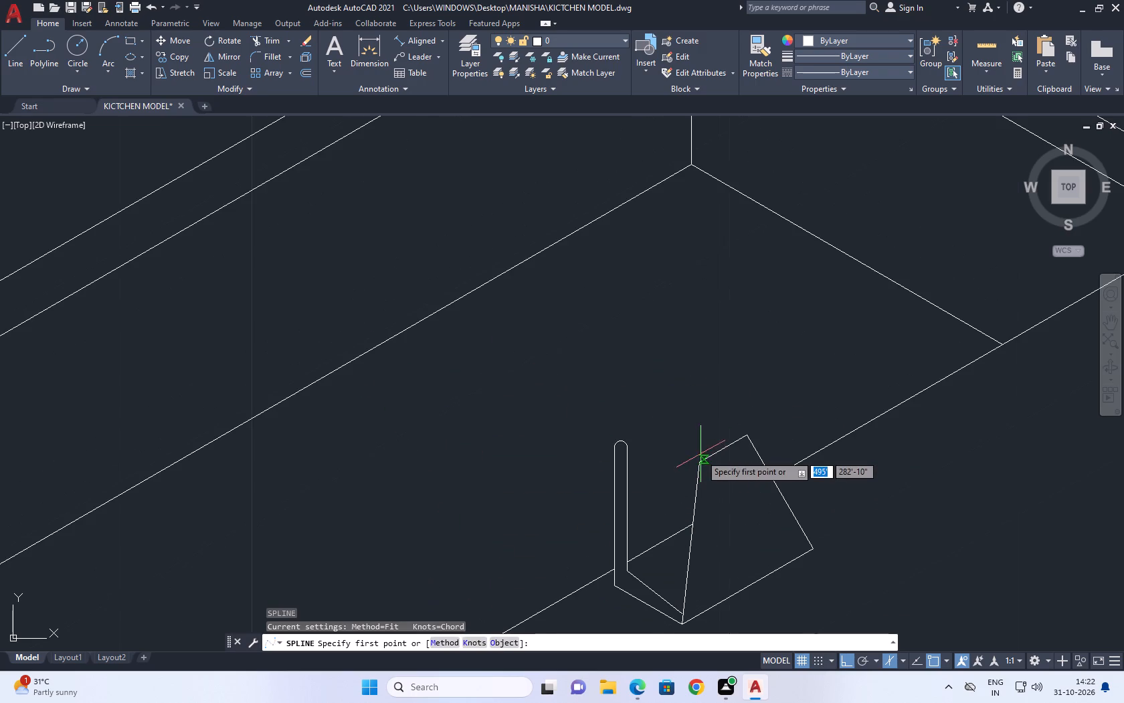
pyautogui.click(698, 463)
pyautogui.scroll(2, 685, 416)
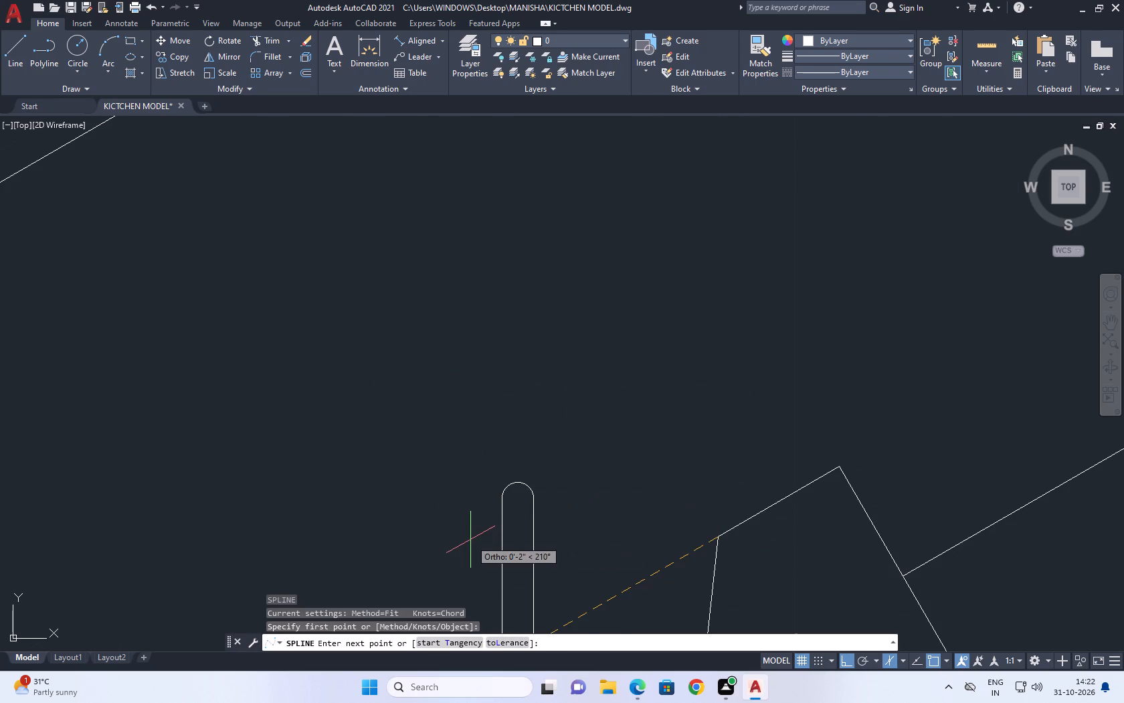
pyautogui.press('F8')
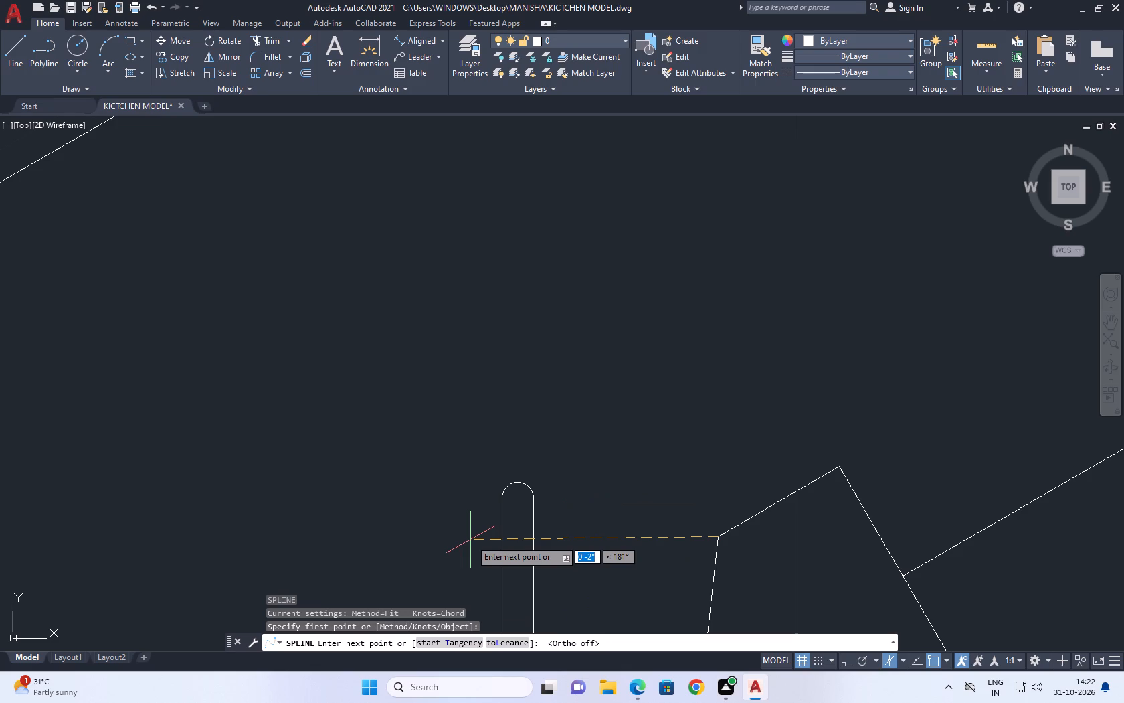
pyautogui.moveTo(670, 488); pyautogui.dragTo(649, 435, button='middle')
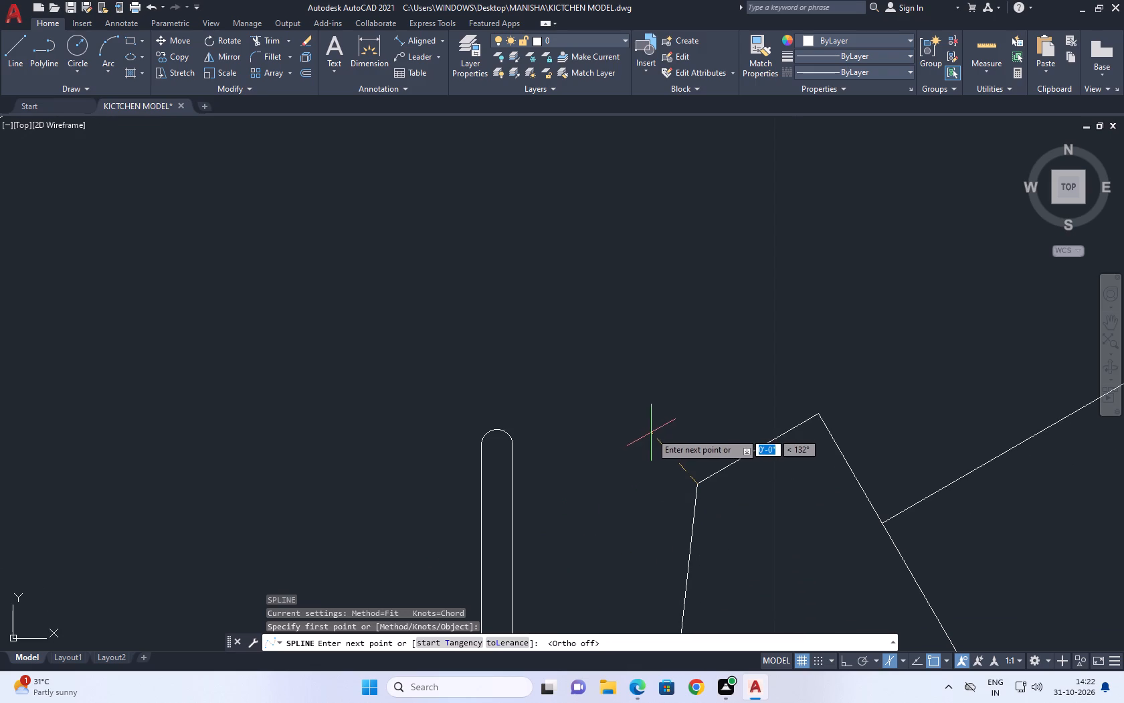
pyautogui.click(656, 415)
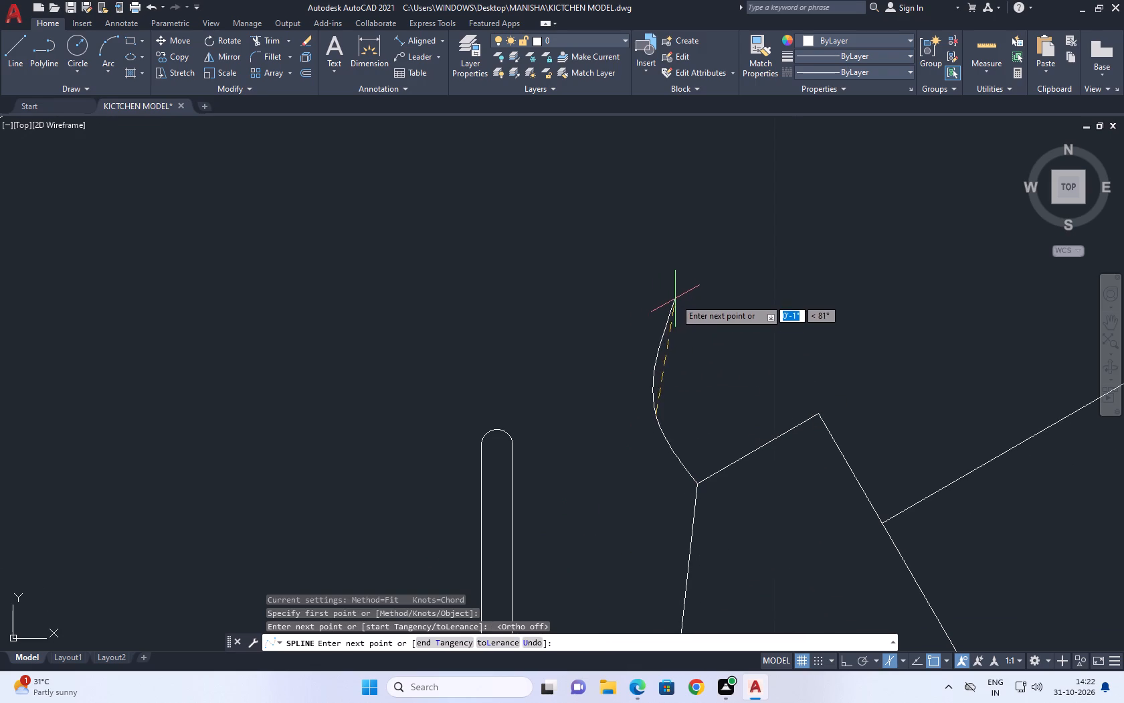
pyautogui.click(623, 313)
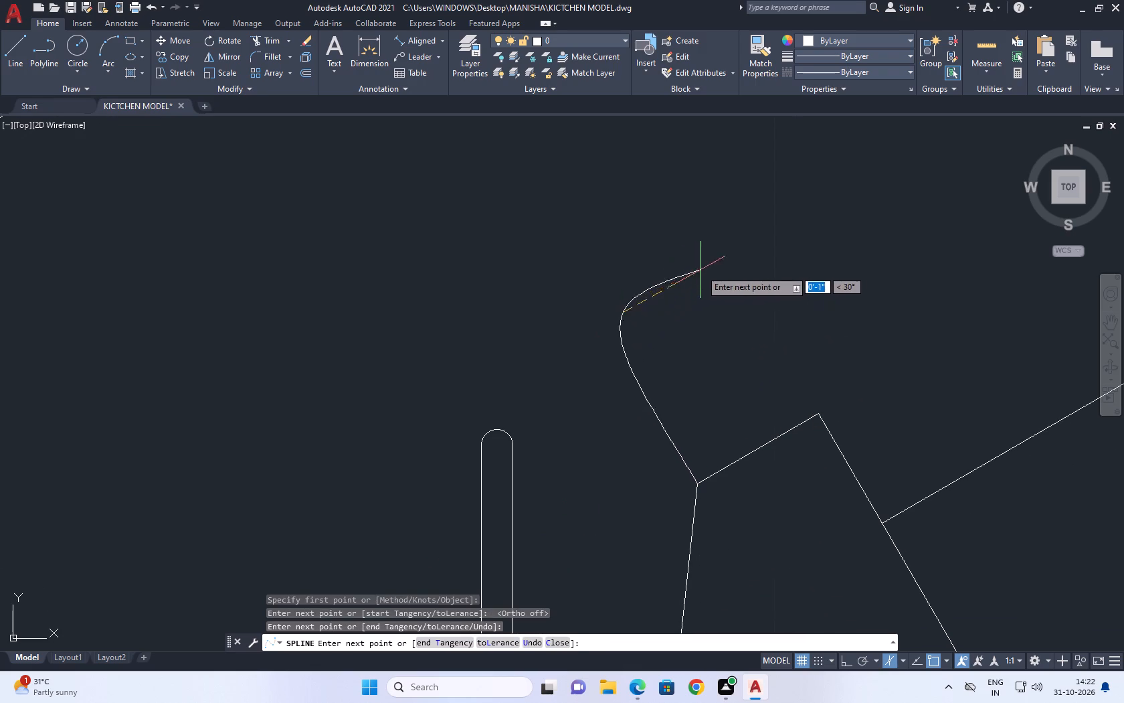
pyautogui.click(798, 270)
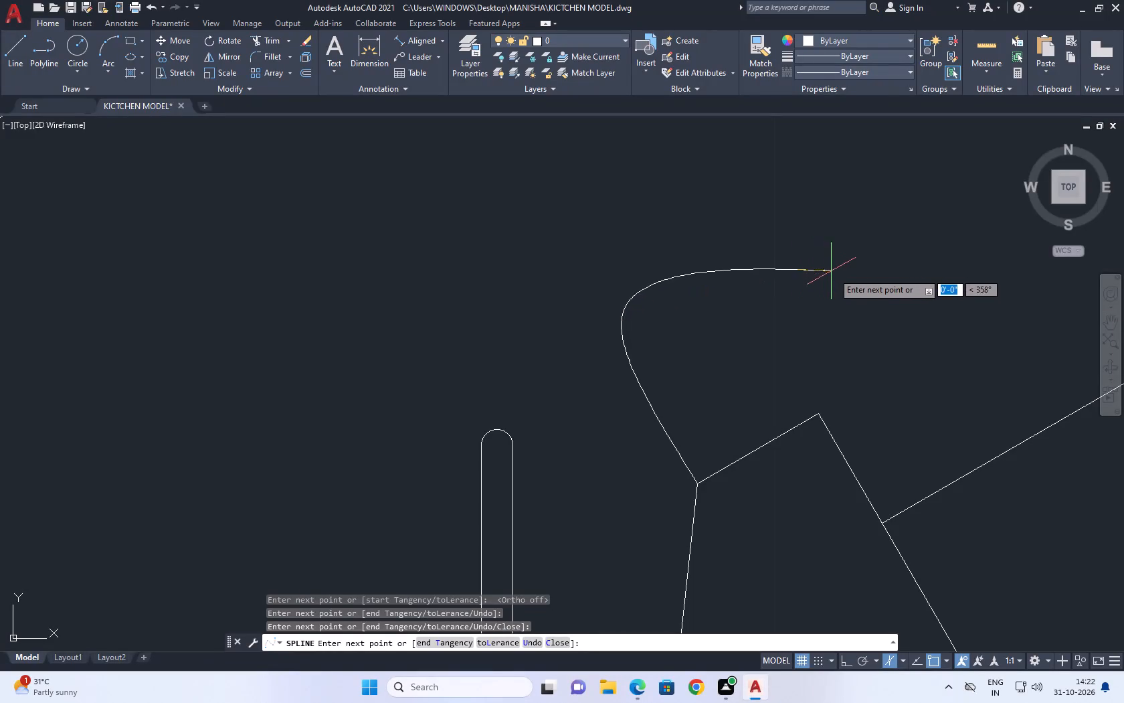
pyautogui.click(834, 297)
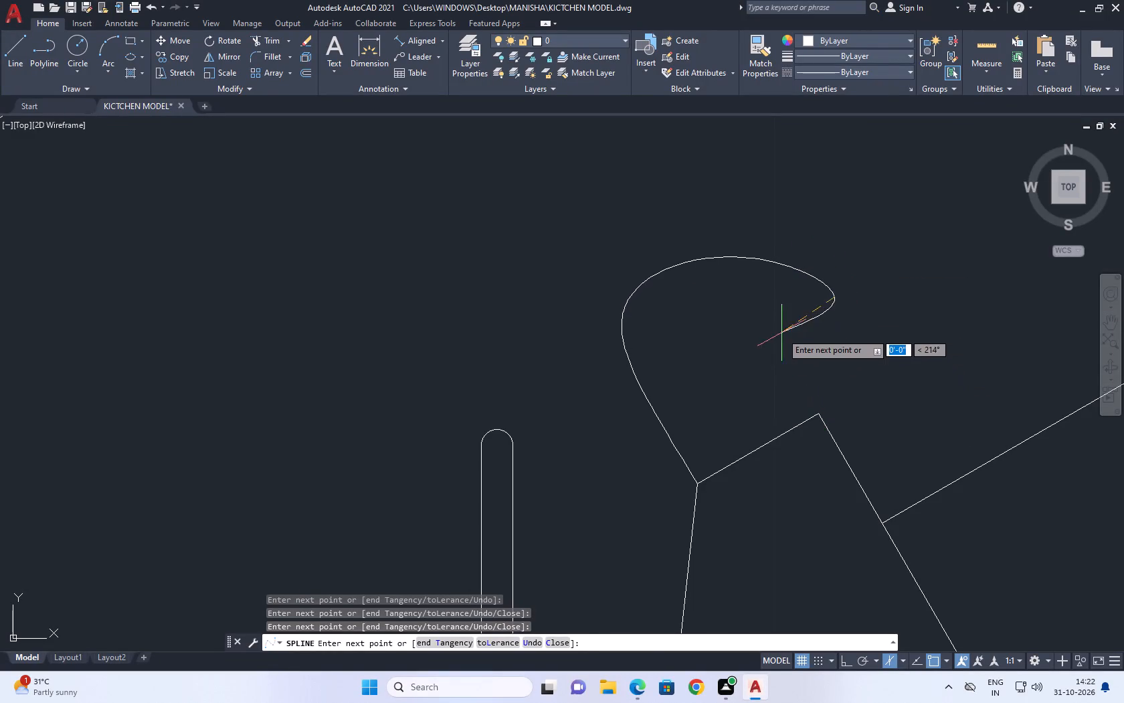
pyautogui.click(793, 349)
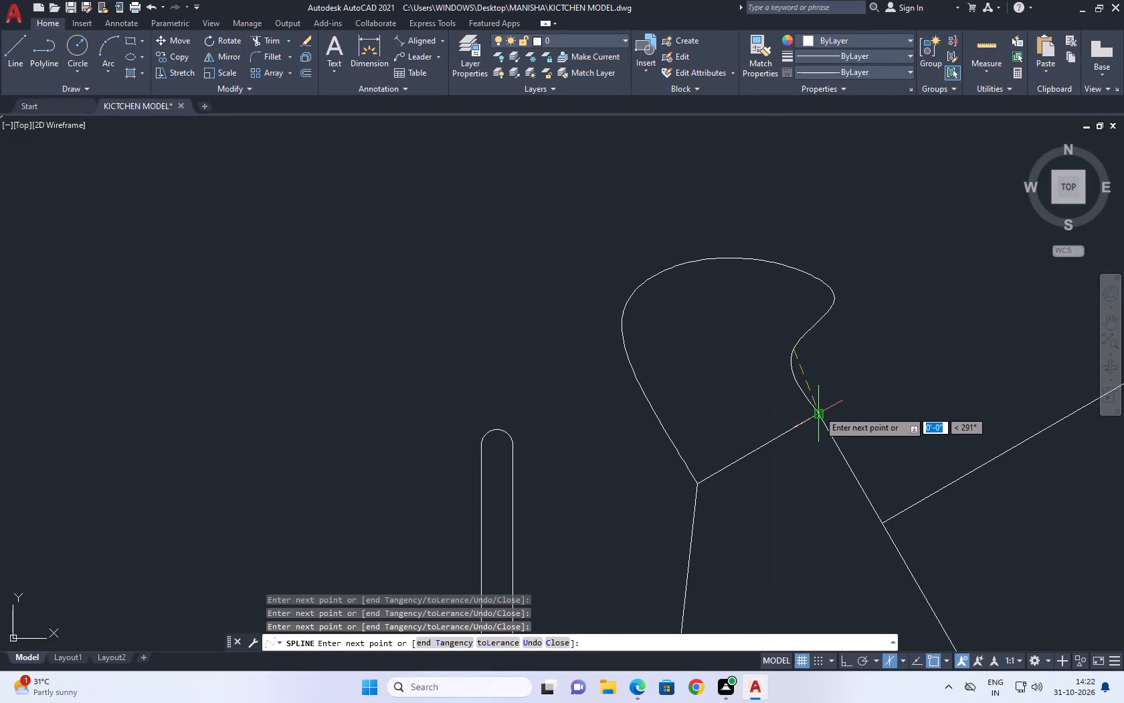
pyautogui.click(820, 411)
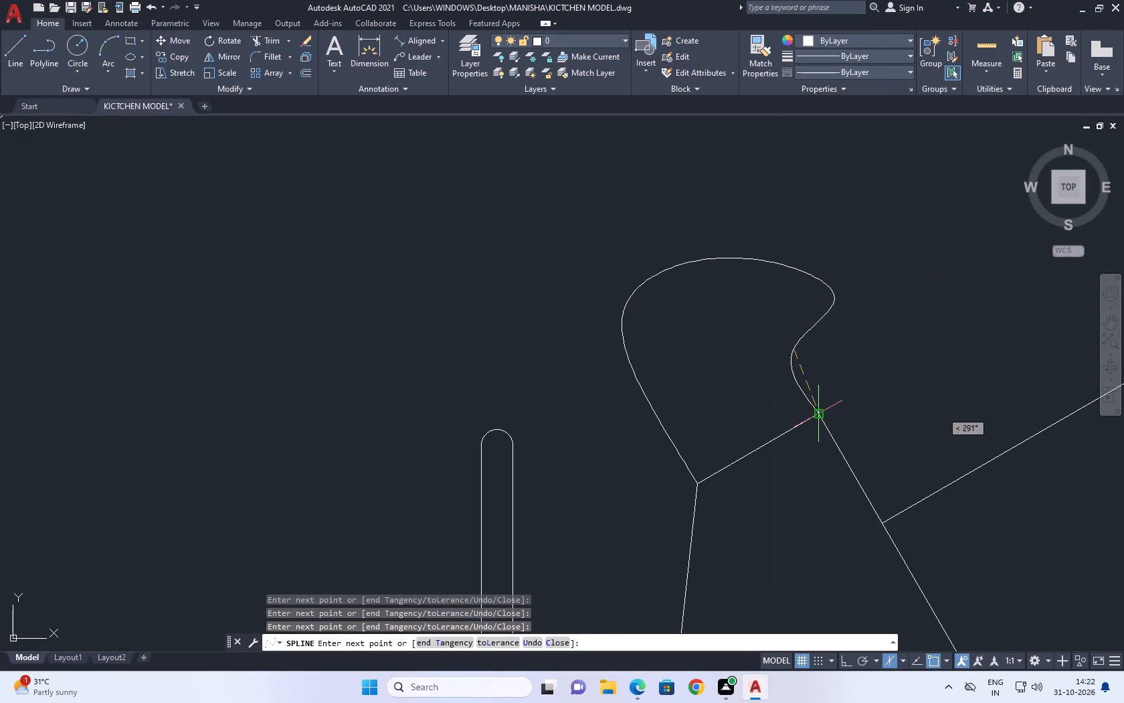
pyautogui.rightClick(807, 370)
pyautogui.click(833, 383)
# Move the spline's two upper right fit points inward to straighten the right side of the loop.
pyautogui.click(842, 295)
pyautogui.click(806, 266)
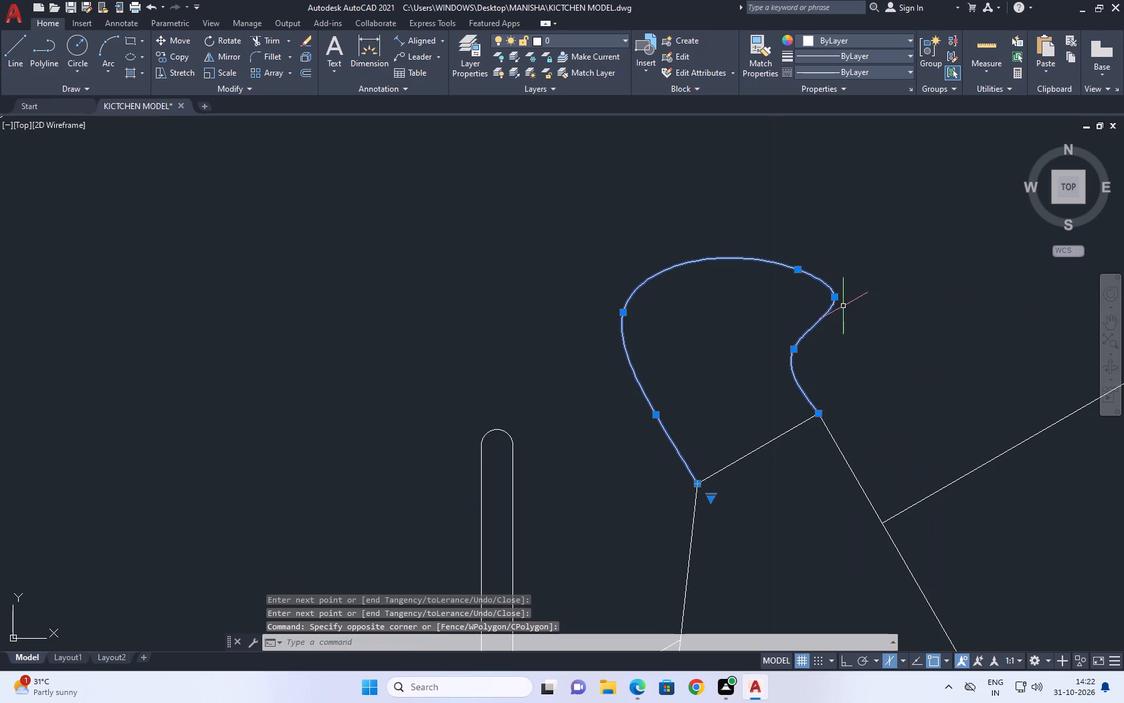
pyautogui.click(836, 299)
pyautogui.click(787, 283)
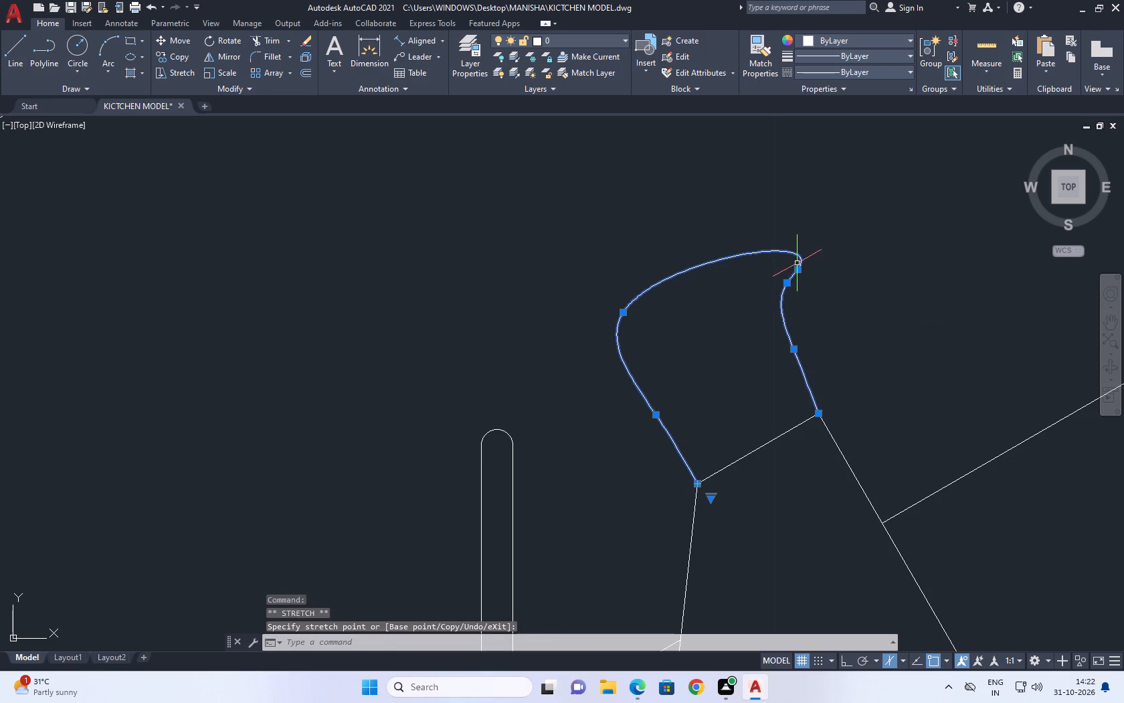
pyautogui.click(797, 263)
pyautogui.click(797, 271)
pyautogui.click(801, 268)
pyautogui.click(752, 264)
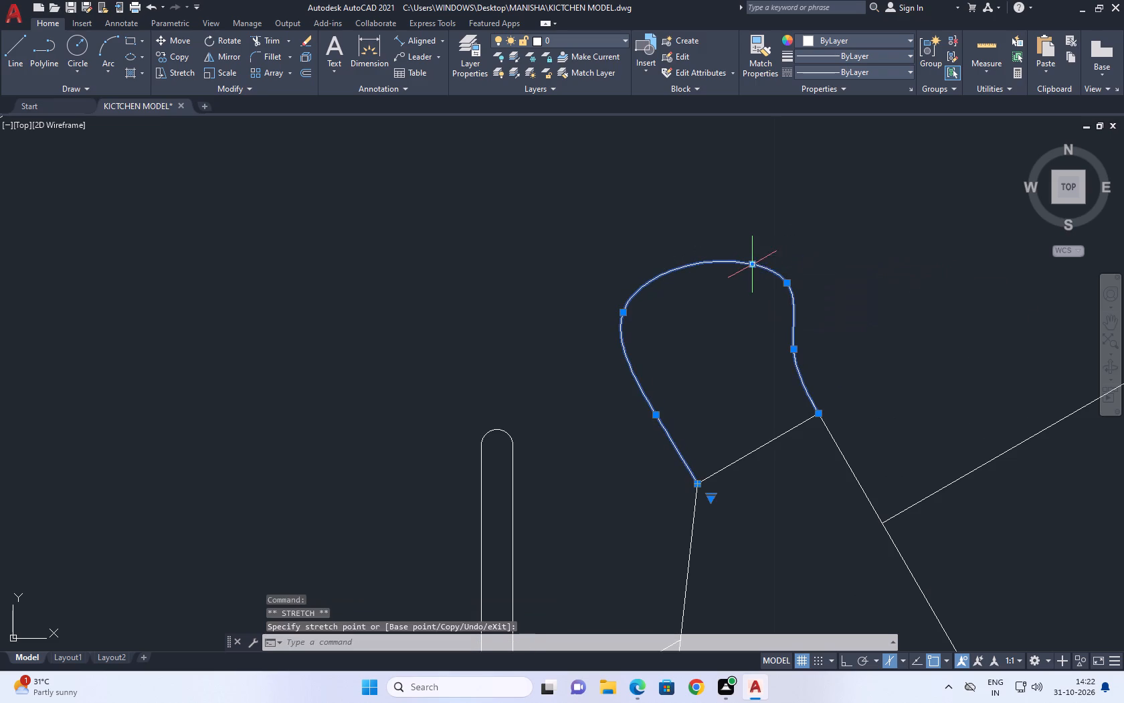
pyautogui.click(793, 287)
pyautogui.click(774, 293)
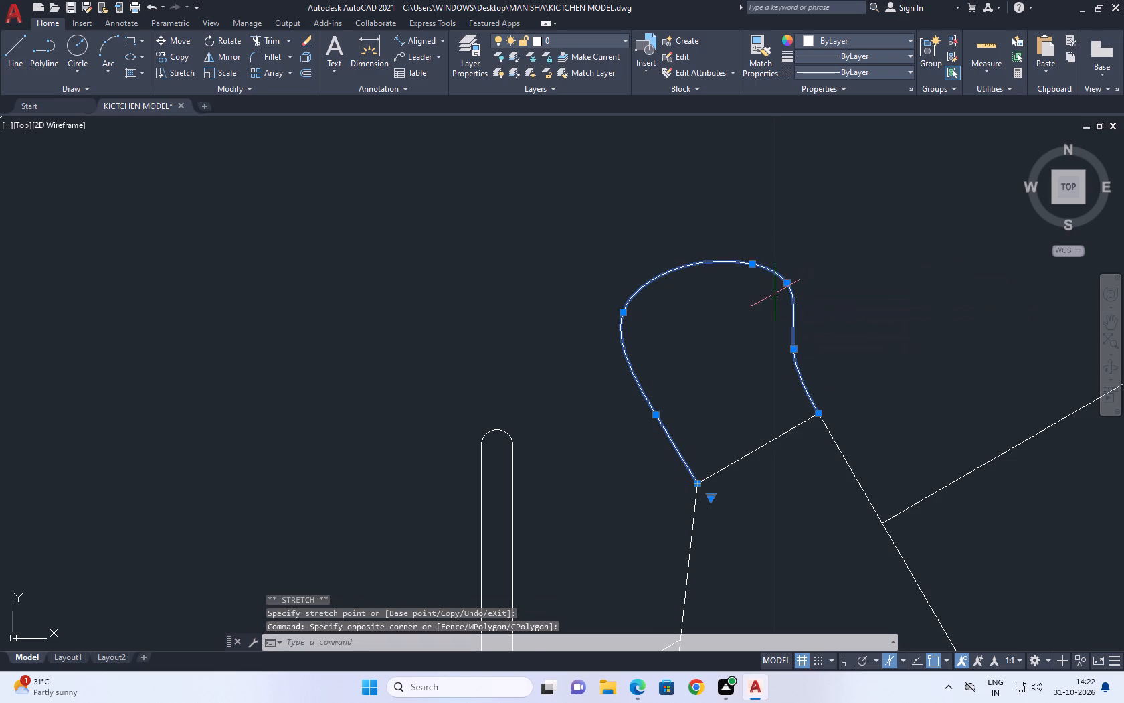
pyautogui.click(789, 282)
pyautogui.click(765, 287)
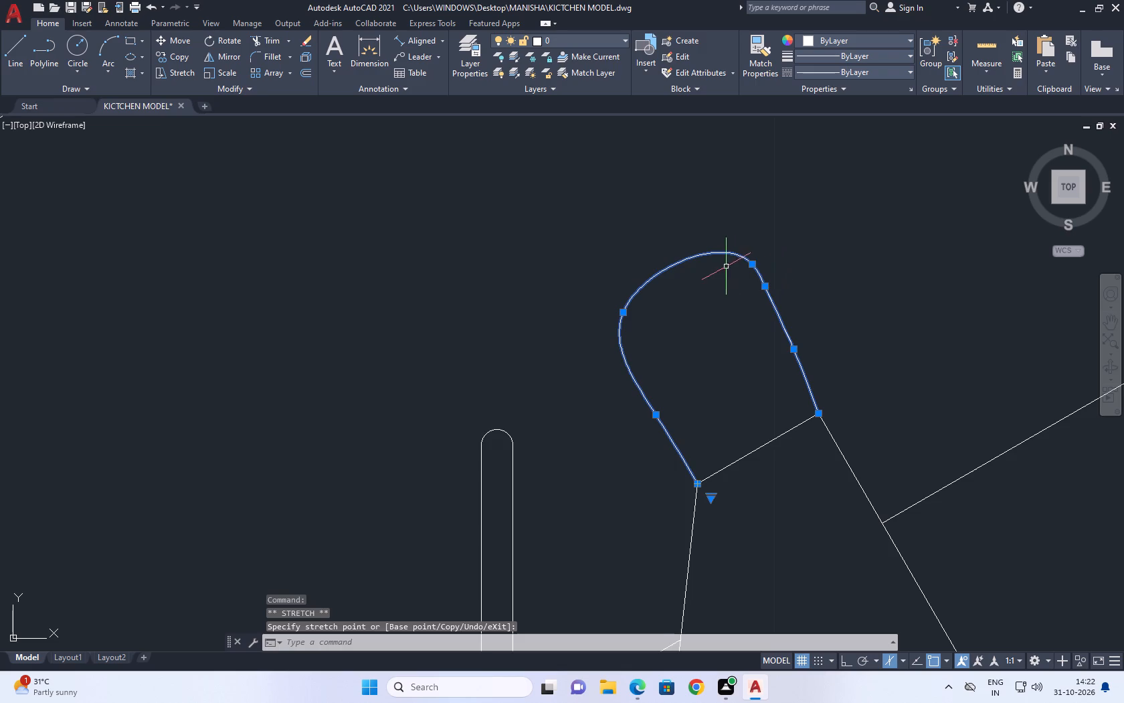
# Lower the fit point at the spline's top and pull the left shoulder fit point inward to smooth the rounded outline.
pyautogui.scroll(1, 750, 263)
pyautogui.click(752, 262)
pyautogui.click(747, 290)
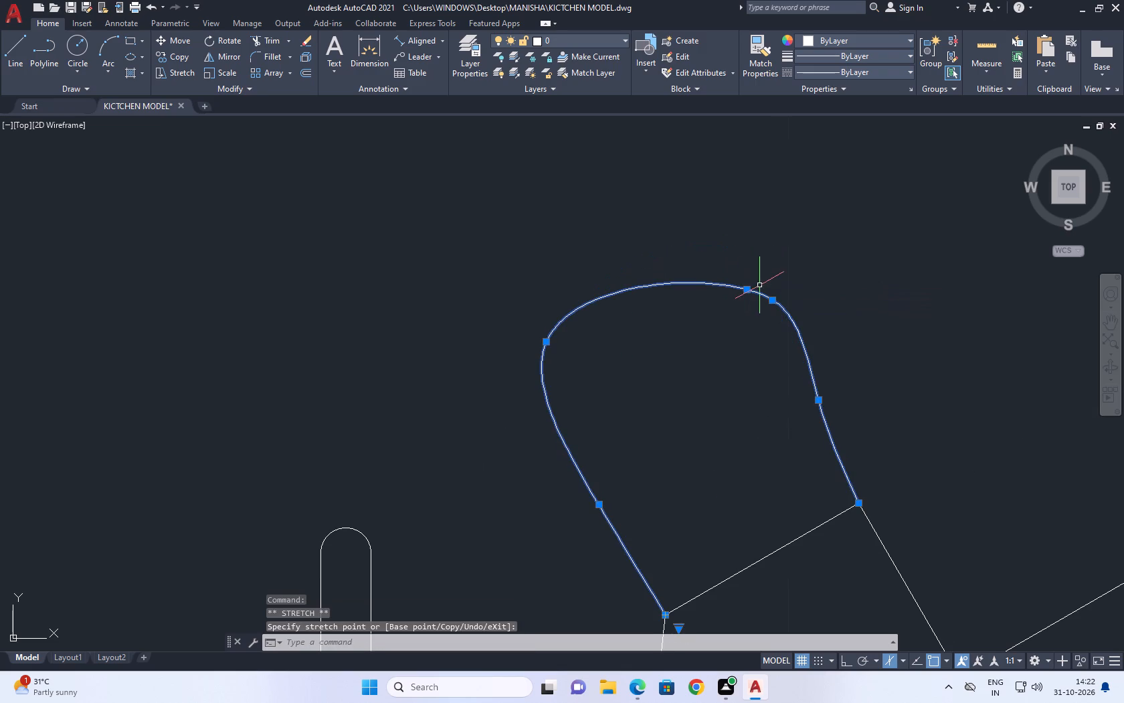
pyautogui.click(547, 343)
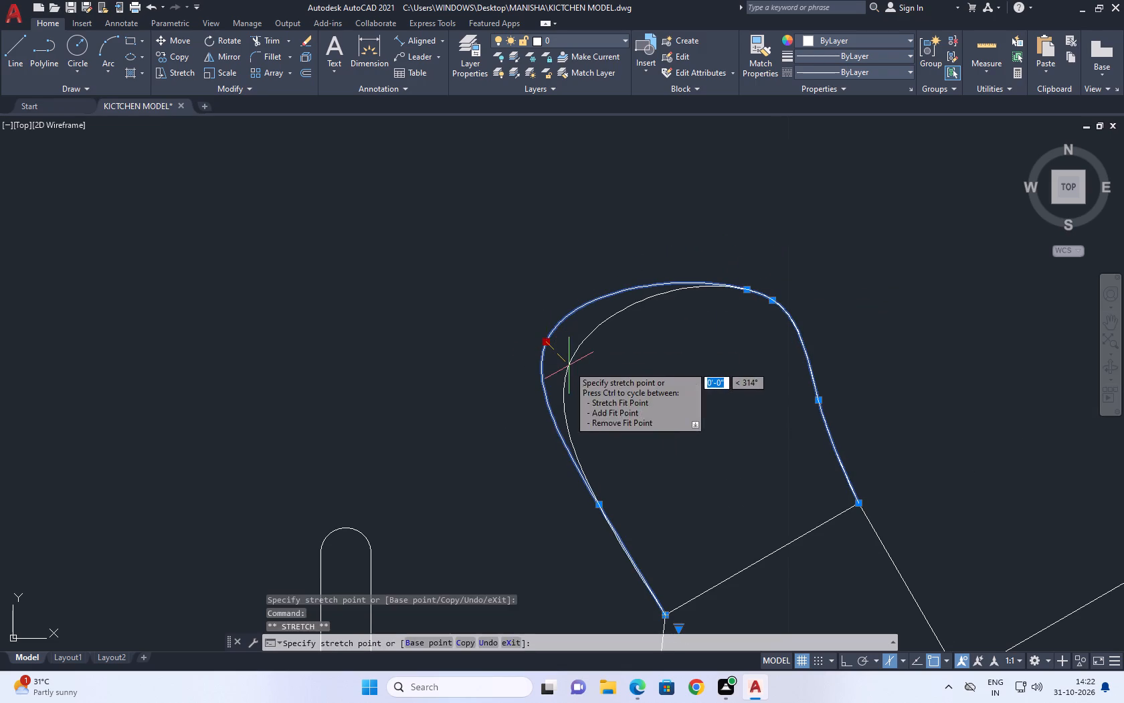
pyautogui.click(569, 366)
pyautogui.rightClick(618, 352)
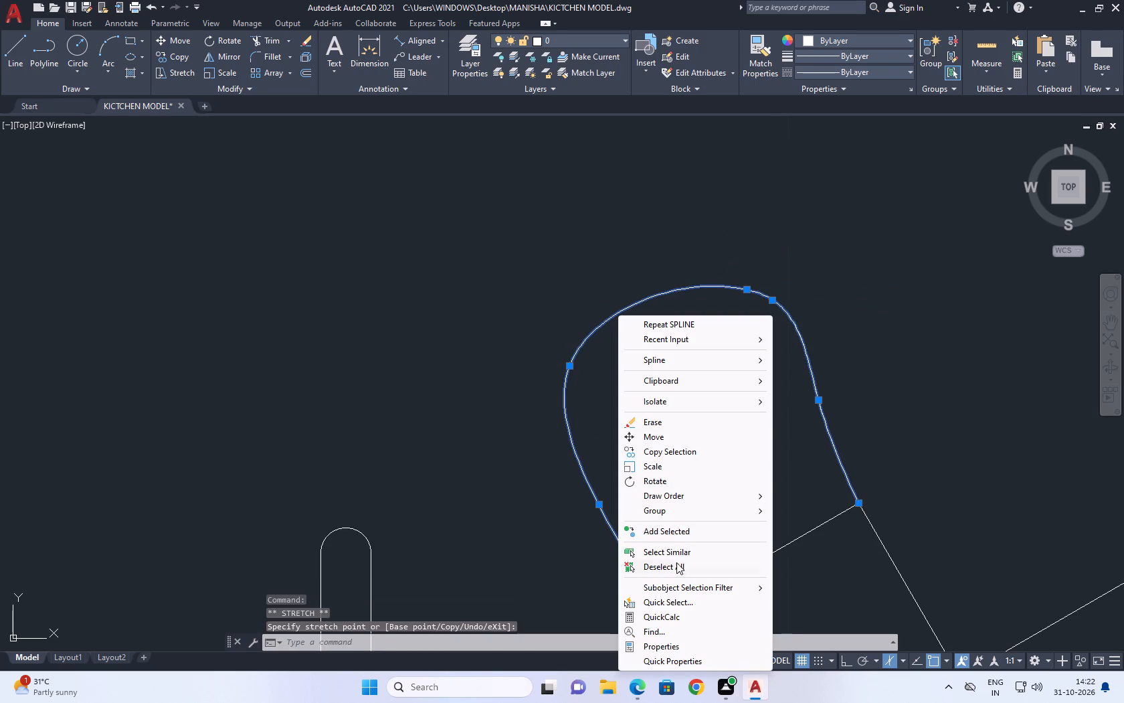
pyautogui.click(670, 568)
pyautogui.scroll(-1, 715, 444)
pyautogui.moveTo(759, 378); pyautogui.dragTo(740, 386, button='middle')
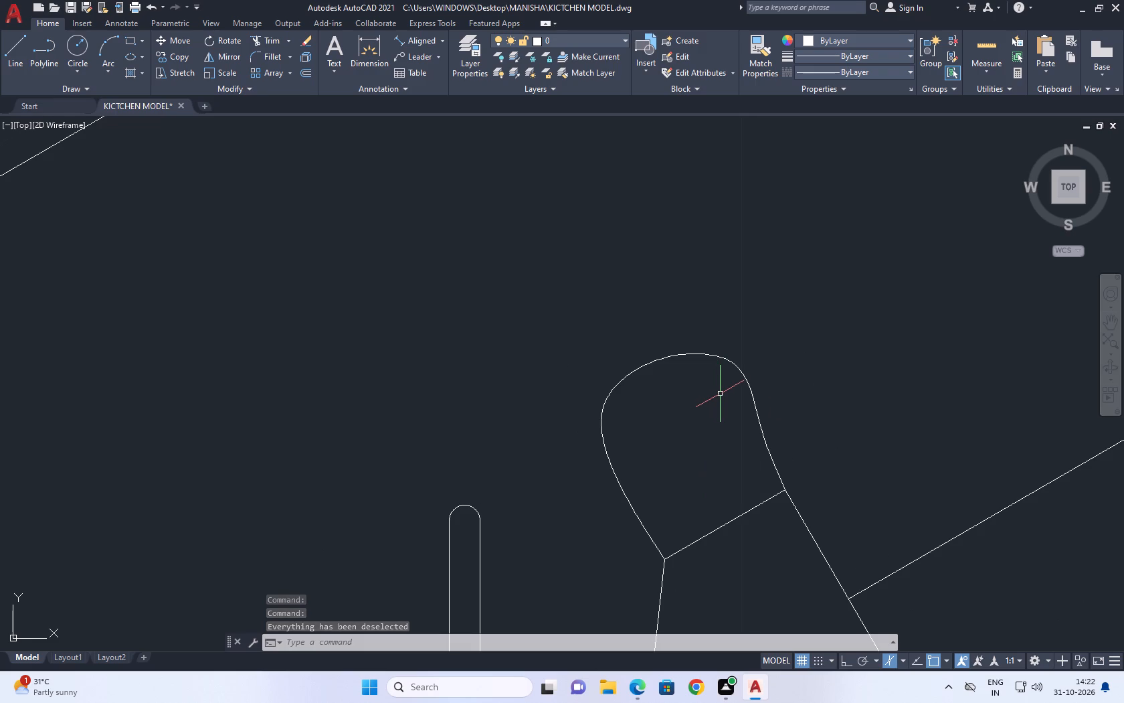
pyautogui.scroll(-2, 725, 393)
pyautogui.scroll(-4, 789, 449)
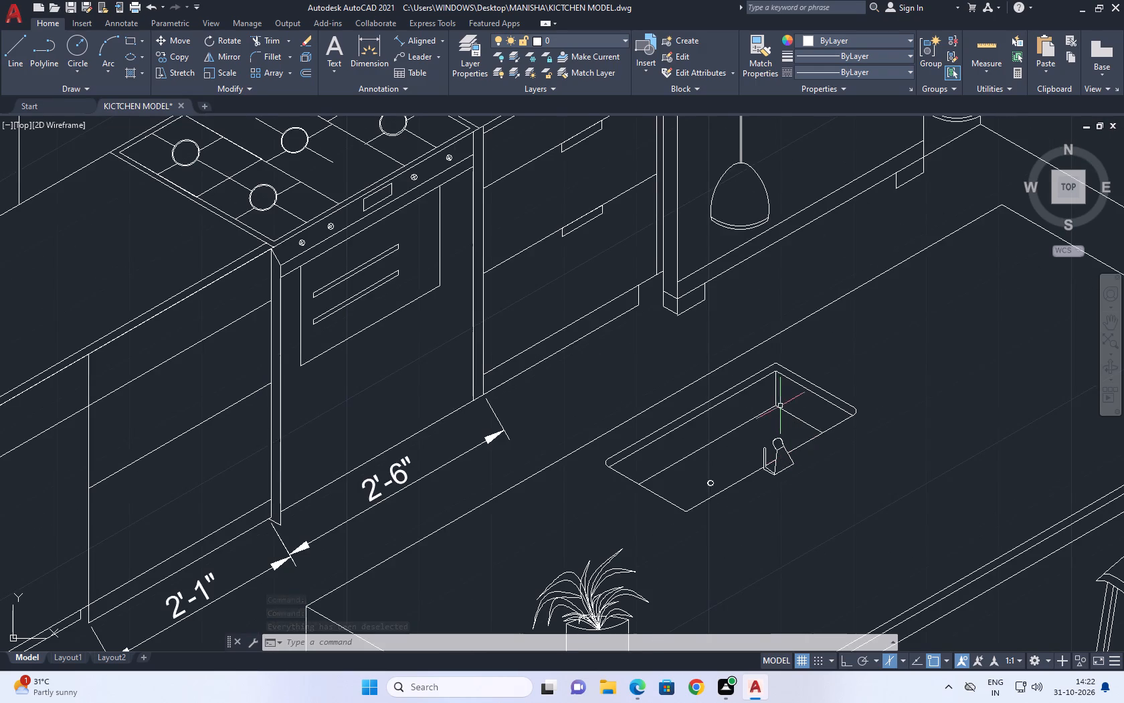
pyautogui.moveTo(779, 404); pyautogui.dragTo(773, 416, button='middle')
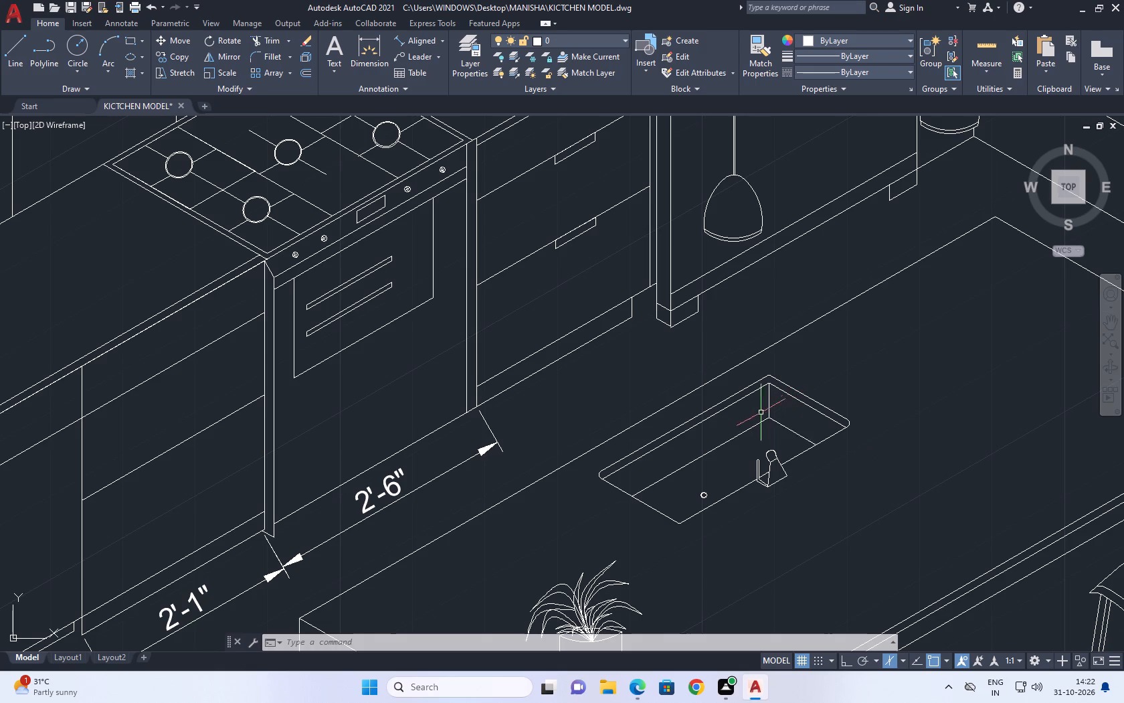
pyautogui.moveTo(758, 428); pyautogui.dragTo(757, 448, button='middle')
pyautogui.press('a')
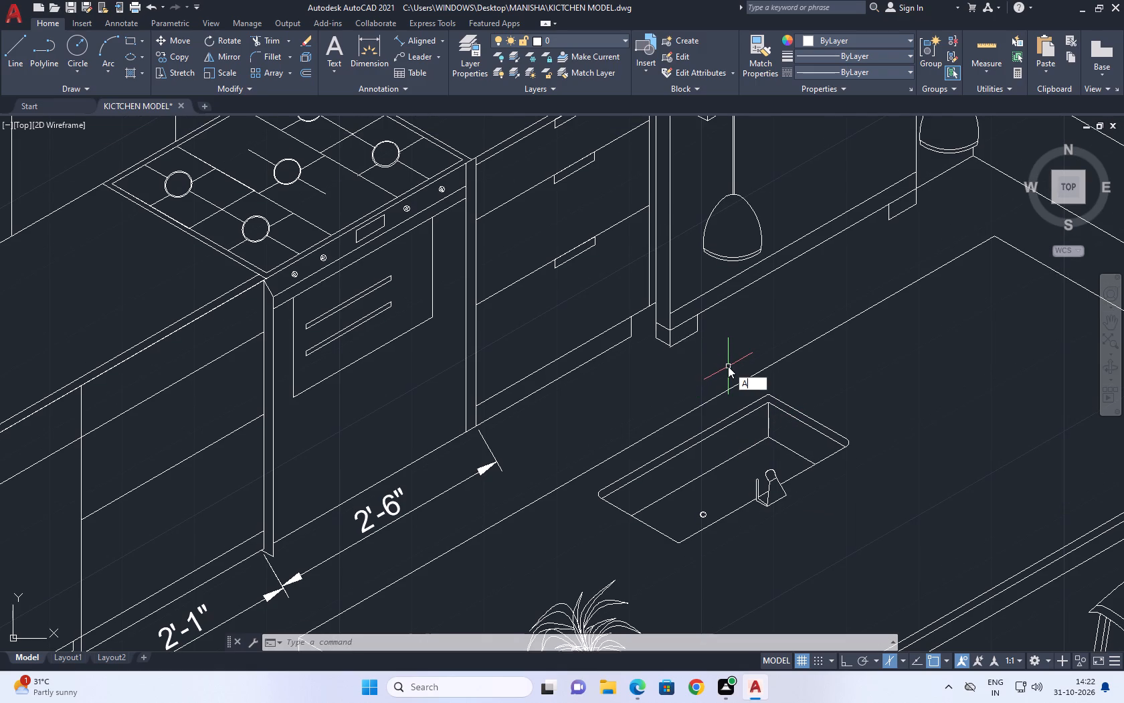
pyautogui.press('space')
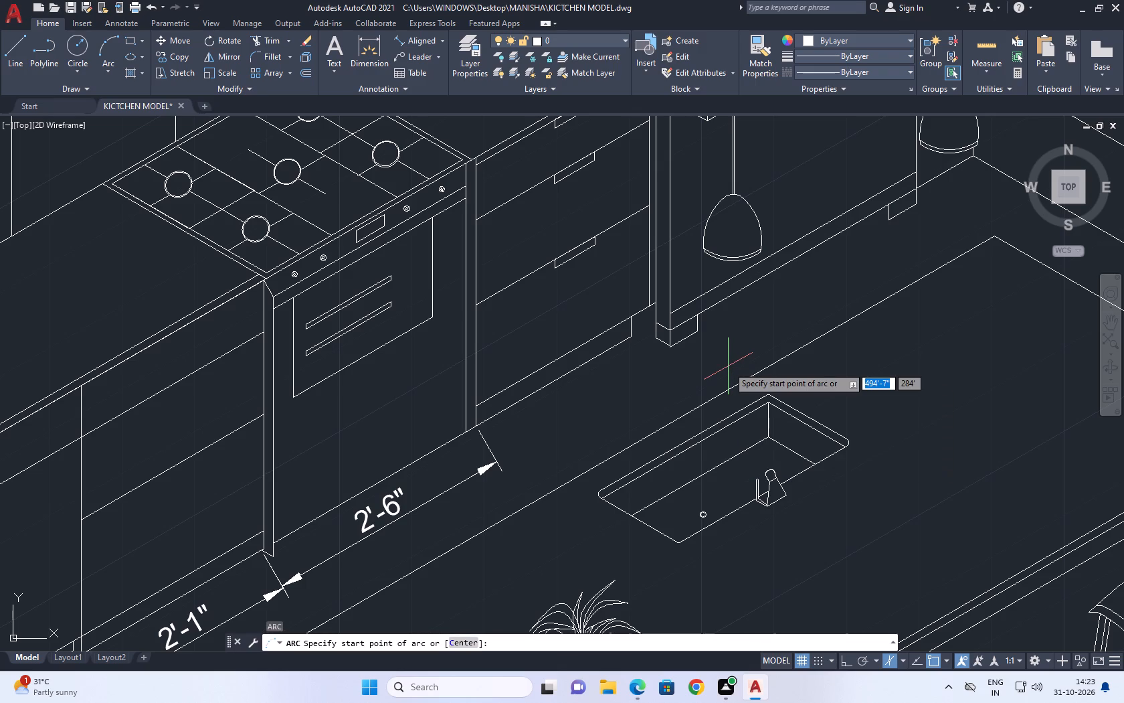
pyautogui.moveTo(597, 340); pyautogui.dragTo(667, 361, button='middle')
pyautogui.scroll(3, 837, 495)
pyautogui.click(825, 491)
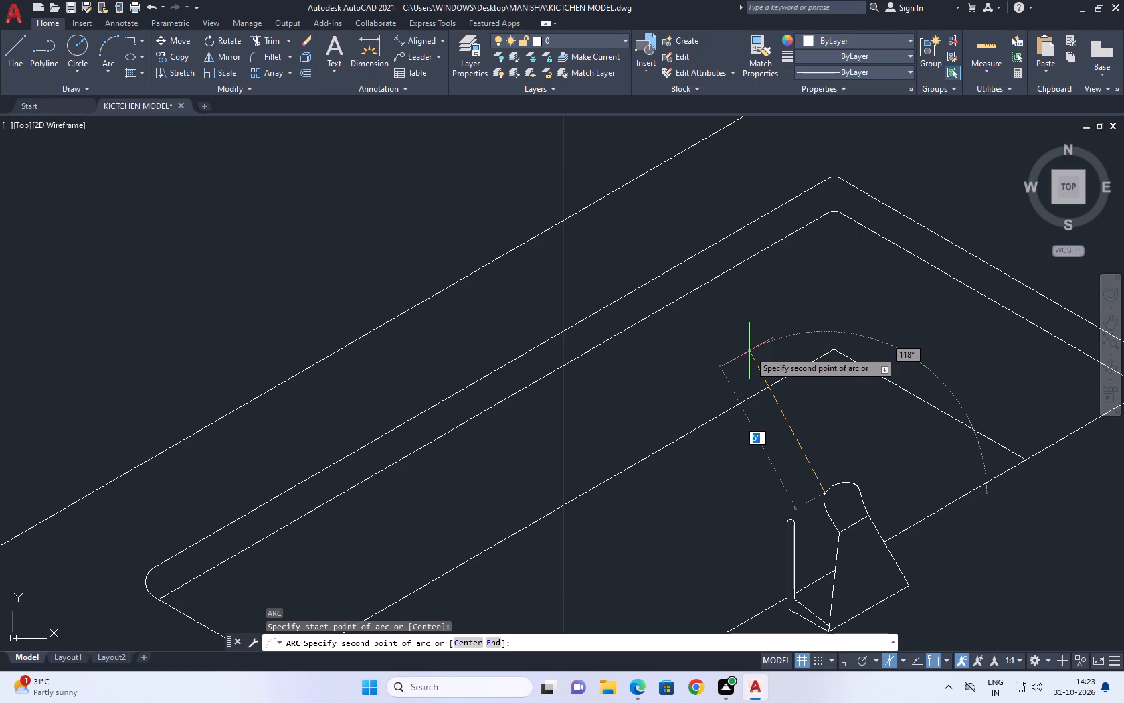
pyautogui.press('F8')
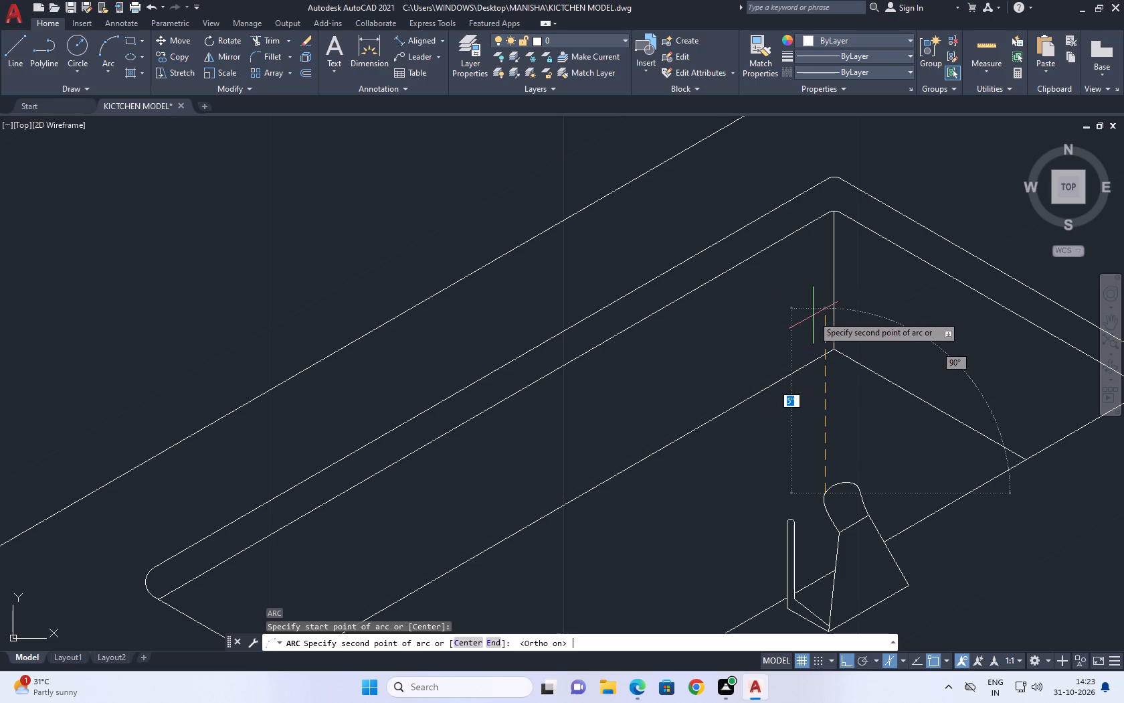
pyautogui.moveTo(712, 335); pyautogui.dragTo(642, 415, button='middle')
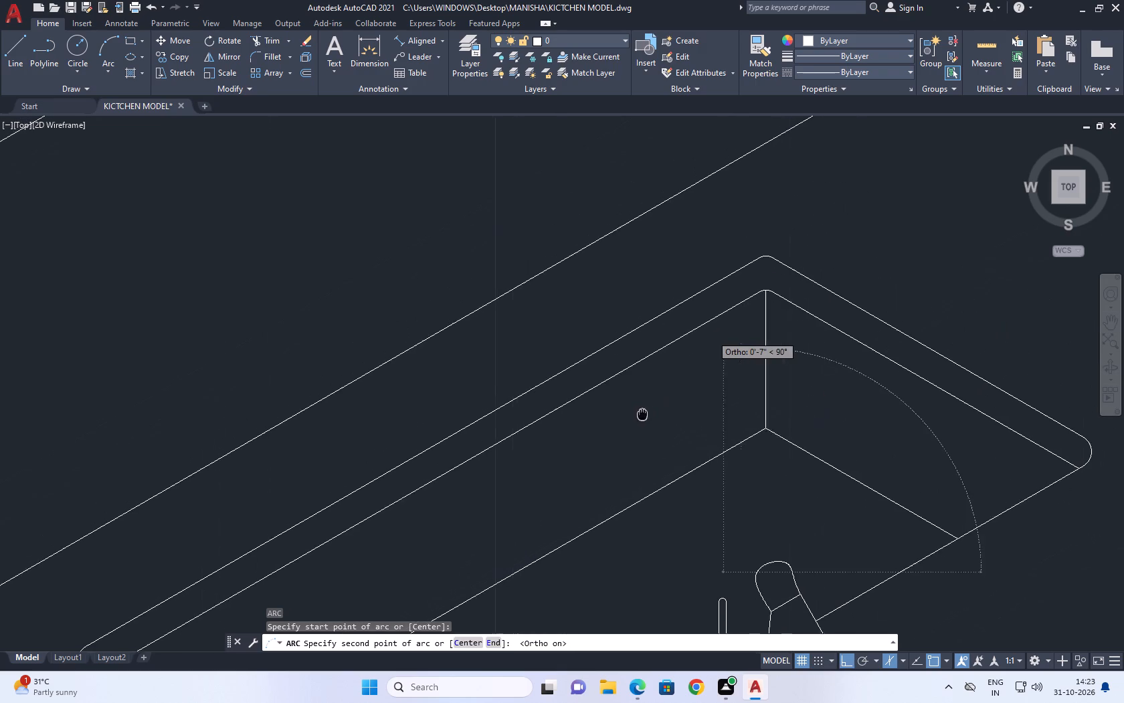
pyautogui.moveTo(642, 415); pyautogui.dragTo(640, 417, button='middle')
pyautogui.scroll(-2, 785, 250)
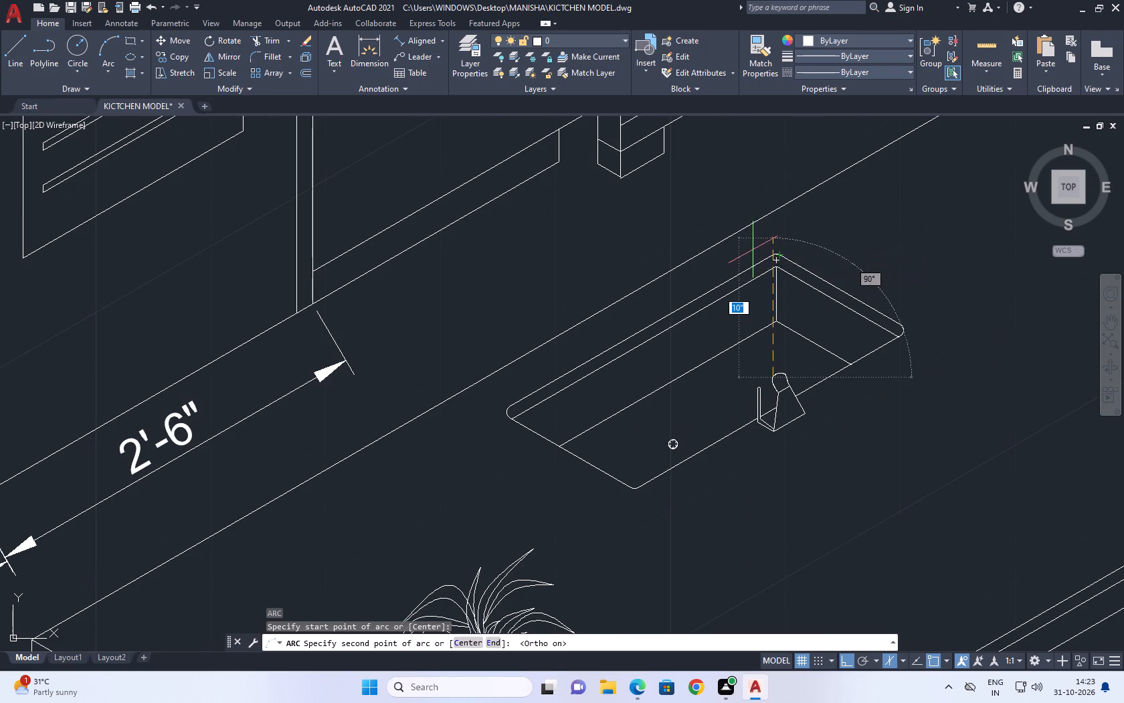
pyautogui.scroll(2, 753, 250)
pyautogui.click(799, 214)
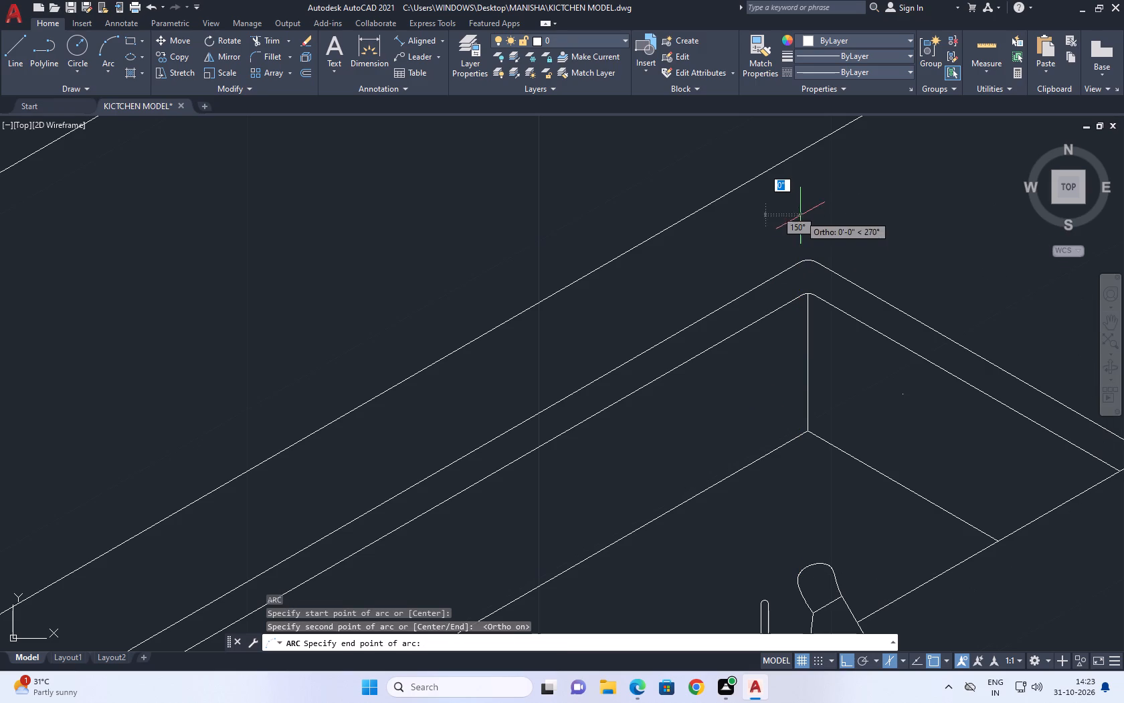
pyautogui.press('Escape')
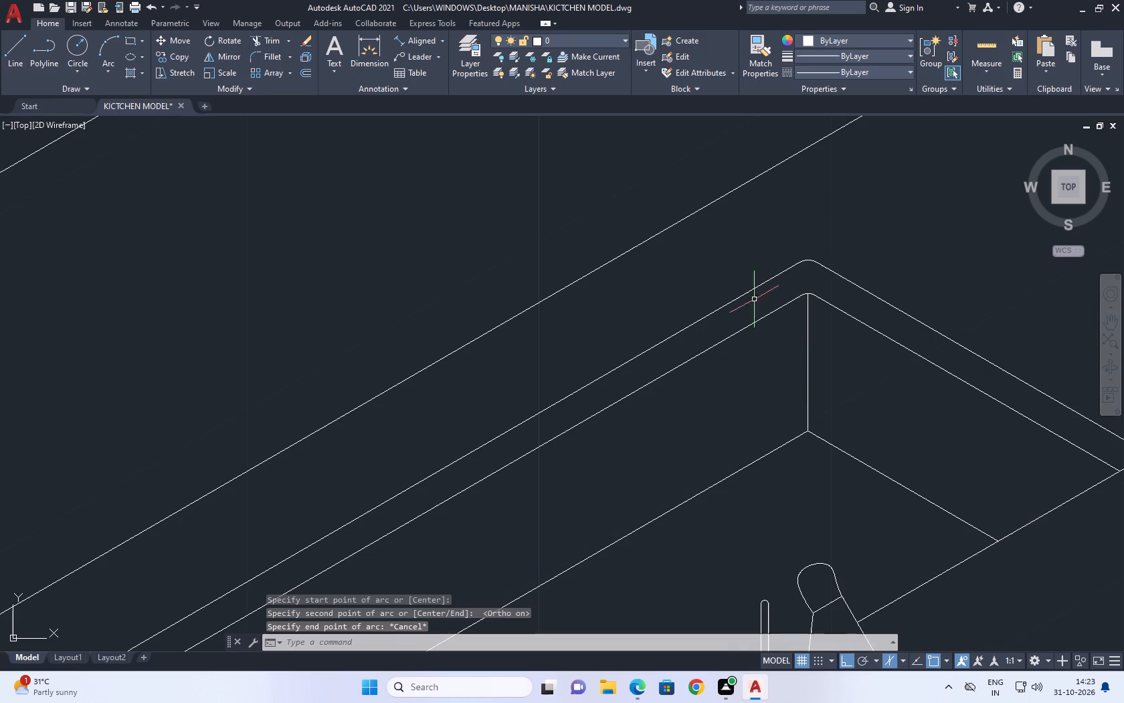
# Move the whole faucet element about 5" off the sink's front edge onto the countertop, using Ortho on Isoplane Left.
pyautogui.moveTo(850, 323); pyautogui.dragTo(826, 303, button='middle')
pyautogui.scroll(-2, 875, 376)
pyautogui.moveTo(799, 473); pyautogui.dragTo(766, 307, button='middle')
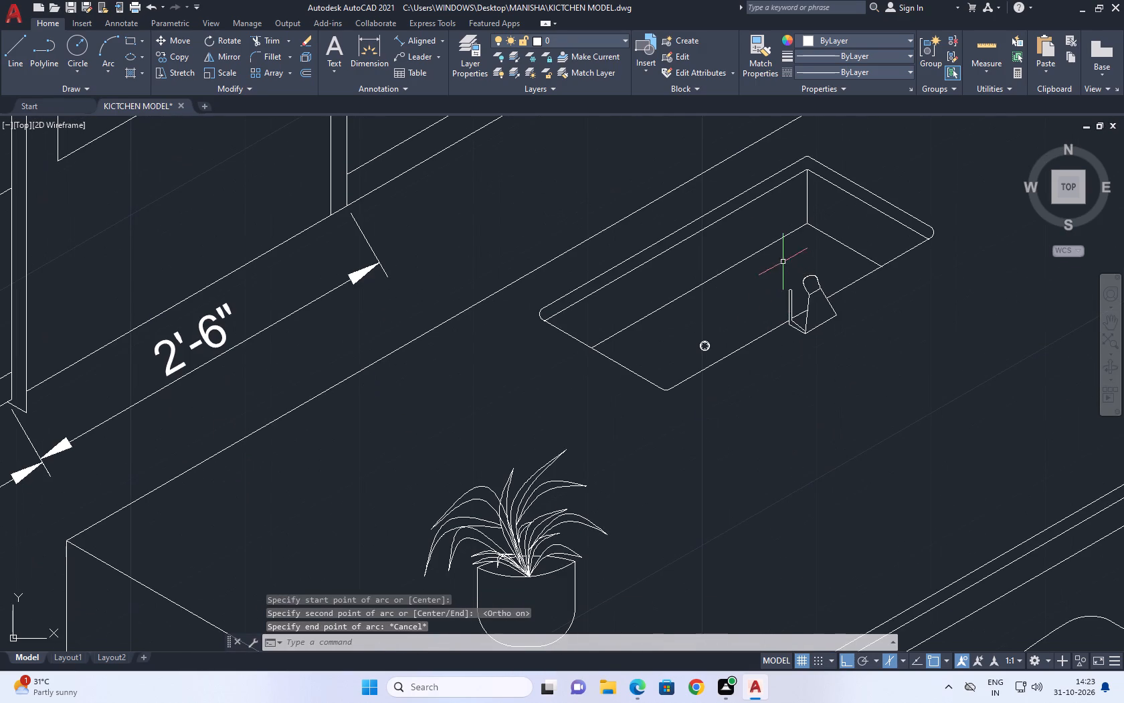
pyautogui.click(781, 260)
pyautogui.click(847, 364)
pyautogui.moveTo(851, 362); pyautogui.dragTo(759, 302, button='middle')
pyautogui.scroll(1, 689, 292)
pyautogui.press('m')
pyautogui.press('space')
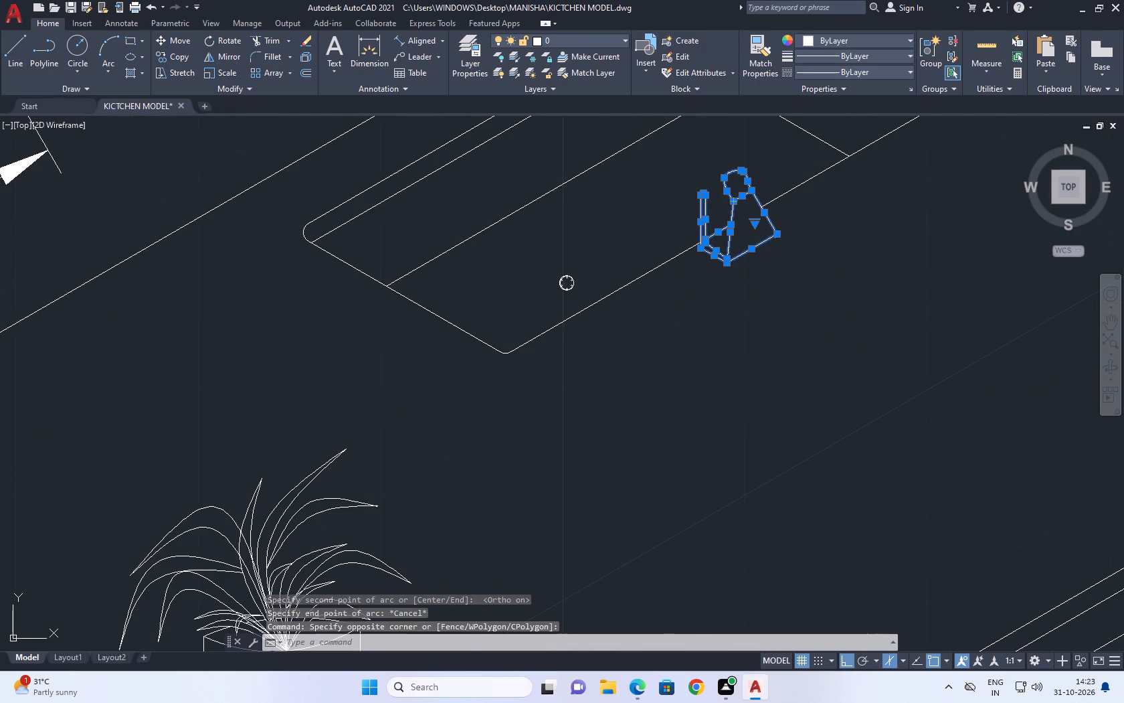
pyautogui.click(723, 337)
pyautogui.press('F8')
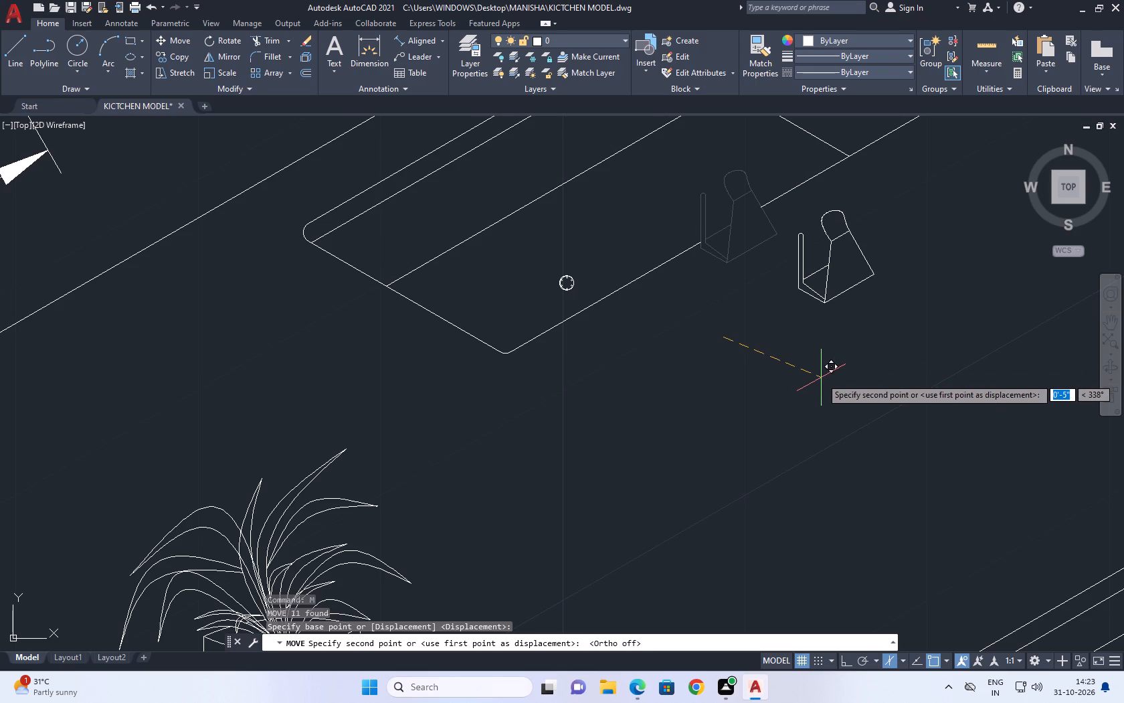
pyautogui.press('F8')
pyautogui.press('F5')
pyautogui.click(822, 379)
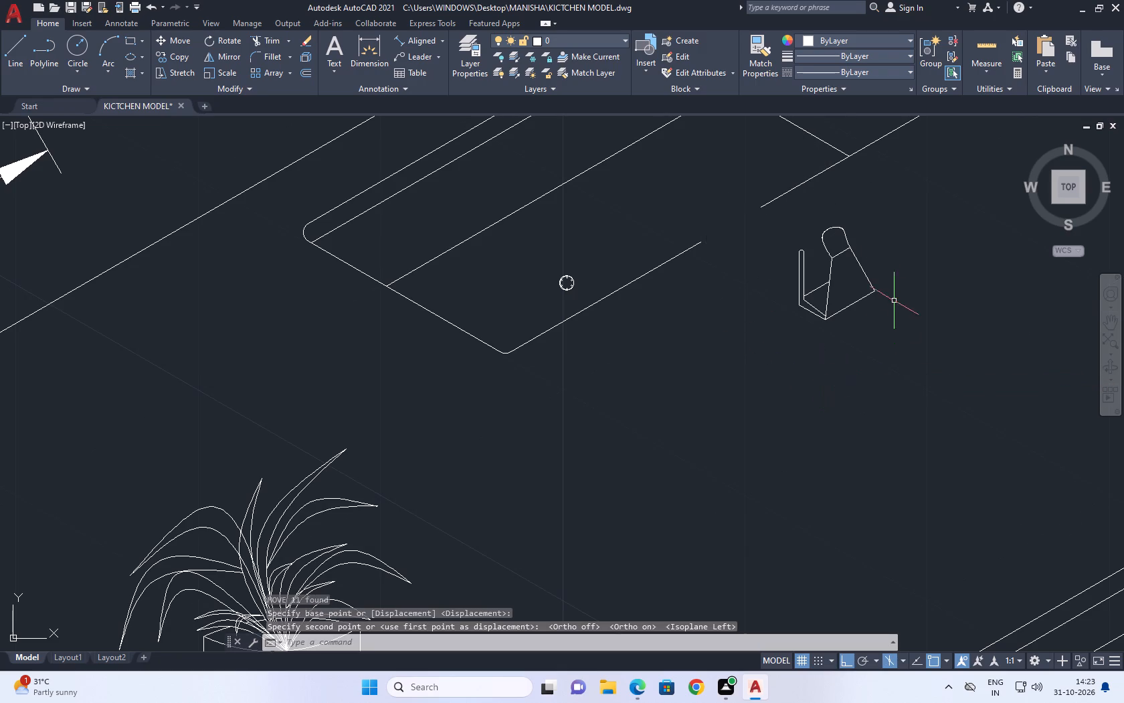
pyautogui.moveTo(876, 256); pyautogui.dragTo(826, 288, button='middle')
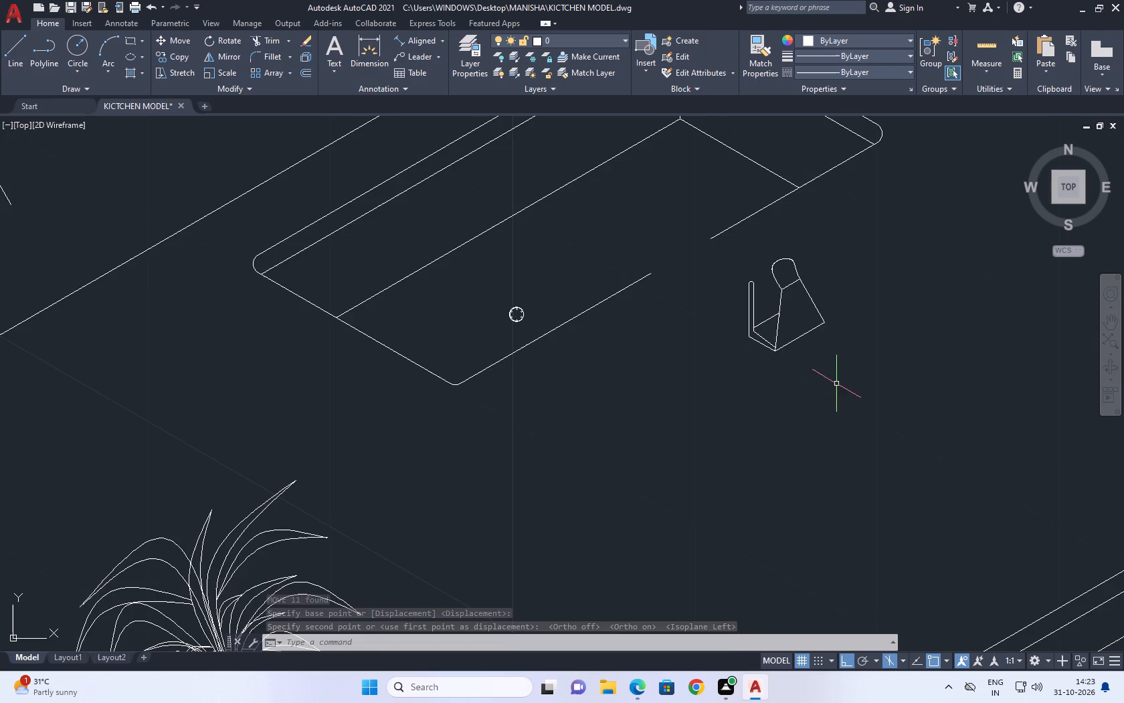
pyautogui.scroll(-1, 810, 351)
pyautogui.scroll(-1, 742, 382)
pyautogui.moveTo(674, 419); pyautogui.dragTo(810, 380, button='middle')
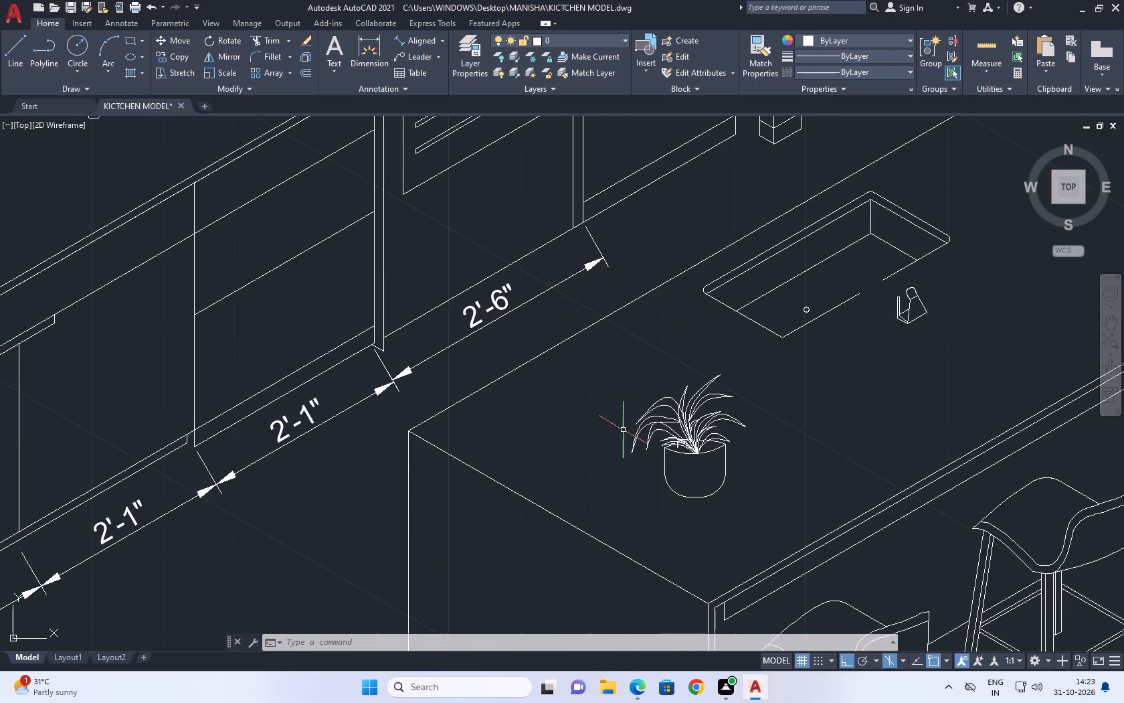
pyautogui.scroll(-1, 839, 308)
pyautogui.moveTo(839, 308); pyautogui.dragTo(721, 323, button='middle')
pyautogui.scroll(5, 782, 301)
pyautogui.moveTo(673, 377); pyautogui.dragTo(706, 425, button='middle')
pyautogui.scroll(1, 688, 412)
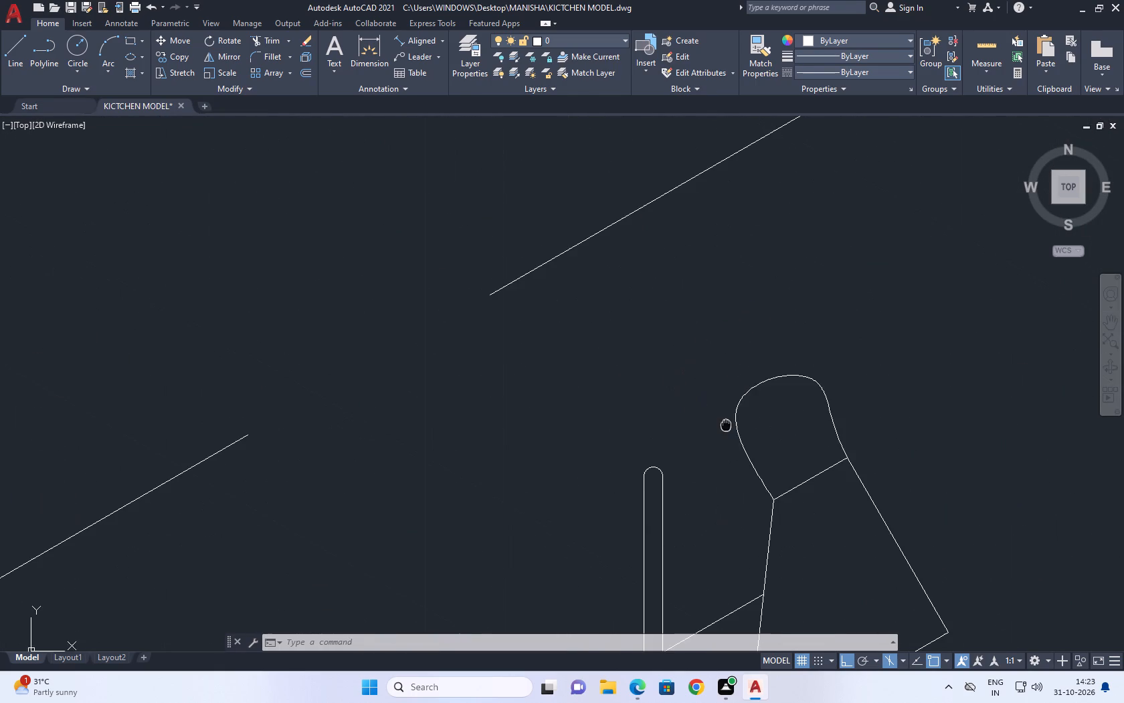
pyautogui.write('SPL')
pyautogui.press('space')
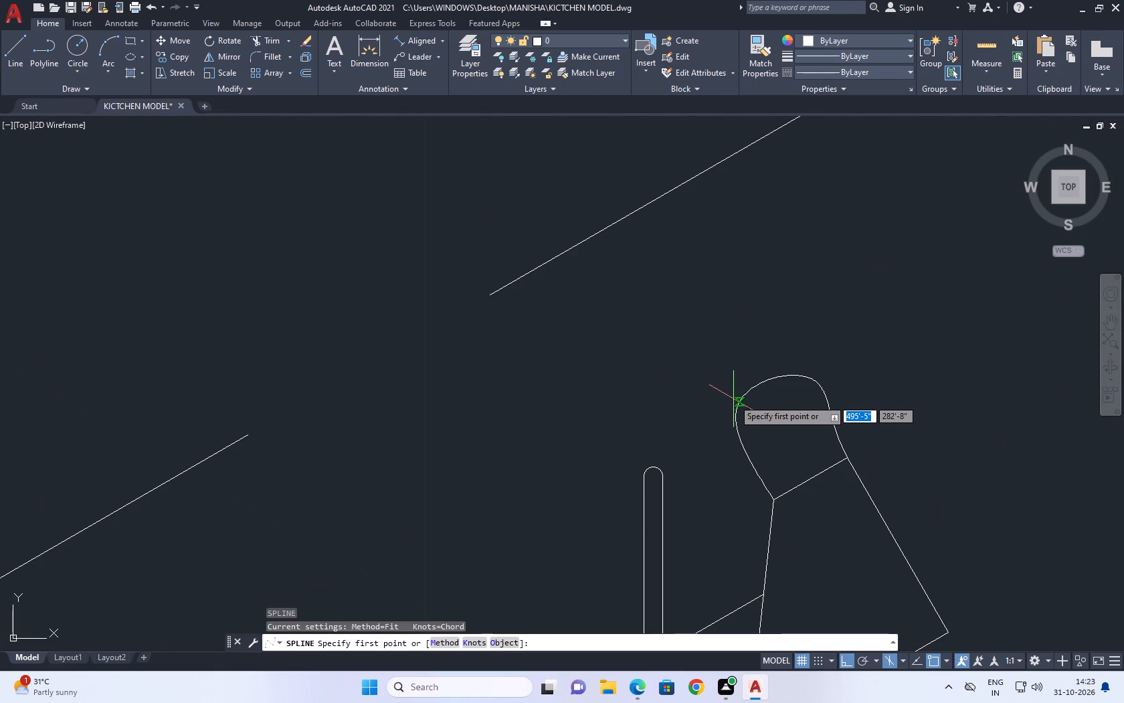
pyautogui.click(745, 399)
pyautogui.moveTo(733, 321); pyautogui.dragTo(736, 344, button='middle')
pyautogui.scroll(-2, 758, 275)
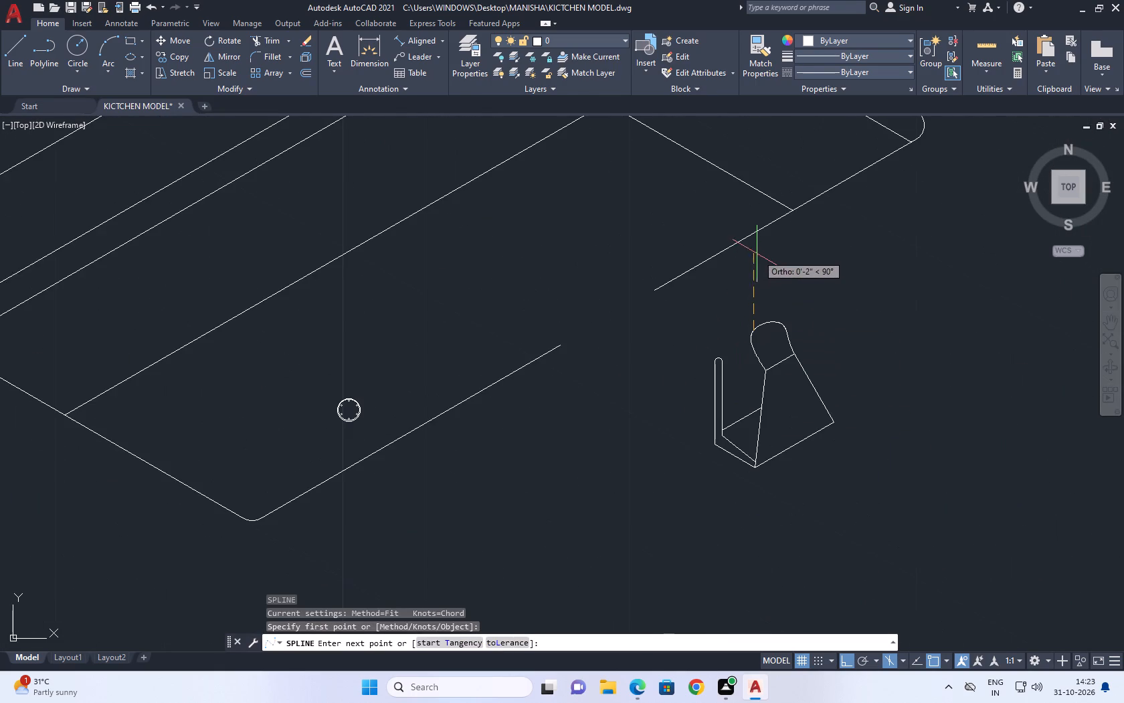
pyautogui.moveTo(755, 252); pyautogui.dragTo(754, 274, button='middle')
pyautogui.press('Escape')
# Draw a vertical line about 5" long upward from the left shoulder of the faucet's rounded top.
pyautogui.write('L')
pyautogui.press('space')
pyautogui.scroll(-1, 753, 276)
pyautogui.moveTo(753, 276); pyautogui.dragTo(763, 354, button='middle')
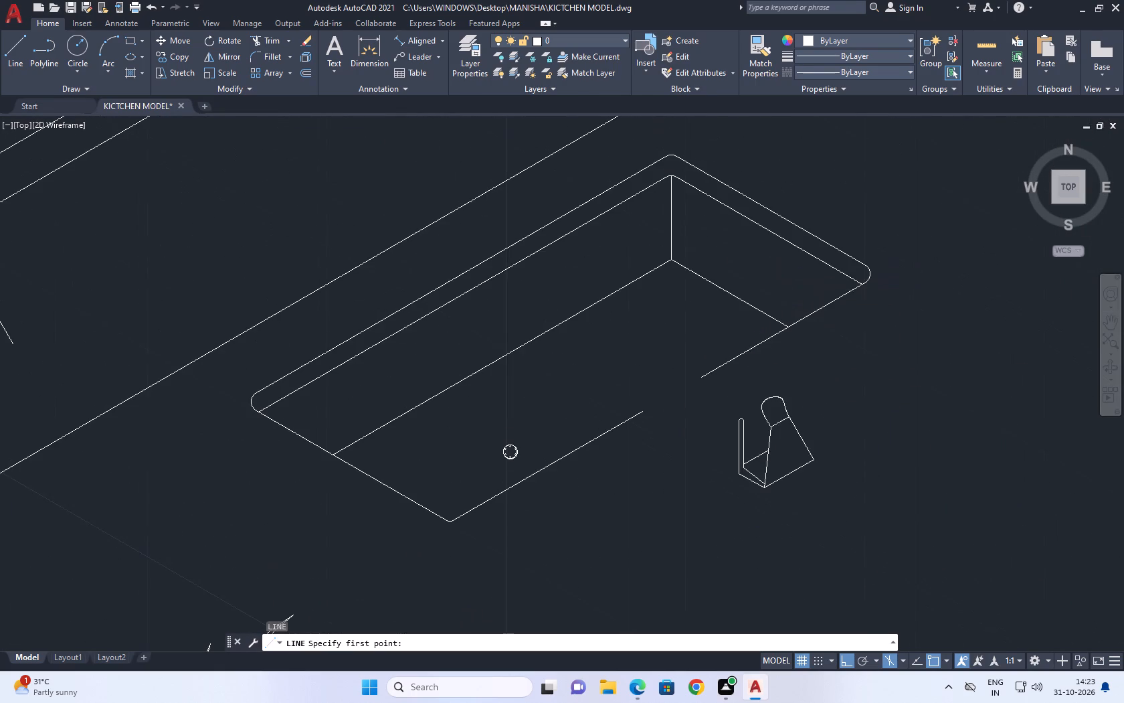
pyautogui.scroll(3, 762, 394)
pyautogui.click(751, 435)
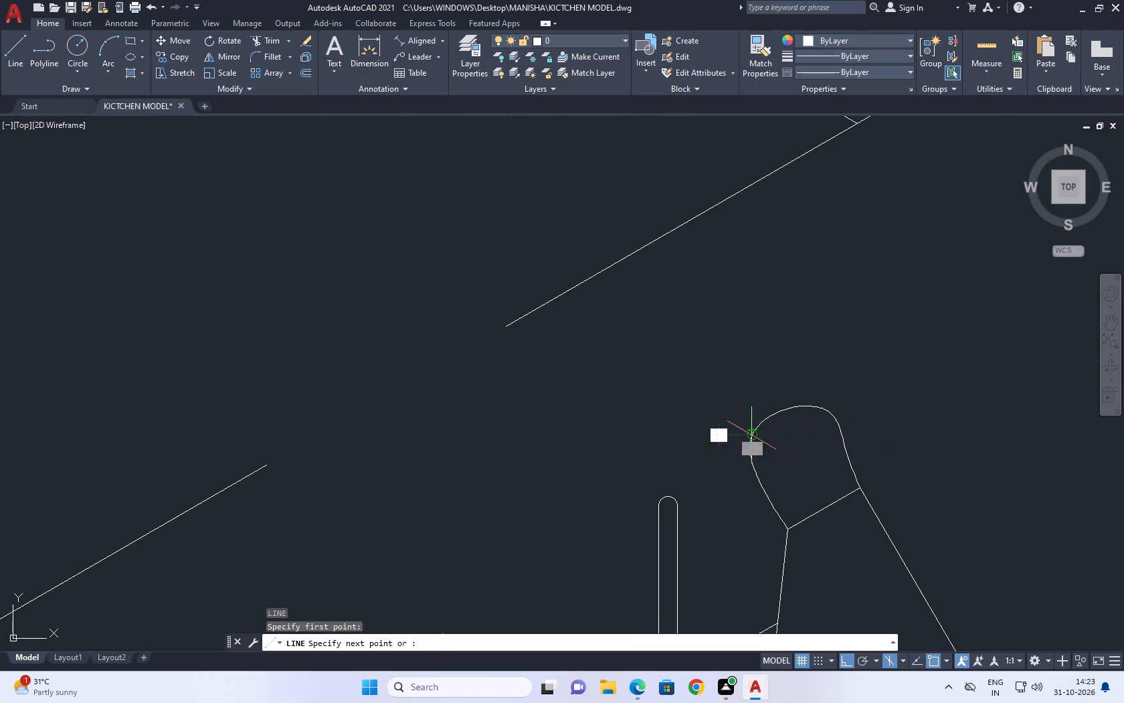
pyautogui.scroll(-2, 753, 325)
pyautogui.moveTo(756, 286); pyautogui.dragTo(762, 368, button='middle')
pyautogui.scroll(1, 759, 345)
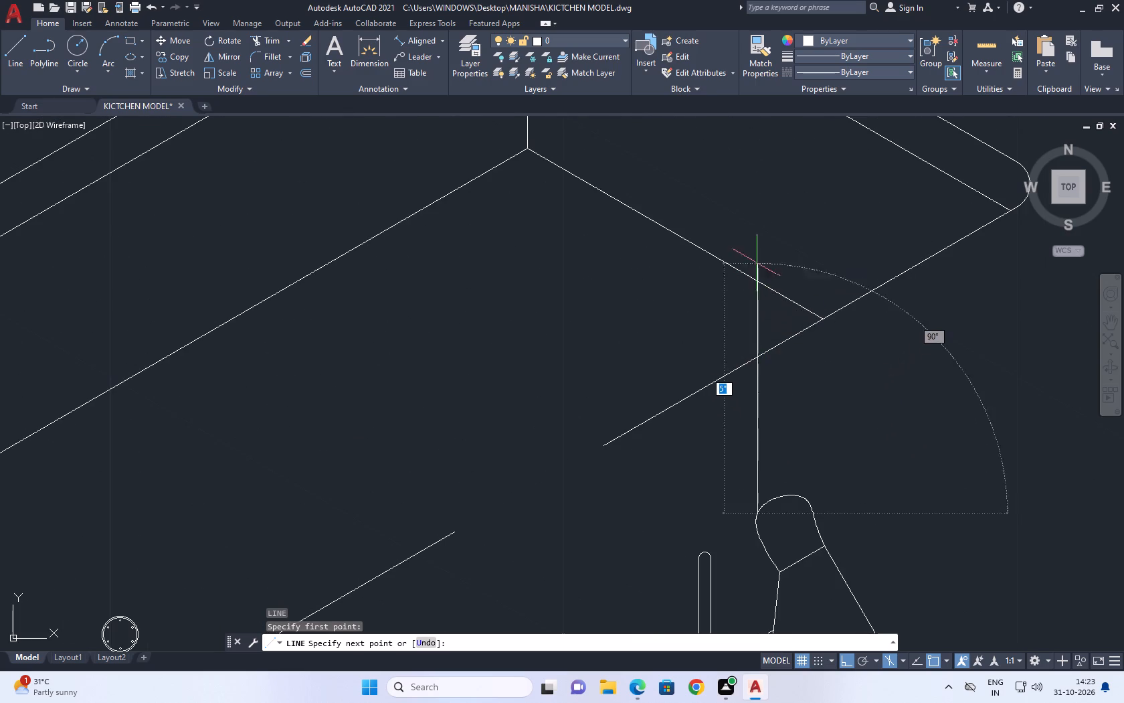
pyautogui.moveTo(760, 266); pyautogui.dragTo(765, 319, button='middle')
pyautogui.click(767, 297)
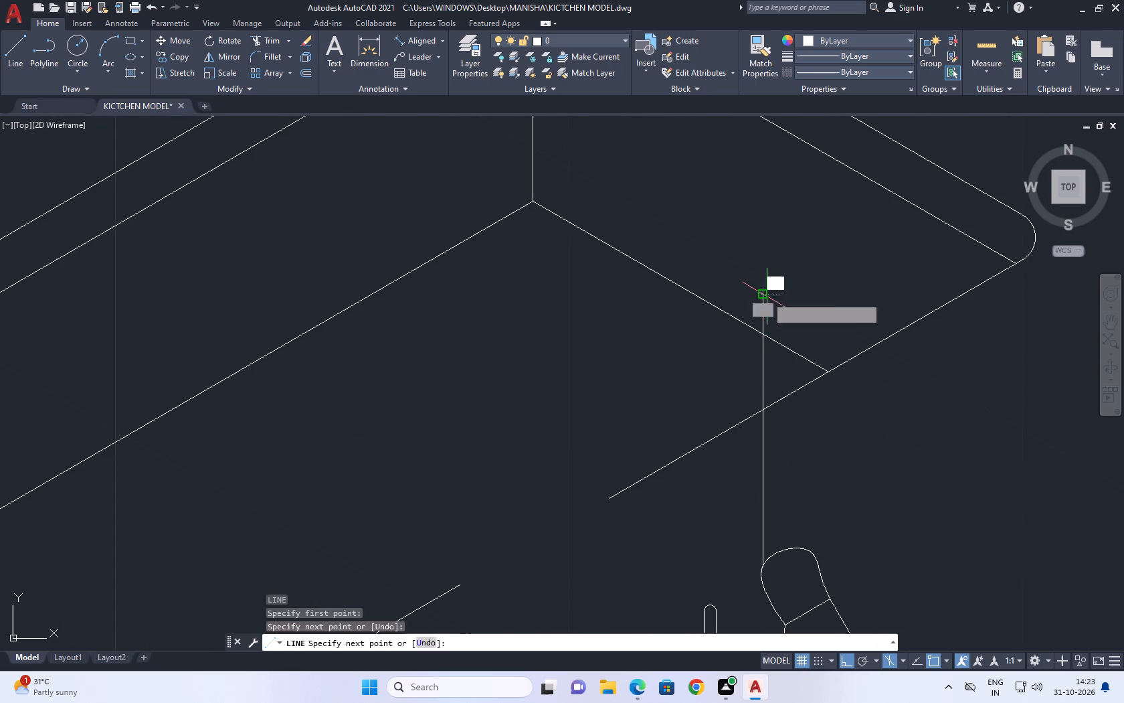
pyautogui.press('space')
# Copy the vertical line from its lower end to the crown of the faucet's rounded top to form a parallel pair.
pyautogui.moveTo(763, 362); pyautogui.dragTo(724, 256, button='middle')
pyautogui.click(729, 354)
pyautogui.click(702, 385)
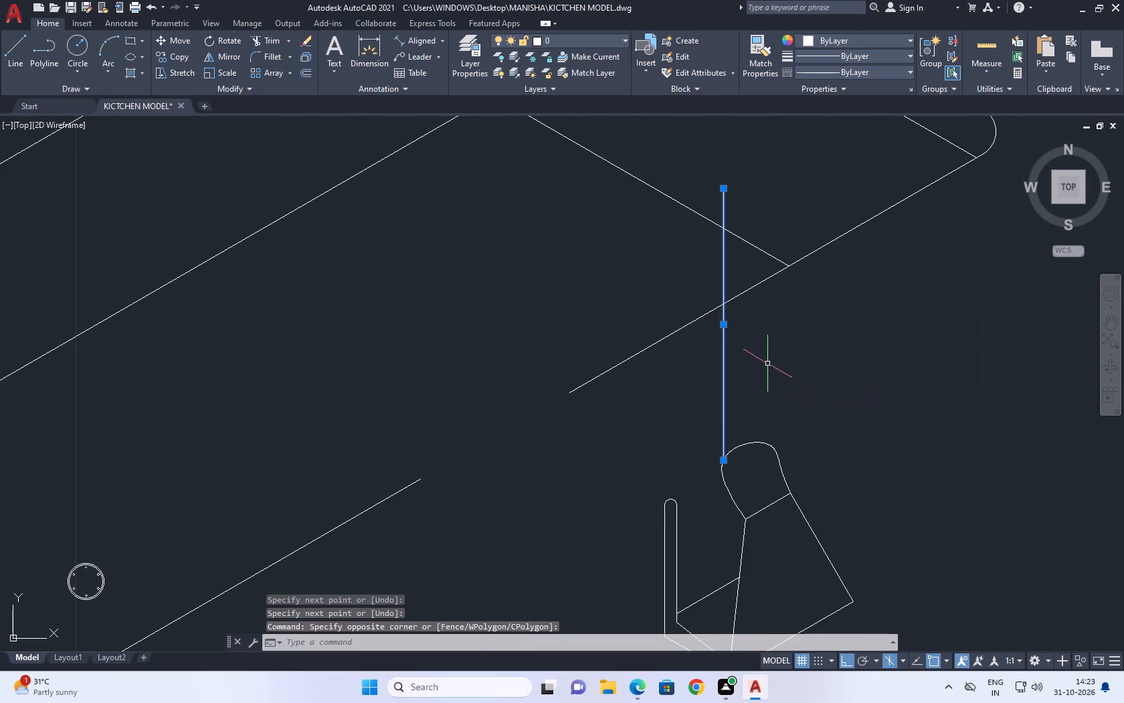
pyautogui.moveTo(755, 380); pyautogui.dragTo(746, 396, button='middle')
pyautogui.press('c')
pyautogui.press('o')
pyautogui.press('space')
pyautogui.click(717, 478)
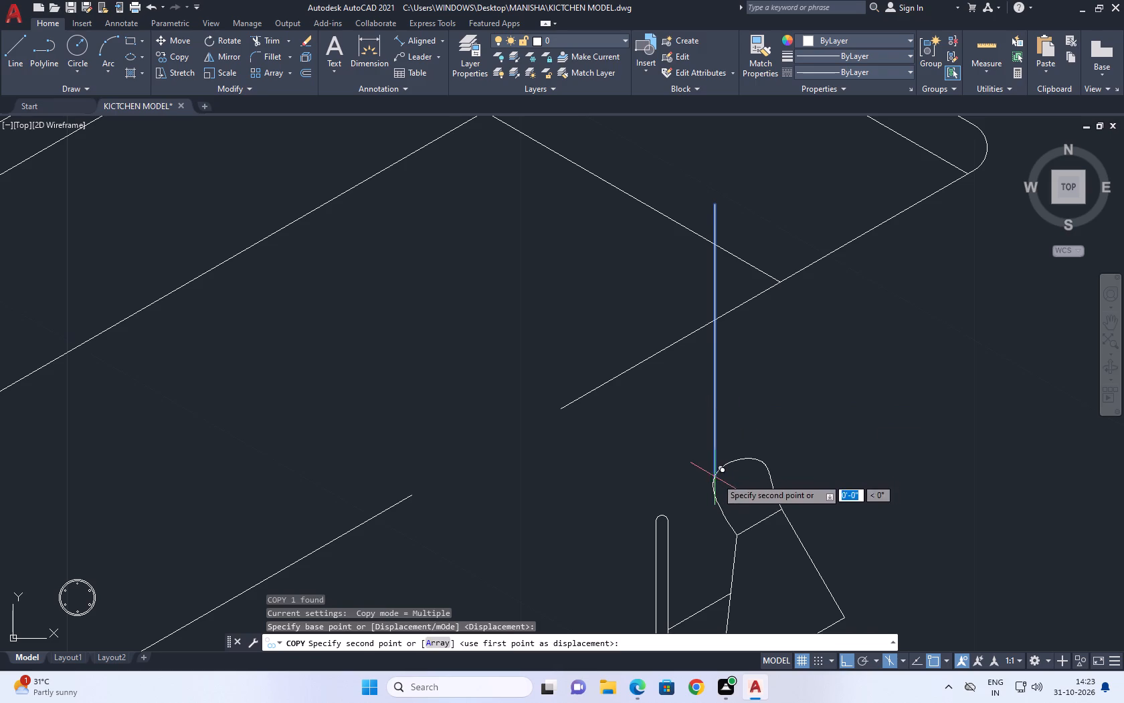
pyautogui.click(749, 456)
pyautogui.press('Escape')
# Draw a three-point arc with Ortho off from the left vertical line's upper end, curving over the basin to its long inner bottom edge.
pyautogui.scroll(-1, 723, 437)
pyautogui.moveTo(713, 374); pyautogui.dragTo(719, 392, button='middle')
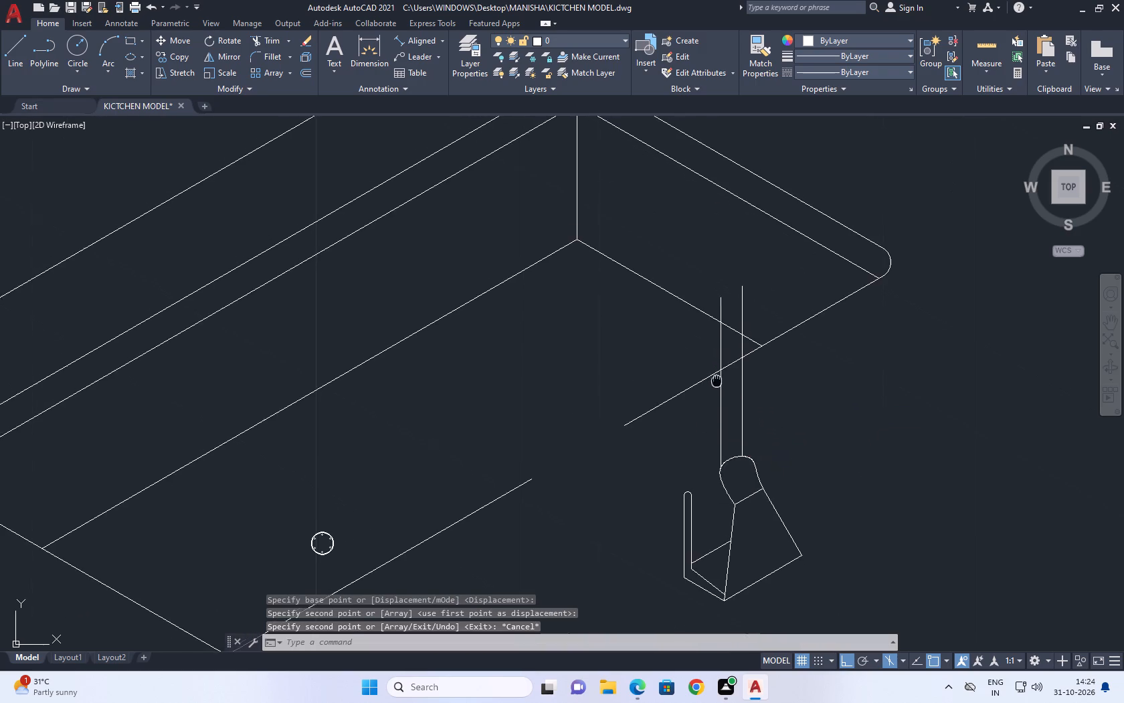
pyautogui.moveTo(719, 392); pyautogui.dragTo(780, 469, button='middle')
pyautogui.scroll(-2, 800, 485)
pyautogui.scroll(1, 788, 422)
pyautogui.moveTo(797, 443); pyautogui.dragTo(824, 407, button='middle')
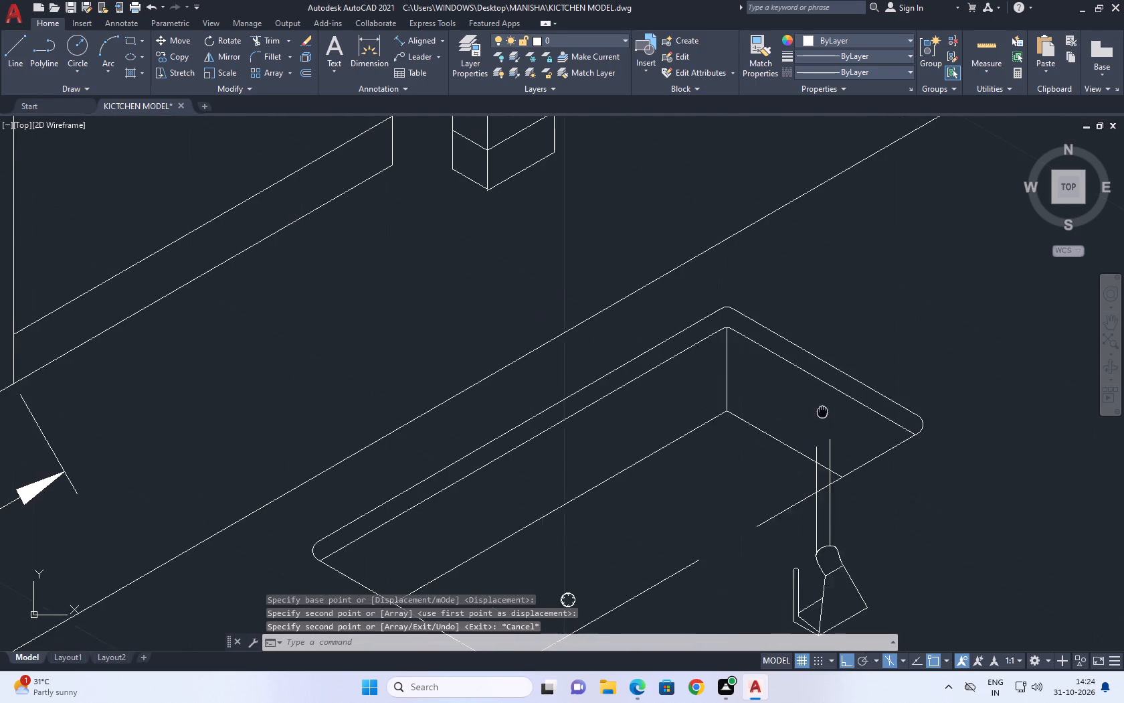
pyautogui.moveTo(824, 407); pyautogui.dragTo(836, 331, button='middle')
pyautogui.moveTo(778, 323); pyautogui.dragTo(795, 299, button='middle')
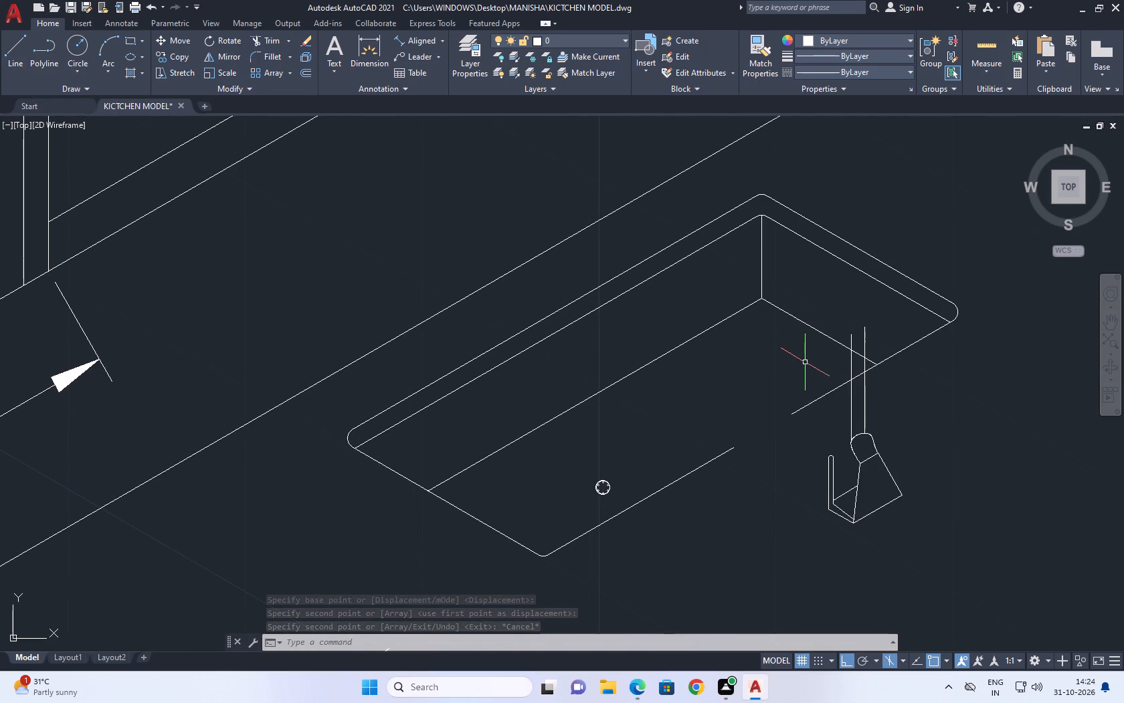
pyautogui.press('a')
pyautogui.press('space')
pyautogui.scroll(1, 856, 343)
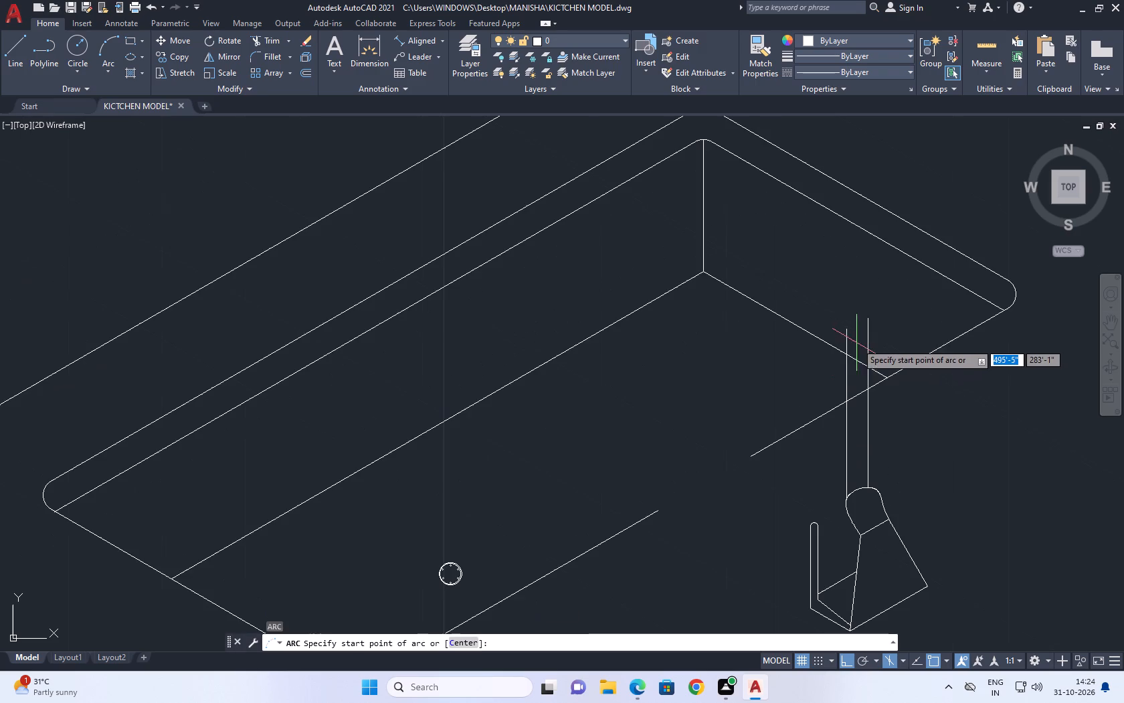
pyautogui.click(848, 329)
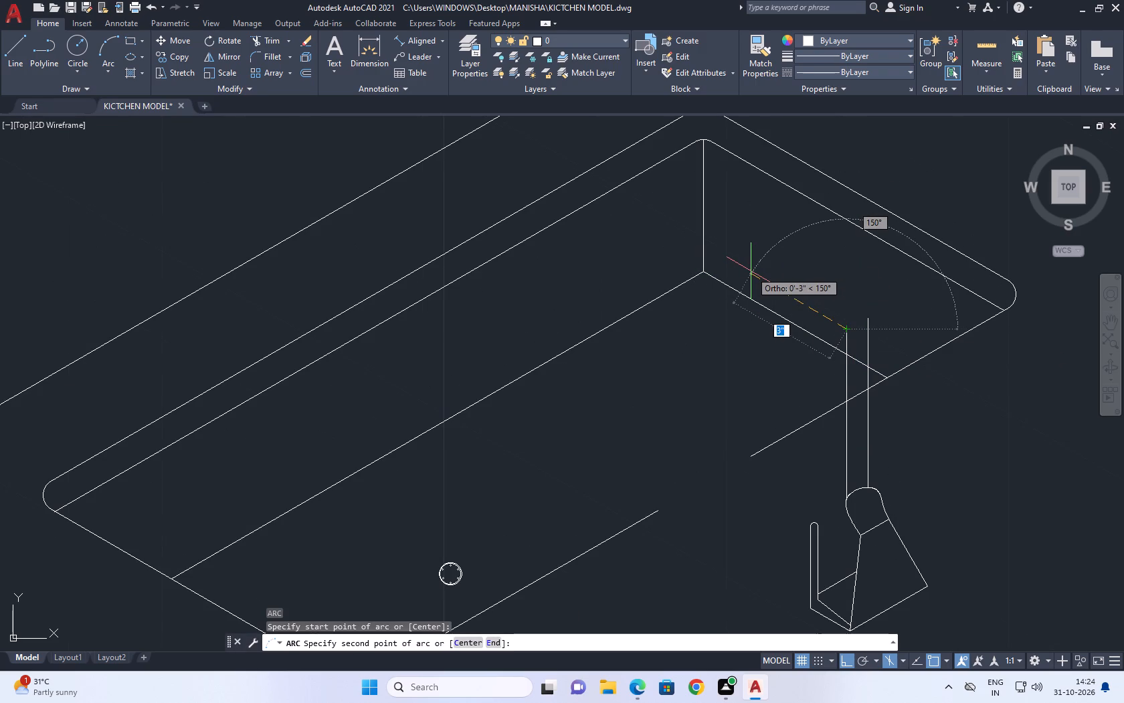
pyautogui.press('F8')
pyautogui.click(761, 249)
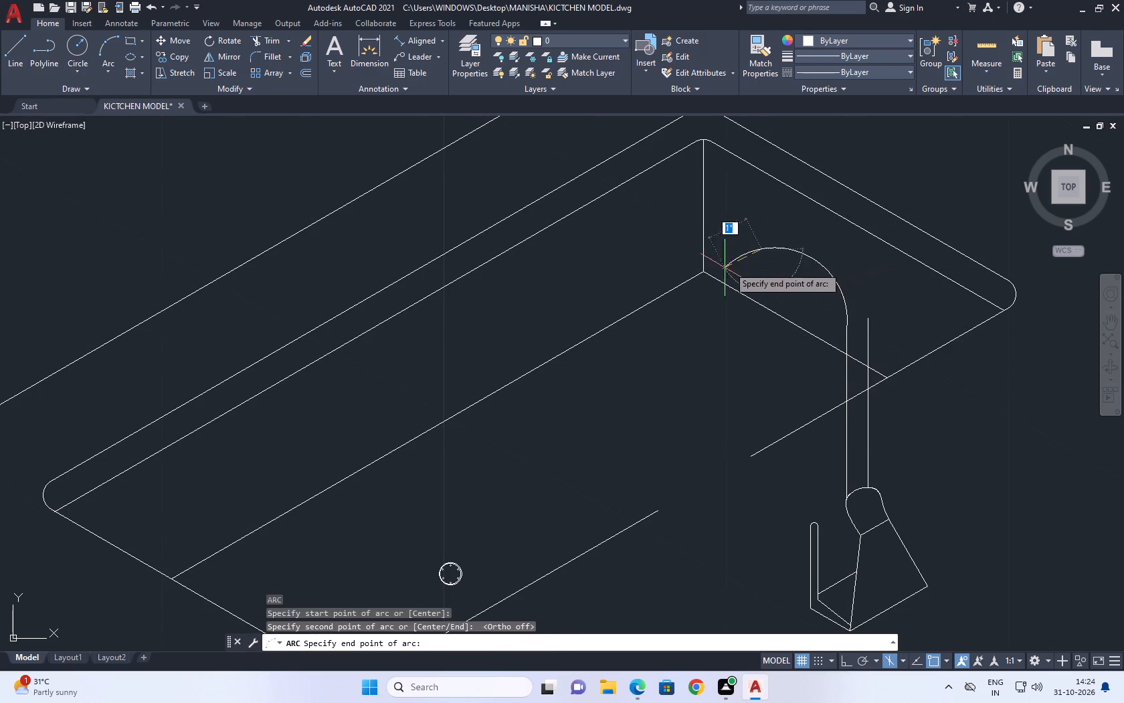
pyautogui.click(652, 303)
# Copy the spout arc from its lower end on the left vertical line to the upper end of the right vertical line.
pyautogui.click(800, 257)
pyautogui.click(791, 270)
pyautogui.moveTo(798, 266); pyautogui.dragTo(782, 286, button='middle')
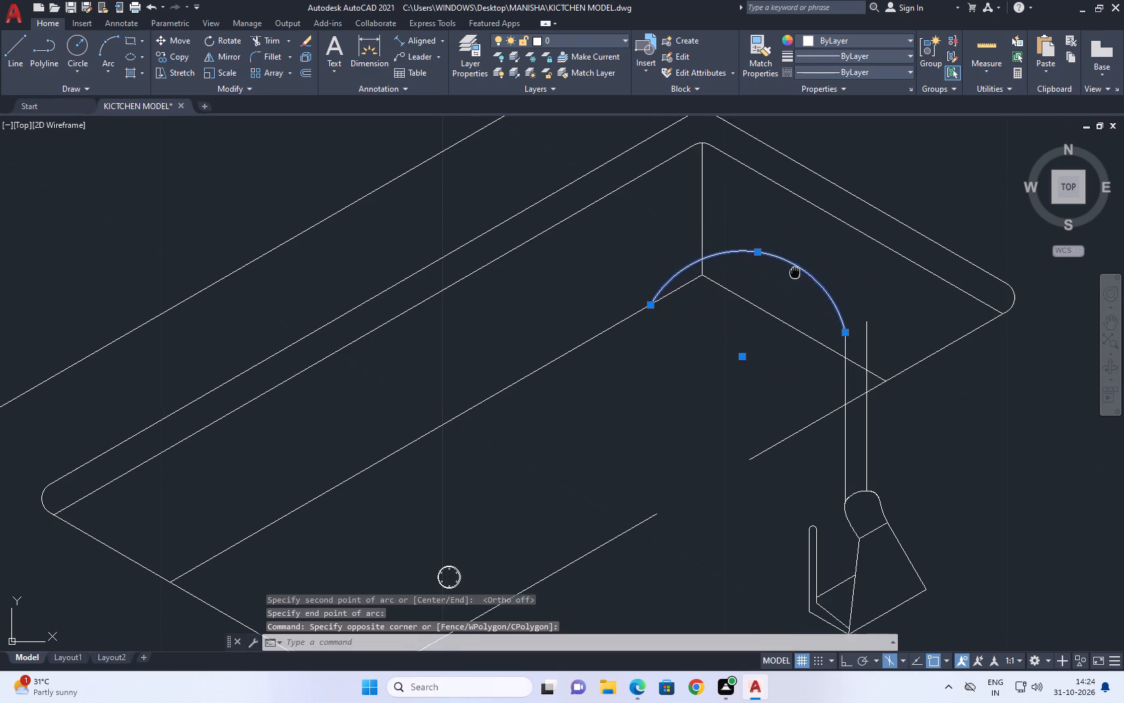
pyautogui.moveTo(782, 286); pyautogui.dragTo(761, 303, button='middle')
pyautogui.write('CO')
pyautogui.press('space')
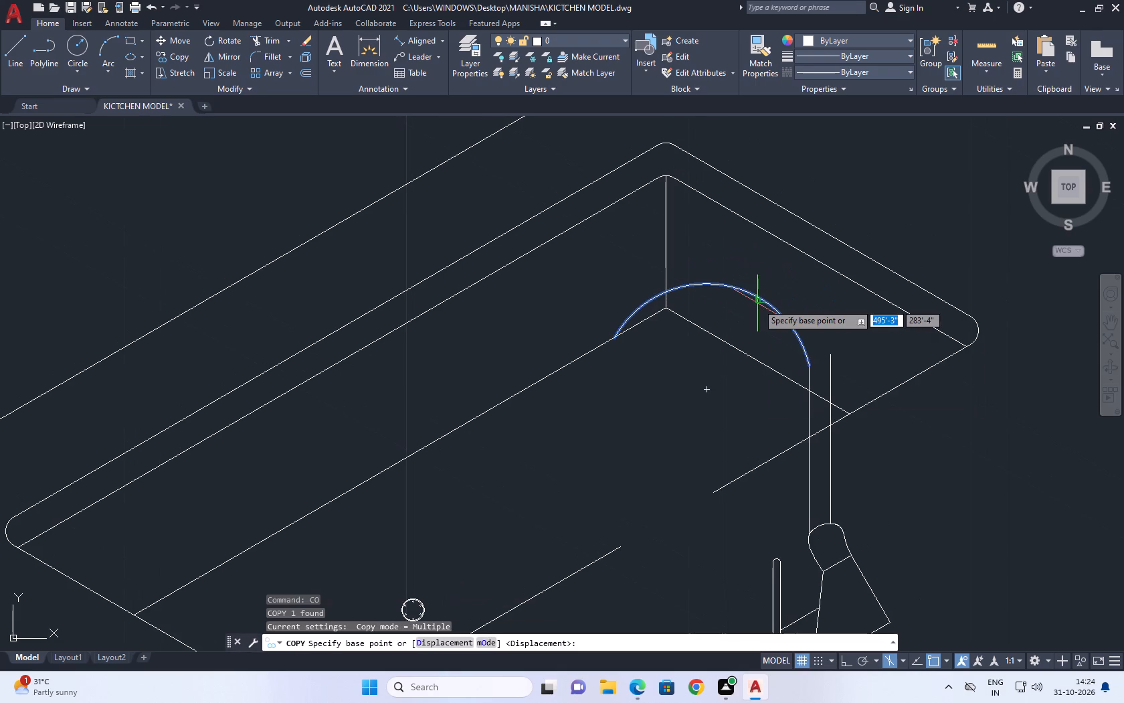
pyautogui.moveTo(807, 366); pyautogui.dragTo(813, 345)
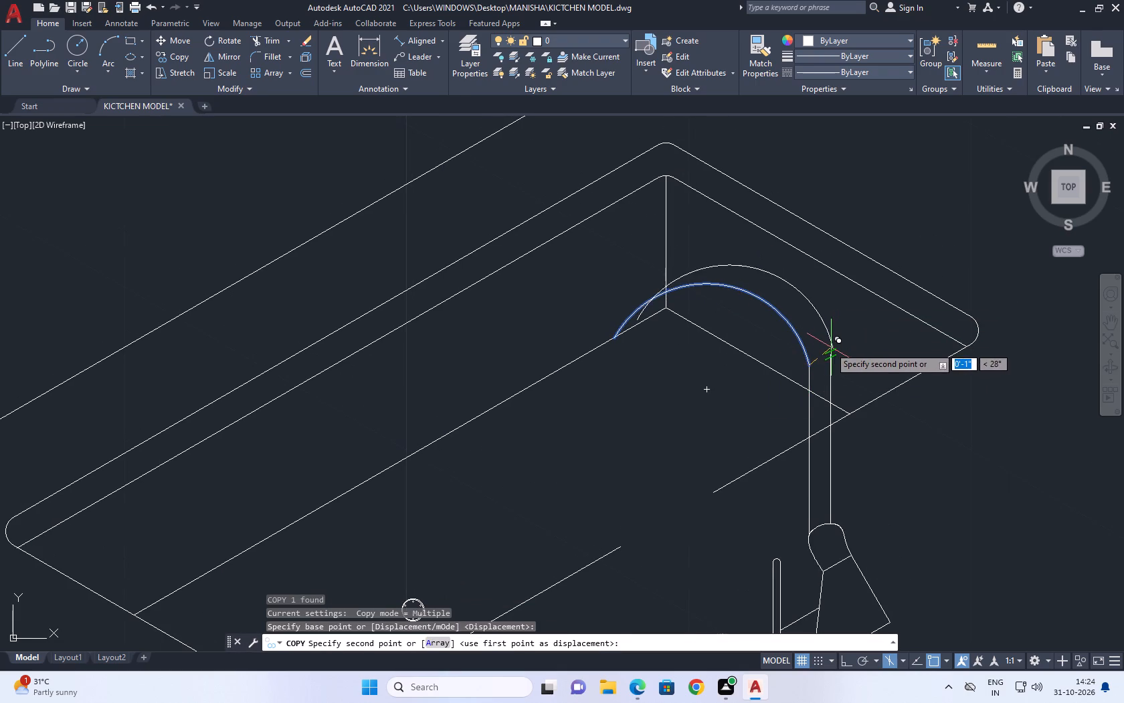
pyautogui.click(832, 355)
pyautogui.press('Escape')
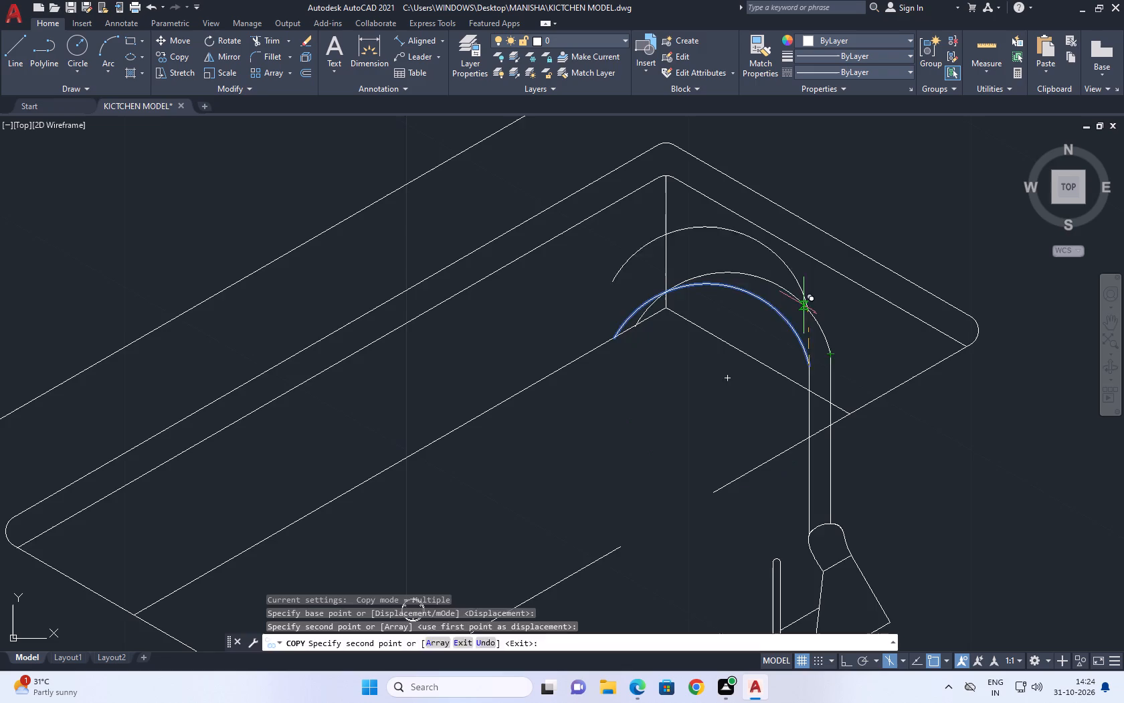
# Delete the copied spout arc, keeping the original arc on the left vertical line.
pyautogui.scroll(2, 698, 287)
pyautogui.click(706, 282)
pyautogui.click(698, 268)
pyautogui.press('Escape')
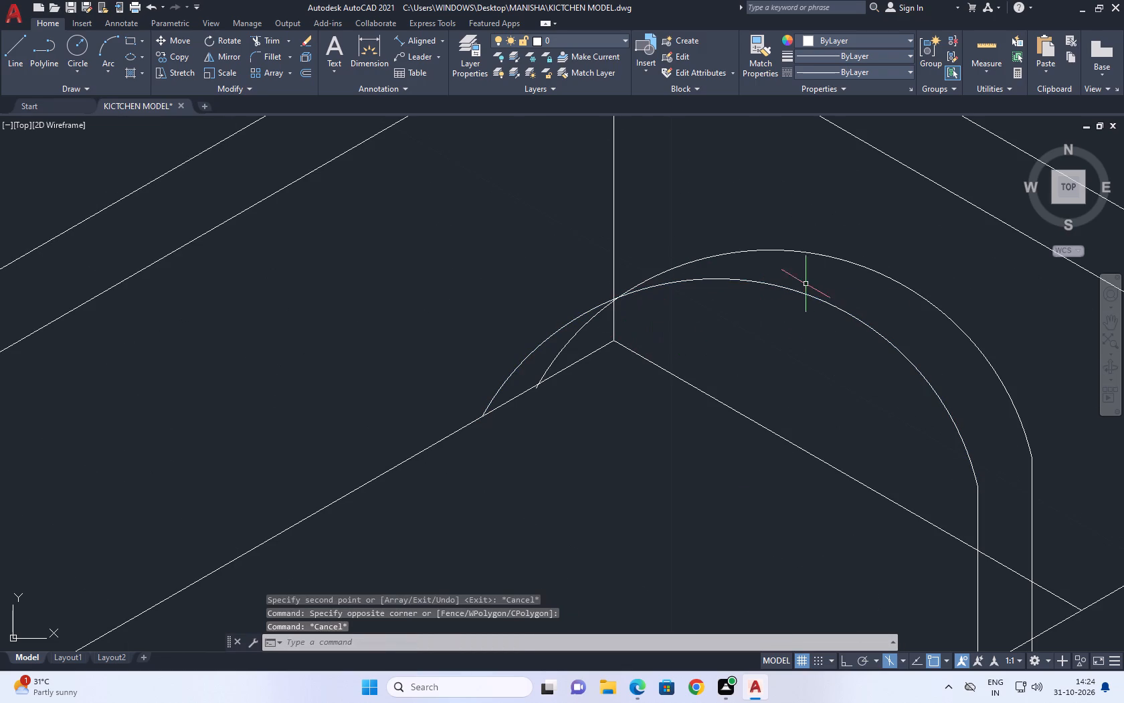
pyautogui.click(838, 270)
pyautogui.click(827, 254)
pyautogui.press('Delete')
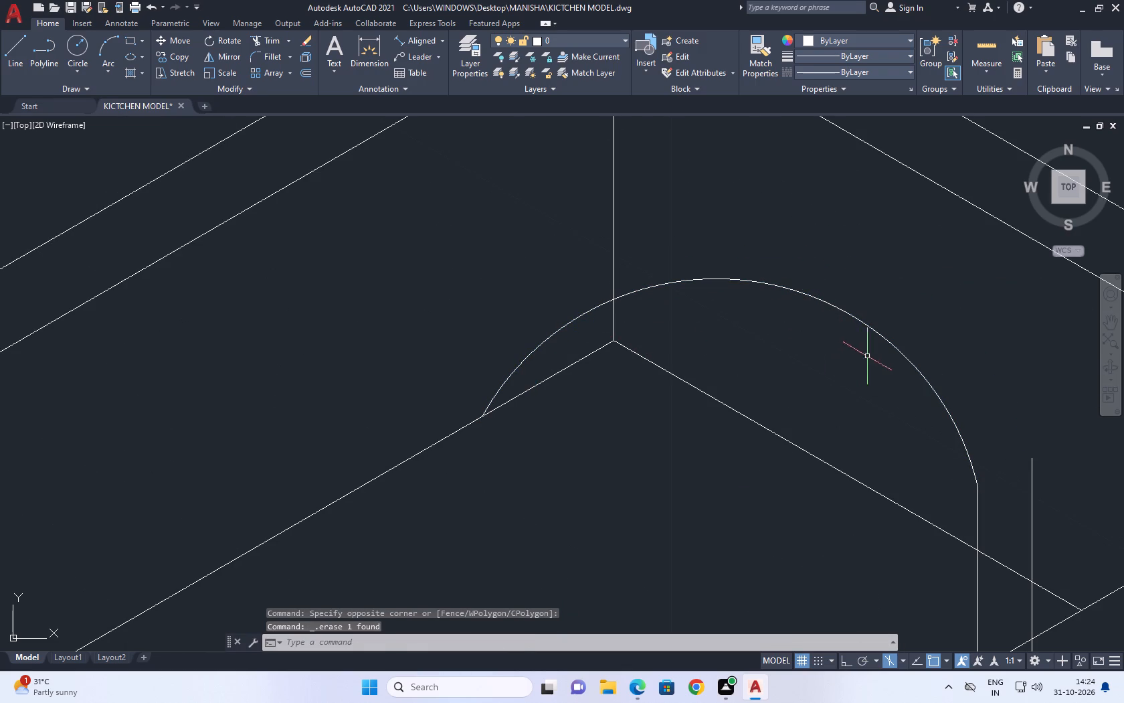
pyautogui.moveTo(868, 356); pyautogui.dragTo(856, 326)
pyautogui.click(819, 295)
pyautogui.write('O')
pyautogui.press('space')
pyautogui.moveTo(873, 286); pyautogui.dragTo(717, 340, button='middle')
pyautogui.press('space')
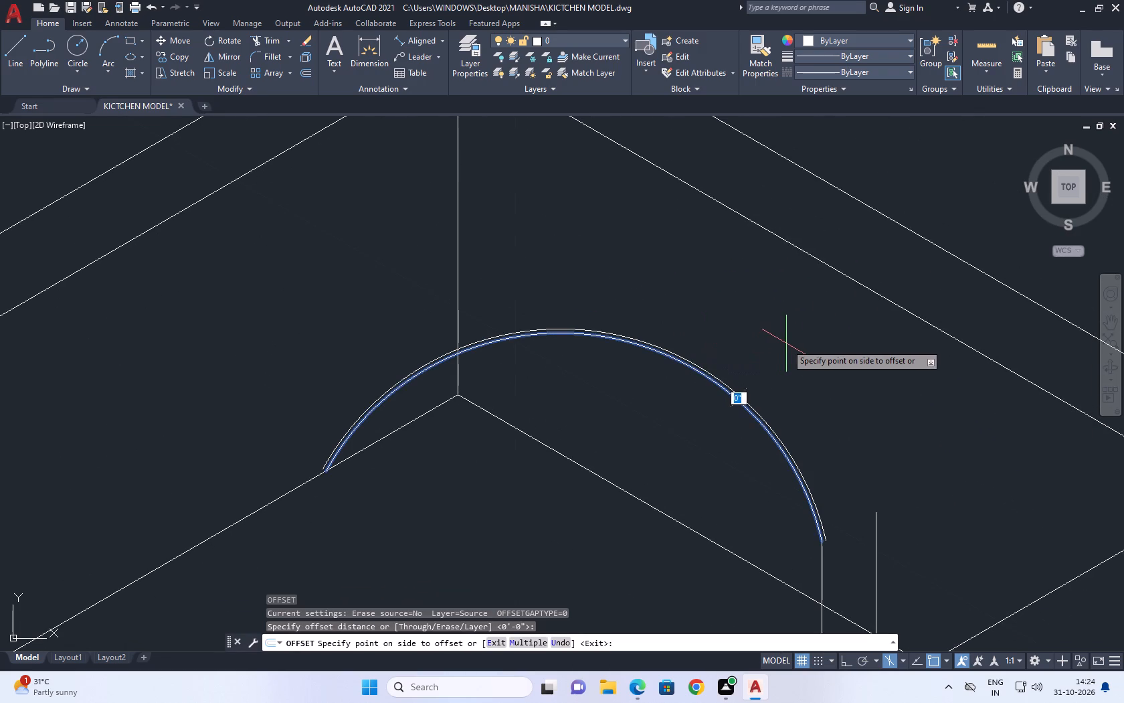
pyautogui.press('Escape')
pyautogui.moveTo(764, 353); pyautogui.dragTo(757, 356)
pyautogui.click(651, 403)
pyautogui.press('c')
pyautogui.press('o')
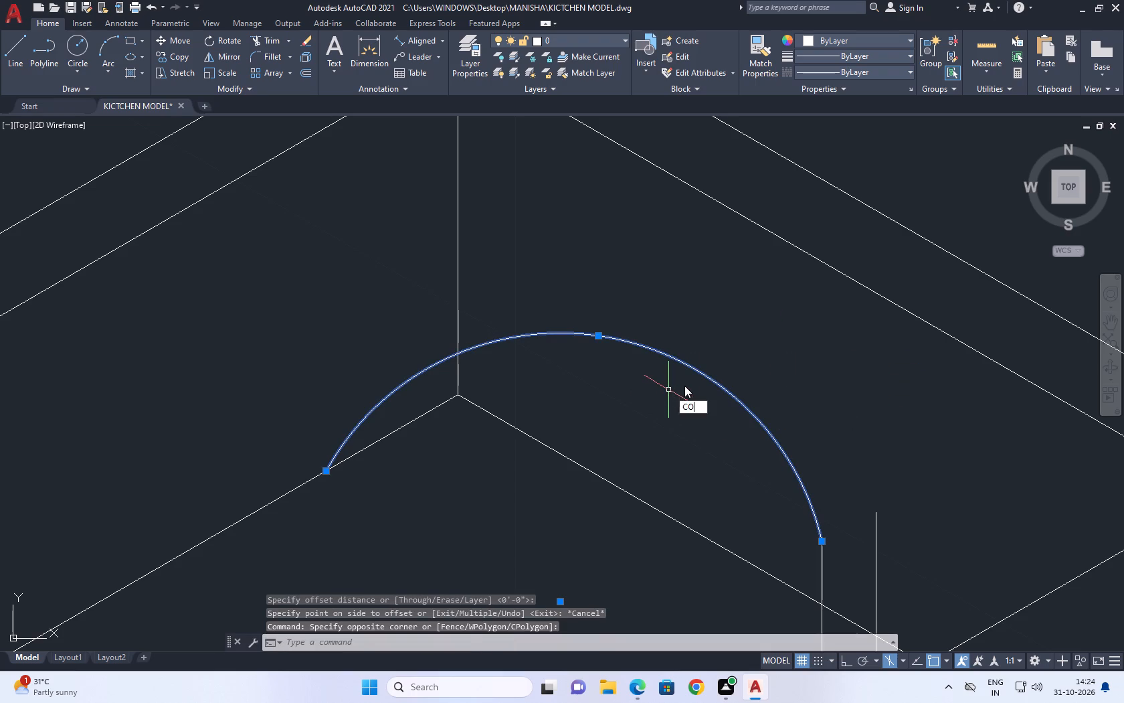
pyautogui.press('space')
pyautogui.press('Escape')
# Offset the spout arc outward by a distance of 0.1.
pyautogui.click(736, 388)
pyautogui.click(686, 404)
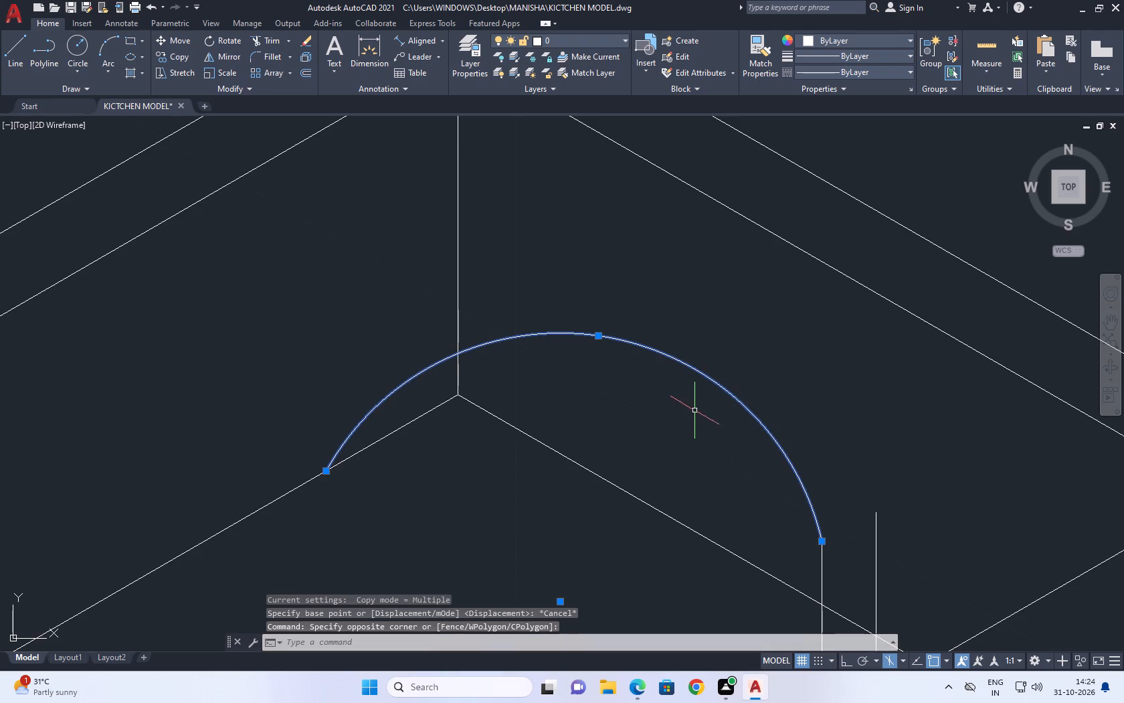
pyautogui.write('O')
pyautogui.press('space')
pyautogui.press('1')
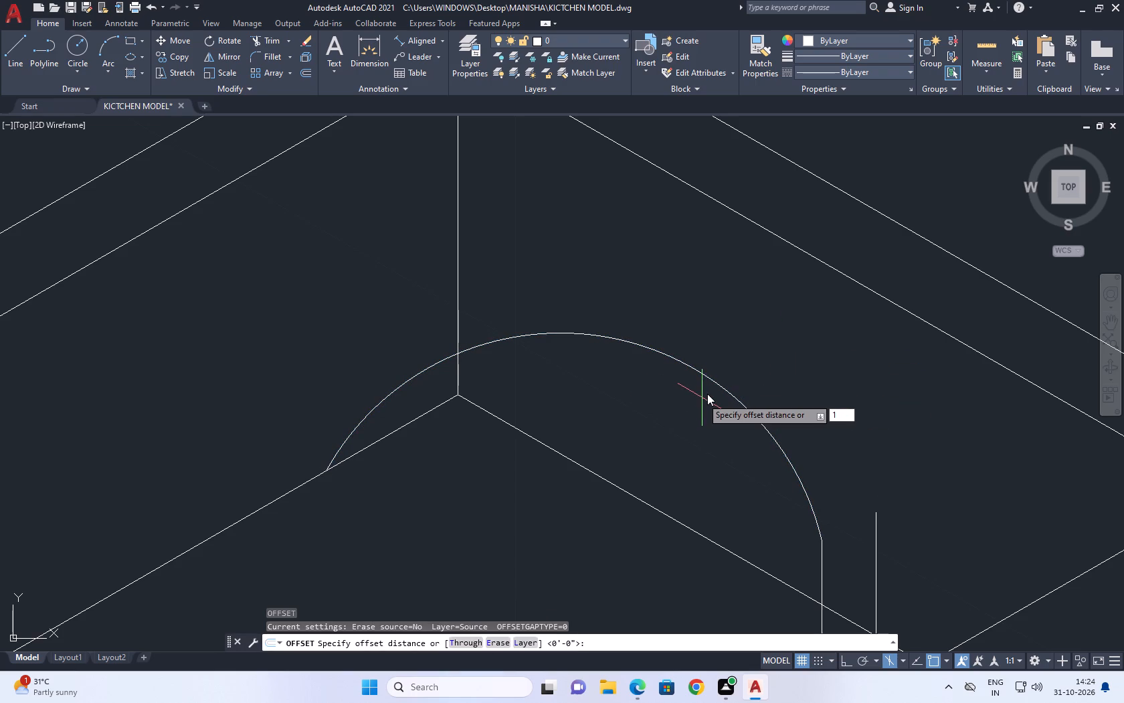
pyautogui.press('BackSpace')
pyautogui.press('0')
pyautogui.press('.')
pyautogui.press('1')
pyautogui.press('space')
pyautogui.click(812, 387)
pyautogui.press('Escape')
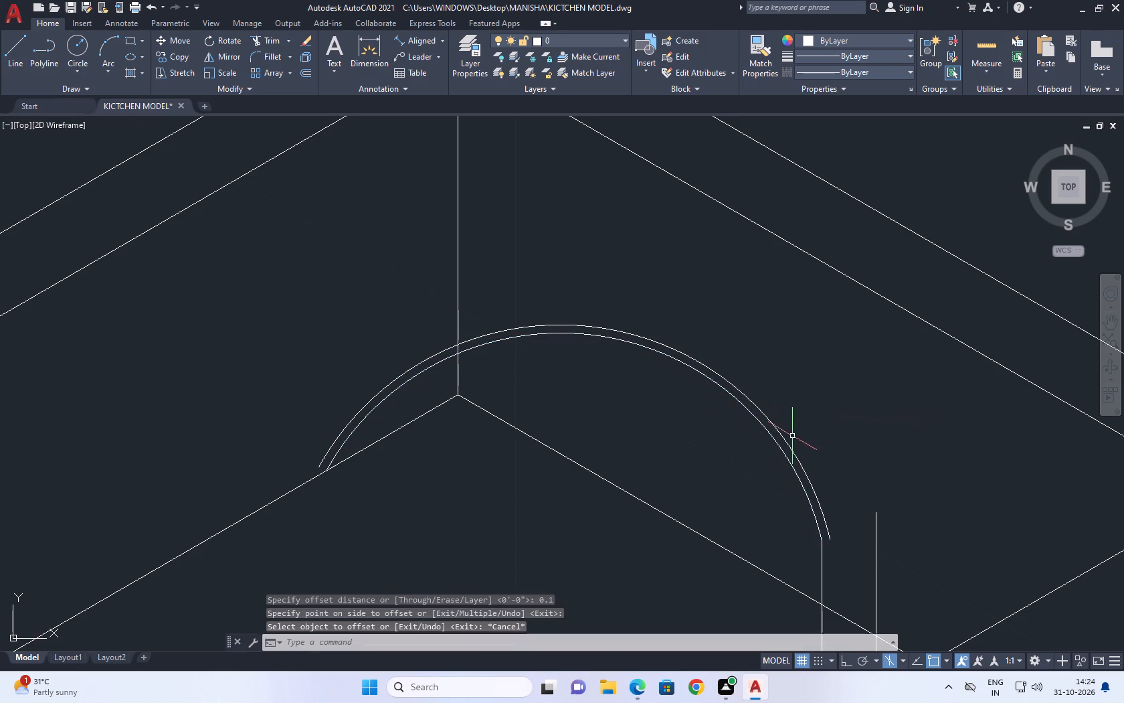
# Move the offset arc by its lower end onto the upper end of the right vertical line.
pyautogui.click(790, 447)
pyautogui.moveTo(842, 502); pyautogui.dragTo(791, 487, button='middle')
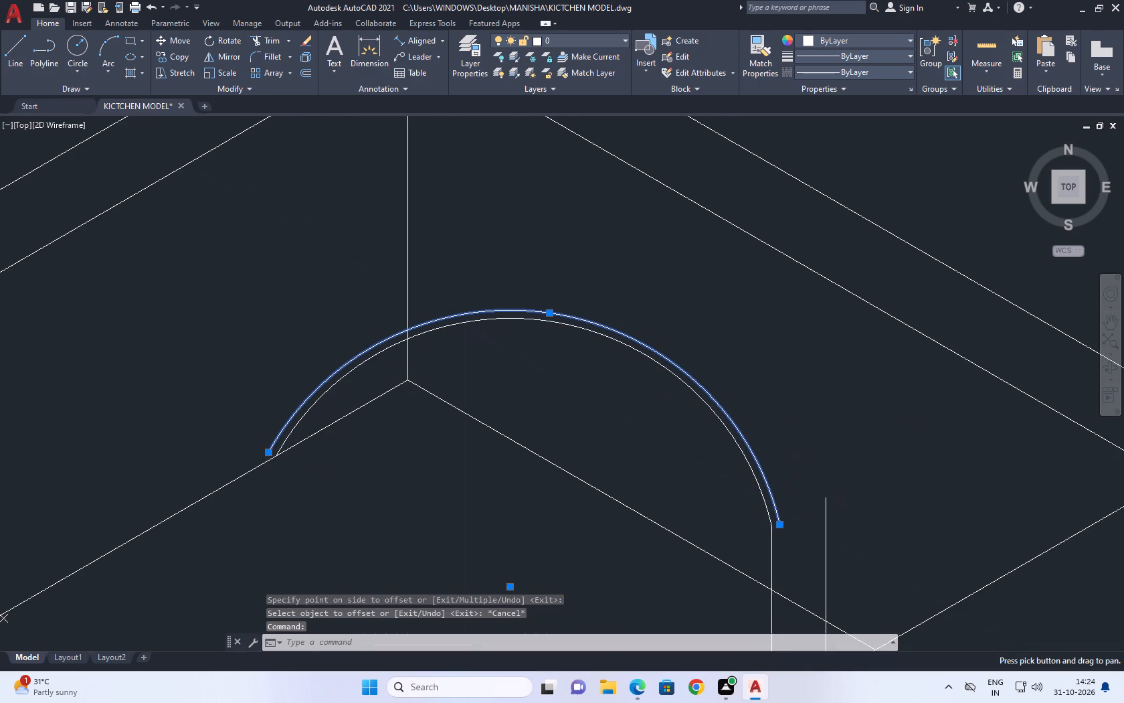
pyautogui.press('m')
pyautogui.press('space')
pyautogui.click(779, 522)
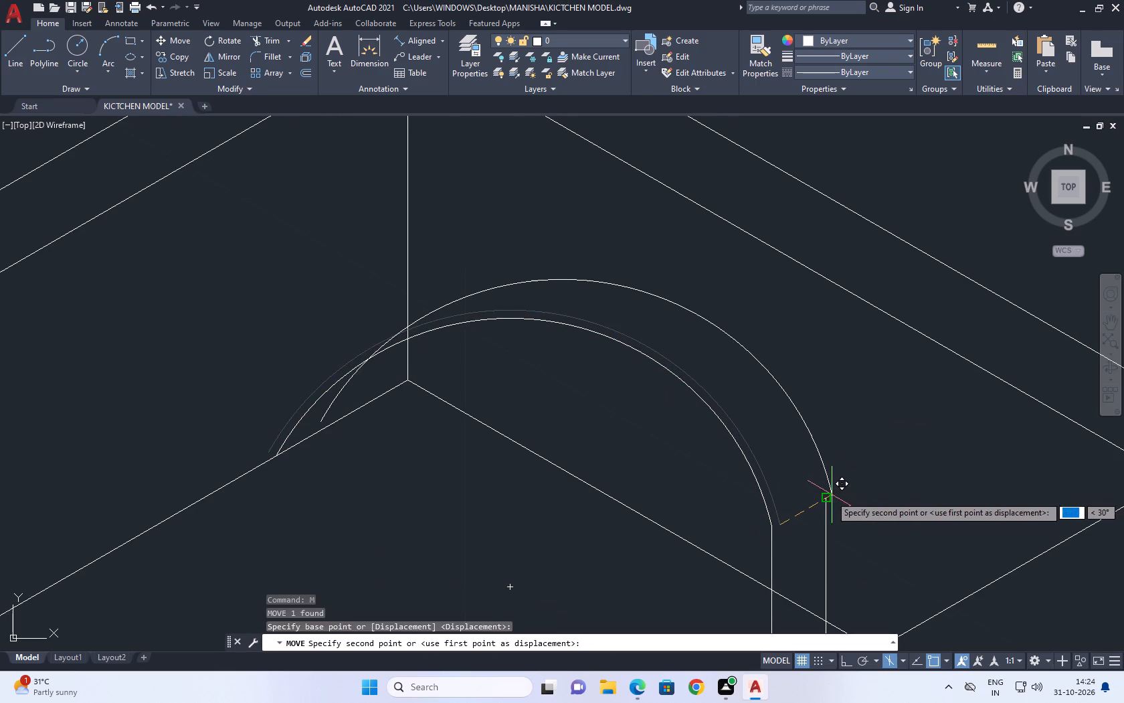
pyautogui.click(826, 496)
# Stretch the inner spout arc's free end back toward the basin corner so it sits inside the outer arc.
pyautogui.moveTo(458, 360); pyautogui.dragTo(577, 357, button='middle')
pyautogui.scroll(1, 518, 337)
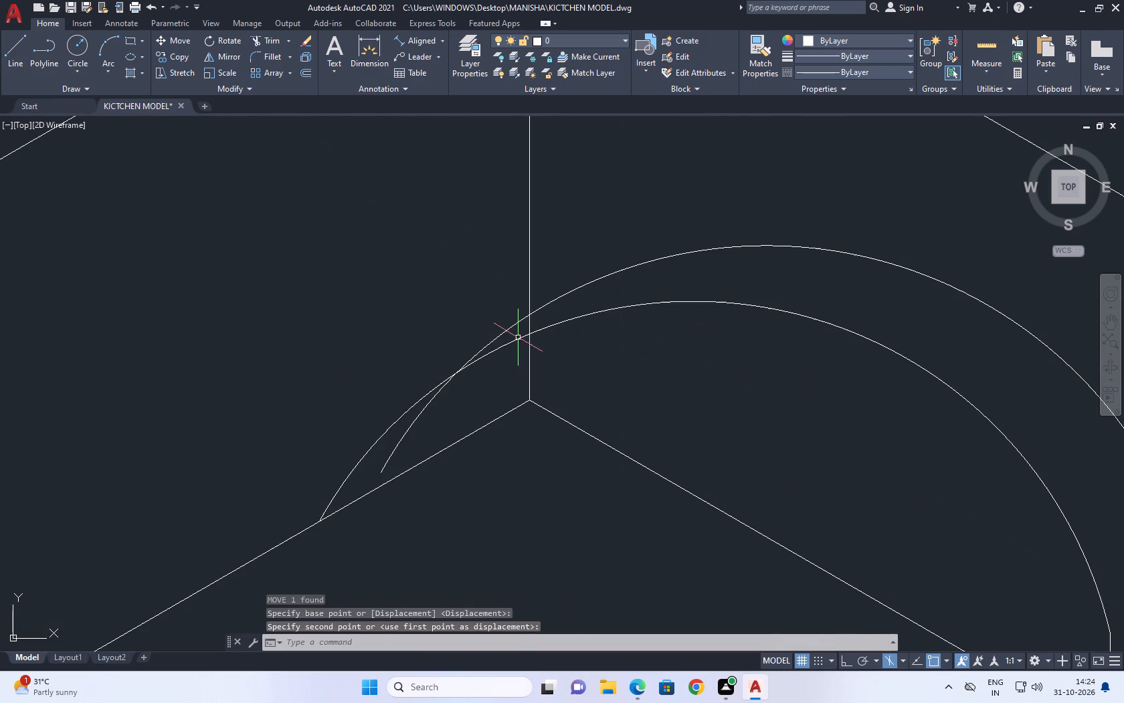
pyautogui.click(516, 346)
pyautogui.click(498, 343)
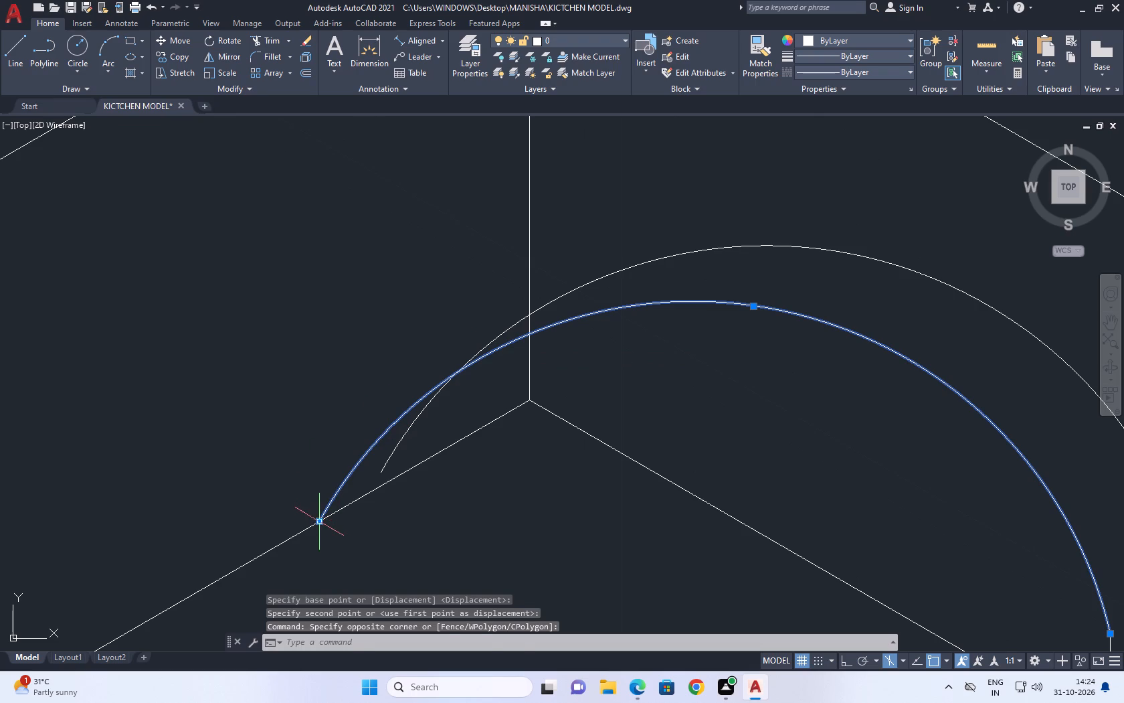
pyautogui.click(318, 521)
pyautogui.click(462, 467)
pyautogui.press('Escape')
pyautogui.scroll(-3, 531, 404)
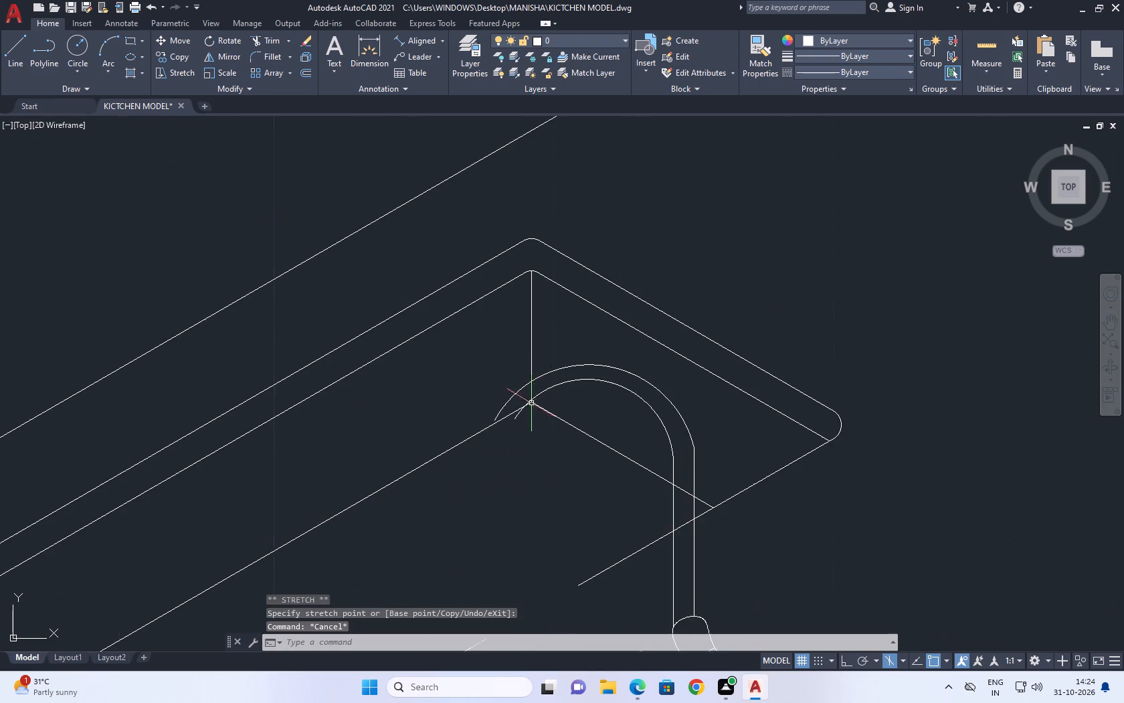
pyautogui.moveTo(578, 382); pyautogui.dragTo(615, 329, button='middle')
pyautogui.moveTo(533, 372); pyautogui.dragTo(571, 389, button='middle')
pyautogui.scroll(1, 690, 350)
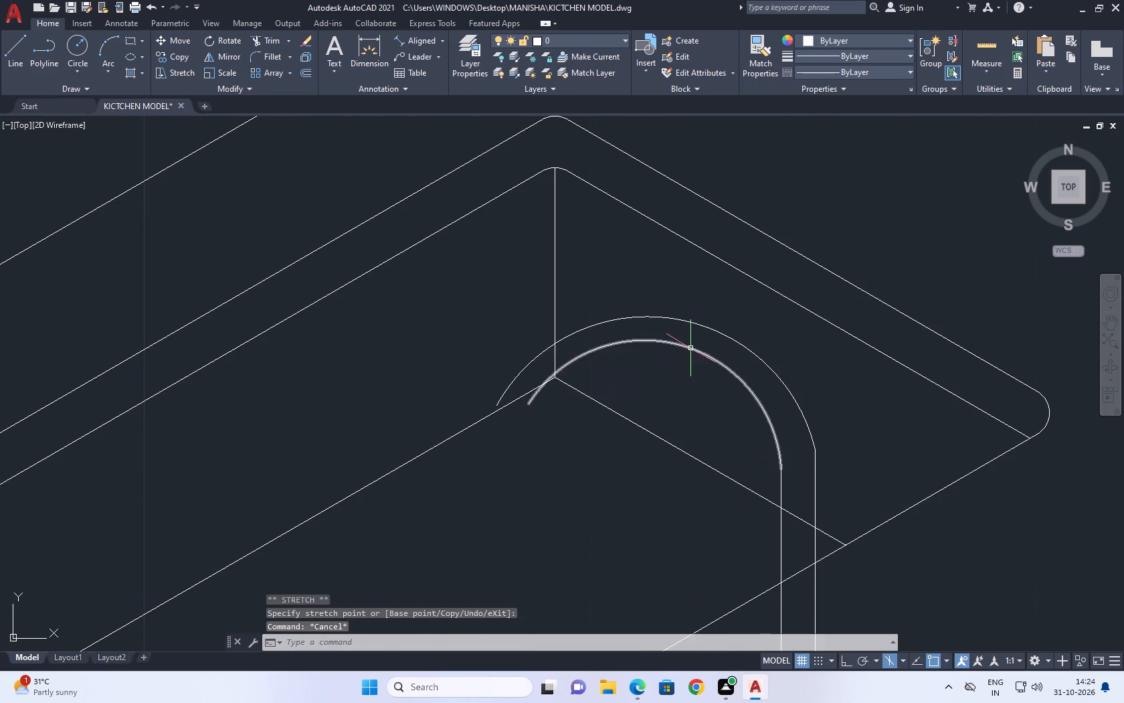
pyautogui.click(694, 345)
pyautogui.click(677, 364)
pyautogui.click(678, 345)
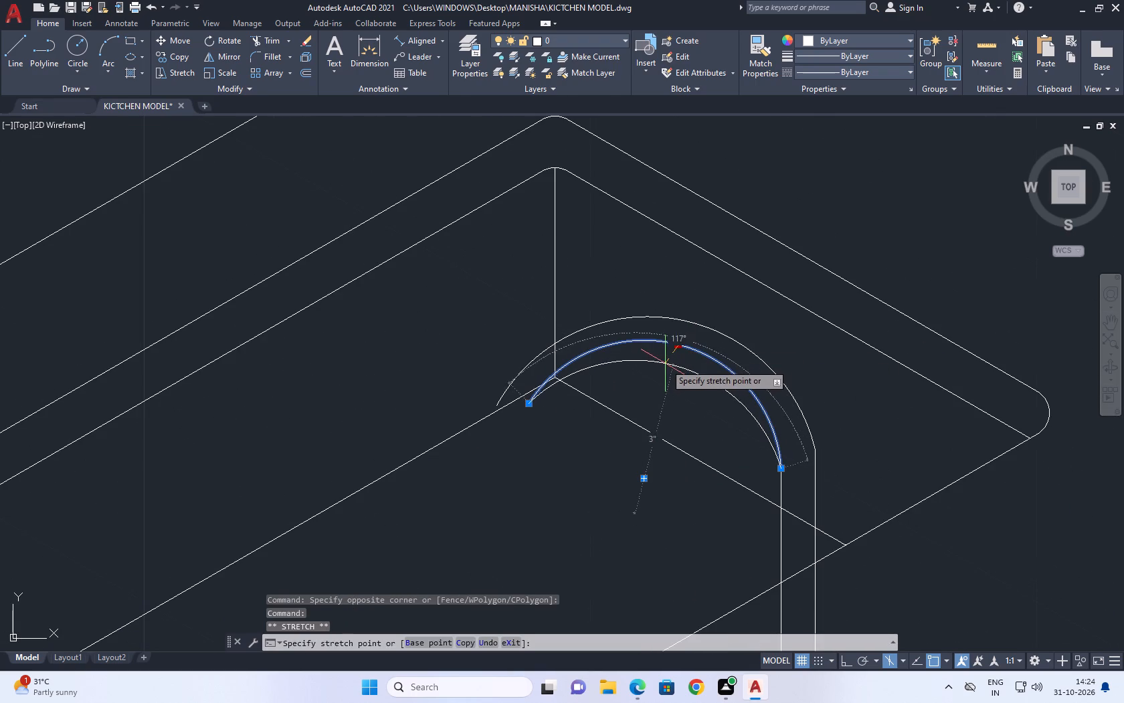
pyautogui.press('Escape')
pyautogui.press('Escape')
# Reshape the outer spout arc by raising its midpoint slightly and shifting its free end up and outward.
pyautogui.click(725, 337)
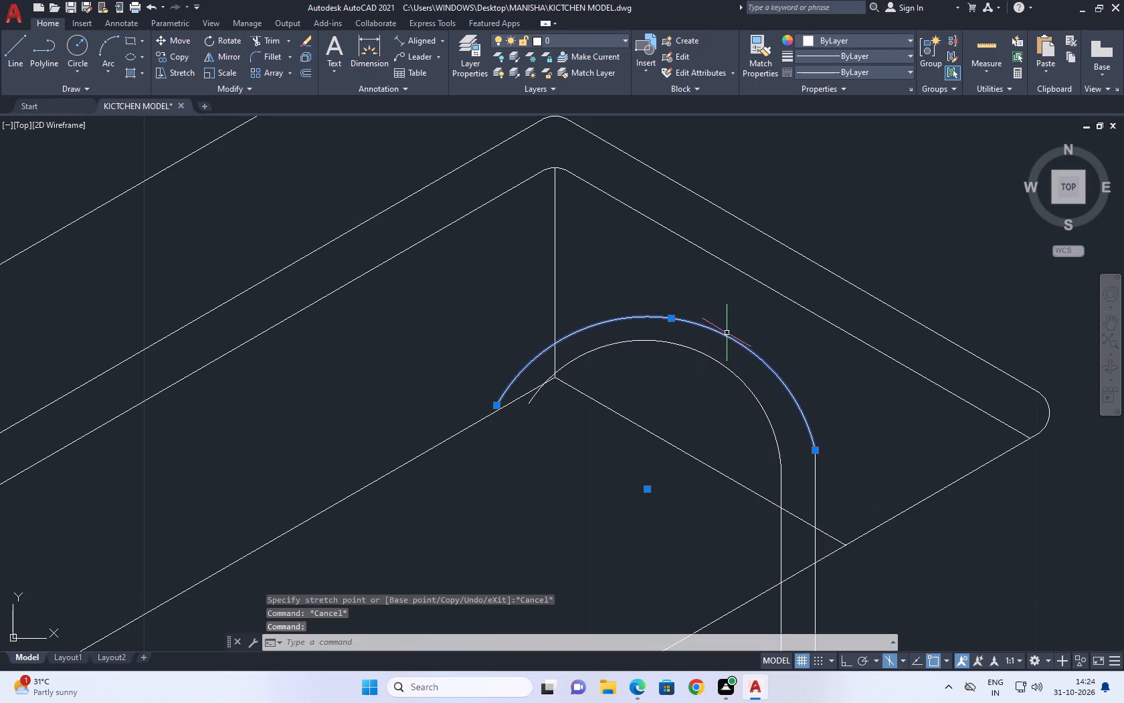
pyautogui.click(672, 317)
pyautogui.click(672, 303)
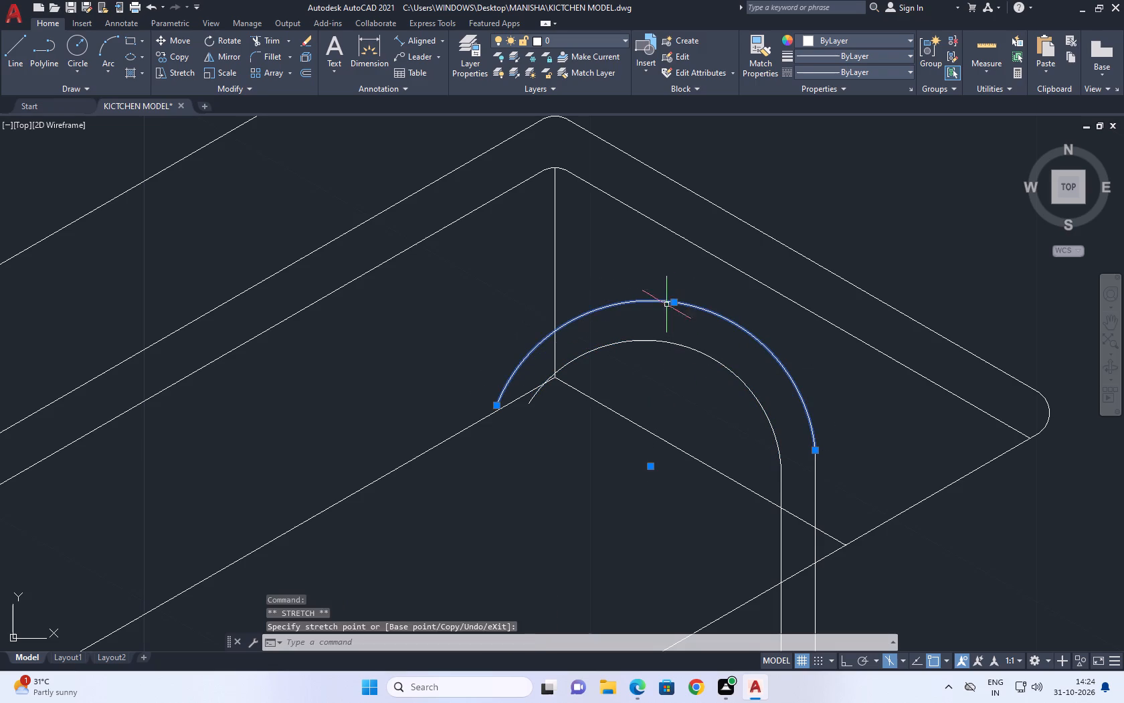
pyautogui.scroll(2, 486, 412)
pyautogui.click(507, 394)
pyautogui.click(490, 379)
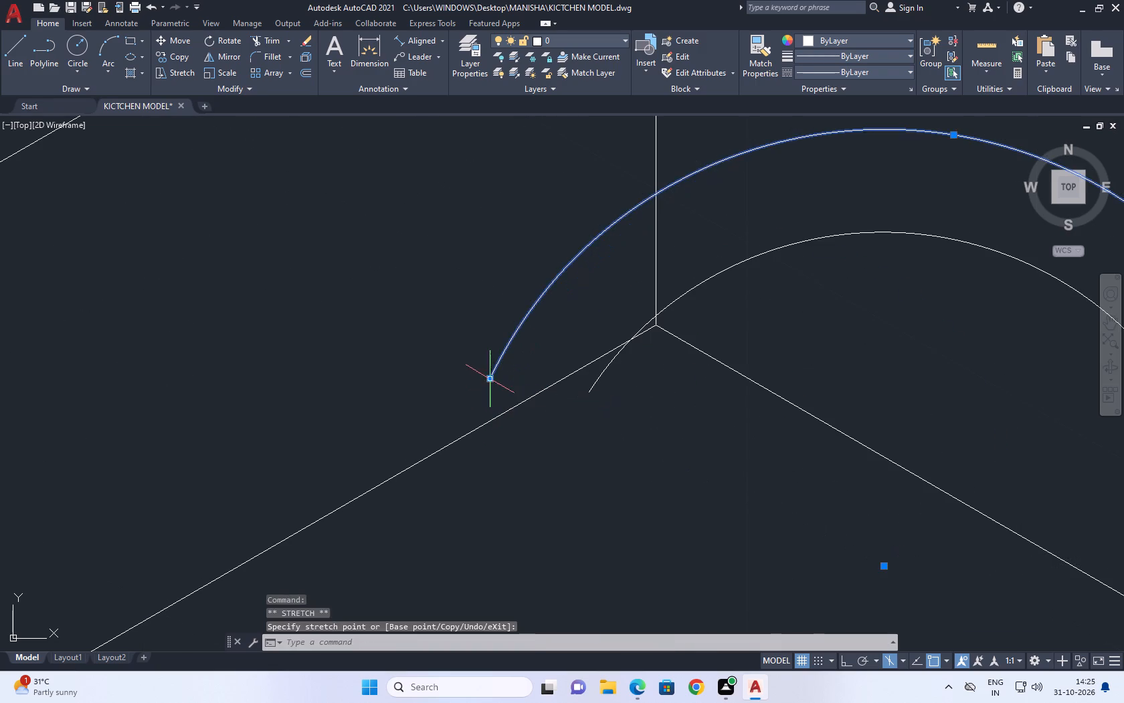
pyautogui.press('Escape')
# Stretch the free ends of the inner and outer spout arcs farther down over the basin, keeping an even gap between them.
pyautogui.scroll(-3, 556, 337)
pyautogui.moveTo(598, 313); pyautogui.dragTo(612, 319, button='middle')
pyautogui.scroll(-2, 630, 327)
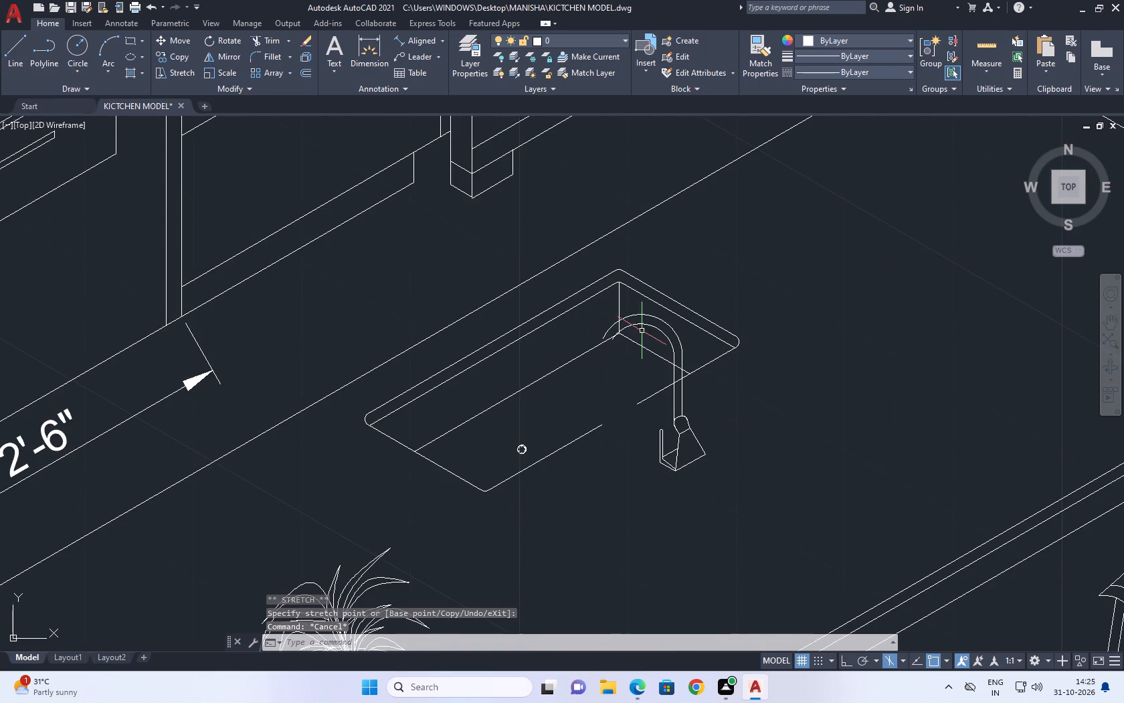
pyautogui.scroll(3, 624, 329)
pyautogui.click(622, 329)
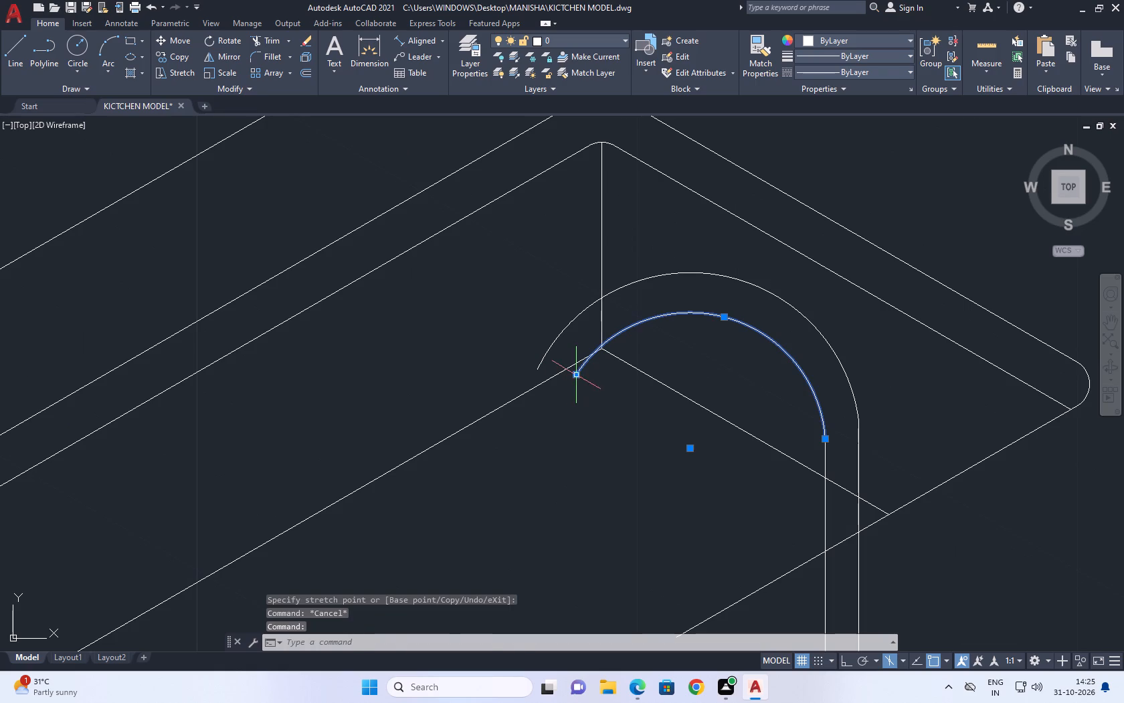
pyautogui.click(575, 374)
pyautogui.click(531, 405)
pyautogui.click(543, 356)
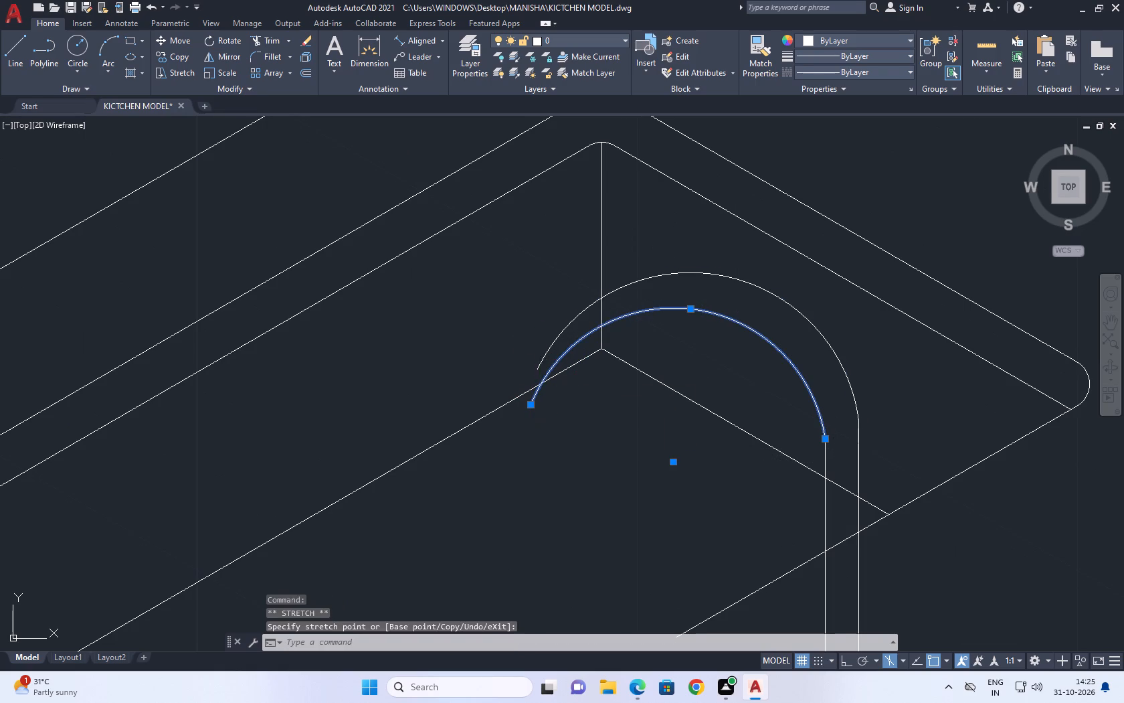
pyautogui.click(536, 367)
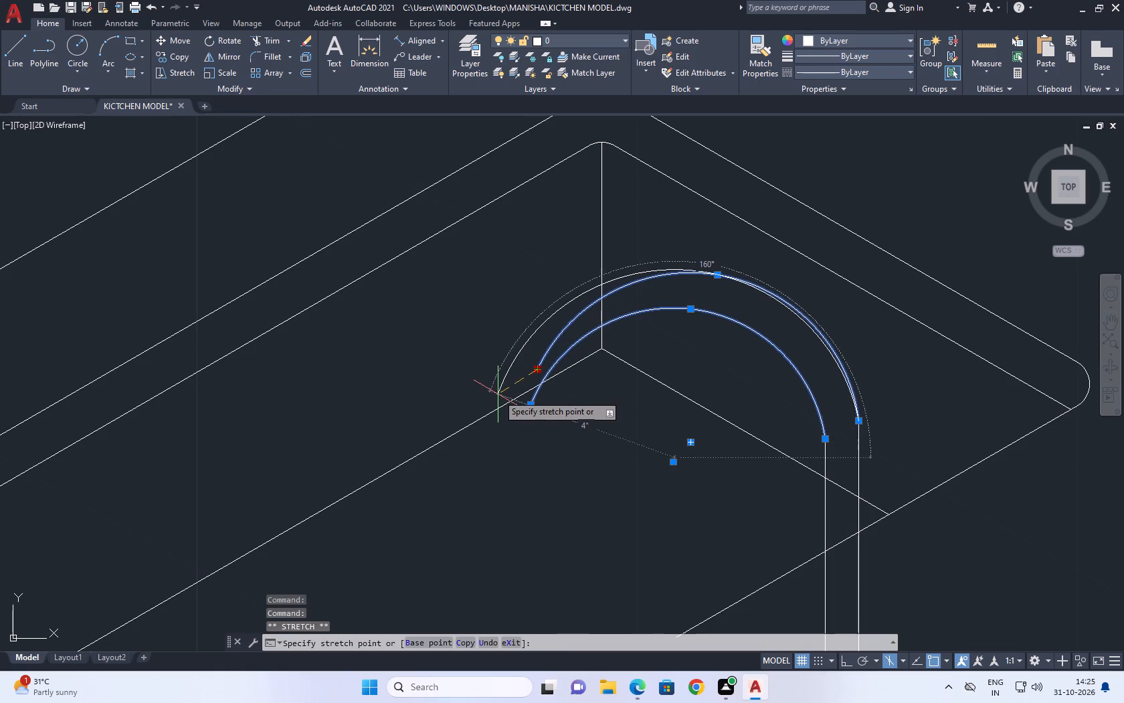
pyautogui.click(500, 397)
pyautogui.press('Escape')
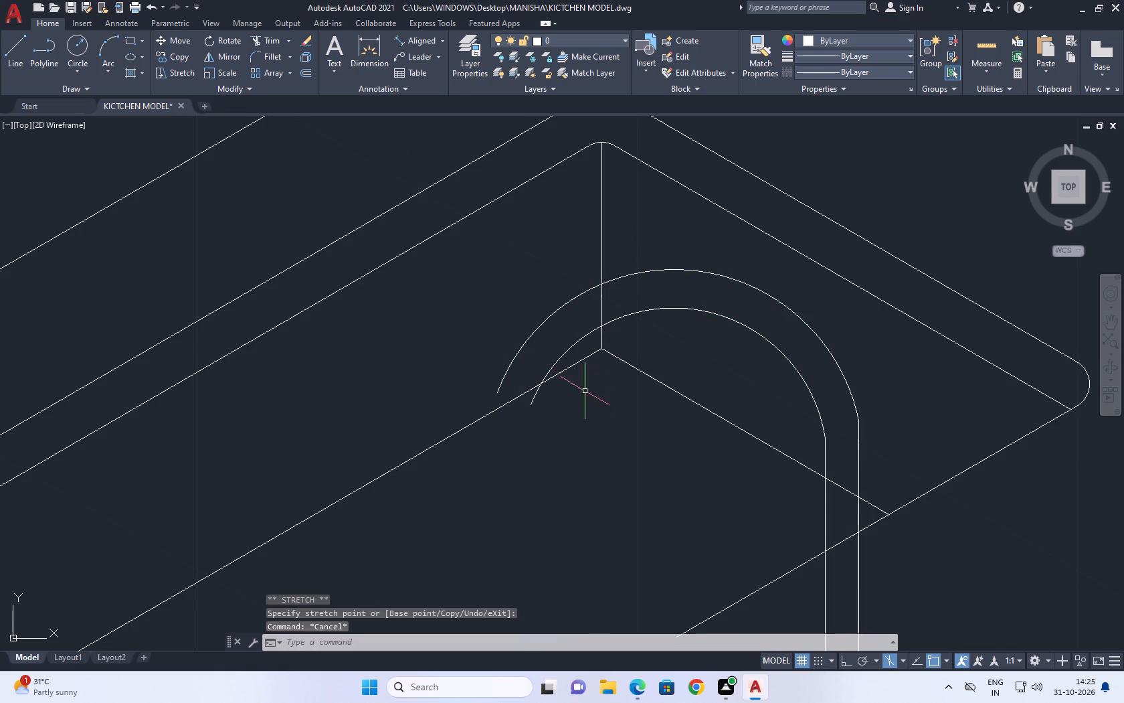
# Draw a three-point spline from the outer spout arc's free end, flaring down and outward to the basin's long inner bottom edge.
pyautogui.moveTo(515, 391); pyautogui.dragTo(651, 426, button='middle')
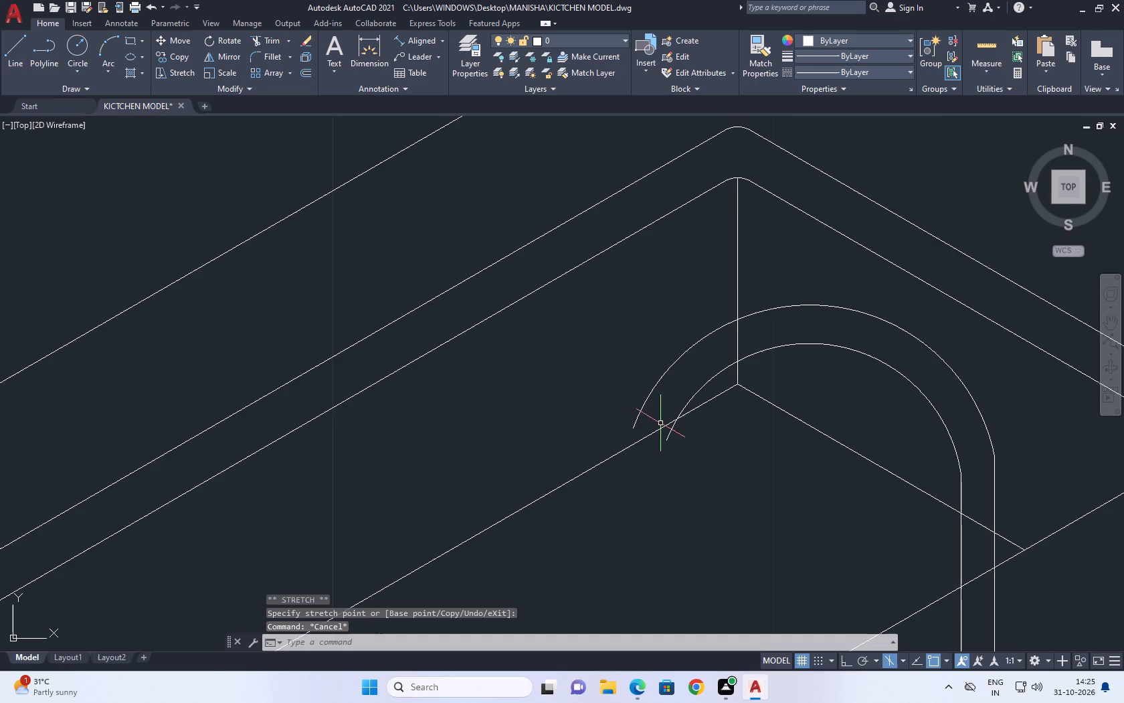
pyautogui.scroll(1, 660, 424)
pyautogui.moveTo(656, 424); pyautogui.dragTo(672, 413, button='middle')
pyautogui.press('s')
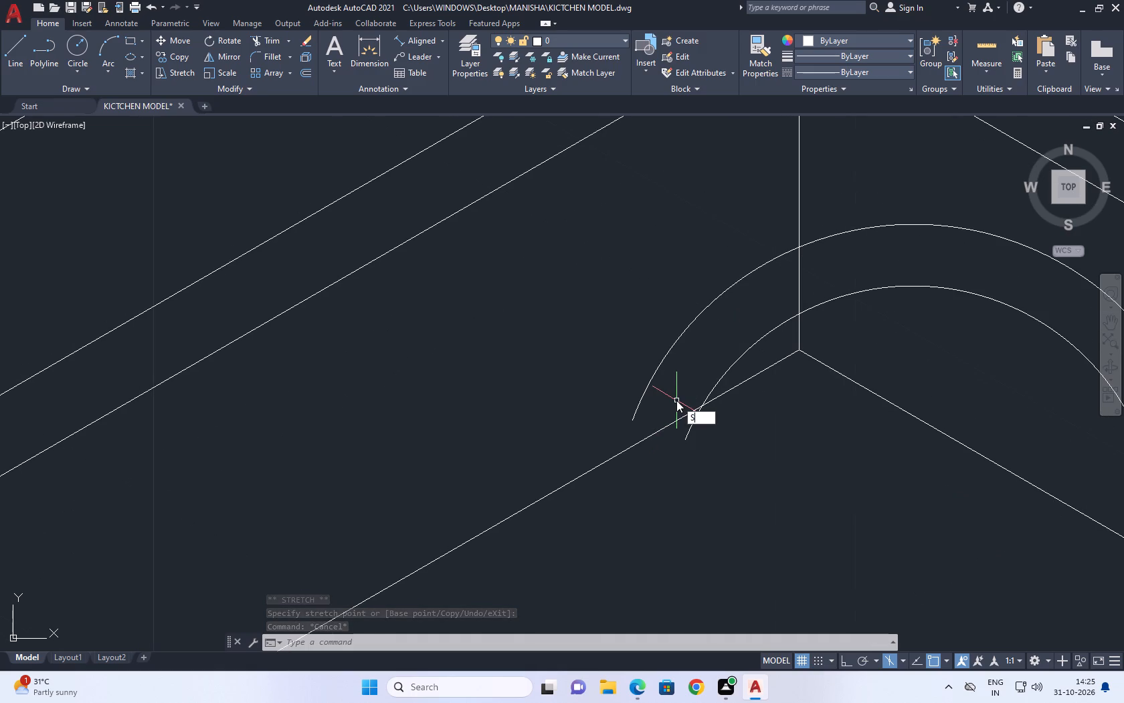
pyautogui.press('p')
pyautogui.press('l')
pyautogui.press('space')
pyautogui.click(634, 418)
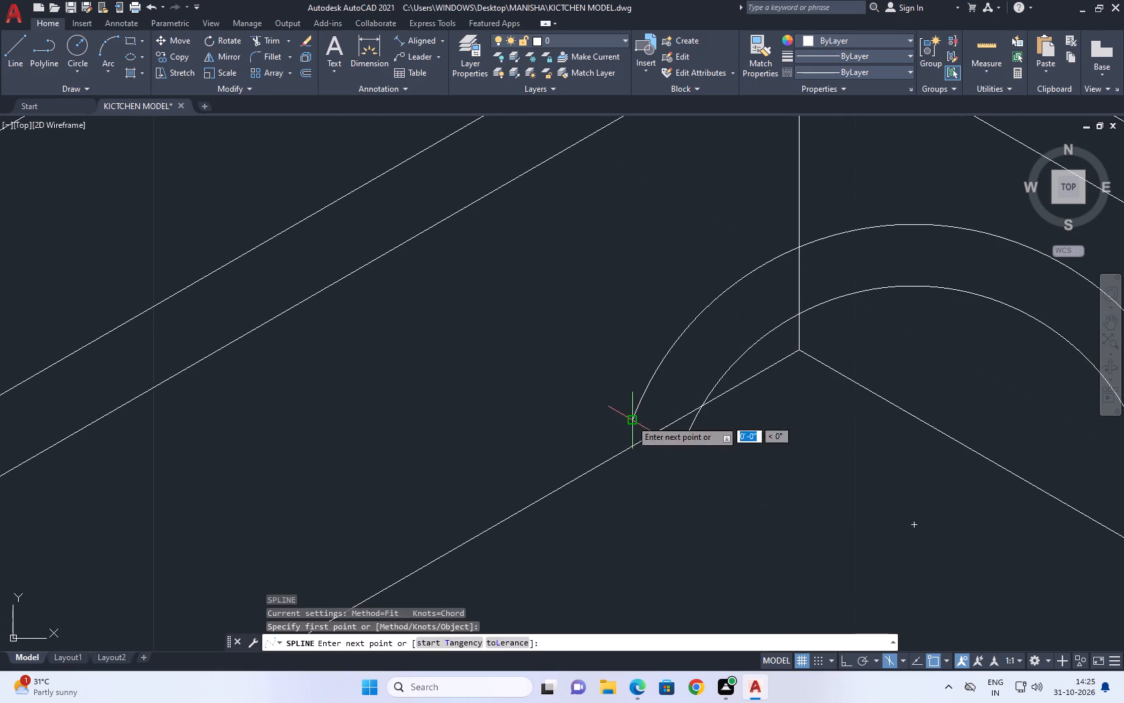
pyautogui.click(591, 448)
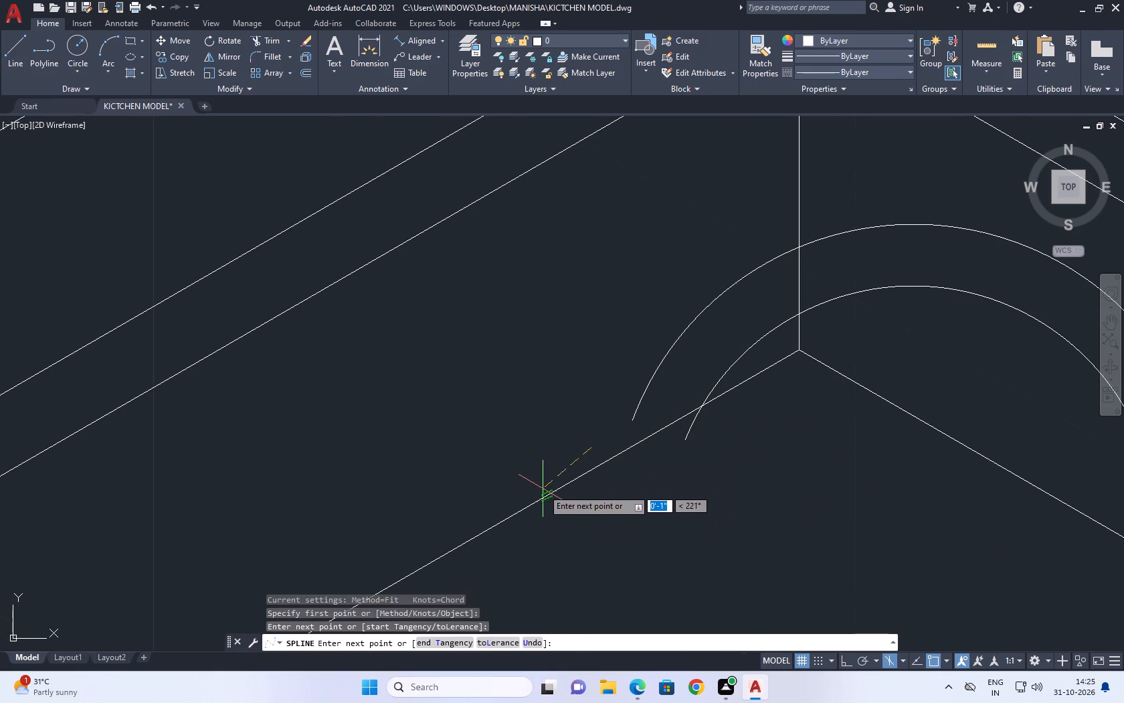
pyautogui.click(542, 488)
pyautogui.press('space')
# Draw a three-point spline from the flare's lower end, curving down and back beneath the spout as the mouth edge.
pyautogui.press('space')
pyautogui.click(542, 488)
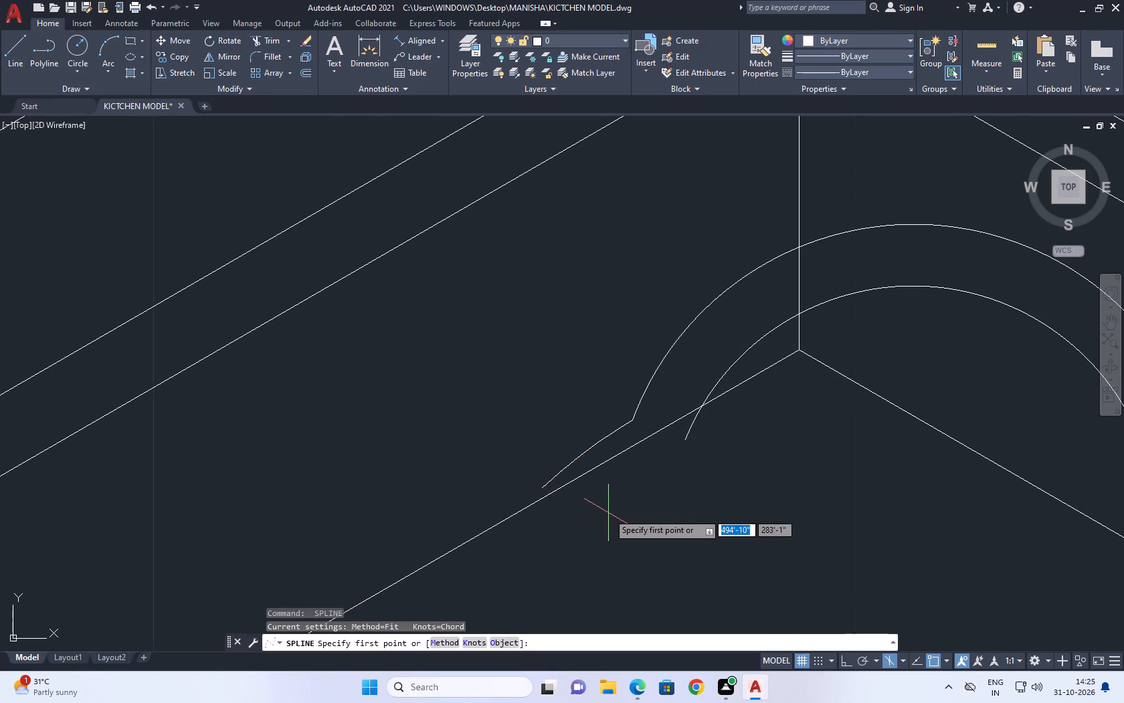
pyautogui.click(545, 491)
pyautogui.click(582, 520)
pyautogui.click(652, 537)
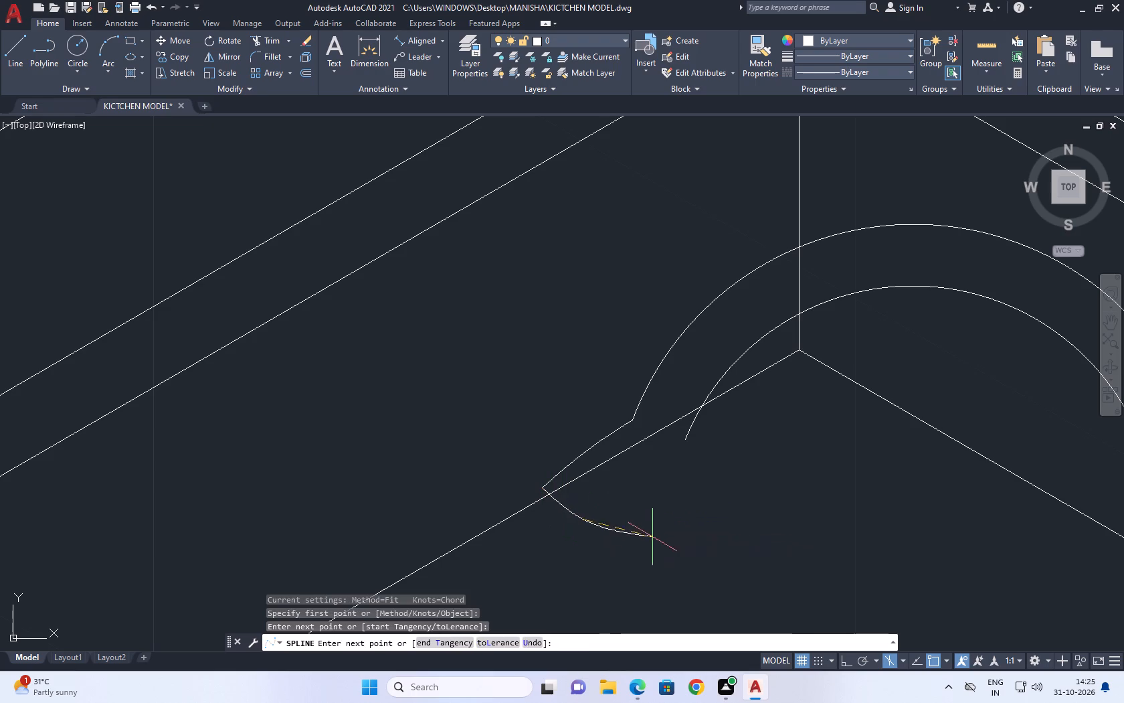
pyautogui.press('space')
# Draw a three-point spline from the inner spout arc's free end, curving down past the end of the mouth edge.
pyautogui.press('space')
pyautogui.click(683, 439)
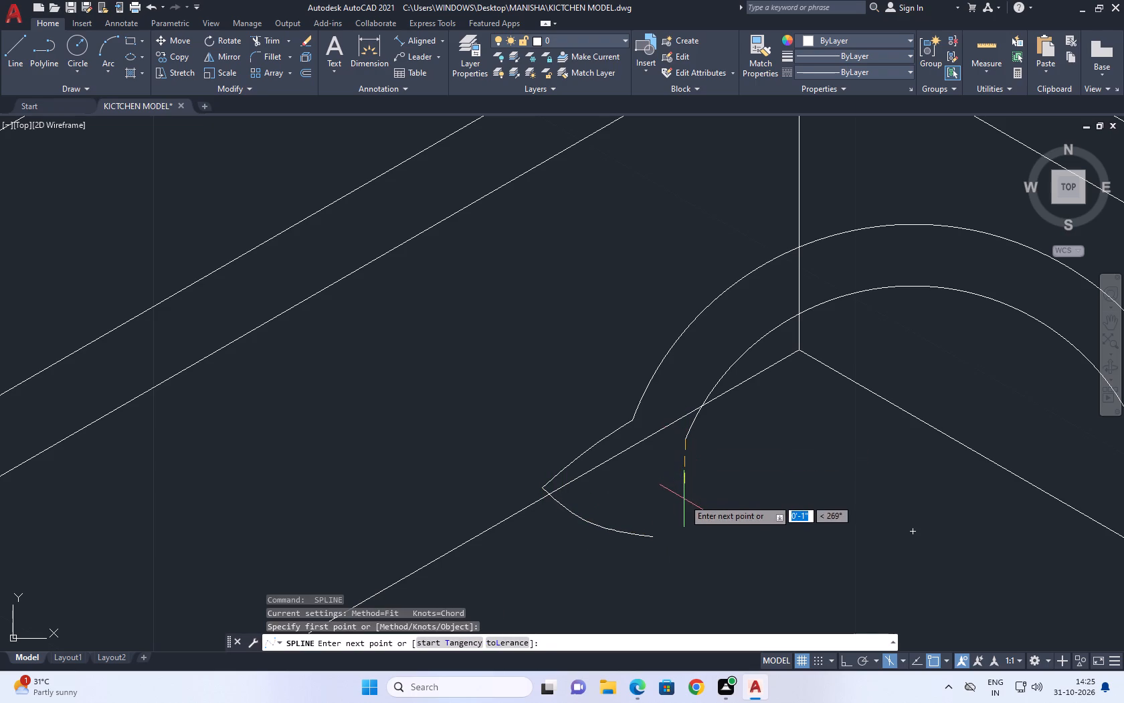
pyautogui.click(679, 516)
pyautogui.click(658, 560)
pyautogui.press('space')
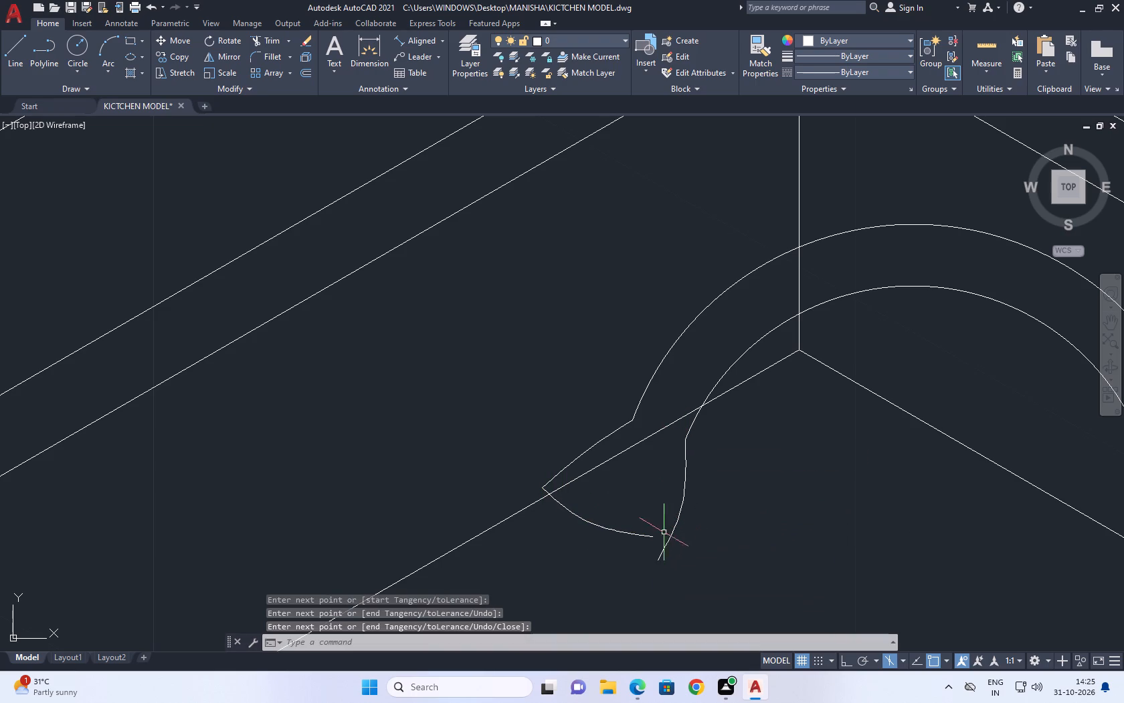
# Stretch the shared corner of the spray head's outer flare and mouth-edge splines slightly inward toward the spout.
pyautogui.scroll(1, 658, 544)
pyautogui.click(550, 410)
pyautogui.click(532, 370)
pyautogui.click(567, 503)
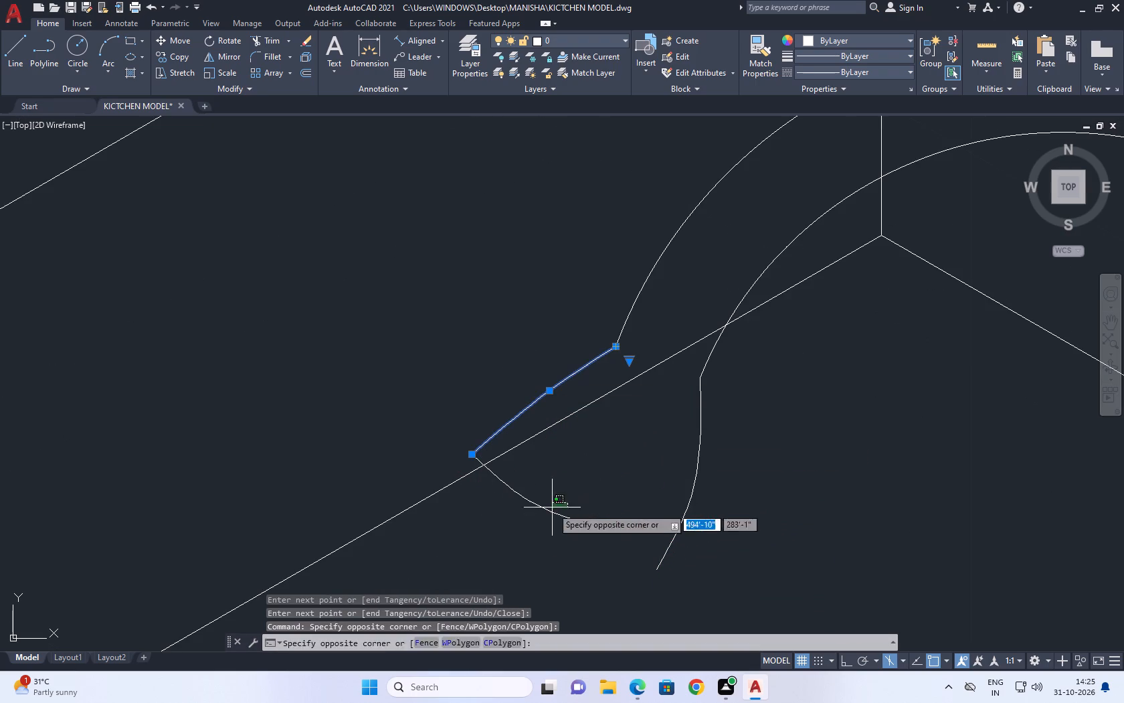
pyautogui.moveTo(522, 522); pyautogui.dragTo(533, 529)
pyautogui.click(471, 454)
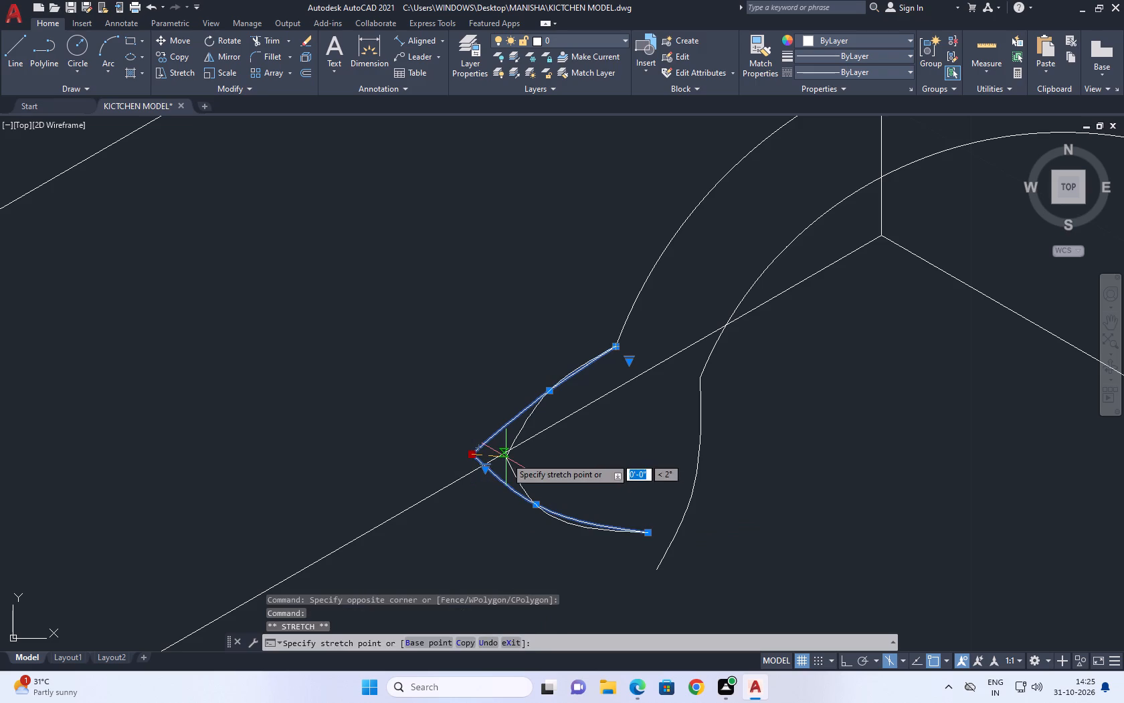
pyautogui.click(506, 457)
pyautogui.moveTo(678, 496); pyautogui.dragTo(637, 389, button='middle')
pyautogui.press('Escape')
# Reshape the spray head's inner spline so its lower end meets the mouth edge's end and its middle point sits farther in.
pyautogui.moveTo(668, 448); pyautogui.dragTo(654, 404)
pyautogui.click(642, 364)
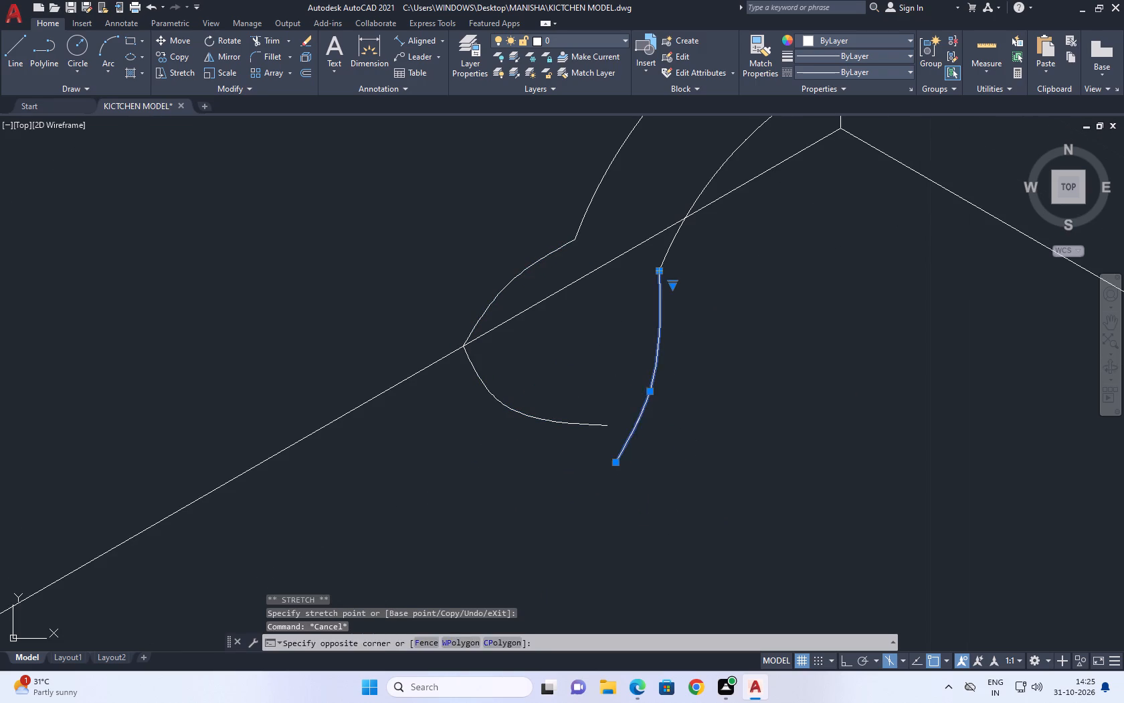
pyautogui.click(615, 465)
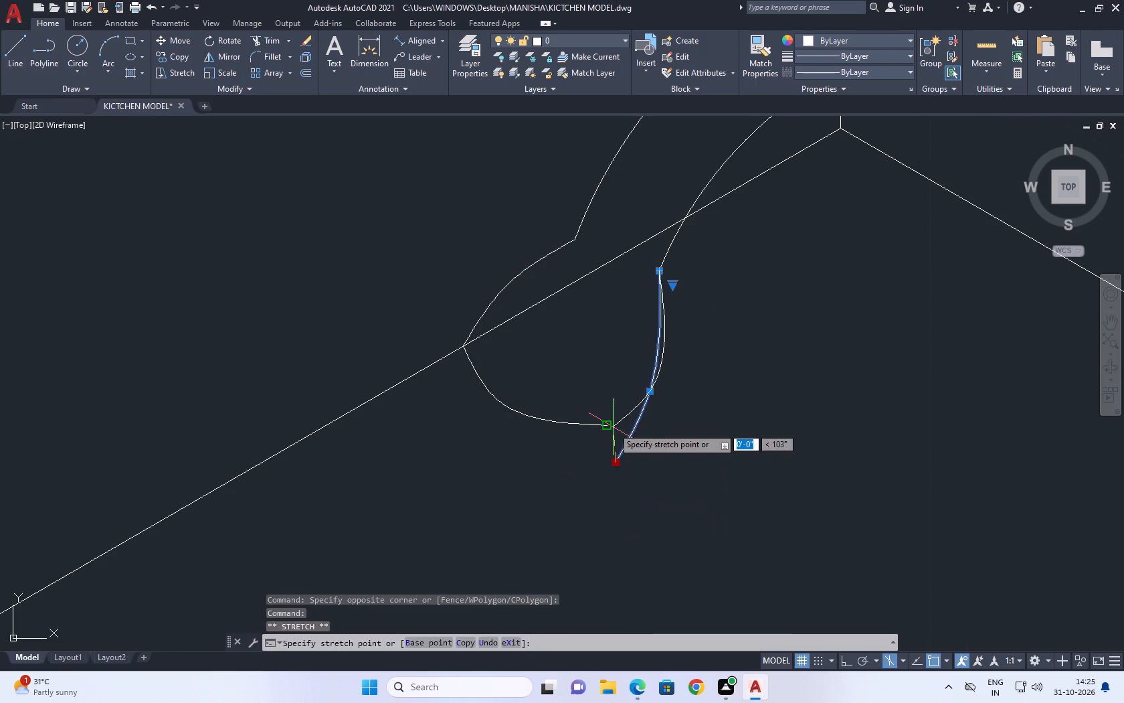
pyautogui.click(613, 427)
pyautogui.click(650, 389)
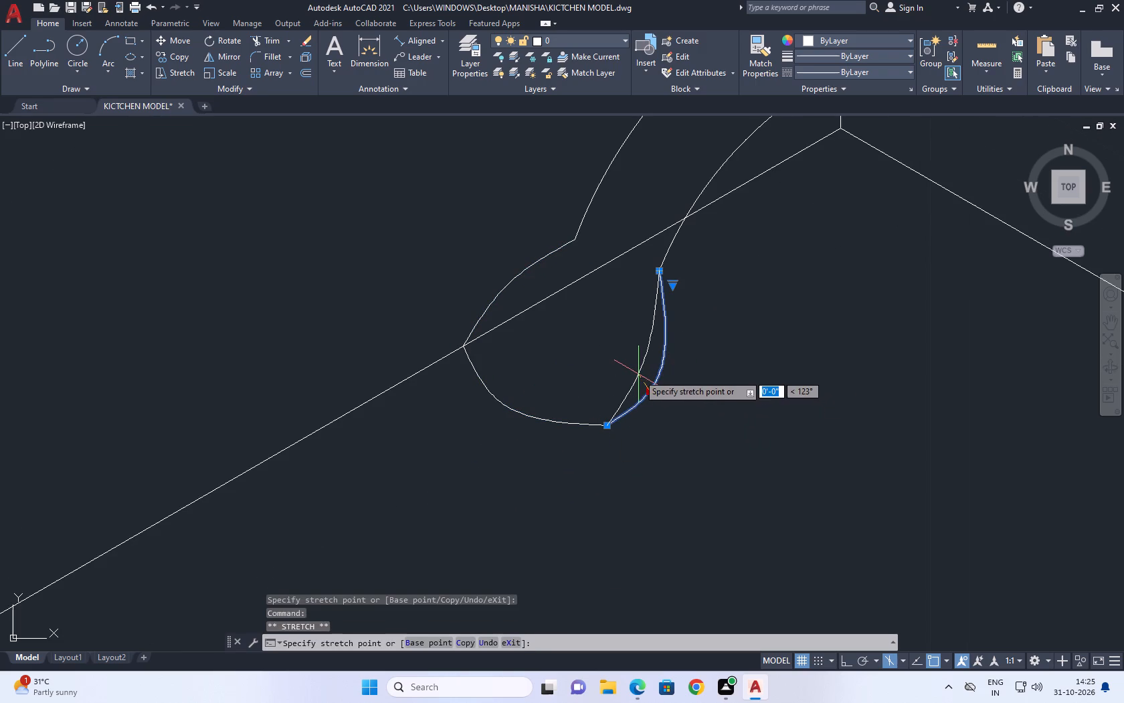
pyautogui.click(638, 374)
pyautogui.press('Escape')
pyautogui.moveTo(611, 298); pyautogui.dragTo(648, 383, button='middle')
pyautogui.scroll(-2, 648, 383)
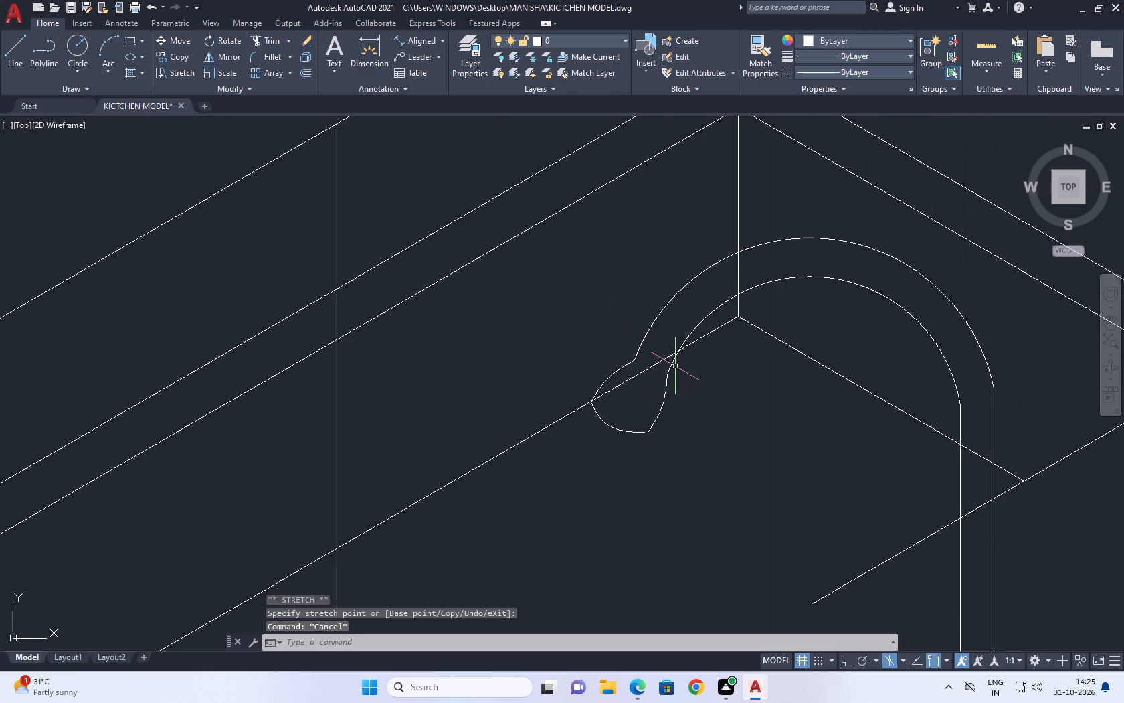
# Trim the part of the basin's long inner bottom edge that crosses the spray head.
pyautogui.write('TR')
pyautogui.press('space')
pyautogui.click(626, 381)
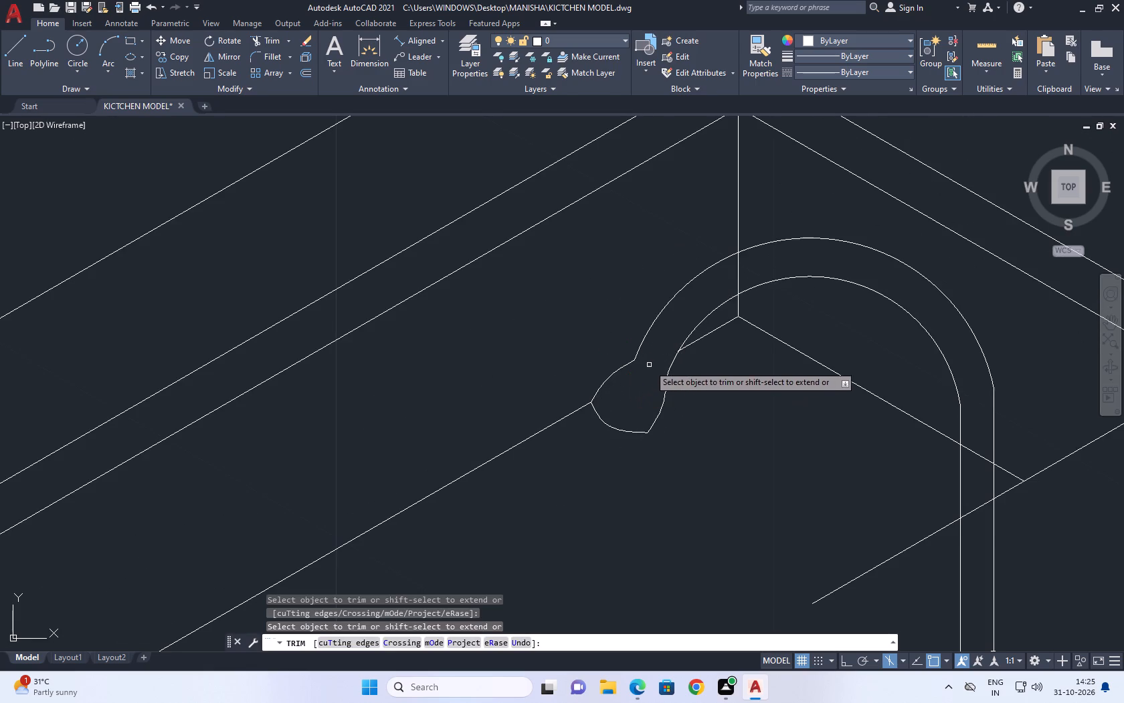
pyautogui.press('Escape')
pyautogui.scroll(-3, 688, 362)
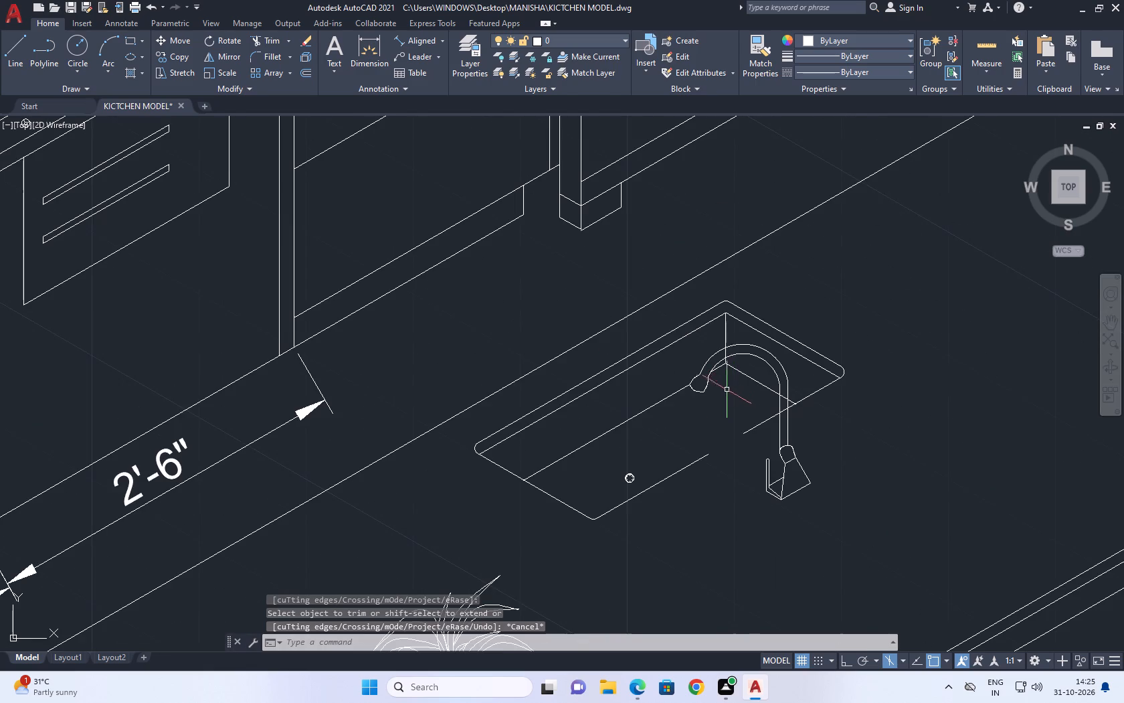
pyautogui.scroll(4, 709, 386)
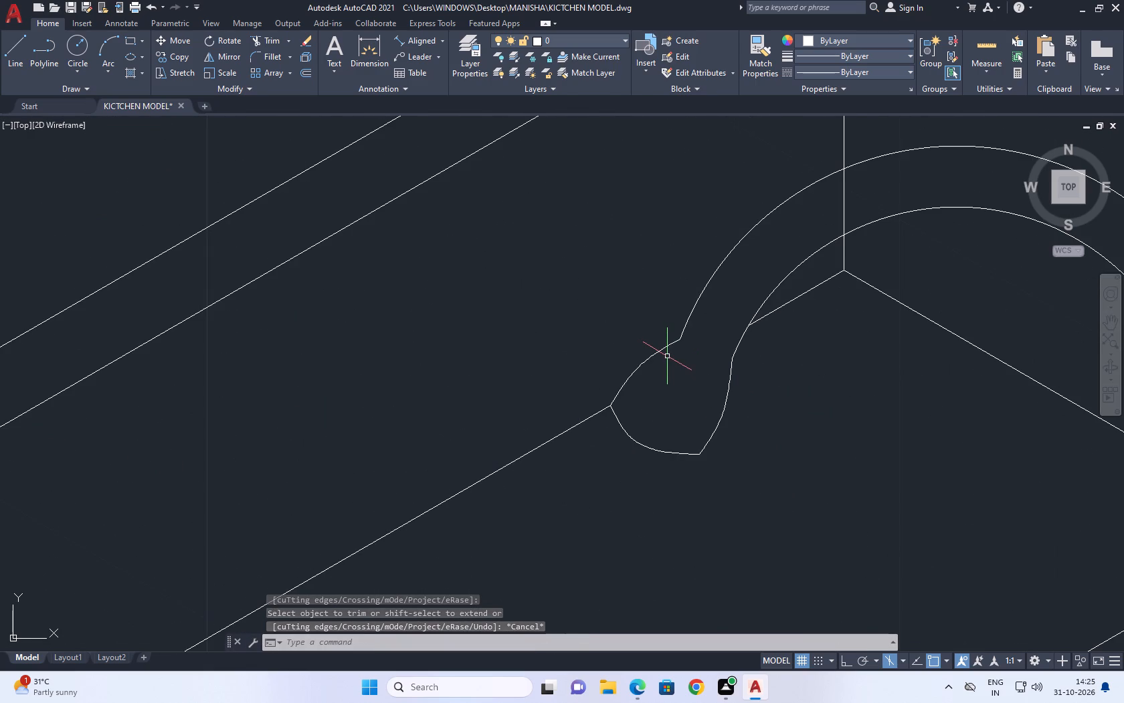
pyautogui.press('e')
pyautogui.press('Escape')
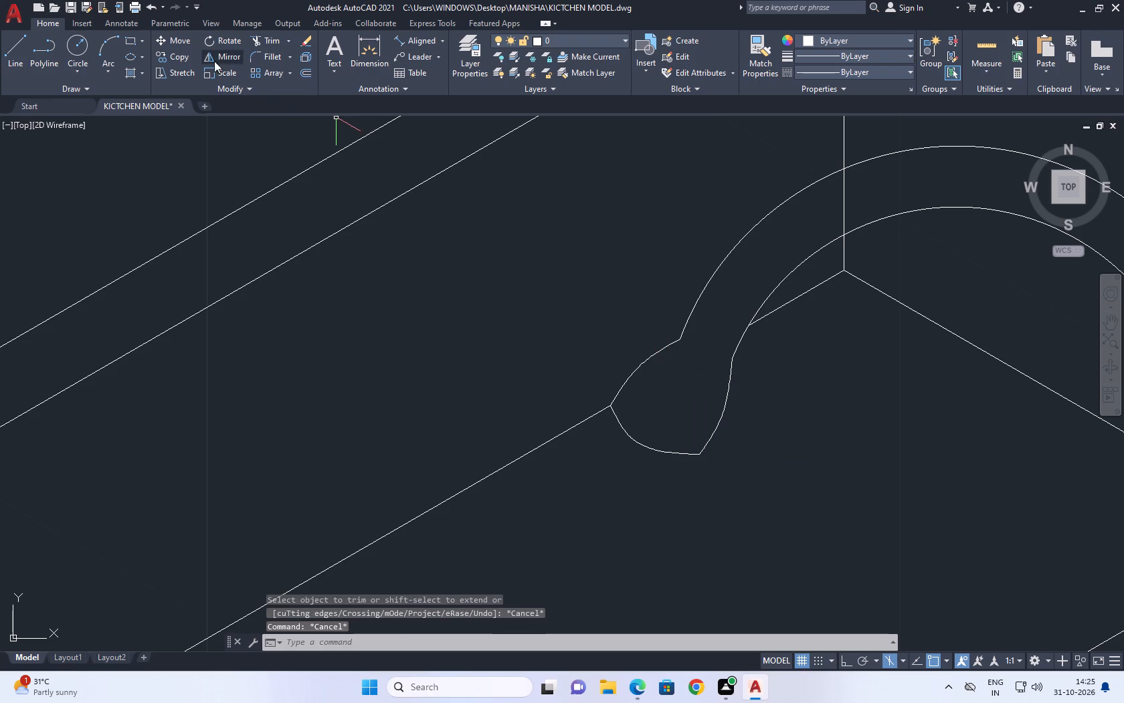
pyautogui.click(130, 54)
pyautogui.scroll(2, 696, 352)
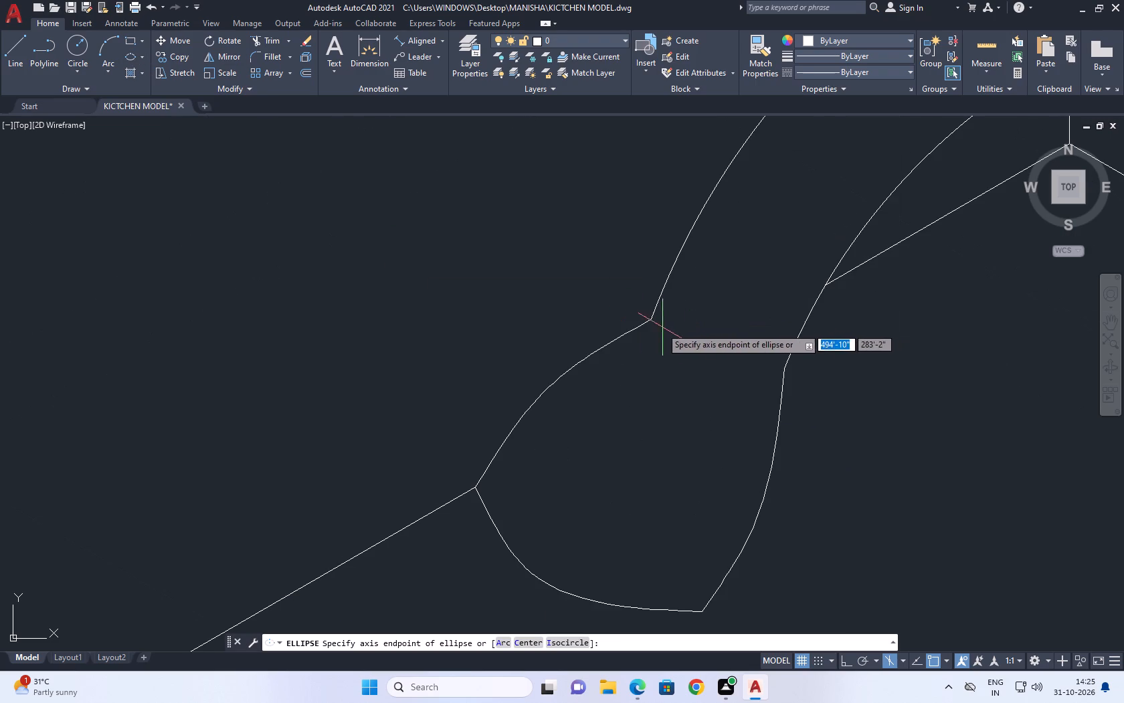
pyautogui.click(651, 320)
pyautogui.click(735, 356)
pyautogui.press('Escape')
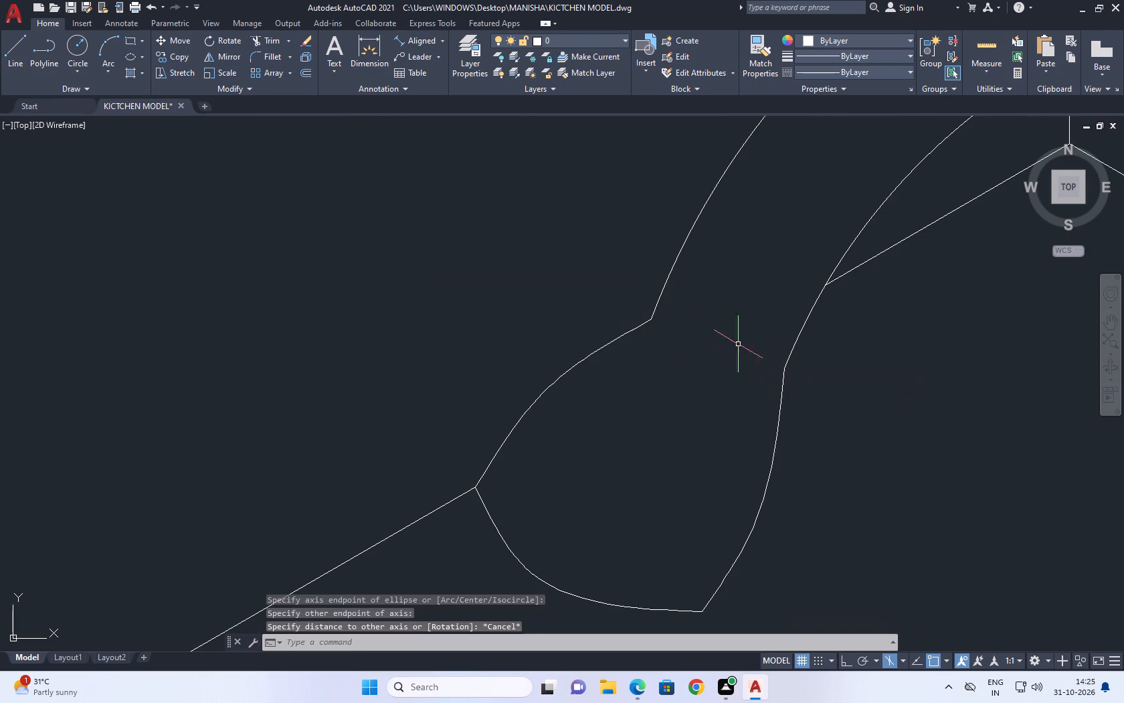
# Draw a narrow ellipse across the spout's end, spanning from the outer arc's endpoint to the inner arc's endpoint.
pyautogui.press('space')
pyautogui.click(654, 320)
pyautogui.click(784, 374)
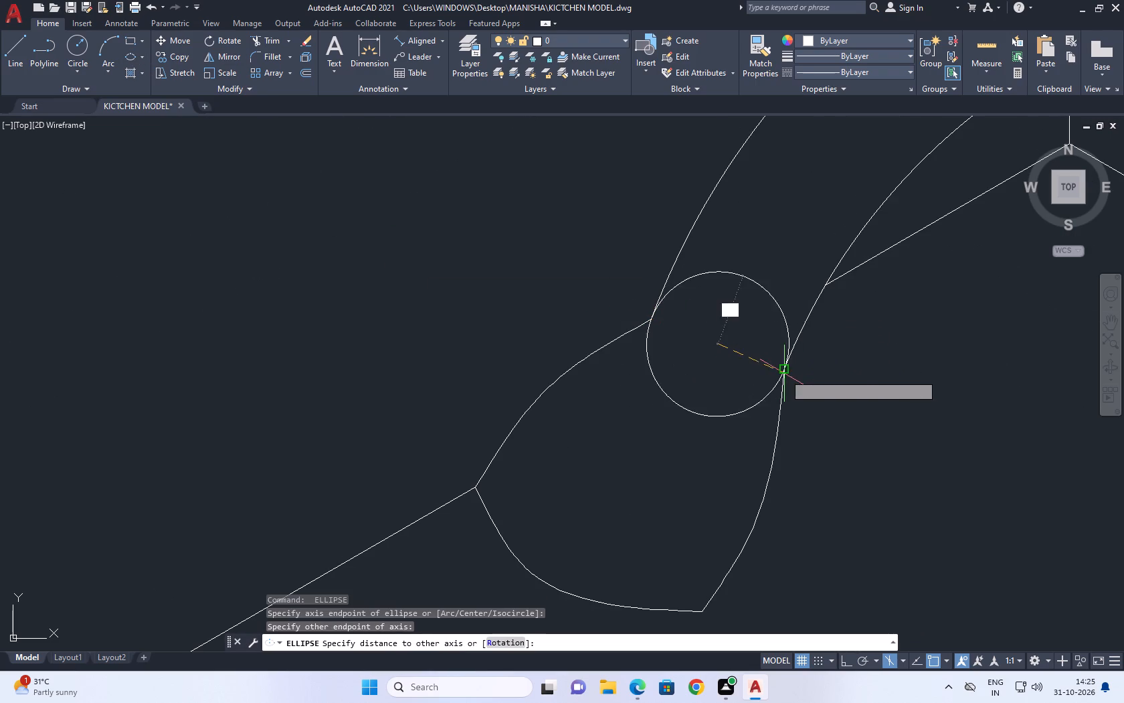
pyautogui.click(745, 345)
# Convert the entire faucet, including spray head, spout, body and handle, into a block named TAP.
pyautogui.scroll(-5, 630, 250)
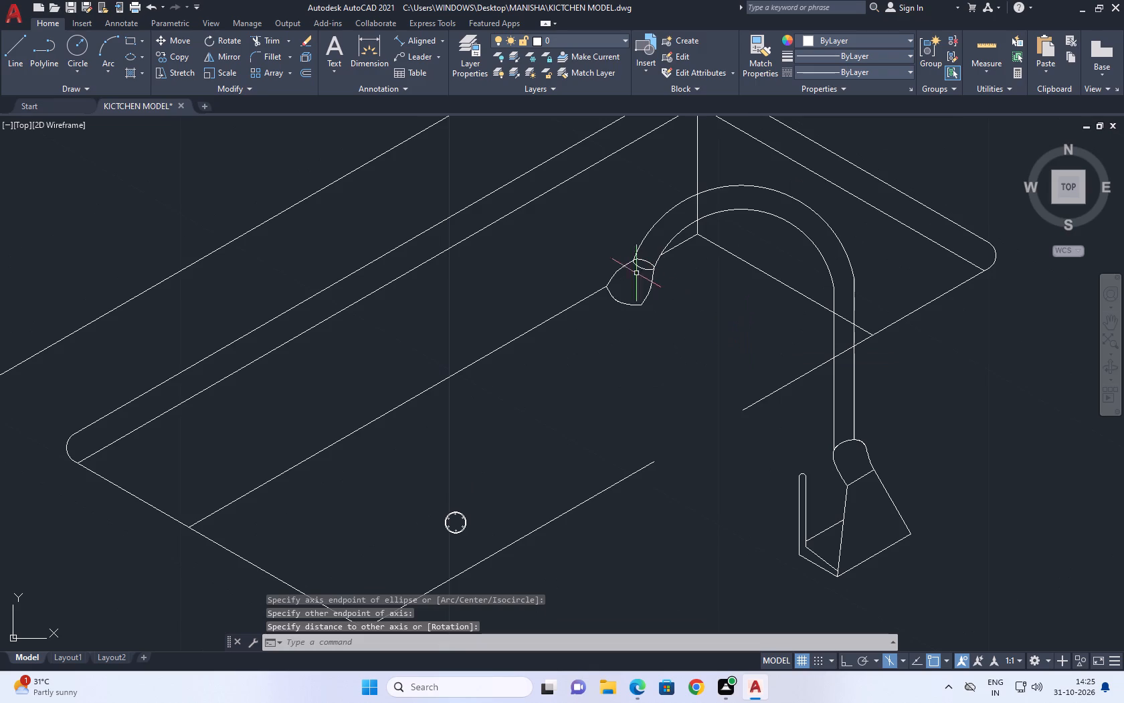
pyautogui.middleClick(628, 267)
pyautogui.click(599, 171)
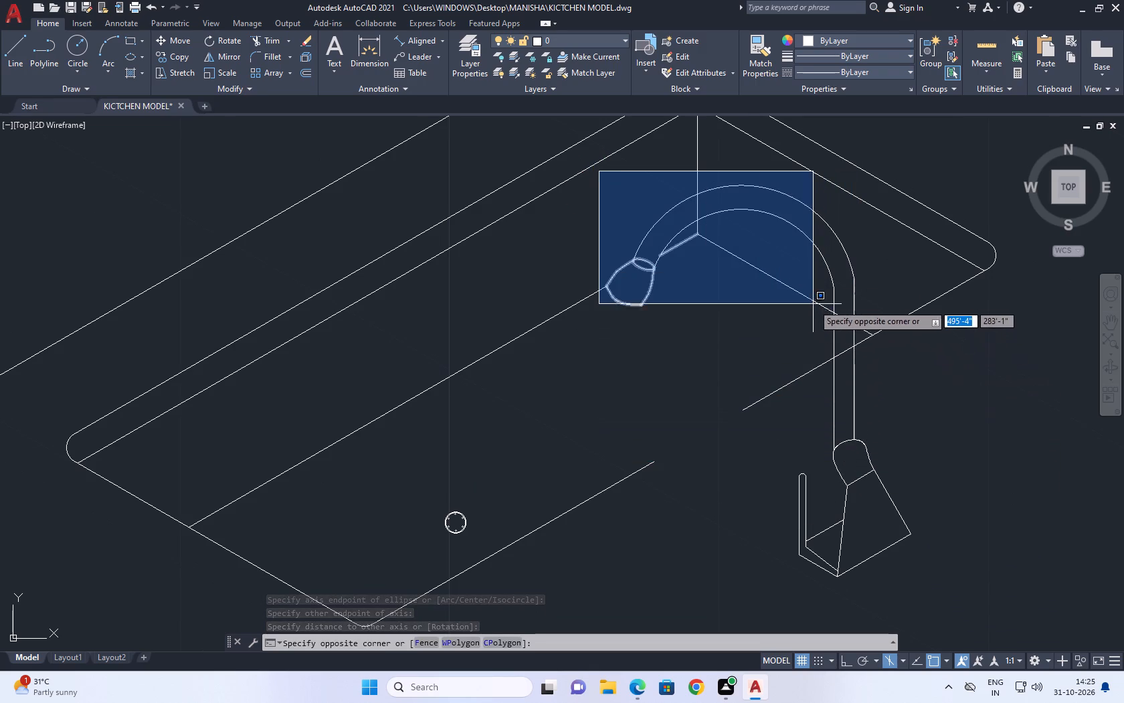
pyautogui.click(666, 335)
pyautogui.click(821, 204)
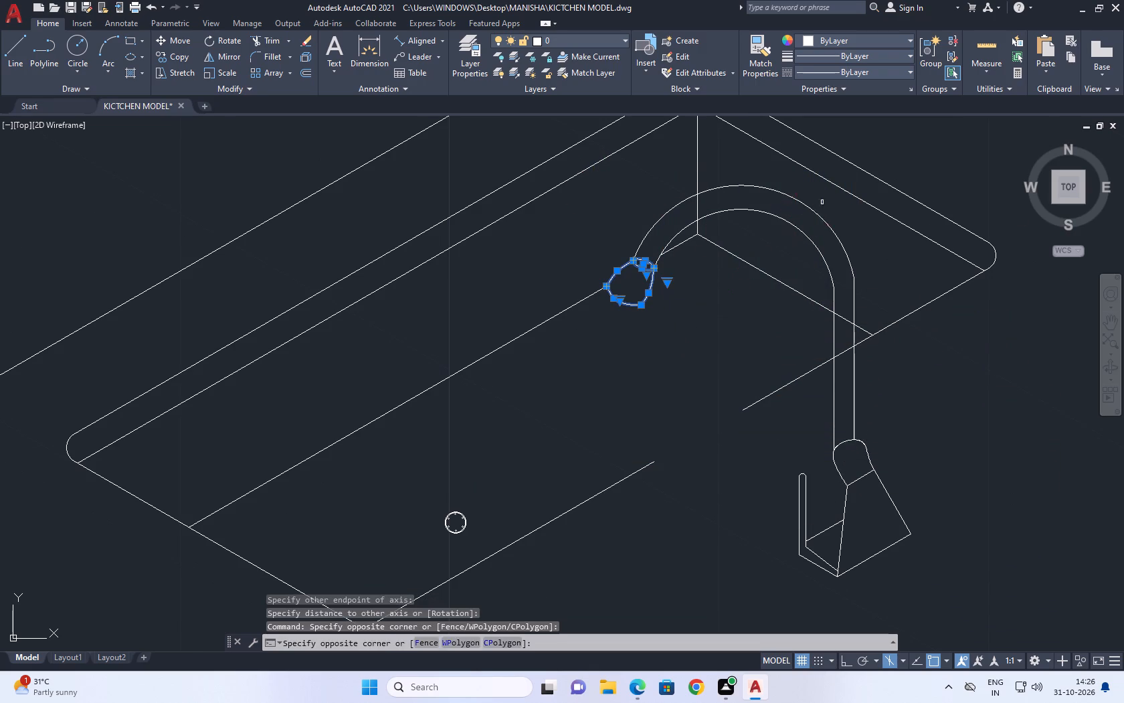
pyautogui.click(791, 231)
pyautogui.moveTo(799, 254); pyautogui.dragTo(714, 199, button='middle')
pyautogui.moveTo(845, 373); pyautogui.dragTo(833, 380)
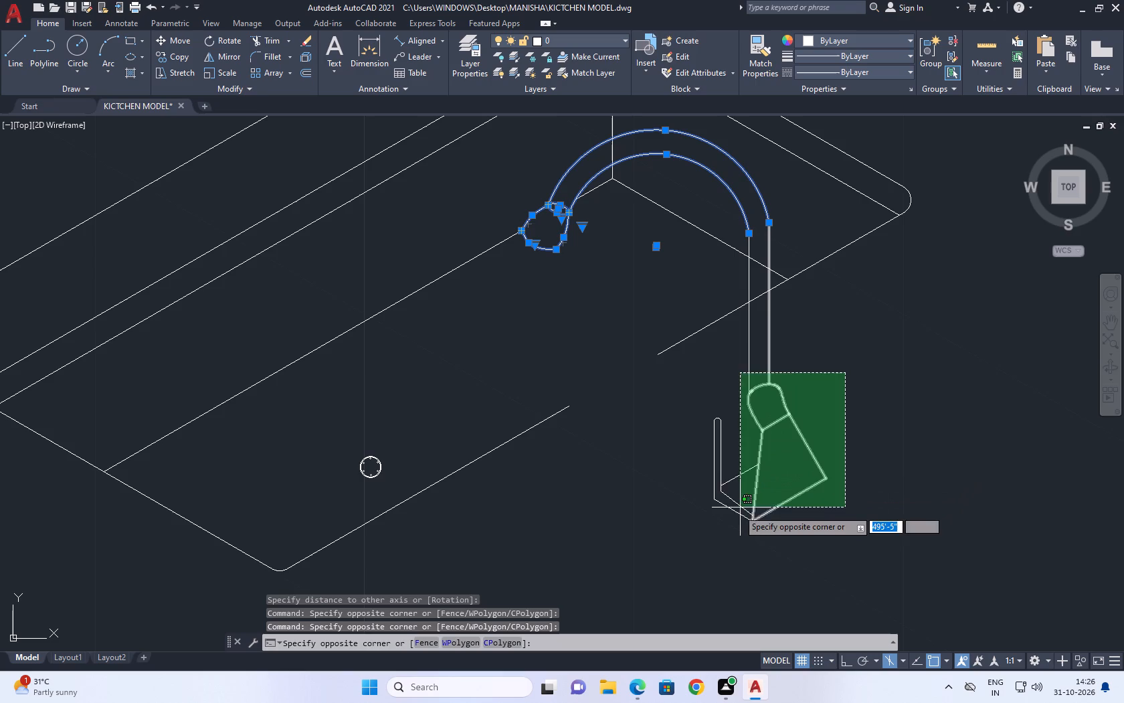
pyautogui.click(692, 549)
pyautogui.click(850, 374)
pyautogui.click(700, 516)
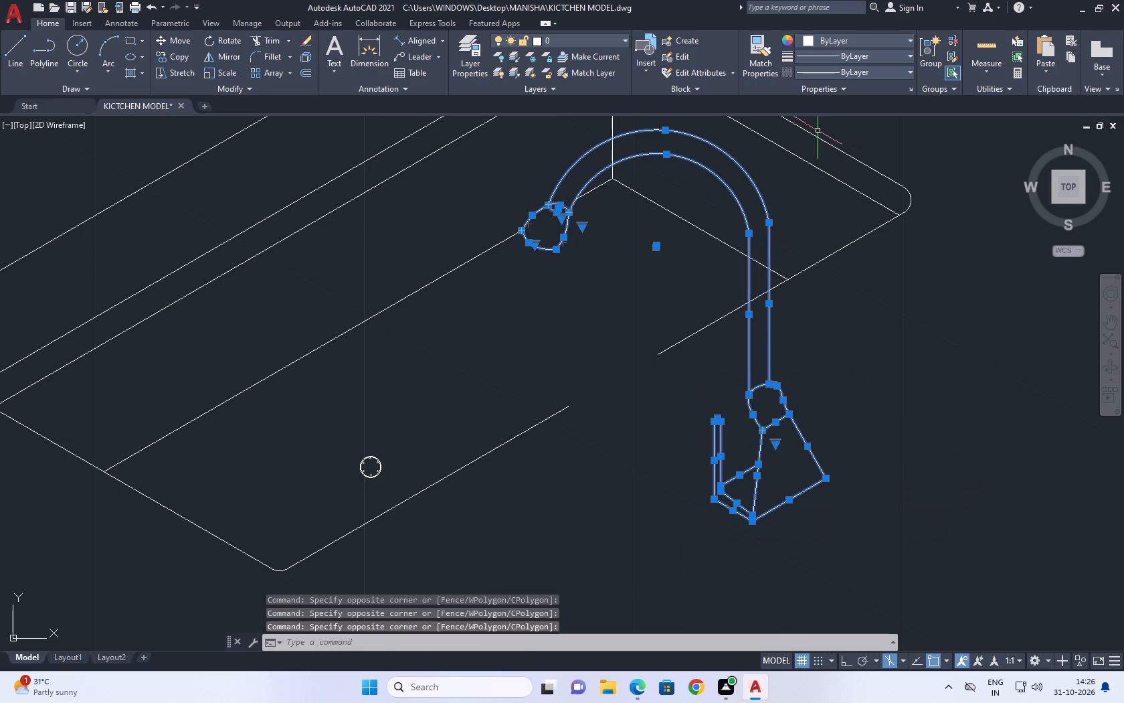
pyautogui.click(793, 169)
pyautogui.click(721, 203)
pyautogui.moveTo(751, 184); pyautogui.dragTo(749, 209, button='middle')
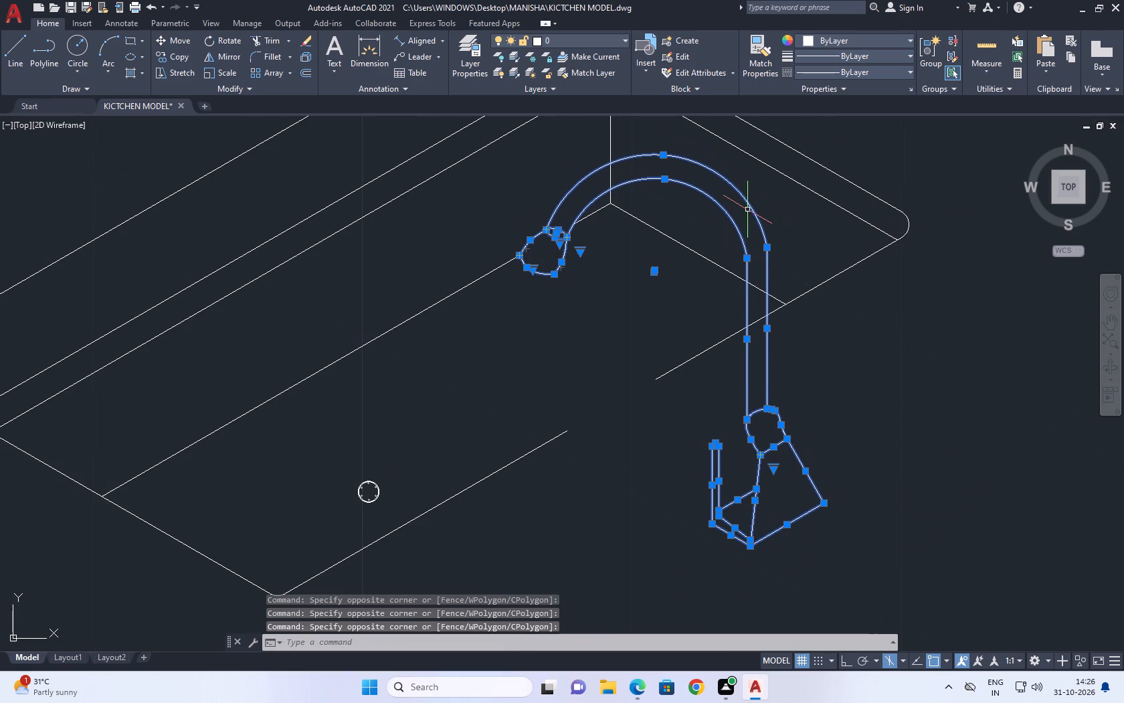
pyautogui.write('B')
pyautogui.press('space')
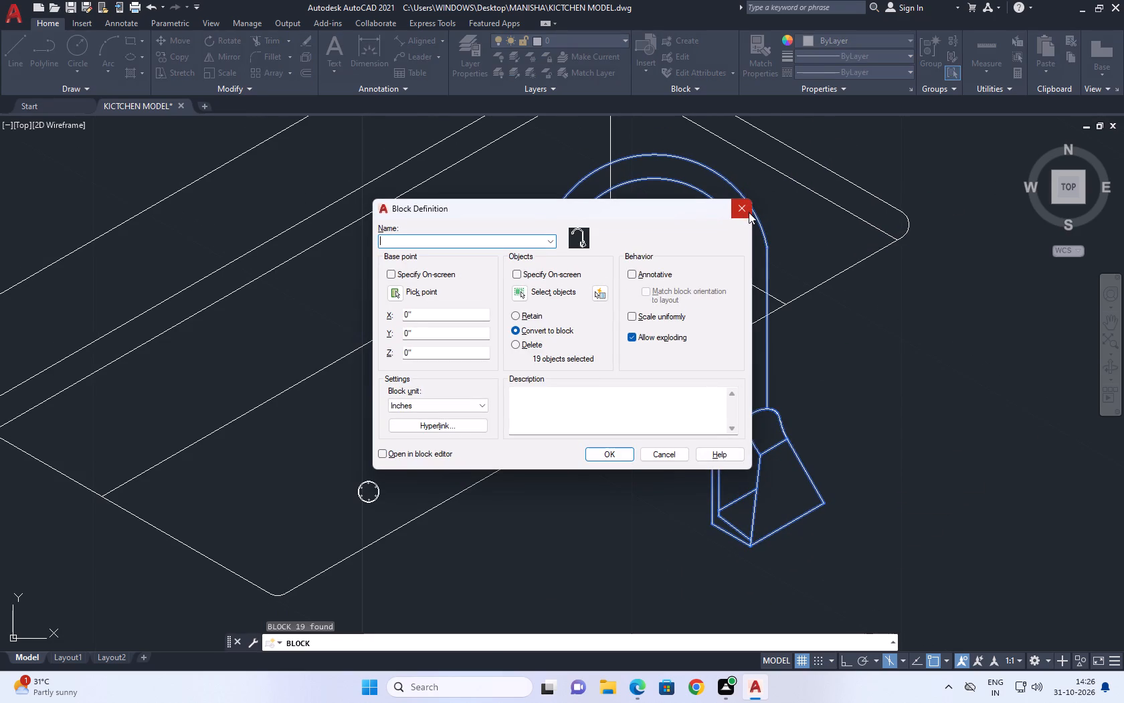
pyautogui.press('t')
pyautogui.press('s')
pyautogui.press('BackSpace')
pyautogui.press('a')
pyautogui.press('p')
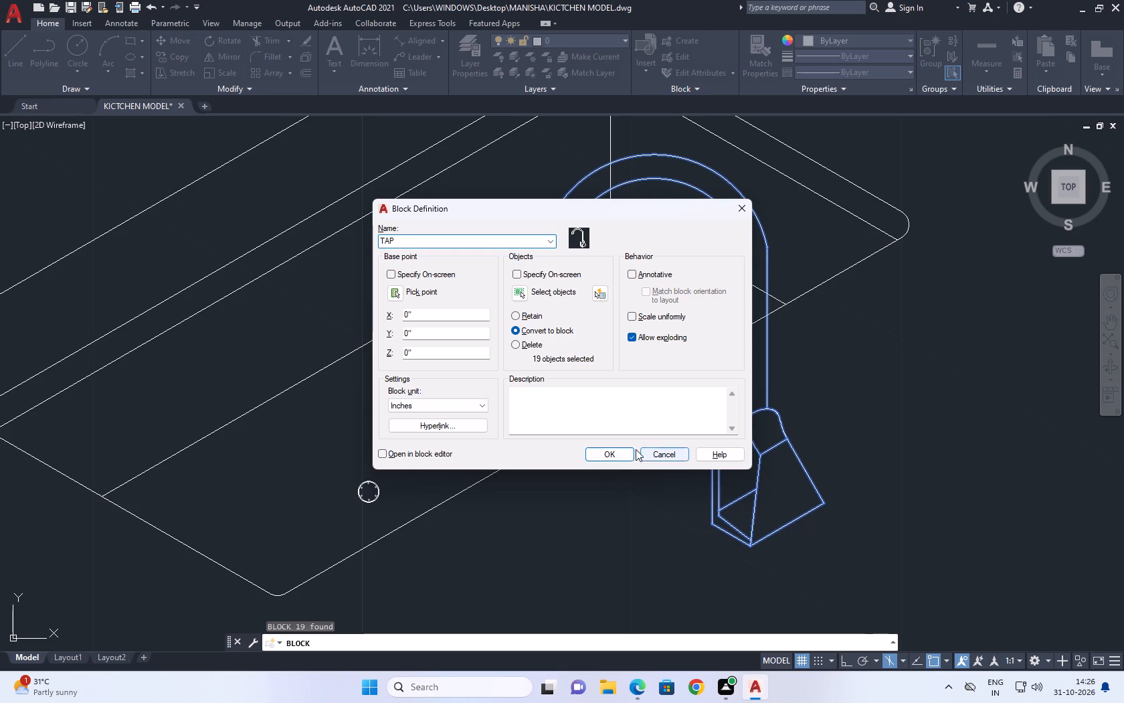
pyautogui.click(612, 449)
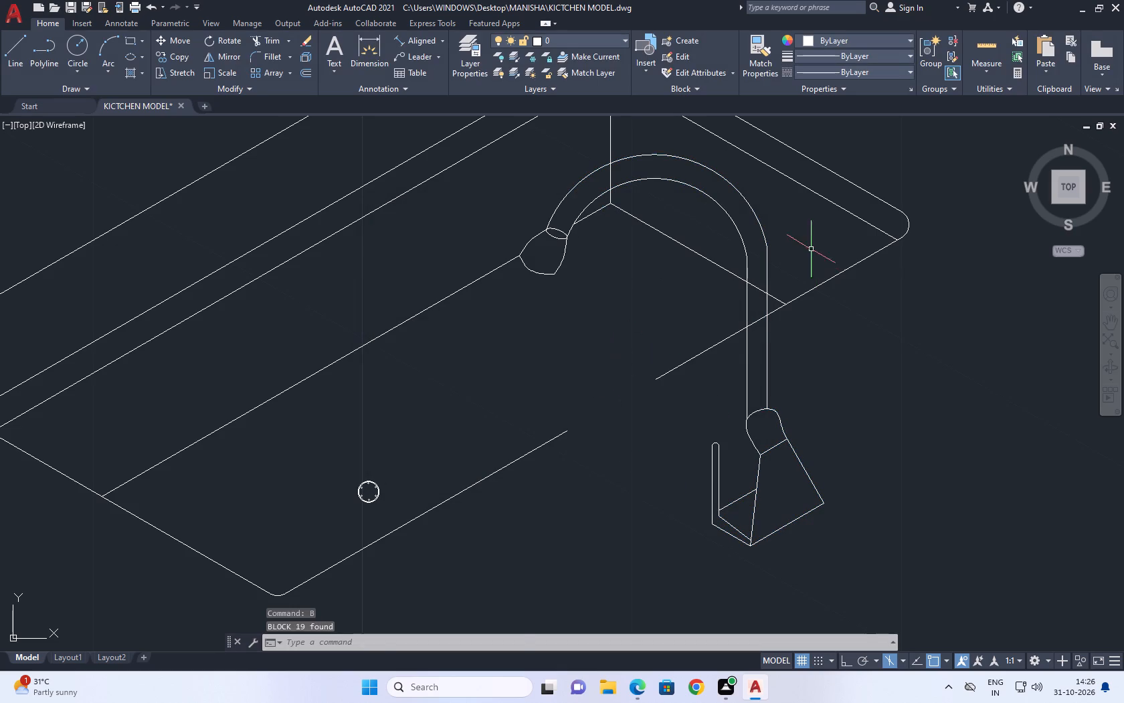
# Move the TAP block by its base's lowest corner about 5" at 151°, onto the gap in the sink's front rim.
pyautogui.click(792, 235)
pyautogui.click(749, 225)
pyautogui.moveTo(741, 276); pyautogui.dragTo(687, 224, button='middle')
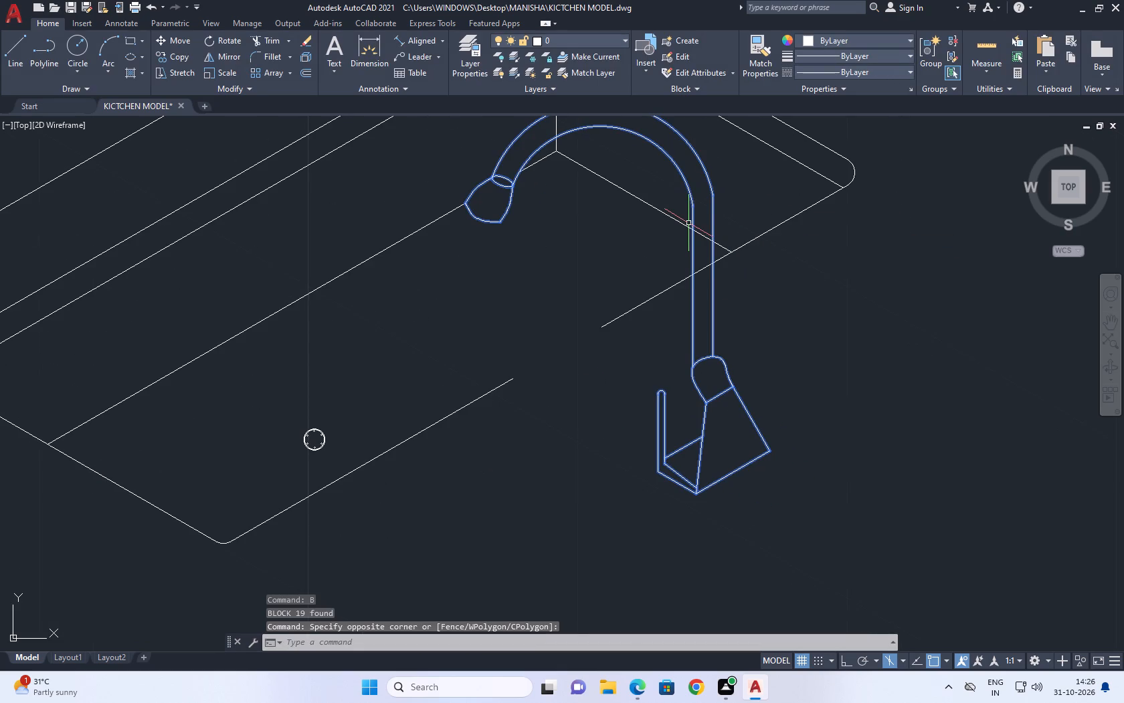
pyautogui.middleClick(698, 288)
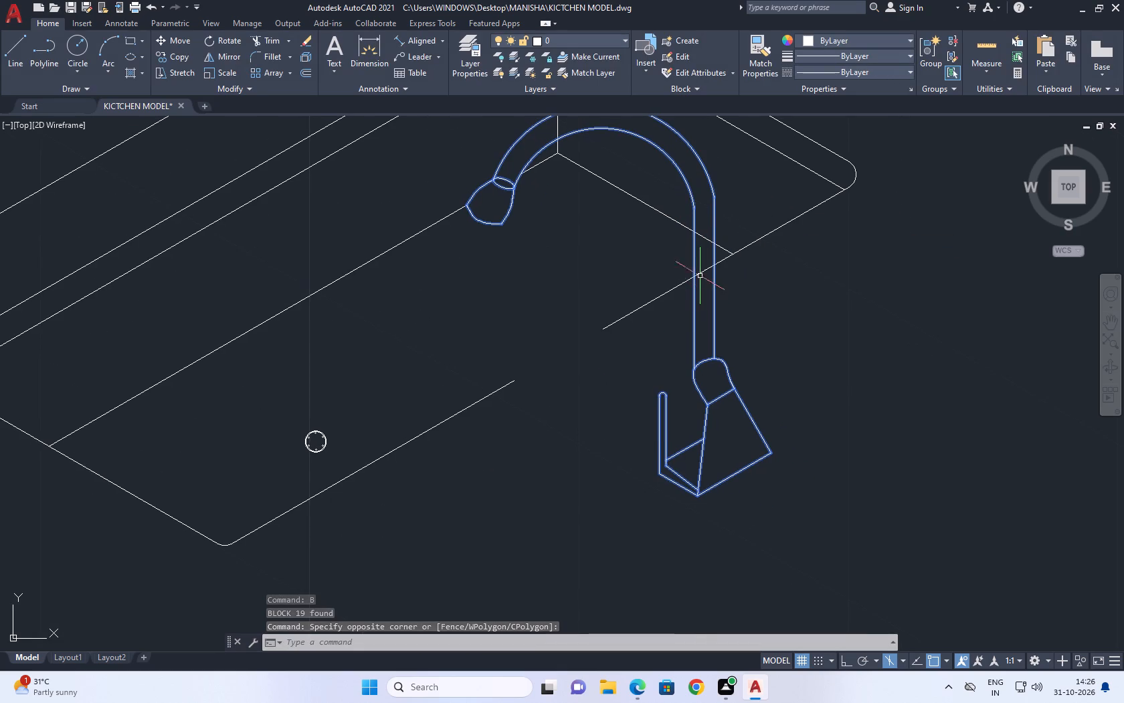
pyautogui.scroll(1, 699, 252)
pyautogui.scroll(-1, 735, 344)
pyautogui.middleClick(737, 344)
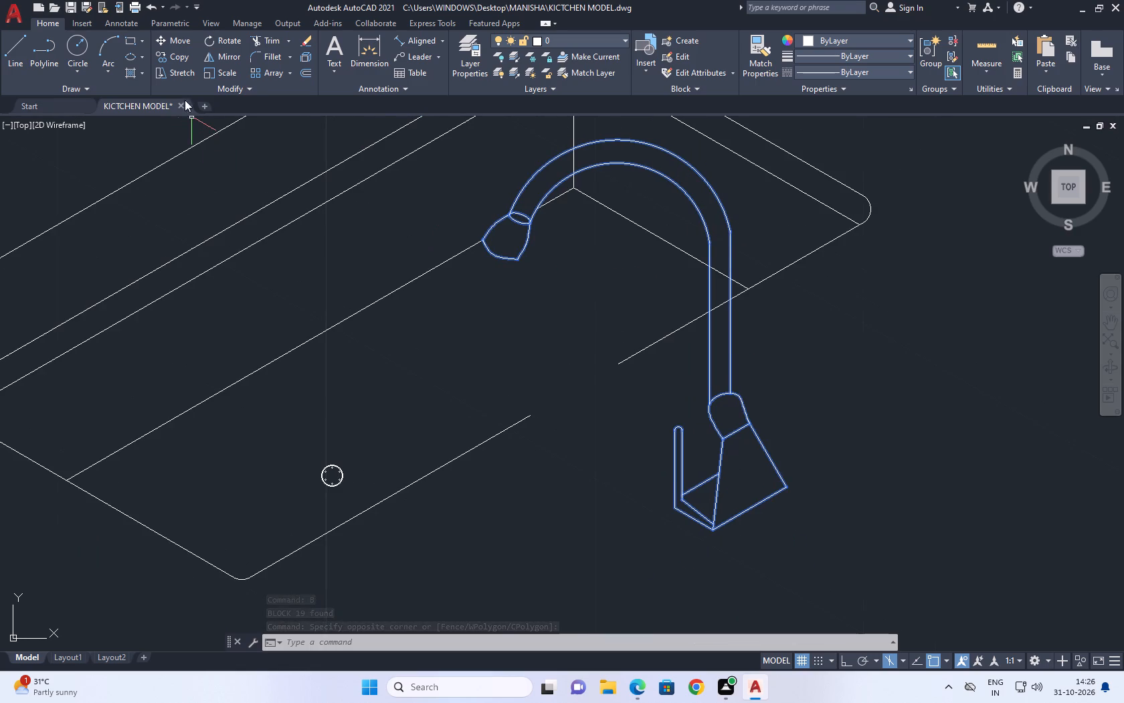
pyautogui.click(169, 43)
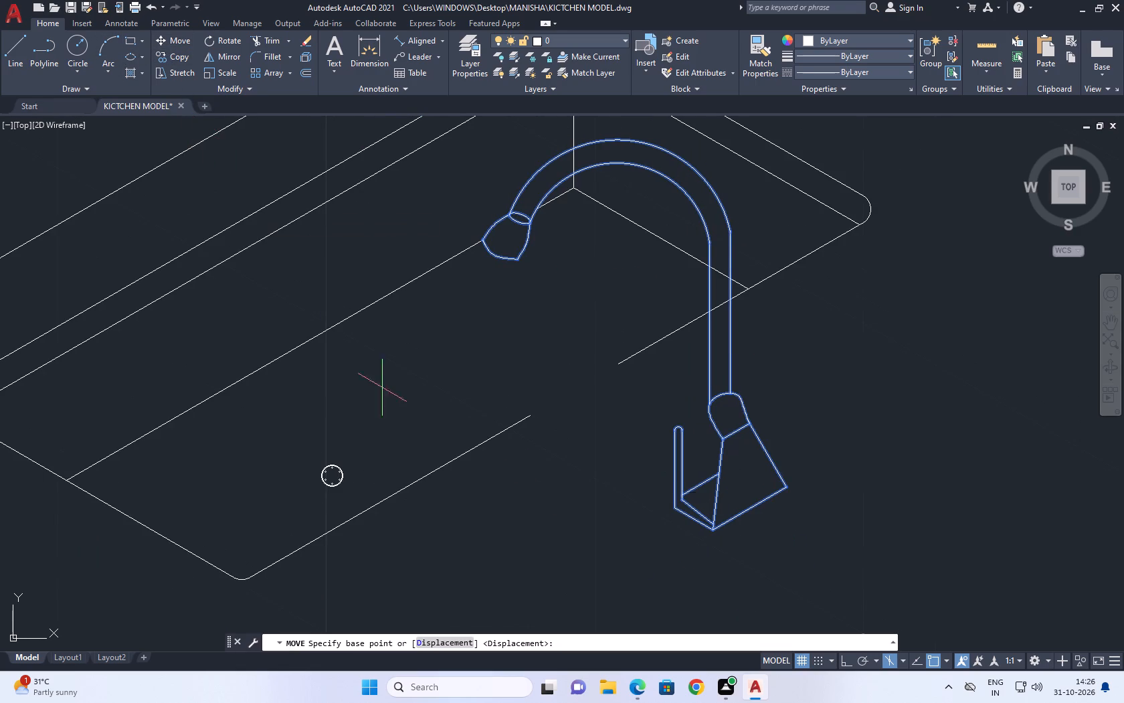
pyautogui.click(716, 534)
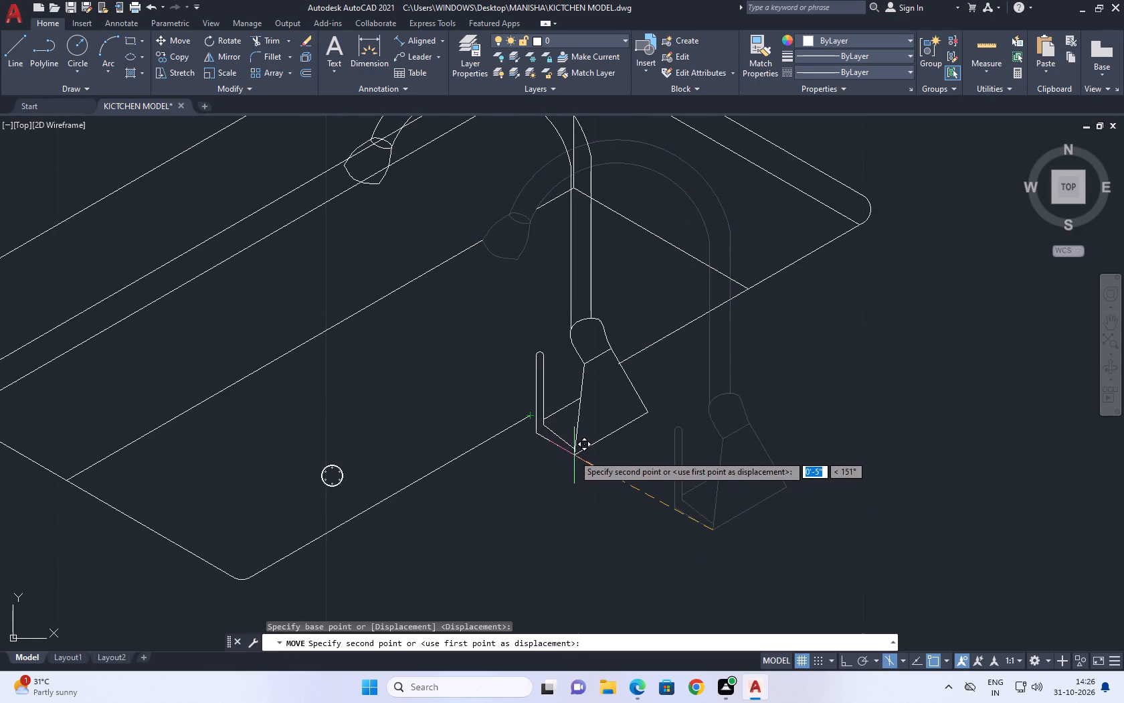
pyautogui.click(573, 455)
# Open the TAP block definition for editing in the block editor.
pyautogui.scroll(-2, 607, 394)
pyautogui.moveTo(607, 386); pyautogui.dragTo(615, 395, button='middle')
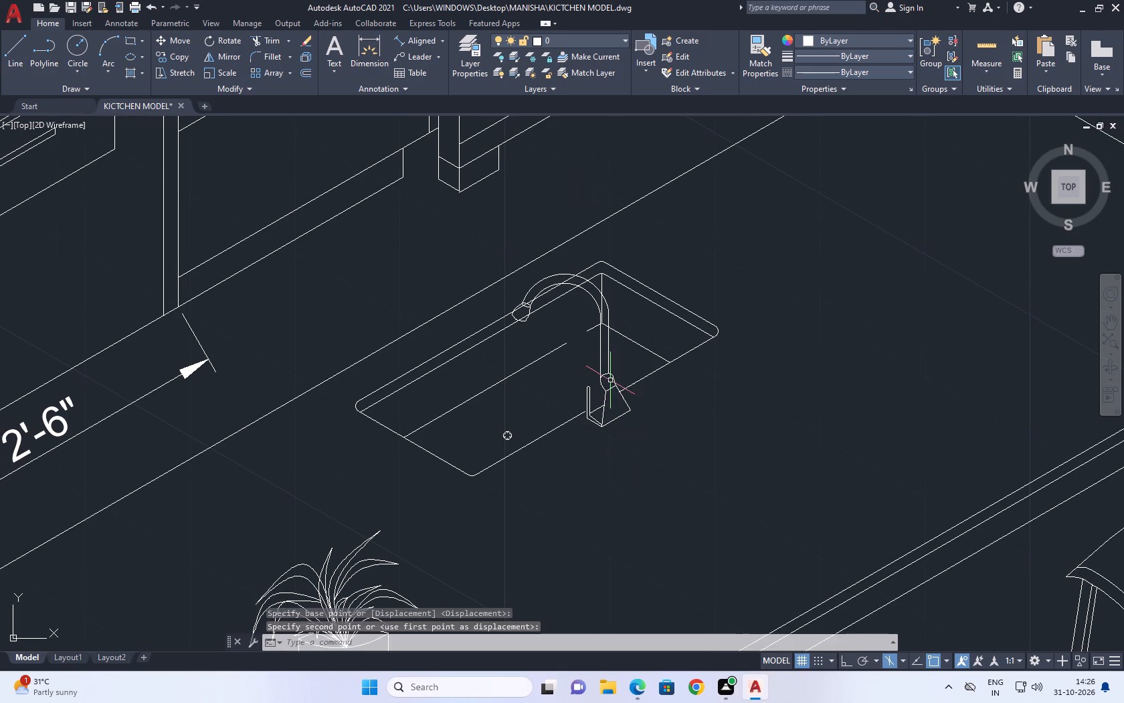
pyautogui.middleClick(618, 371)
pyautogui.moveTo(626, 365); pyautogui.dragTo(644, 403, button='middle')
pyautogui.moveTo(678, 406); pyautogui.dragTo(665, 396, button='middle')
pyautogui.moveTo(559, 244); pyautogui.dragTo(571, 290, button='middle')
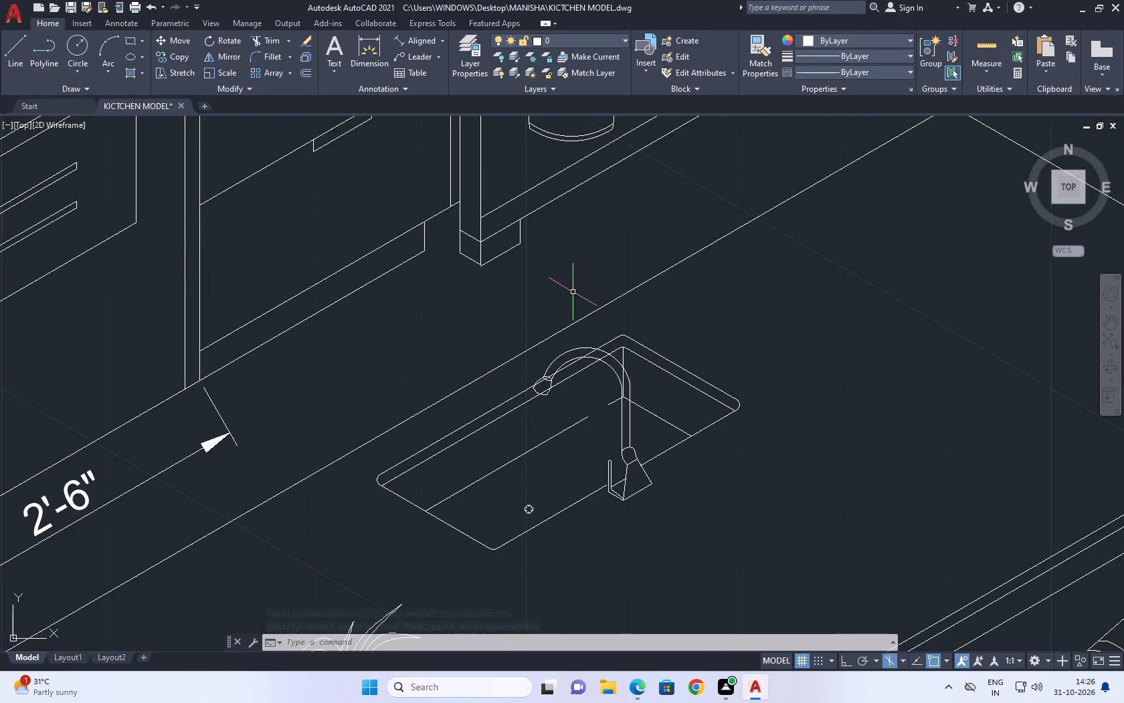
pyautogui.doubleClick(624, 499)
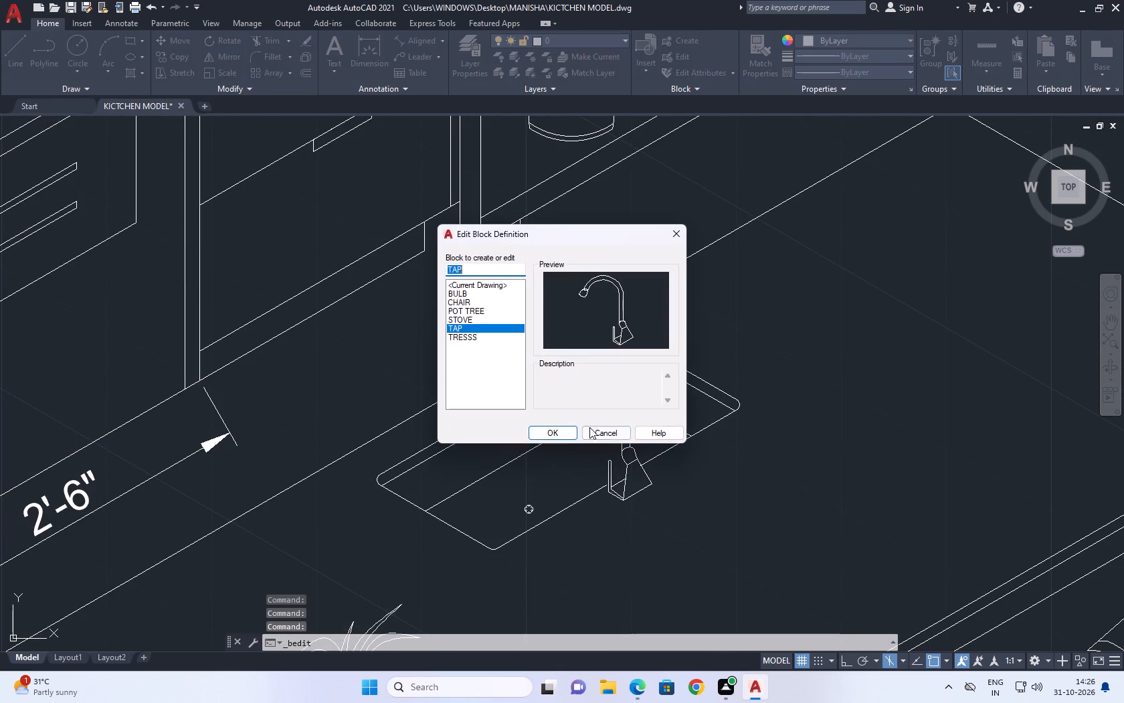
pyautogui.click(563, 431)
pyautogui.moveTo(561, 366); pyautogui.dragTo(589, 421, button='middle')
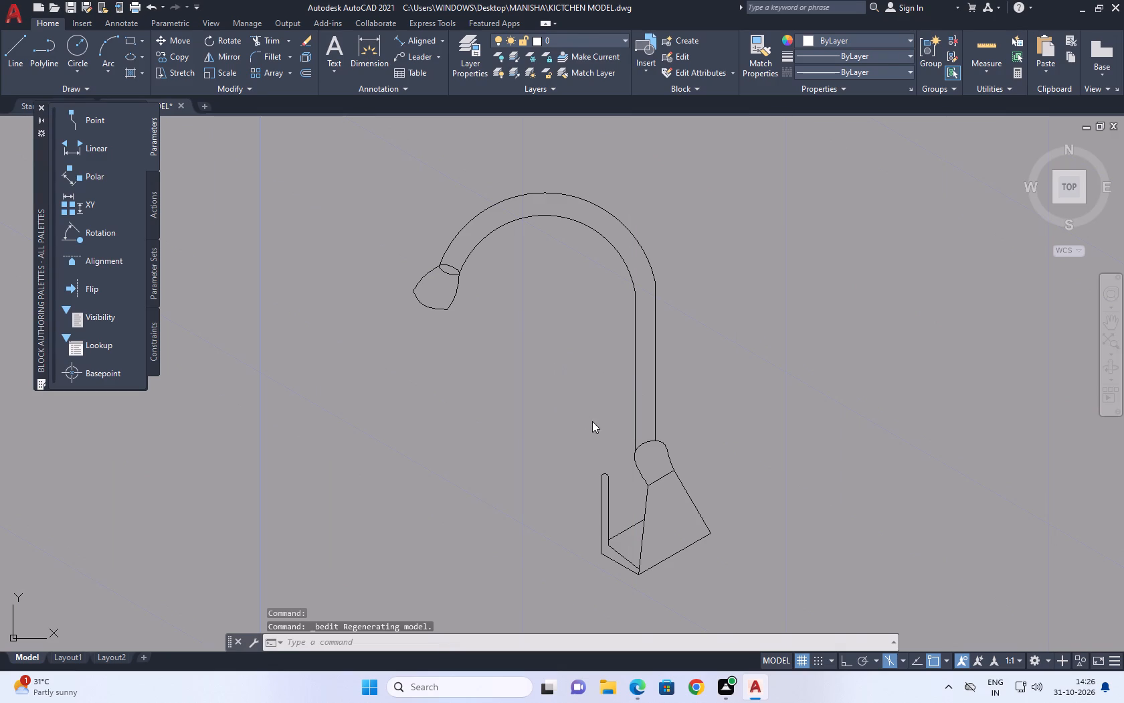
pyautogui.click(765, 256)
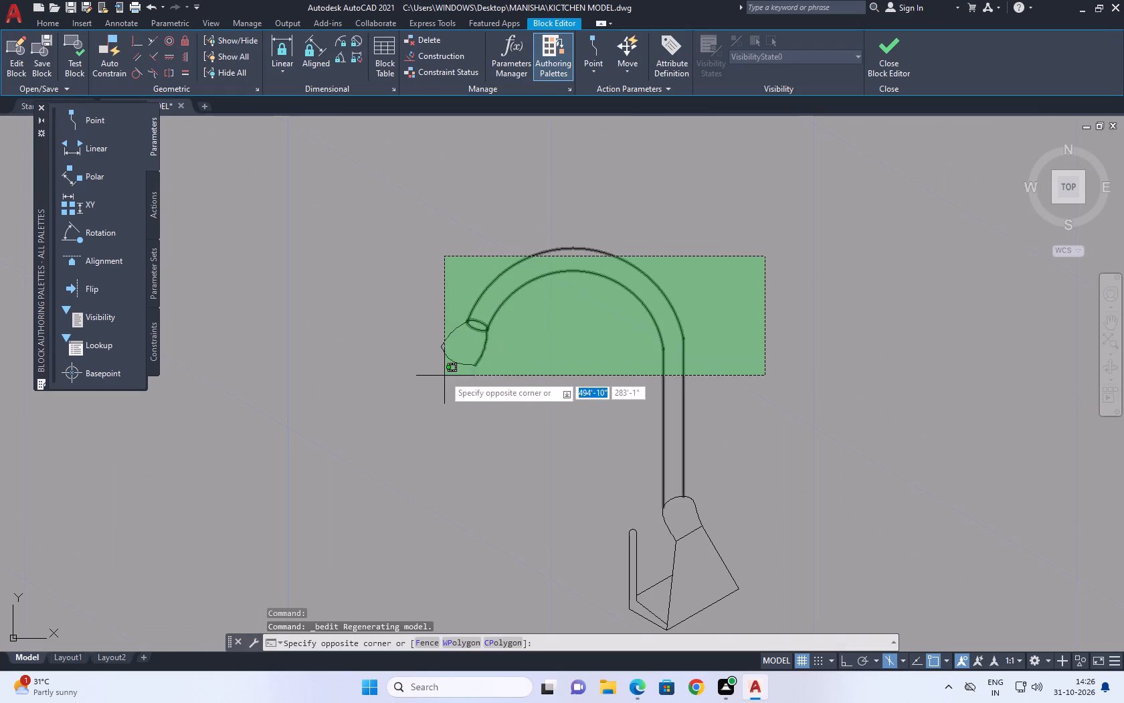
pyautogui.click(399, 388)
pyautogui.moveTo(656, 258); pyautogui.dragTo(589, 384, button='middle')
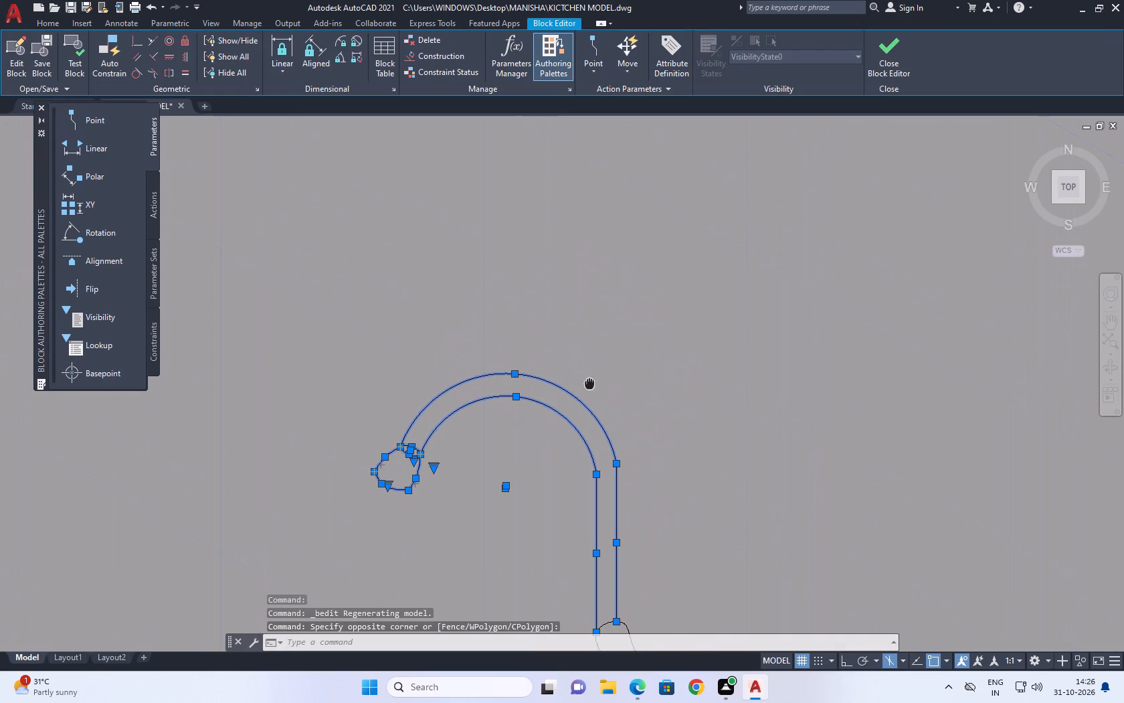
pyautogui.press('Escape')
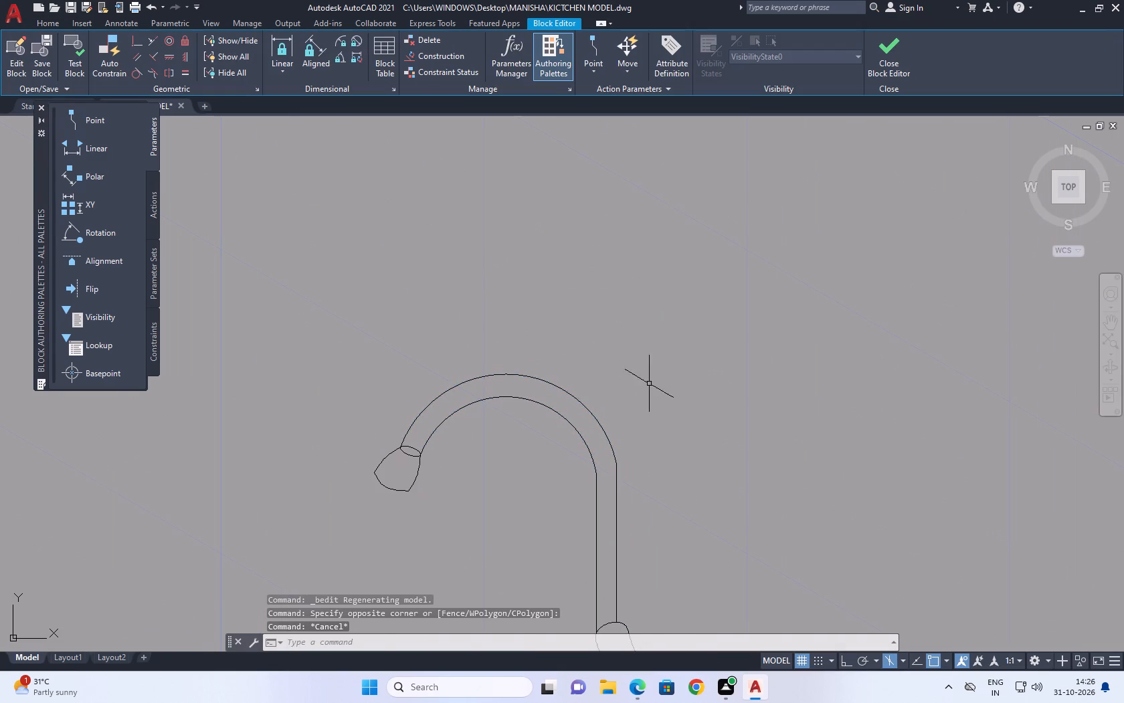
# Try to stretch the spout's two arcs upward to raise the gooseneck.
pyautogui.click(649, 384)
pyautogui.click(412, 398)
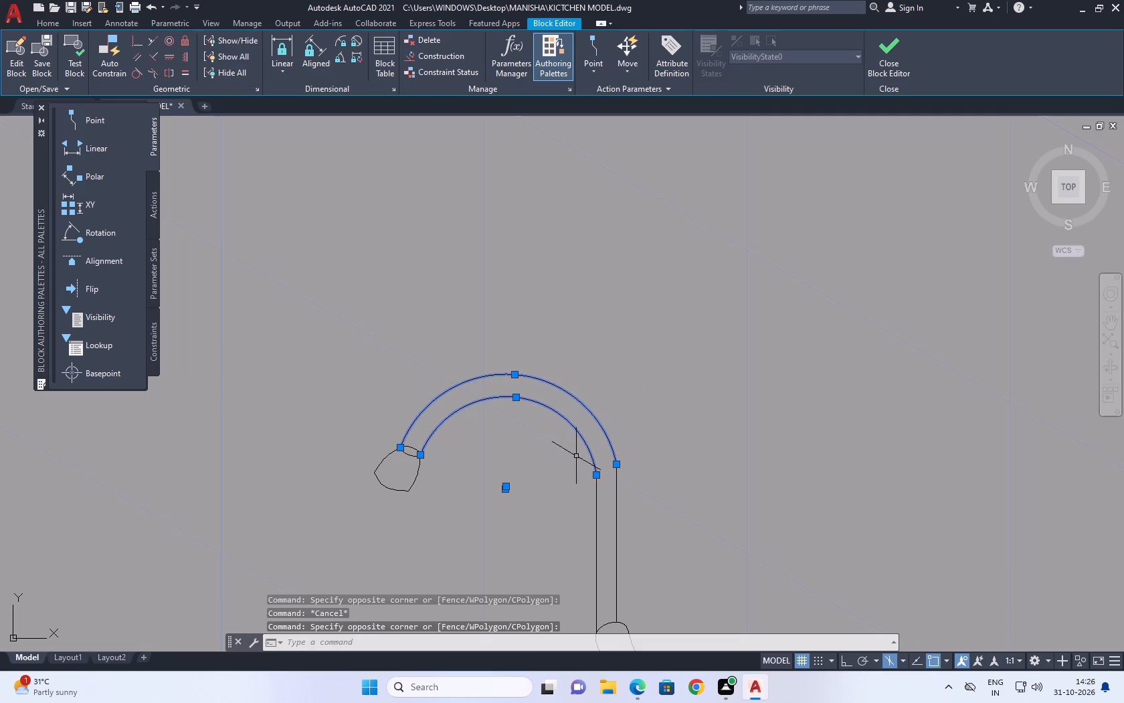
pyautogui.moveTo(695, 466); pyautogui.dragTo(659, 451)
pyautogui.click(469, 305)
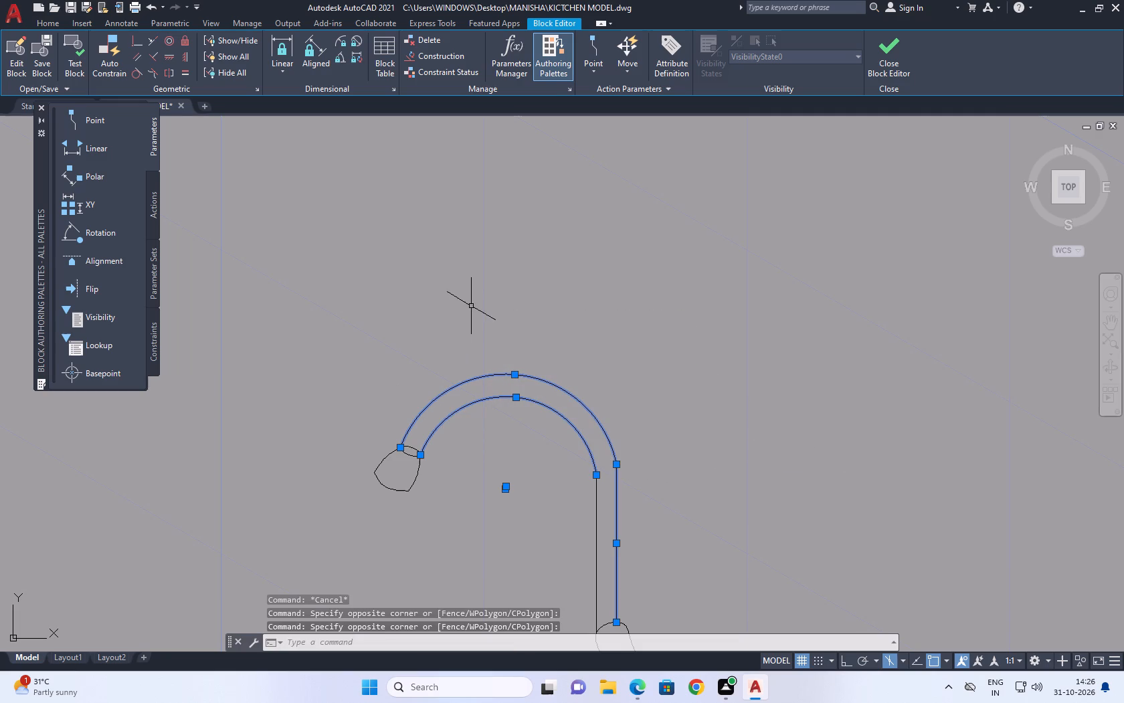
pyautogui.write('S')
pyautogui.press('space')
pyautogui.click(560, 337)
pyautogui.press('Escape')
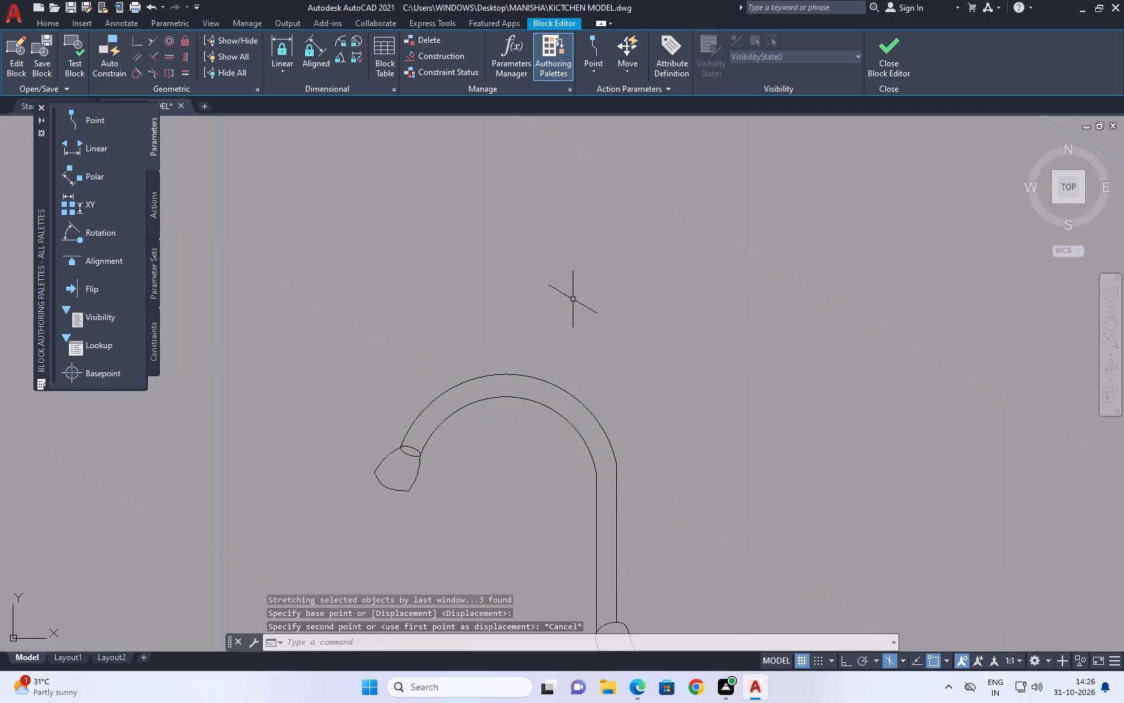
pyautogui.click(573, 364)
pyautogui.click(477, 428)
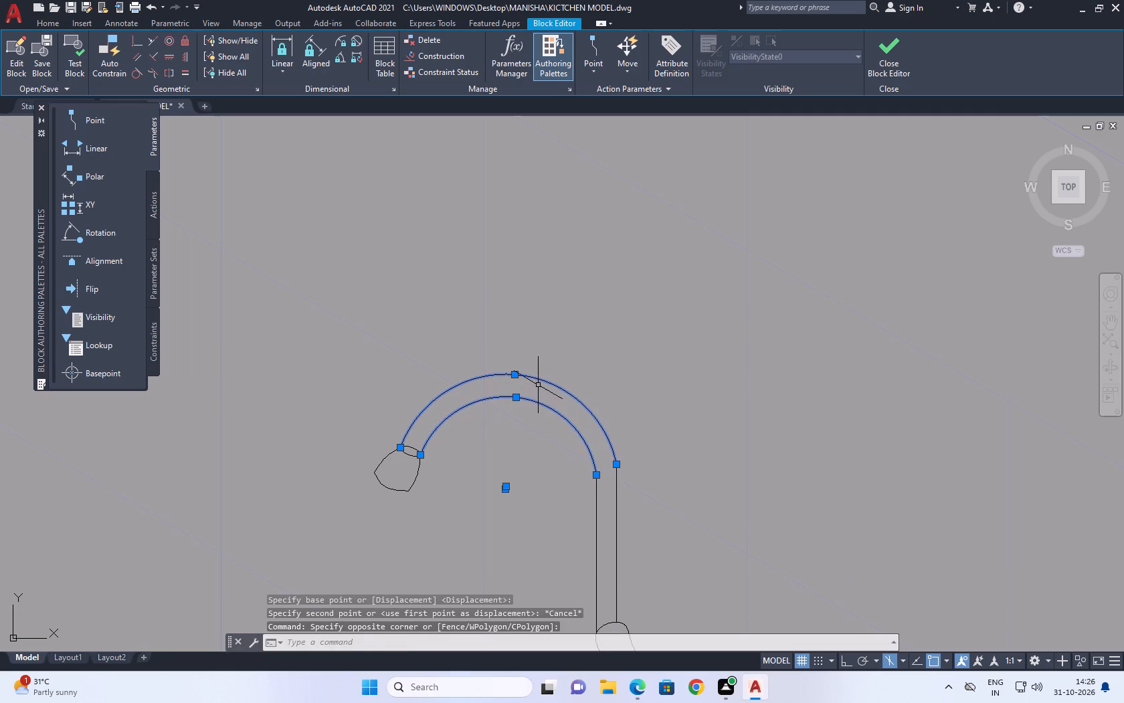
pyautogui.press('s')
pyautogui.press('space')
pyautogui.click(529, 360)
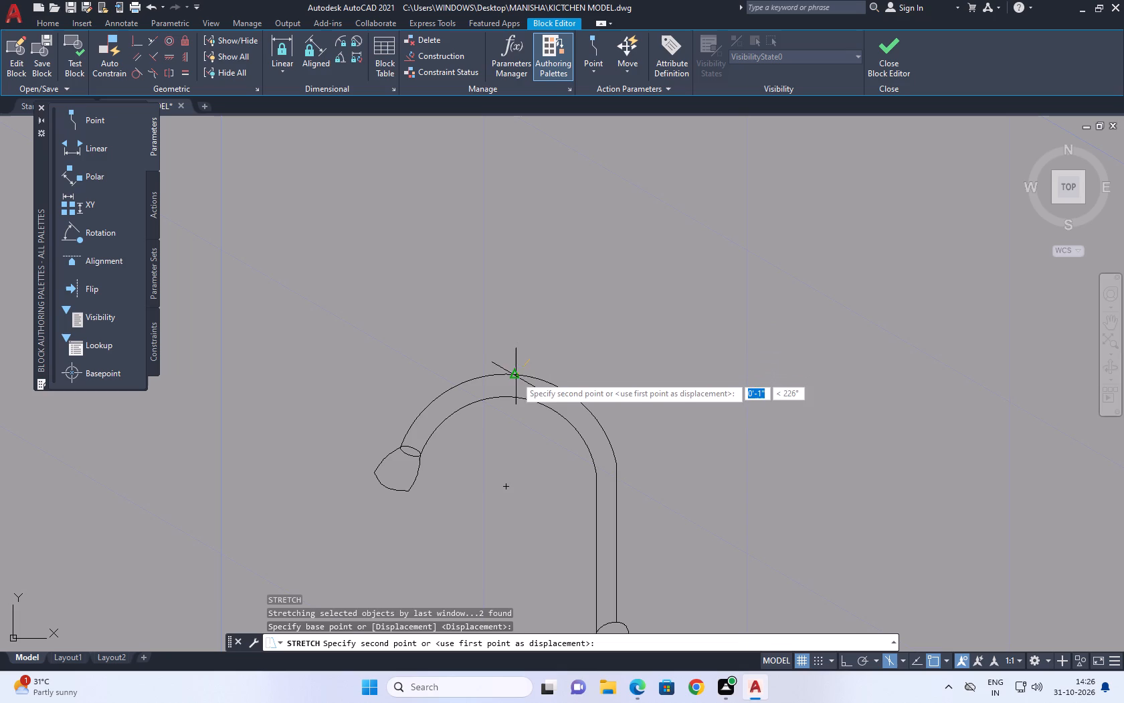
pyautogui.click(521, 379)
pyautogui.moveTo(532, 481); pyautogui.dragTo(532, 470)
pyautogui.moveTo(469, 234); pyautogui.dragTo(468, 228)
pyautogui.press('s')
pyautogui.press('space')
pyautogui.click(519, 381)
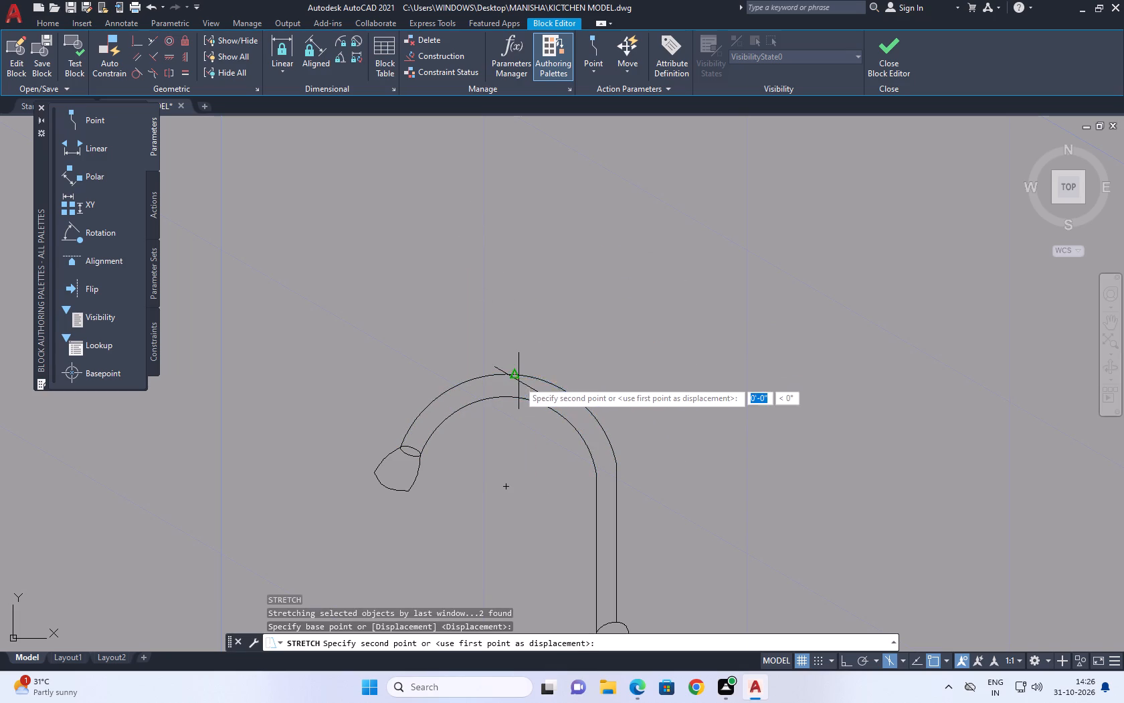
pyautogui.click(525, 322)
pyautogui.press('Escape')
# Move the spout's inner and outer arcs upward about 2", away from the vertical pipe lines.
pyautogui.moveTo(547, 392); pyautogui.dragTo(632, 281, button='middle')
pyautogui.moveTo(648, 368); pyautogui.dragTo(644, 352)
pyautogui.click(614, 251)
pyautogui.moveTo(630, 256); pyautogui.dragTo(630, 389, button='middle')
pyautogui.press('m')
pyautogui.press('space')
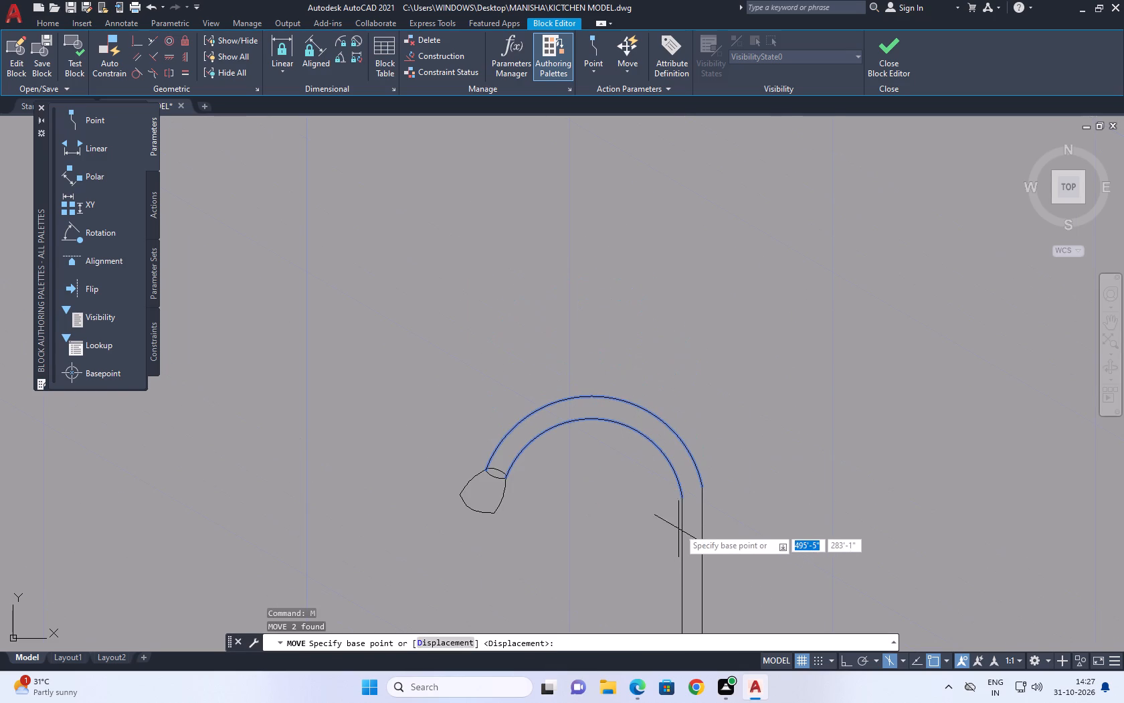
pyautogui.click(682, 503)
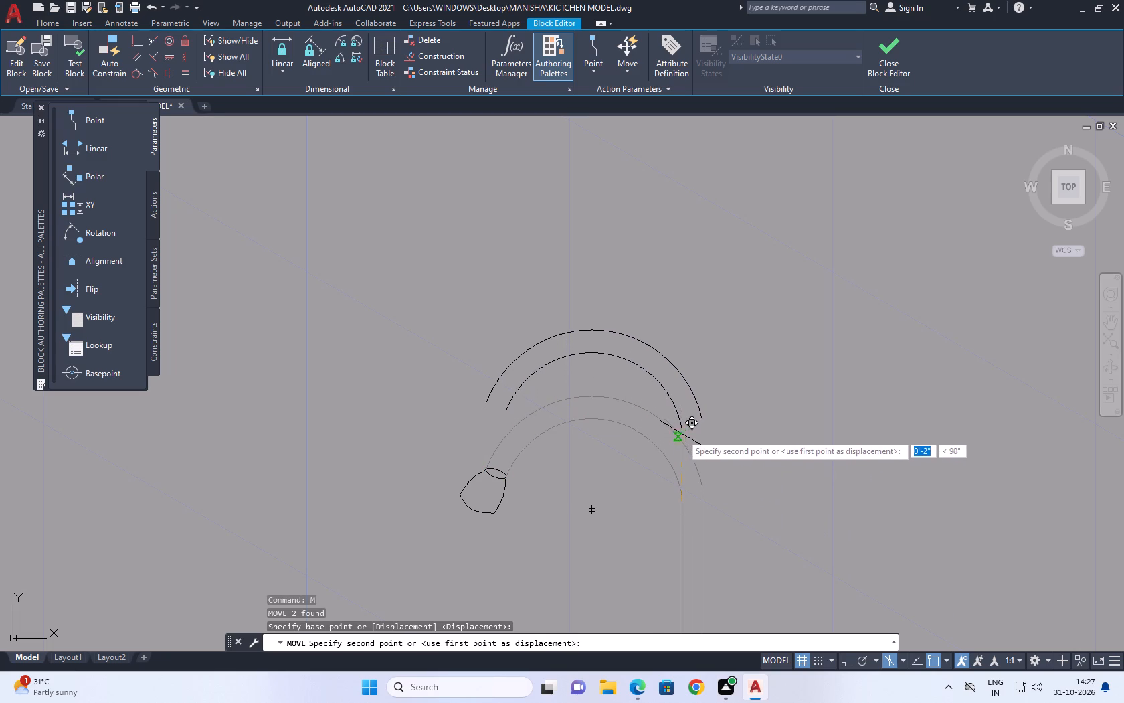
pyautogui.click(682, 432)
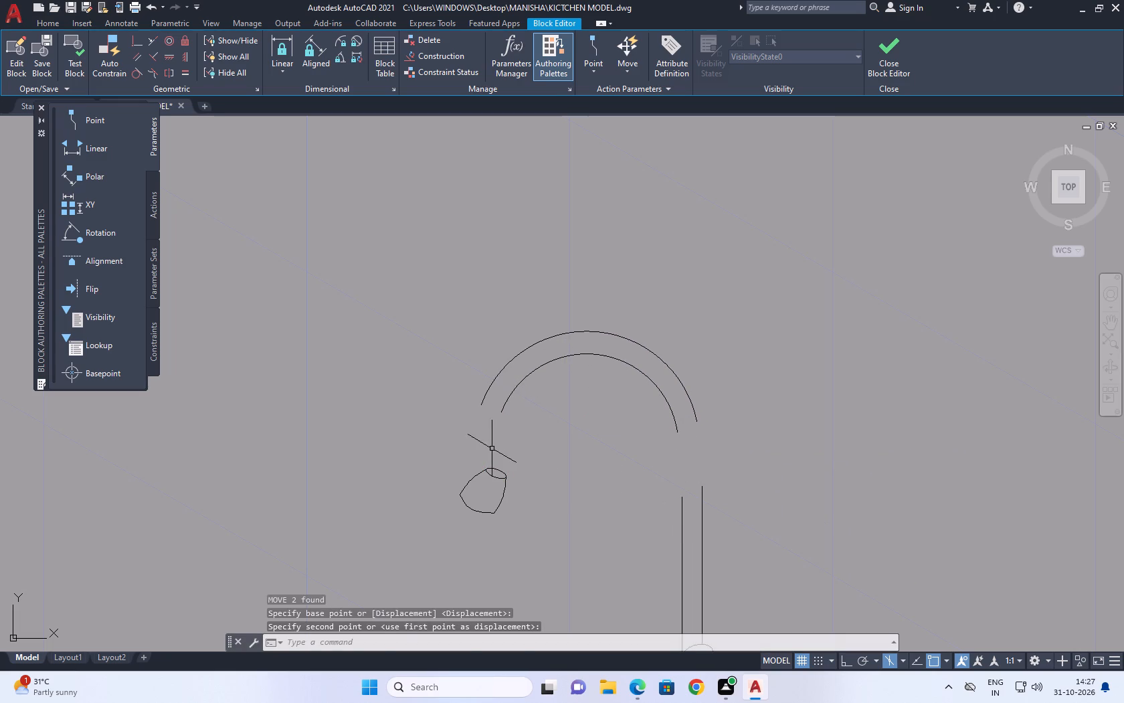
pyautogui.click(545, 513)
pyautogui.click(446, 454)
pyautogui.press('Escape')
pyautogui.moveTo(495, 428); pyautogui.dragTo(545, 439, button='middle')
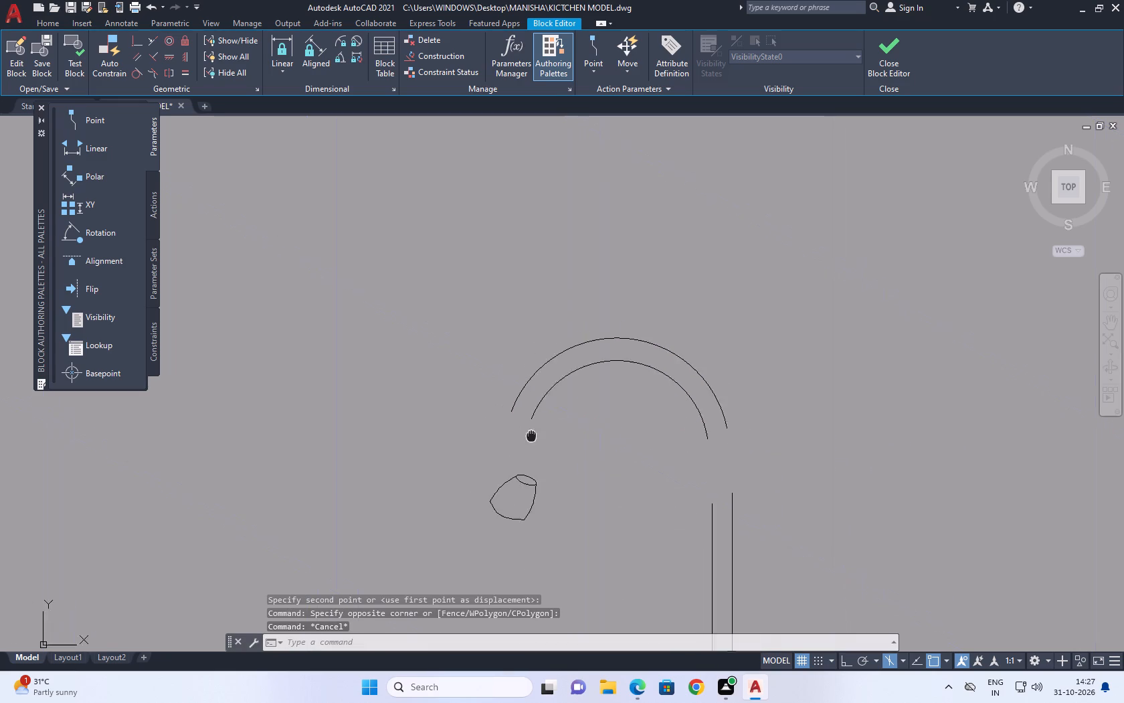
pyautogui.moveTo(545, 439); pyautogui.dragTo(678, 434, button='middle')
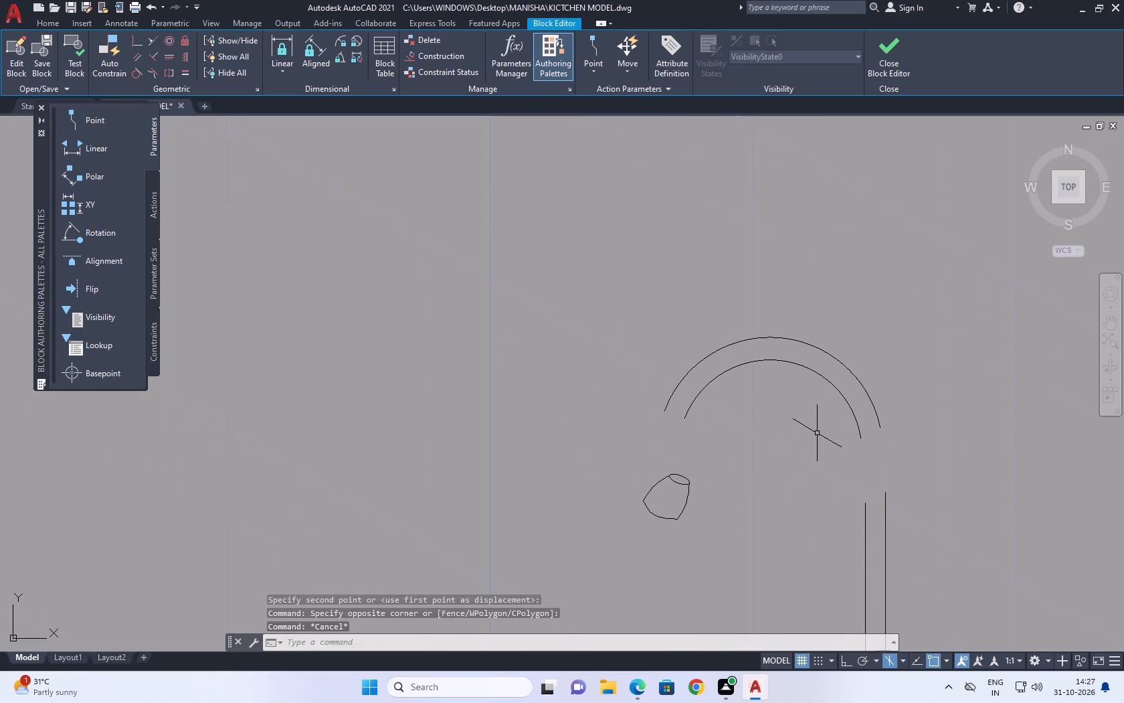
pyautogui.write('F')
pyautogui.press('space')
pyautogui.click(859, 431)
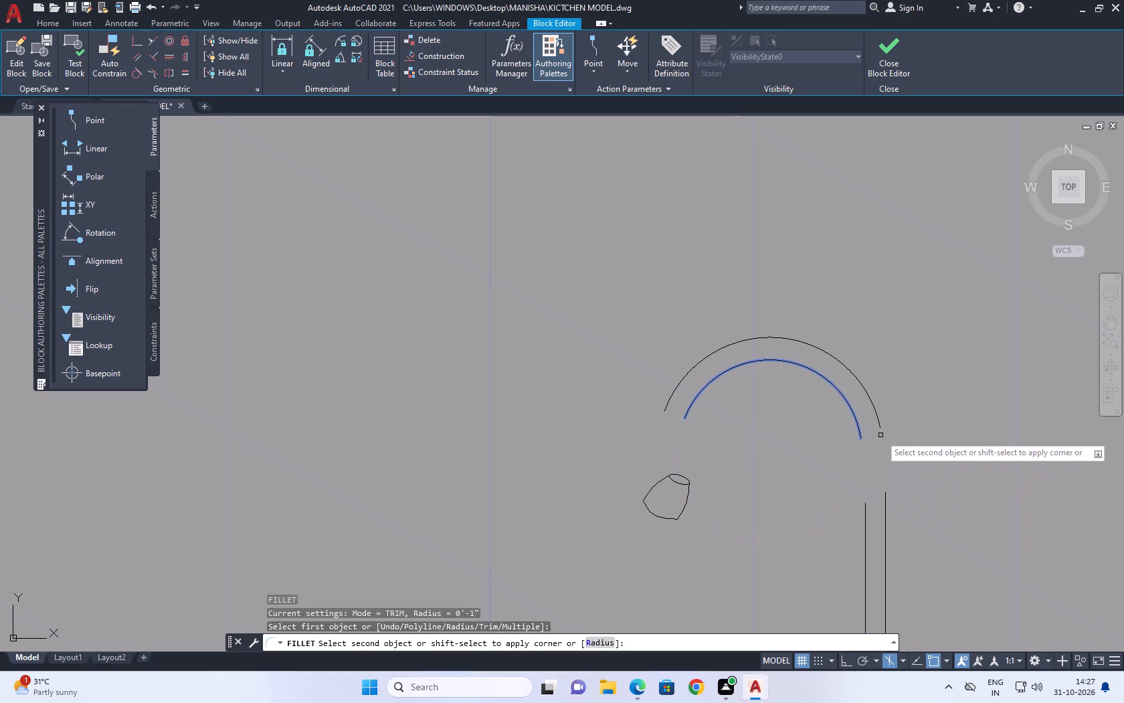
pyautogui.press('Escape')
# Extend the inner vertical pipe line up to the spout's outer arc.
pyautogui.moveTo(864, 515); pyautogui.dragTo(820, 457, button='middle')
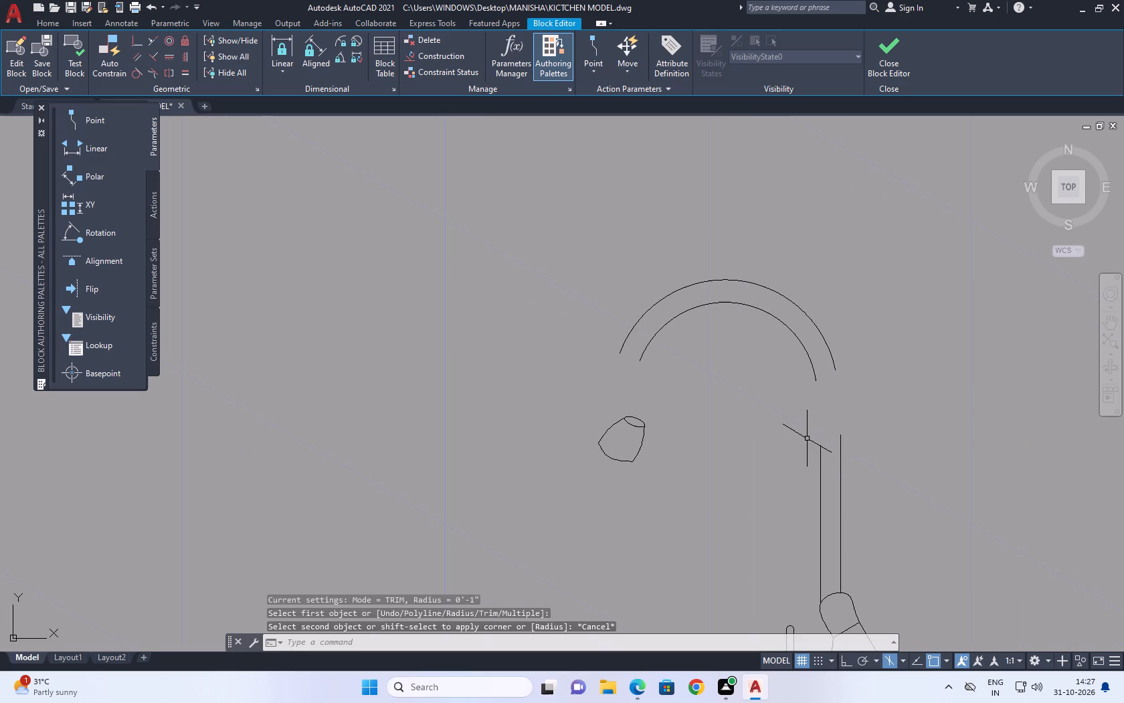
pyautogui.write('EX')
pyautogui.press('space')
pyautogui.click(827, 462)
pyautogui.click(780, 476)
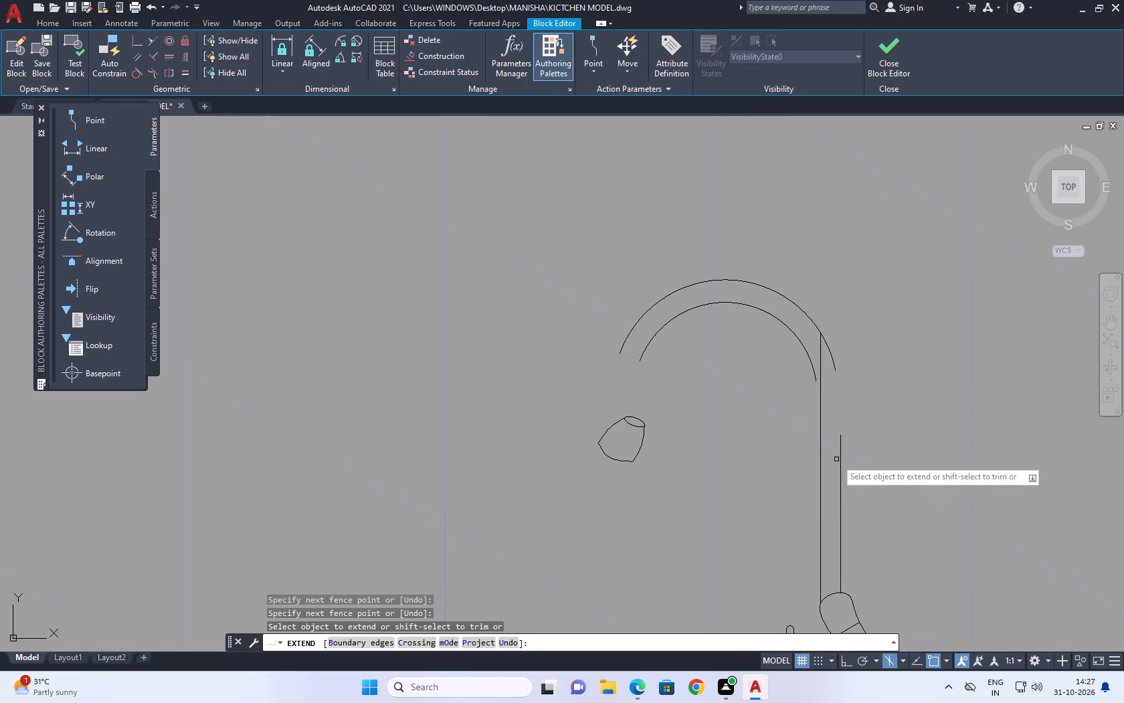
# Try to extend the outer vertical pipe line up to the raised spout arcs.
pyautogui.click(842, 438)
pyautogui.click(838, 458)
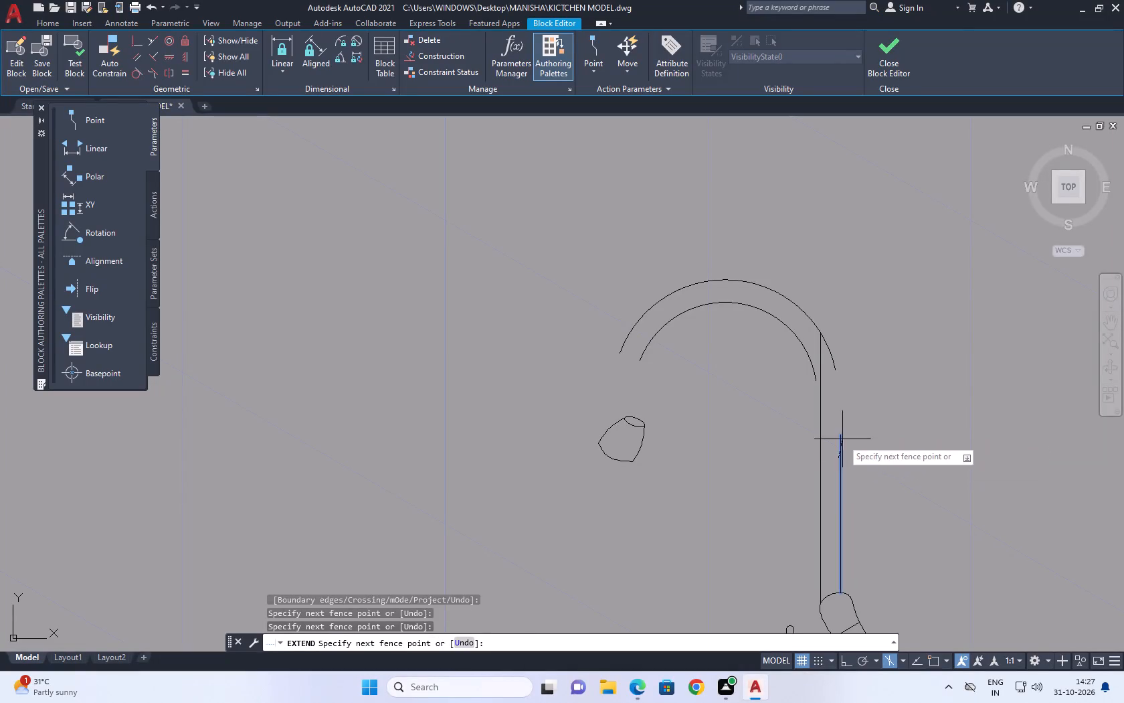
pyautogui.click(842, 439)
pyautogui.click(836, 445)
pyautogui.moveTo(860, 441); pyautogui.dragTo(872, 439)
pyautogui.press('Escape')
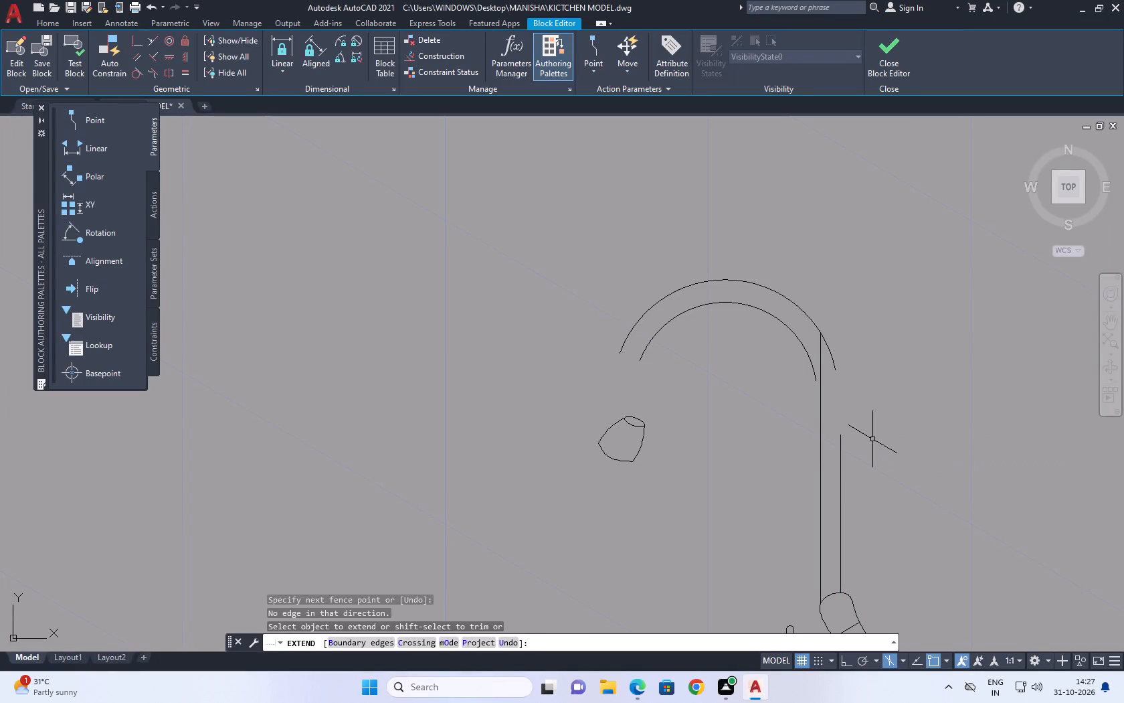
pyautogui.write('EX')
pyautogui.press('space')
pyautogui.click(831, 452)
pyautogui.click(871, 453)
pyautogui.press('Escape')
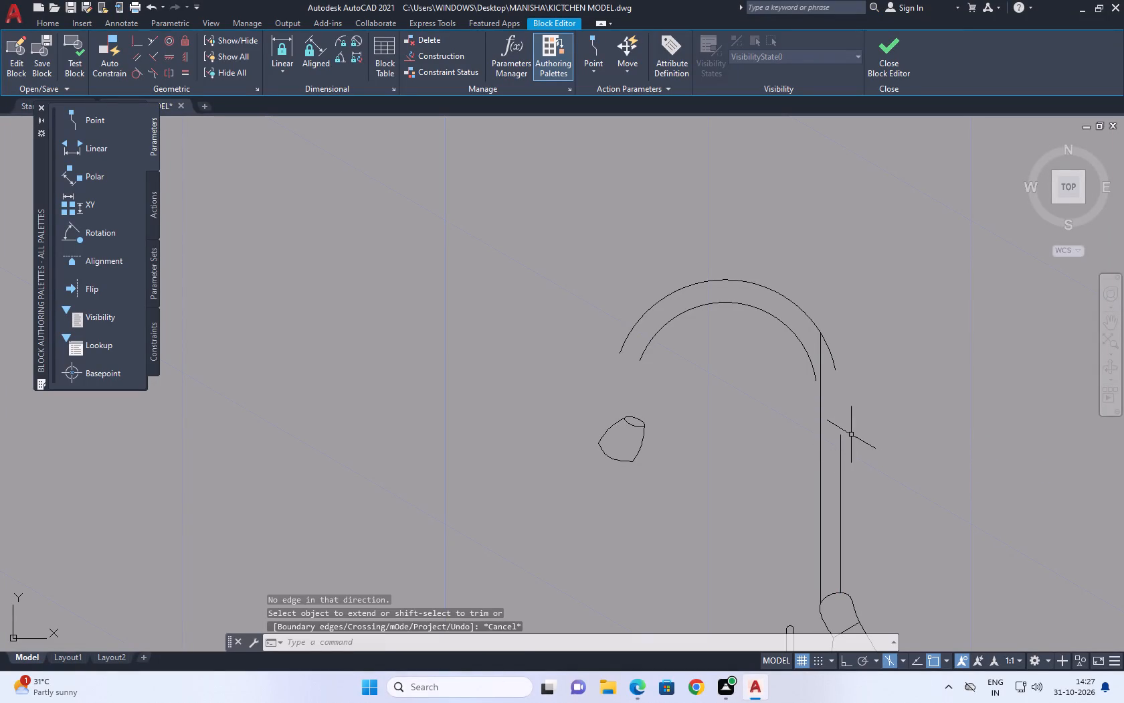
# Stretch the outer vertical pipe line's top endpoint straight up, past the lower end of the outer arc.
pyautogui.click(848, 435)
pyautogui.click(826, 453)
pyautogui.click(840, 436)
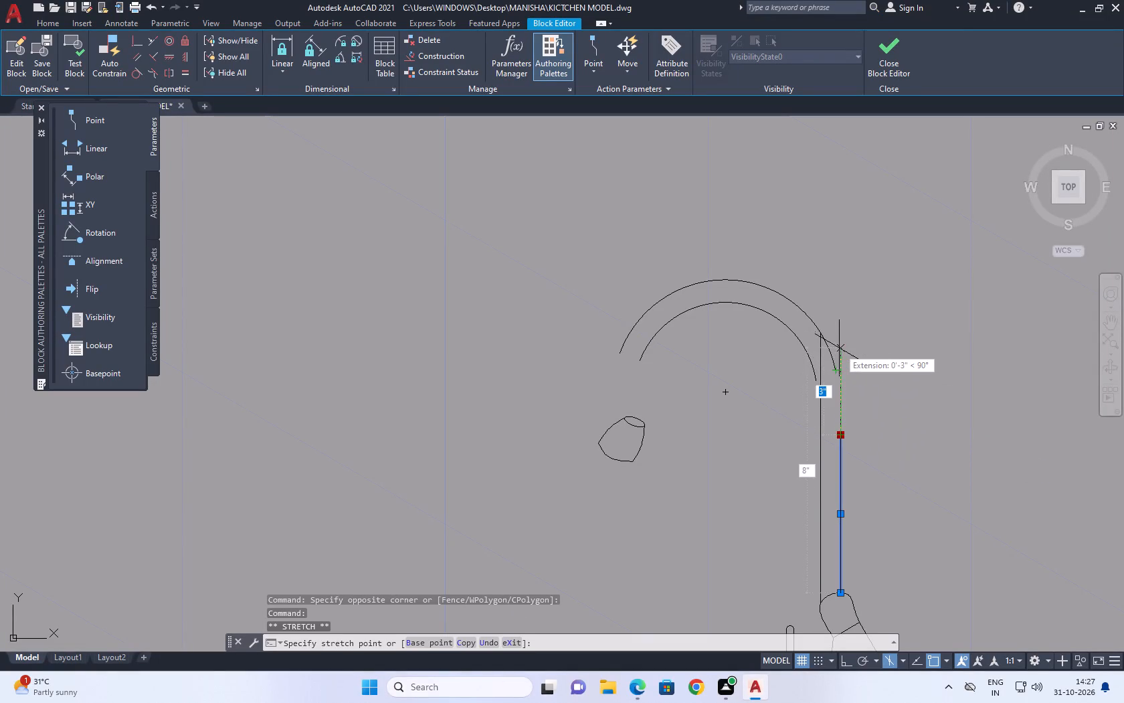
pyautogui.click(840, 327)
pyautogui.press('Escape')
# Move both spout arcs slightly sideways so the inner arc's lower end lands on the inner vertical pipe line.
pyautogui.moveTo(828, 331); pyautogui.dragTo(823, 374, button='middle')
pyautogui.click(796, 408)
pyautogui.click(757, 355)
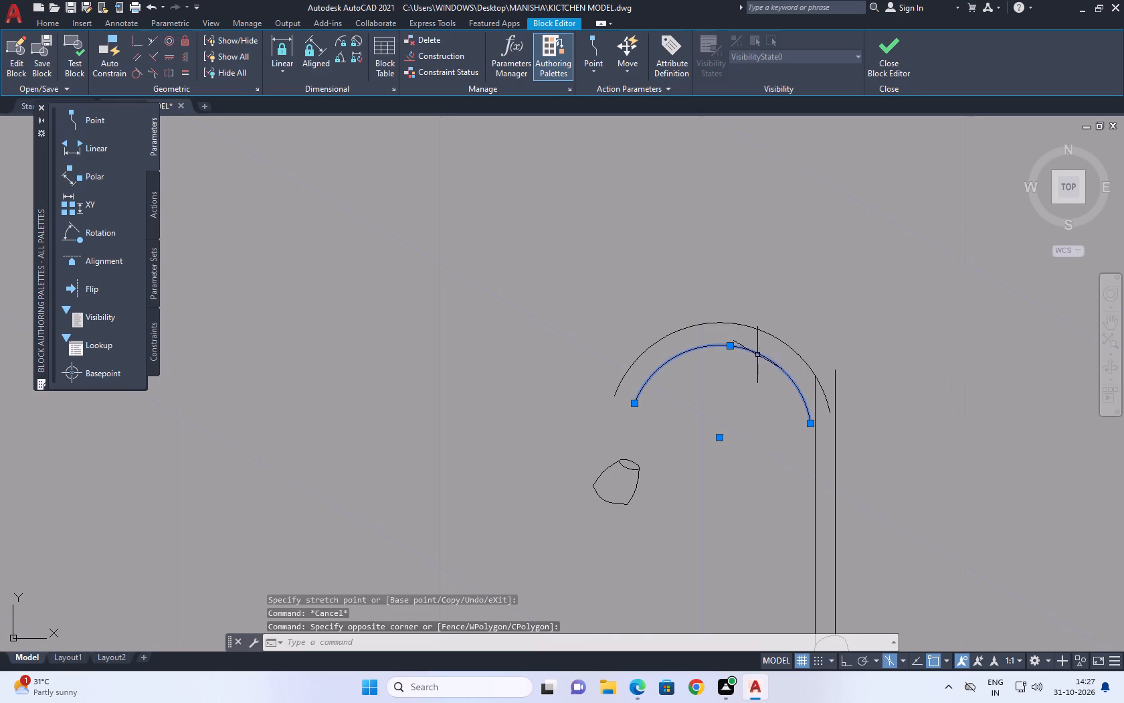
pyautogui.click(788, 349)
pyautogui.press('m')
pyautogui.press('space')
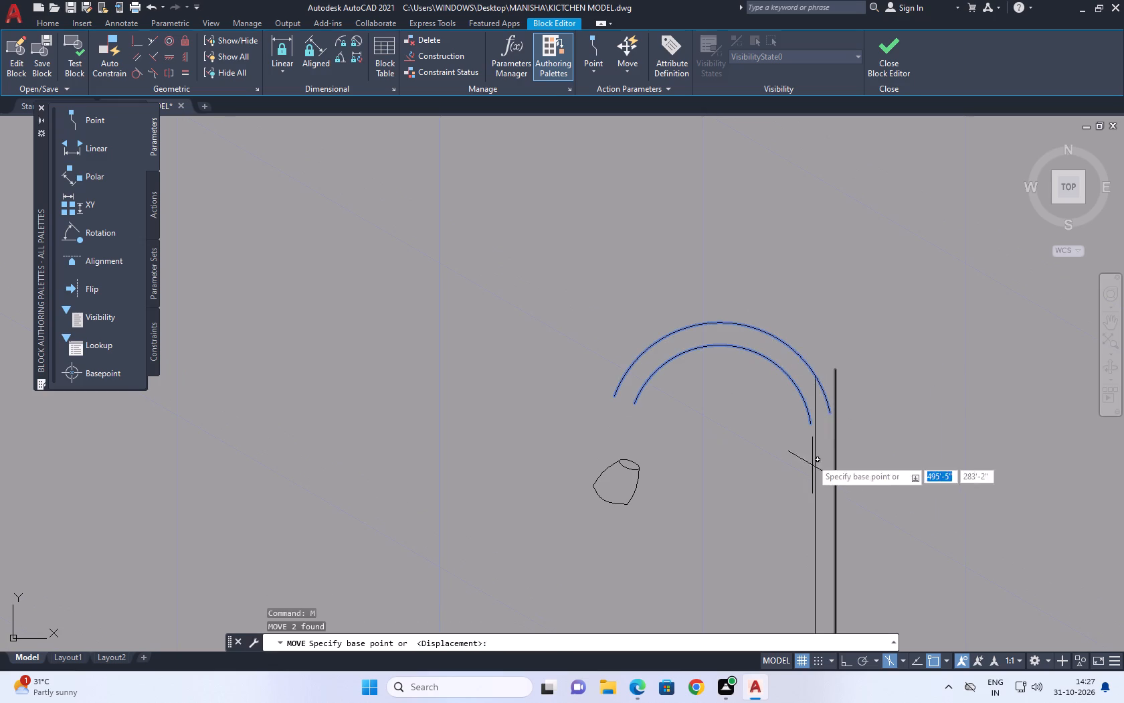
pyautogui.click(811, 426)
pyautogui.click(816, 424)
# Trim the ends of both vertical pipe lines that project above where they meet the spout arcs.
pyautogui.moveTo(846, 411); pyautogui.dragTo(836, 416, button='middle')
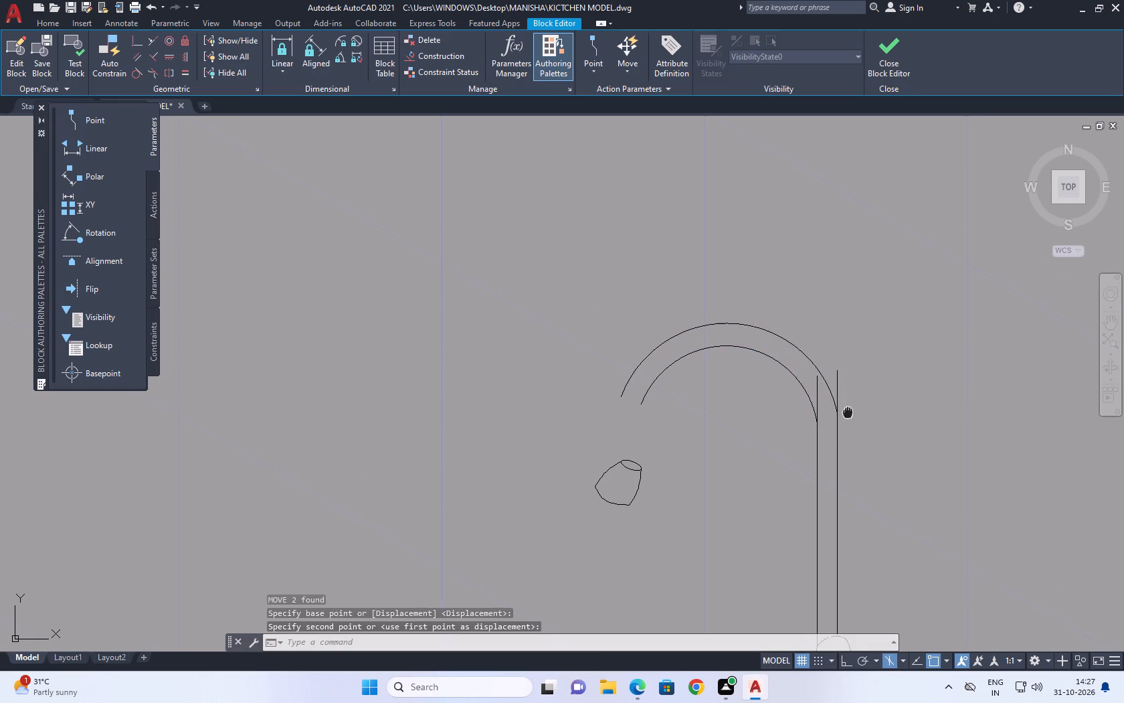
pyautogui.moveTo(836, 416); pyautogui.dragTo(830, 419, button='middle')
pyautogui.write('TR')
pyautogui.press('space')
pyautogui.click(798, 397)
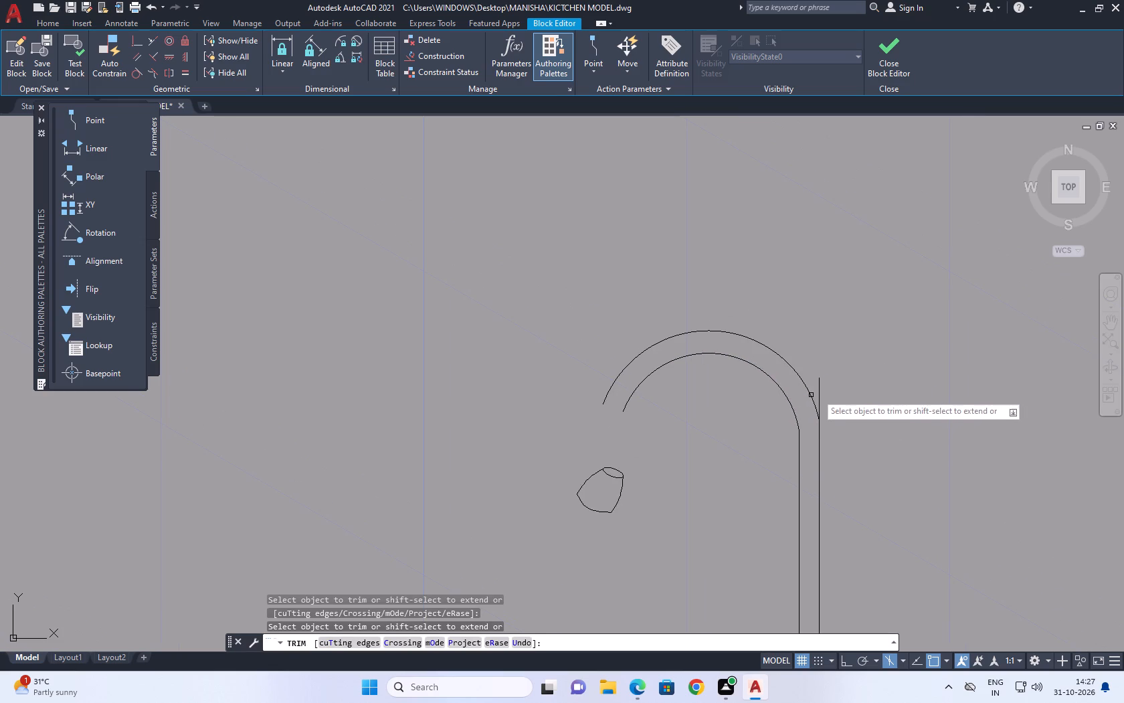
pyautogui.click(819, 381)
pyautogui.moveTo(678, 492); pyautogui.dragTo(701, 395, button='middle')
pyautogui.press('Escape')
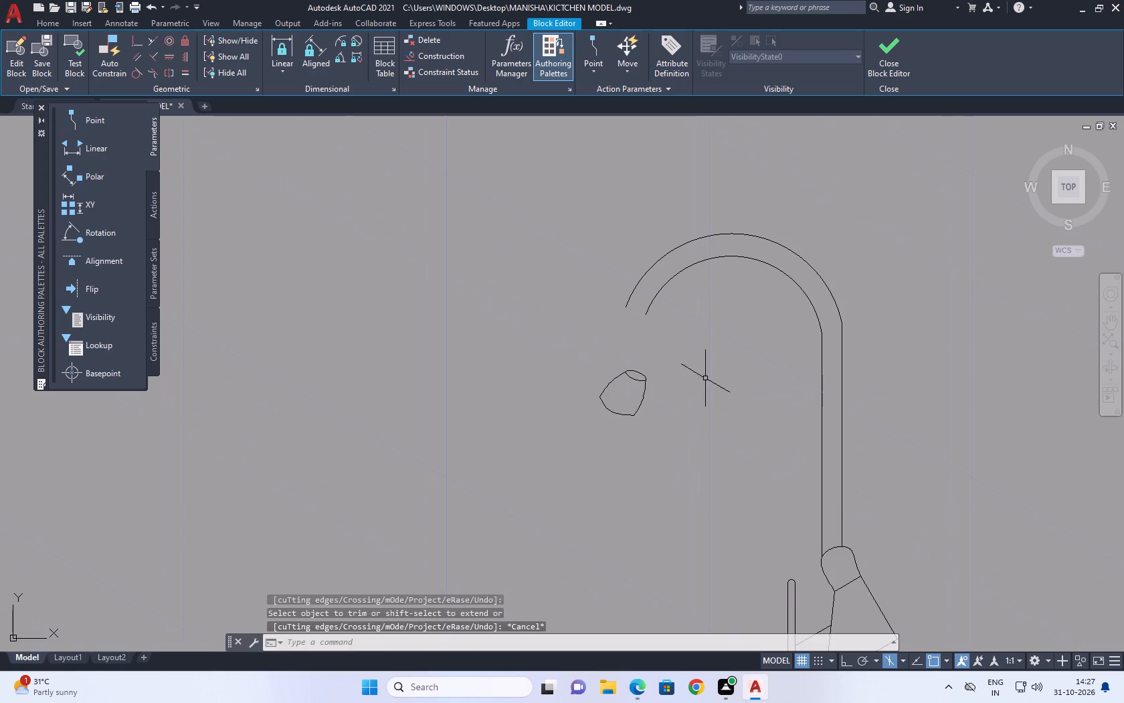
# Move the spray head with its ellipse slightly up and outward, beneath the spout's open end.
pyautogui.moveTo(677, 345); pyautogui.dragTo(672, 351)
pyautogui.moveTo(581, 433); pyautogui.dragTo(577, 443)
pyautogui.press('m')
pyautogui.press('space')
pyautogui.scroll(2, 676, 423)
pyautogui.click(769, 427)
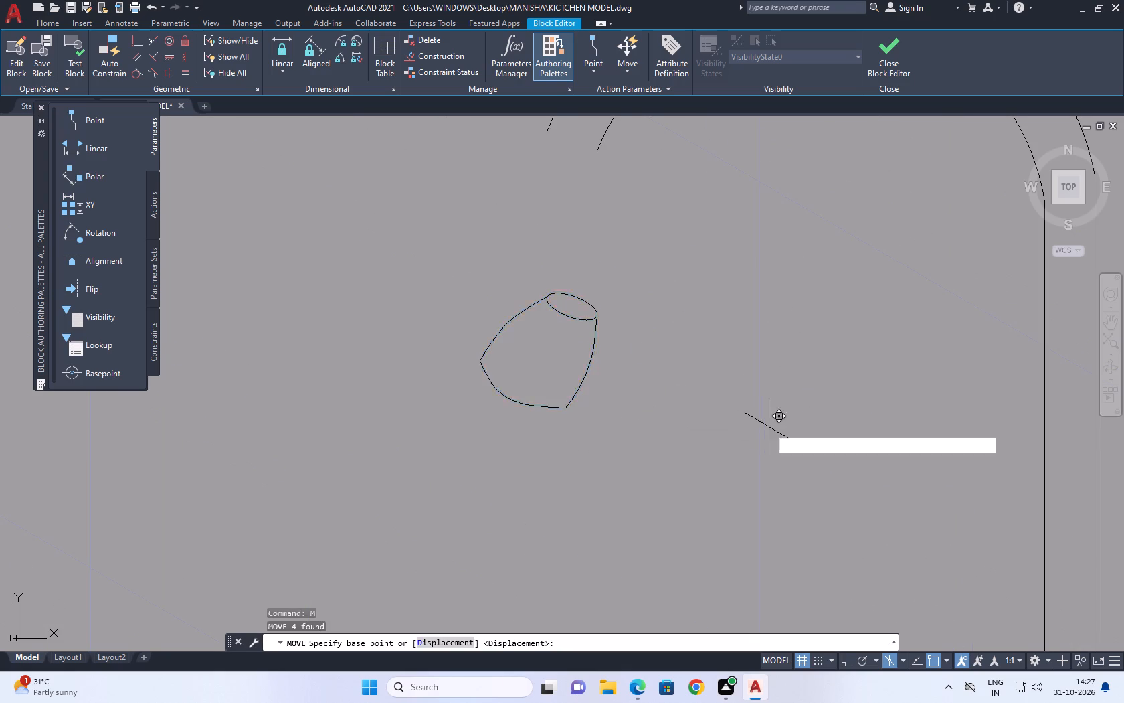
pyautogui.click(727, 386)
# Extend the spout's outer arc down to the ellipse on top of the spray head.
pyautogui.moveTo(653, 332); pyautogui.dragTo(725, 425, button='middle')
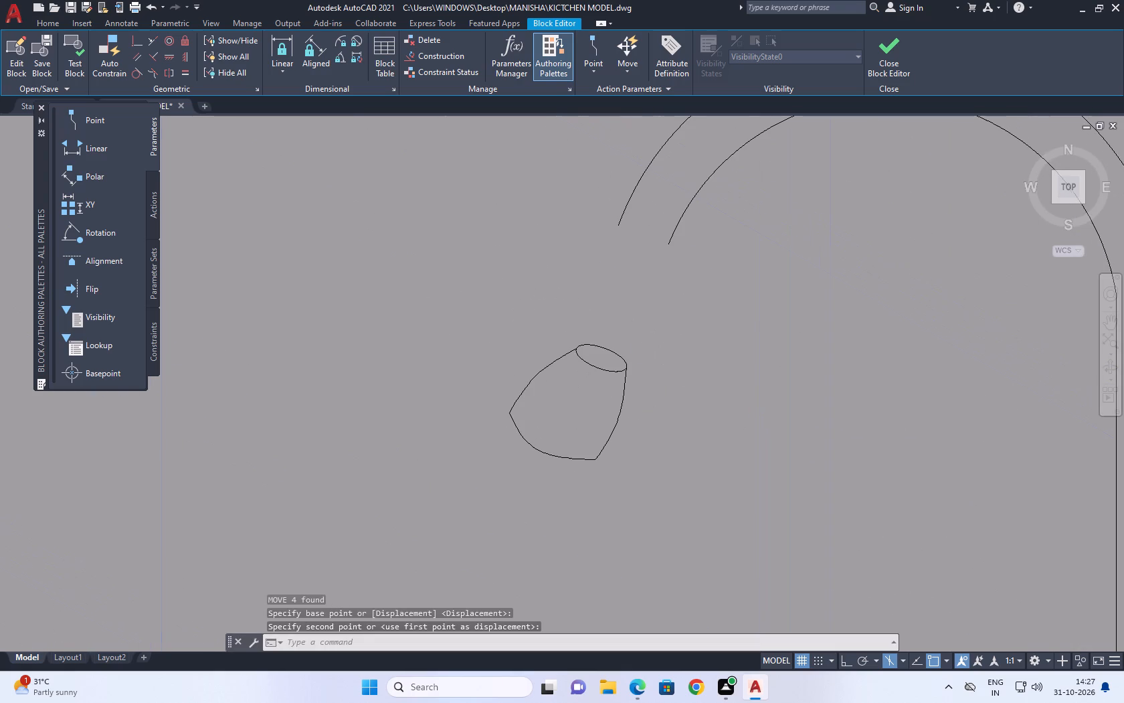
pyautogui.write('EZ')
pyautogui.press('space')
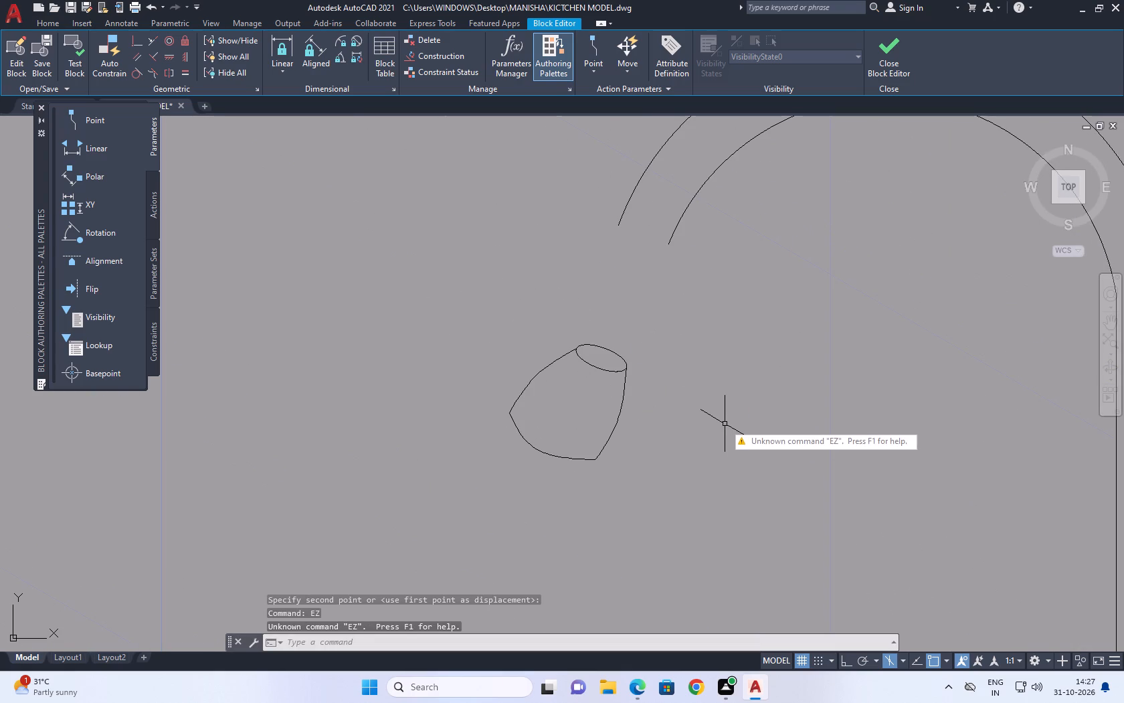
pyautogui.press('Escape')
pyautogui.press('w')
pyautogui.press('Escape')
pyautogui.write('EX')
pyautogui.press('space')
pyautogui.moveTo(707, 370); pyautogui.dragTo(727, 413, button='middle')
pyautogui.click(631, 244)
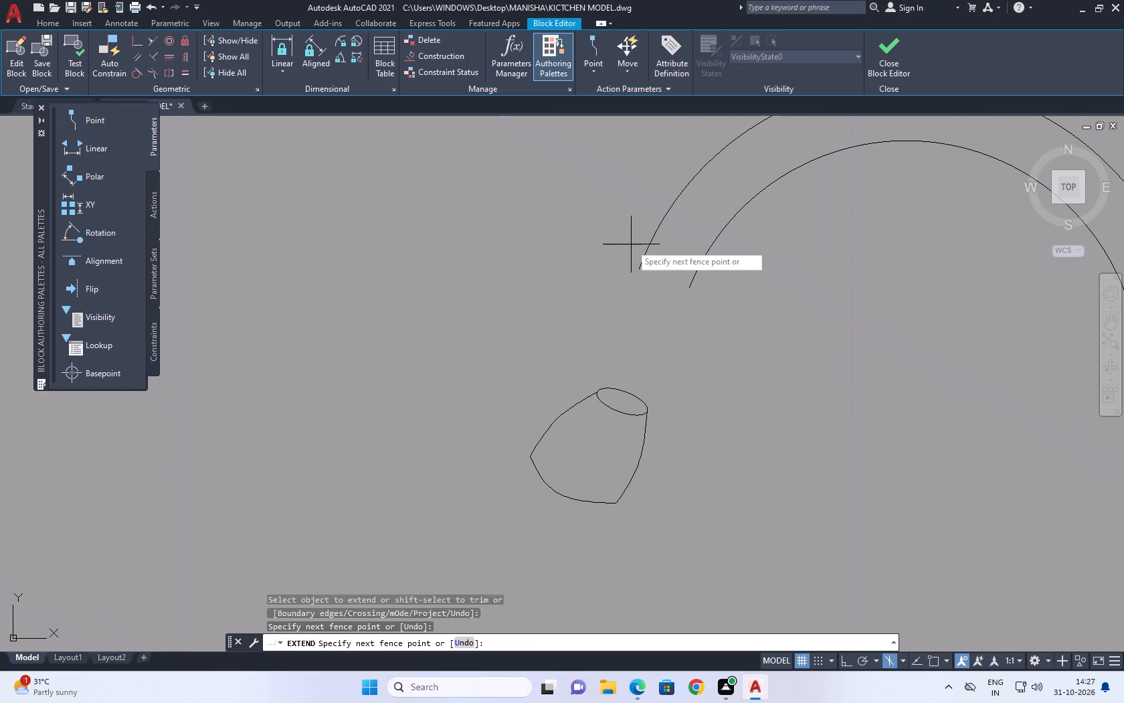
pyautogui.click(807, 285)
pyautogui.press('Escape')
# Move the spray head with its ellipse slightly inward so the ellipse's outer end meets the extended outer arc.
pyautogui.moveTo(664, 512); pyautogui.dragTo(664, 518)
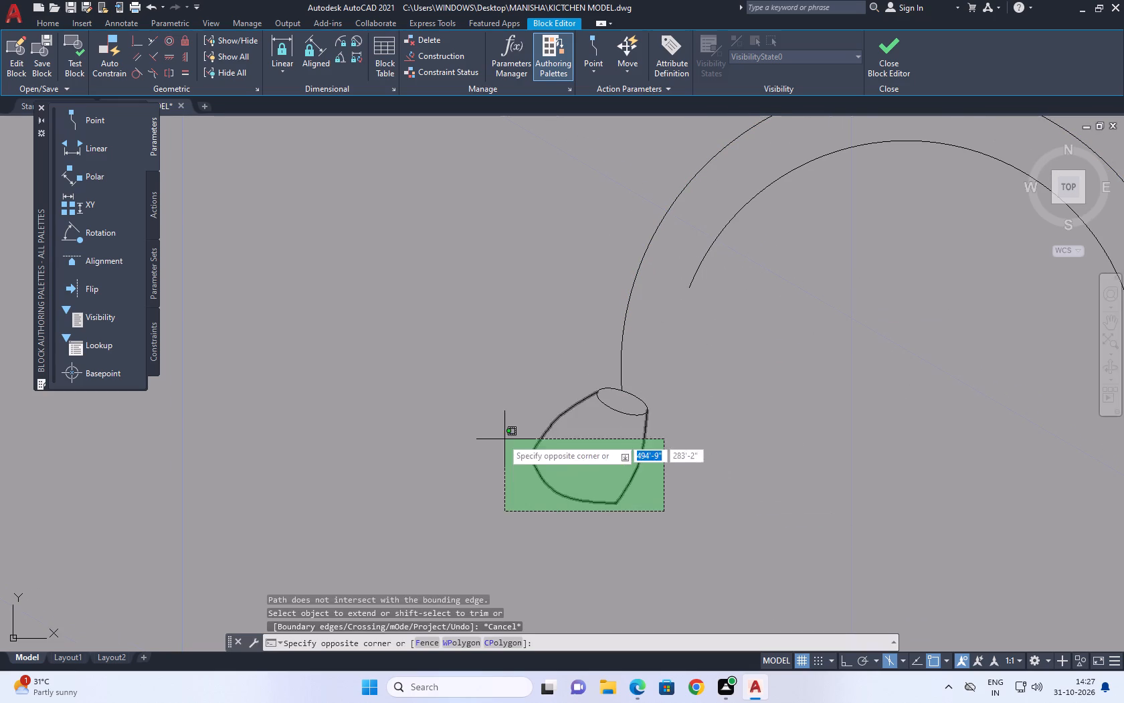
pyautogui.click(488, 400)
pyautogui.write('M')
pyautogui.press('space')
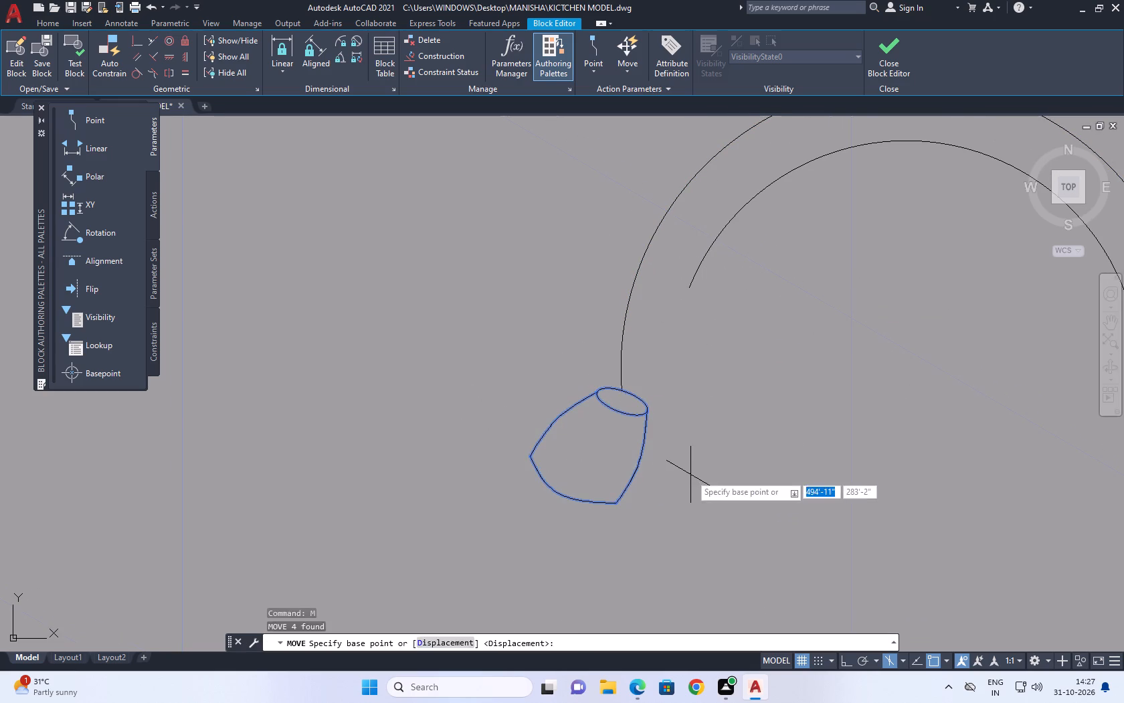
pyautogui.click(690, 475)
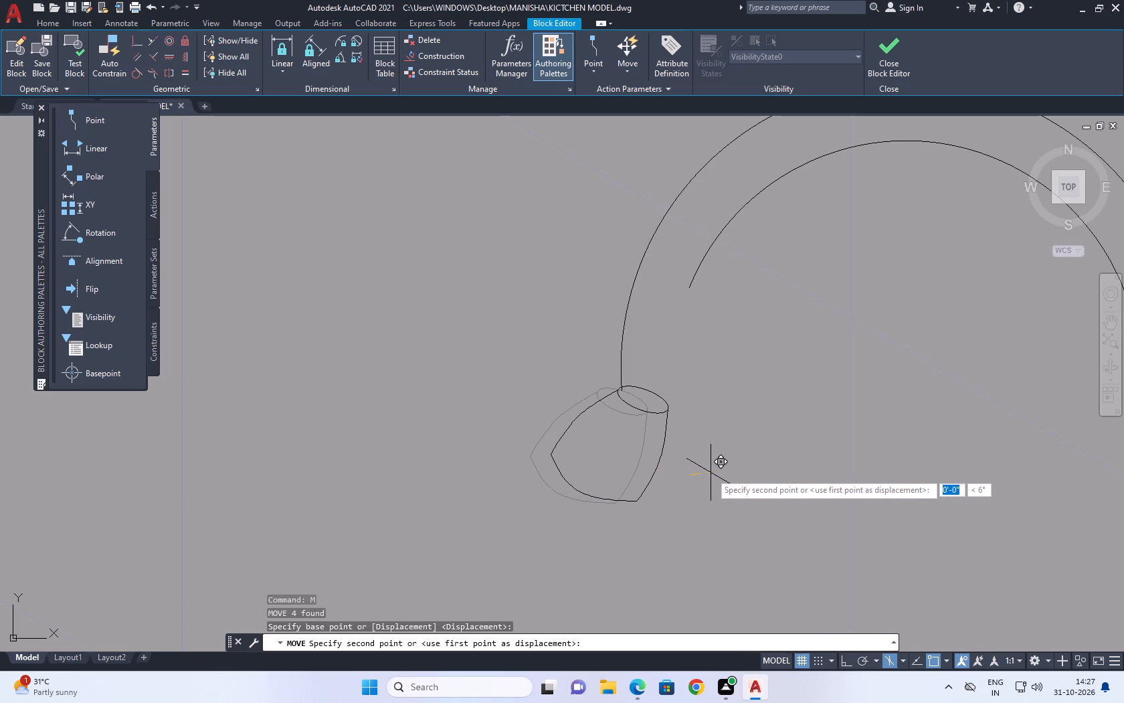
pyautogui.click(717, 473)
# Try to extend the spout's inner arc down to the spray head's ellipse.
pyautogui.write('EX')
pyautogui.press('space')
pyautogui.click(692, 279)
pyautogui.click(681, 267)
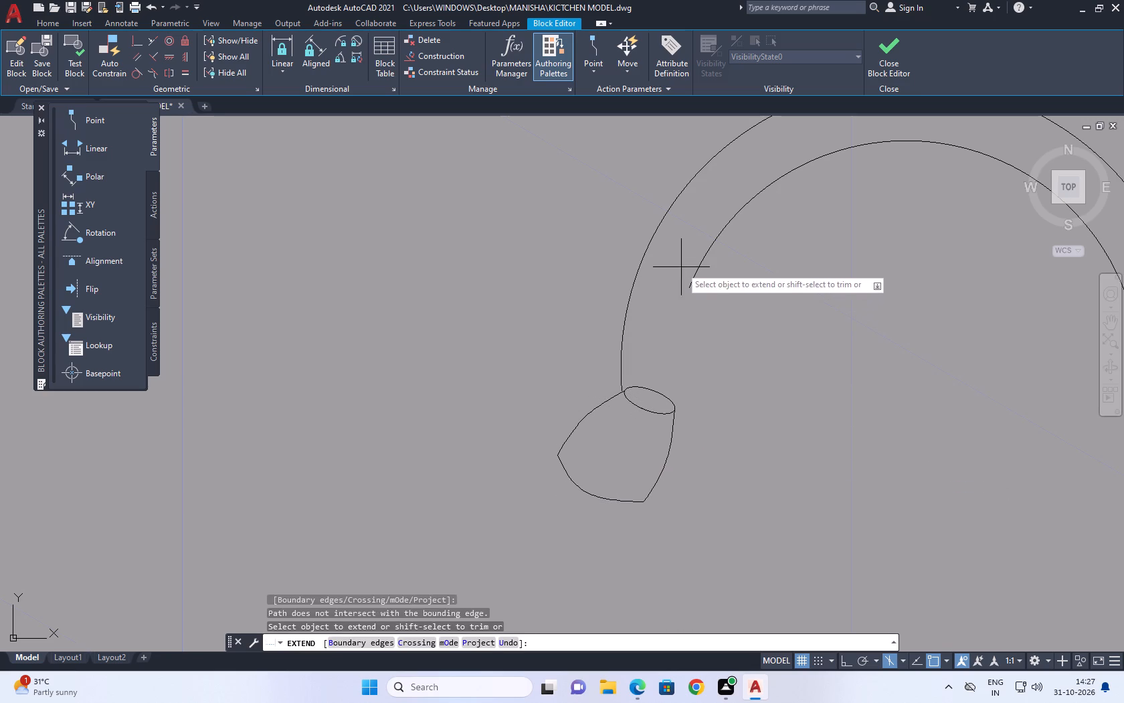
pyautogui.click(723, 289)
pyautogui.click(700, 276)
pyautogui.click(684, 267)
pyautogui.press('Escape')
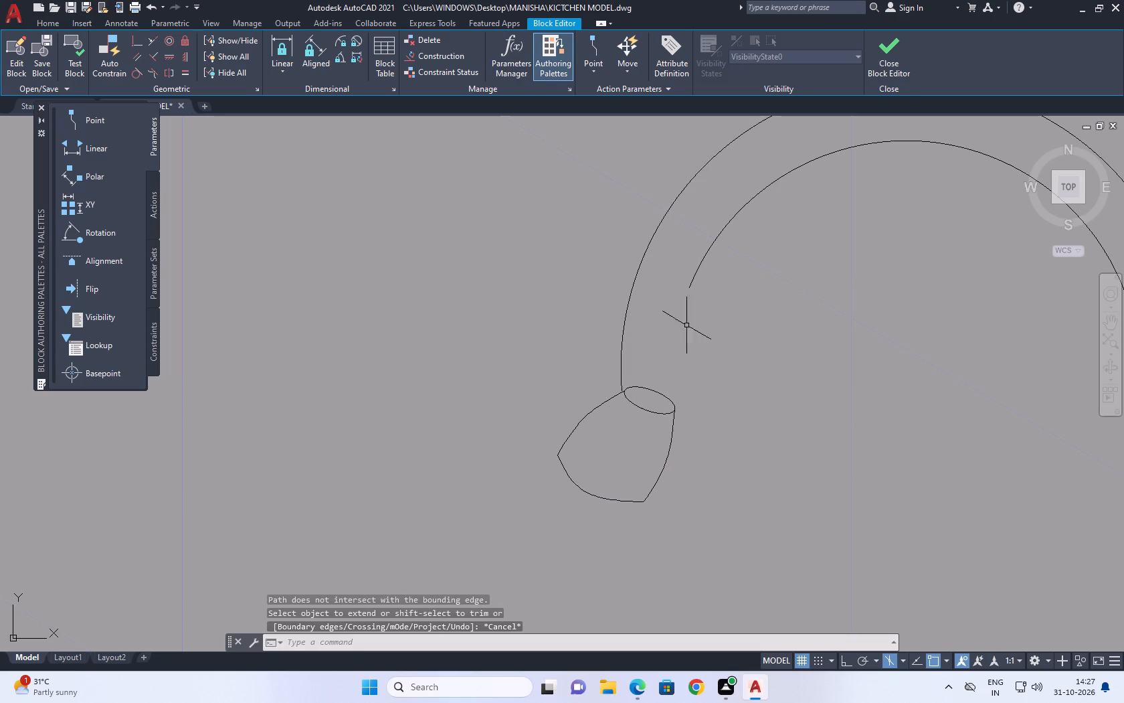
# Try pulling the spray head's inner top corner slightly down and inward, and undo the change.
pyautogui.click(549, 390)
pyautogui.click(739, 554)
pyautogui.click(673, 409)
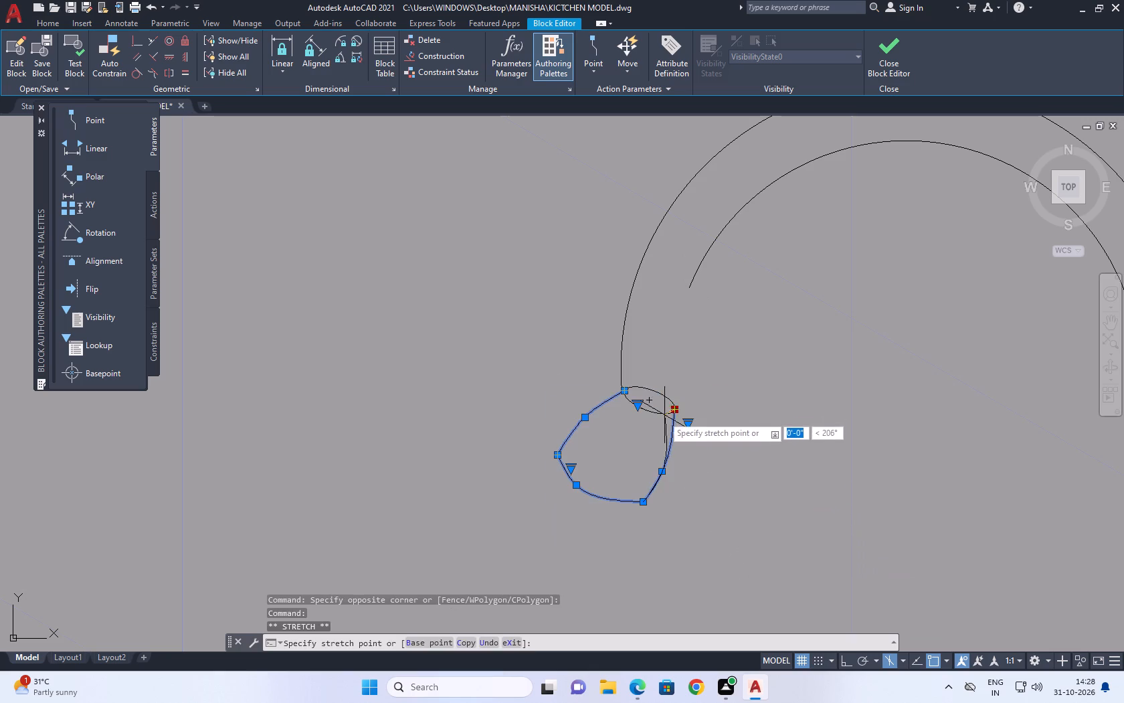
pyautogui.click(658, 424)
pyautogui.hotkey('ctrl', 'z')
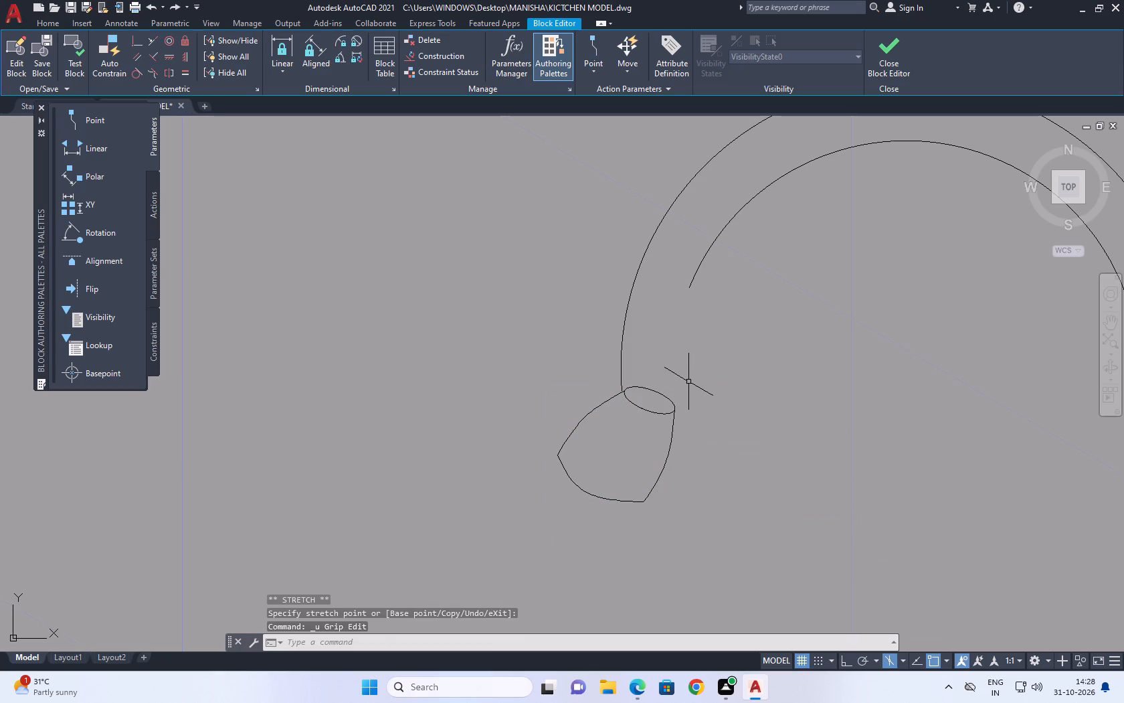
# Move the spray head with its top ellipse slightly inward so the ellipse lies beneath the spout's inner arc.
pyautogui.keyDown('ctrl'); pyautogui.click(688, 384); pyautogui.keyUp('ctrl')
pyautogui.click(667, 442)
pyautogui.click(665, 522)
pyautogui.click(622, 439)
pyautogui.click(660, 408)
pyautogui.click(638, 431)
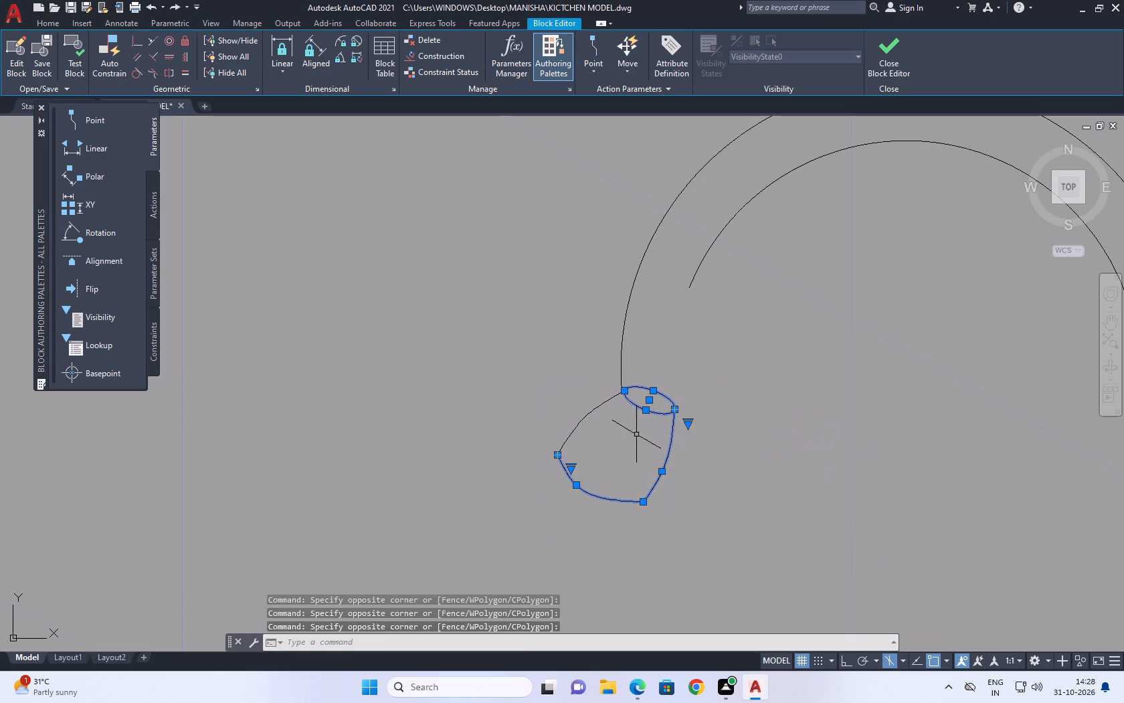
pyautogui.click(616, 435)
pyautogui.click(579, 412)
pyautogui.press('m')
pyautogui.press('space')
pyautogui.click(712, 432)
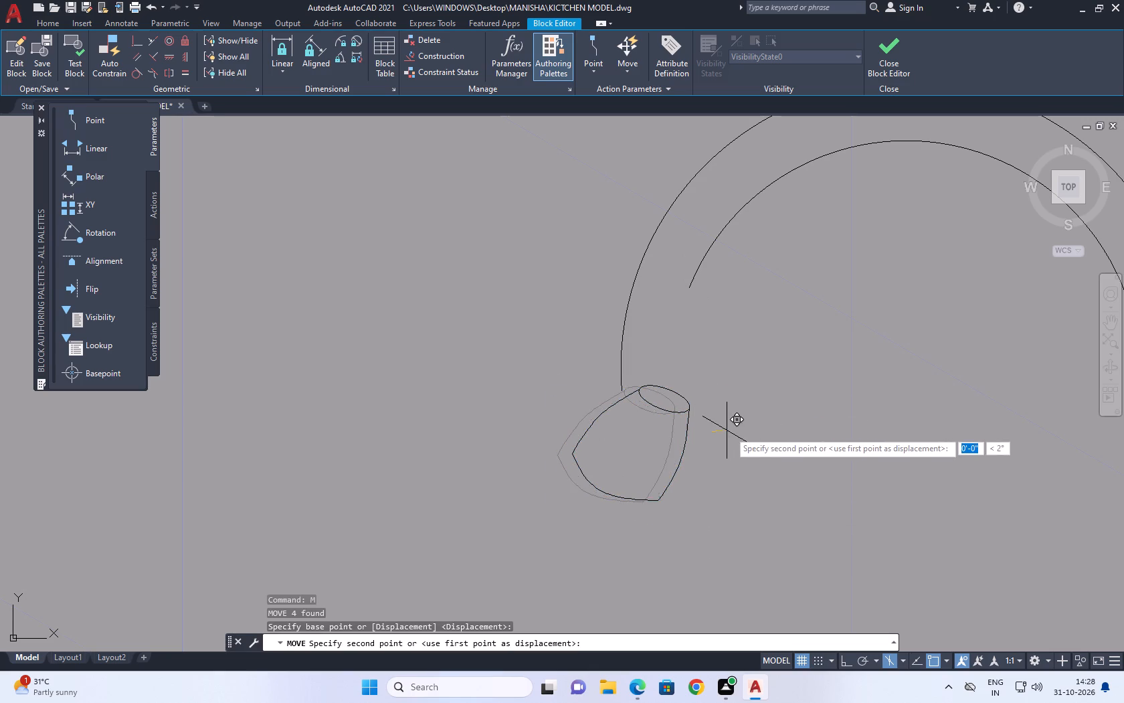
pyautogui.click(731, 431)
# Extend the spout's inner arc down to the ellipse on top of the spray head.
pyautogui.write('EX')
pyautogui.press('space')
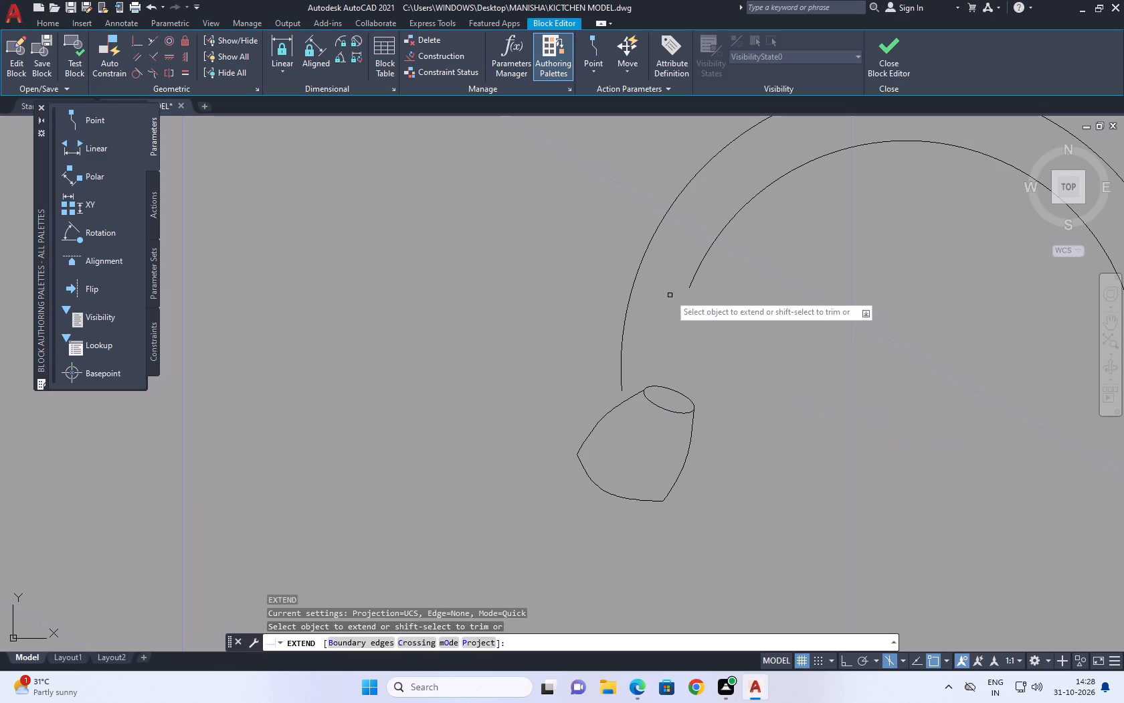
pyautogui.click(670, 291)
pyautogui.click(737, 281)
pyautogui.click(705, 265)
pyautogui.click(678, 258)
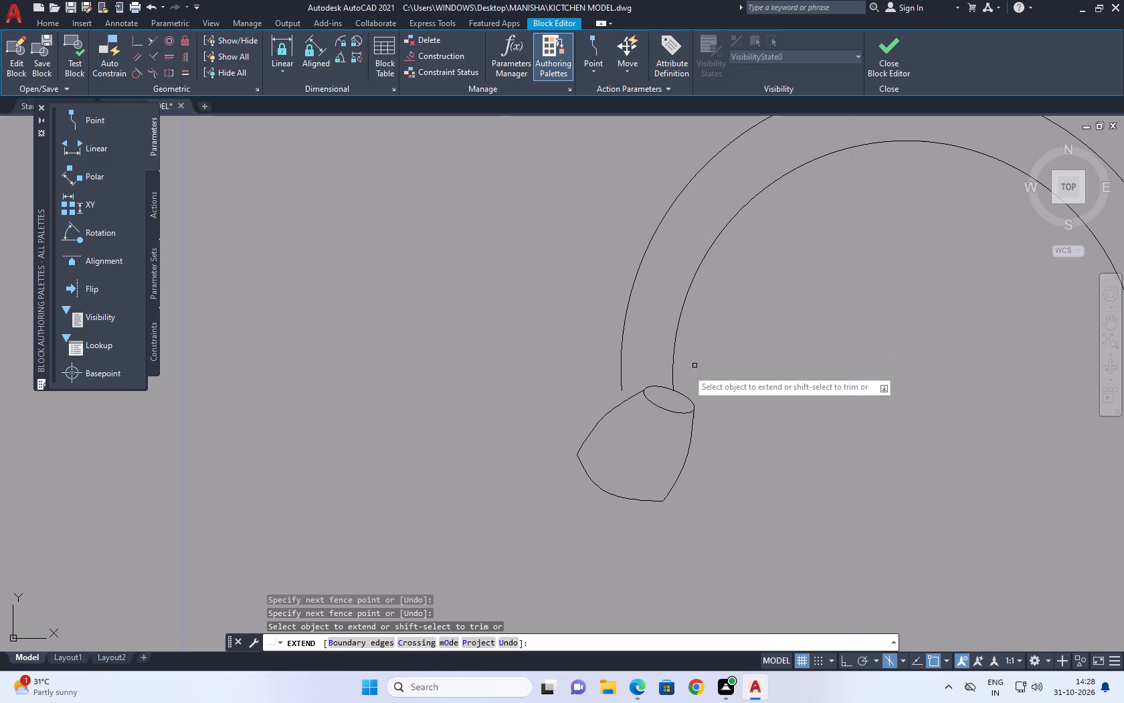
pyautogui.press('Escape')
# Move the spray head with its ellipse back outward so the ellipse's inner end meets the inner arc's lower end.
pyautogui.click(543, 341)
pyautogui.click(749, 550)
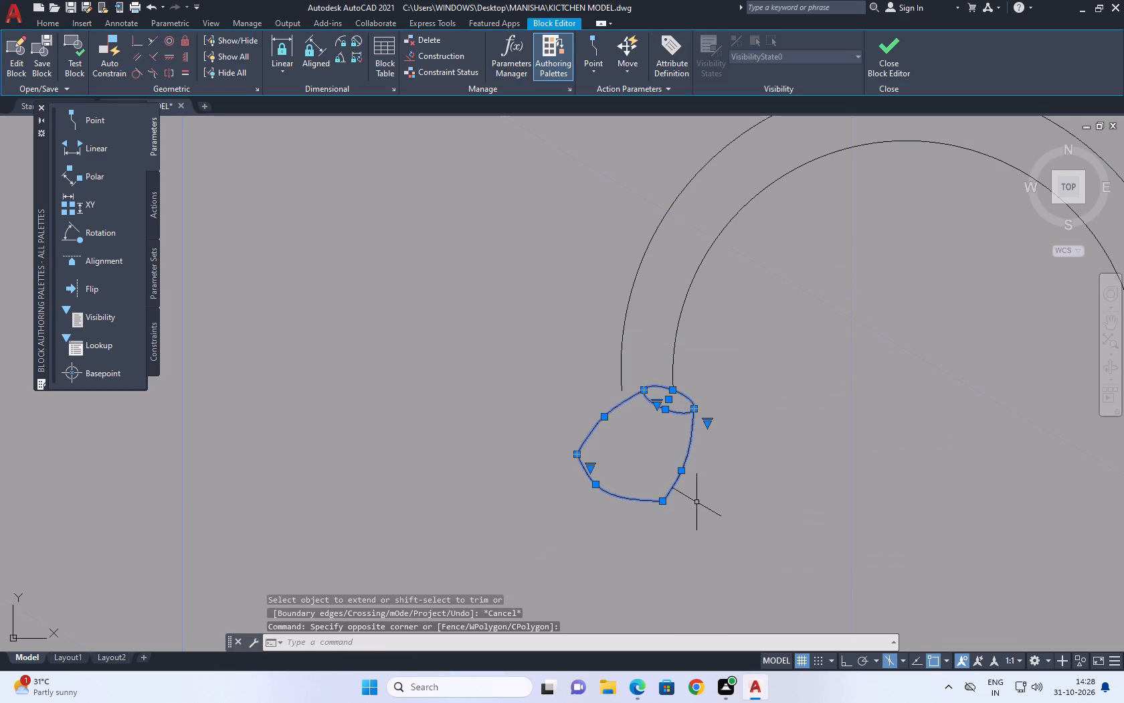
pyautogui.press('m')
pyautogui.press('space')
pyautogui.click(697, 410)
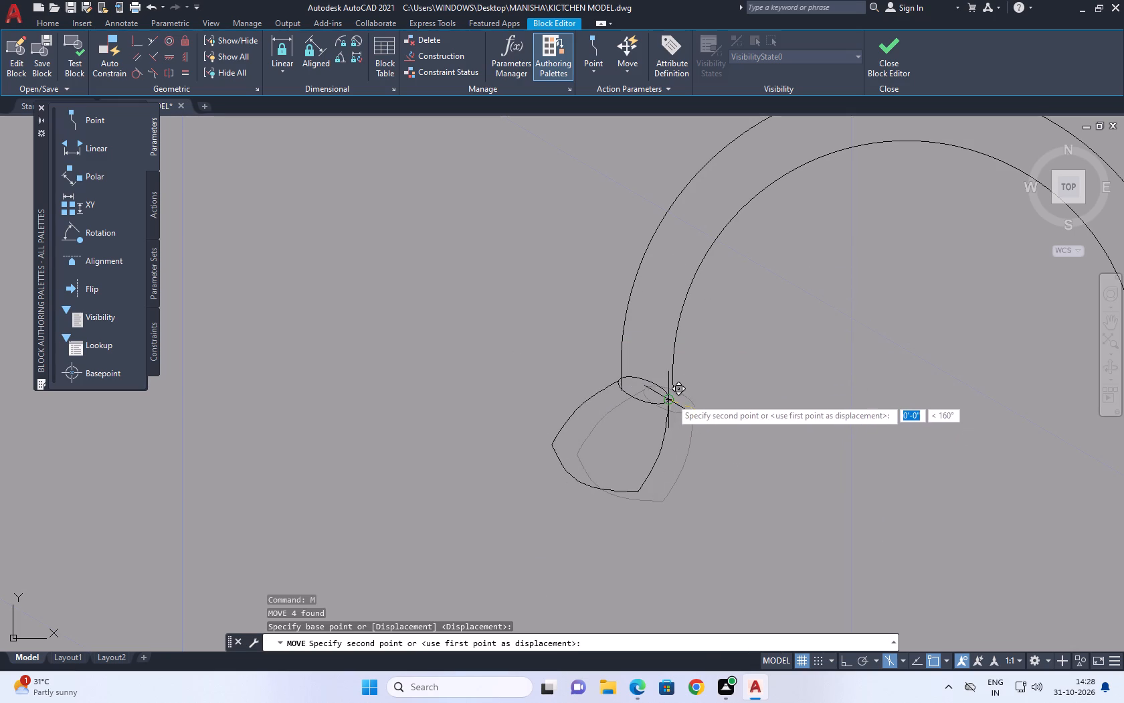
pyautogui.click(674, 392)
# Stretch the spray head's outer top corner together with the ellipse's outer end onto the spout's outer arc.
pyautogui.moveTo(592, 399); pyautogui.dragTo(627, 428, button='middle')
pyautogui.scroll(1, 674, 400)
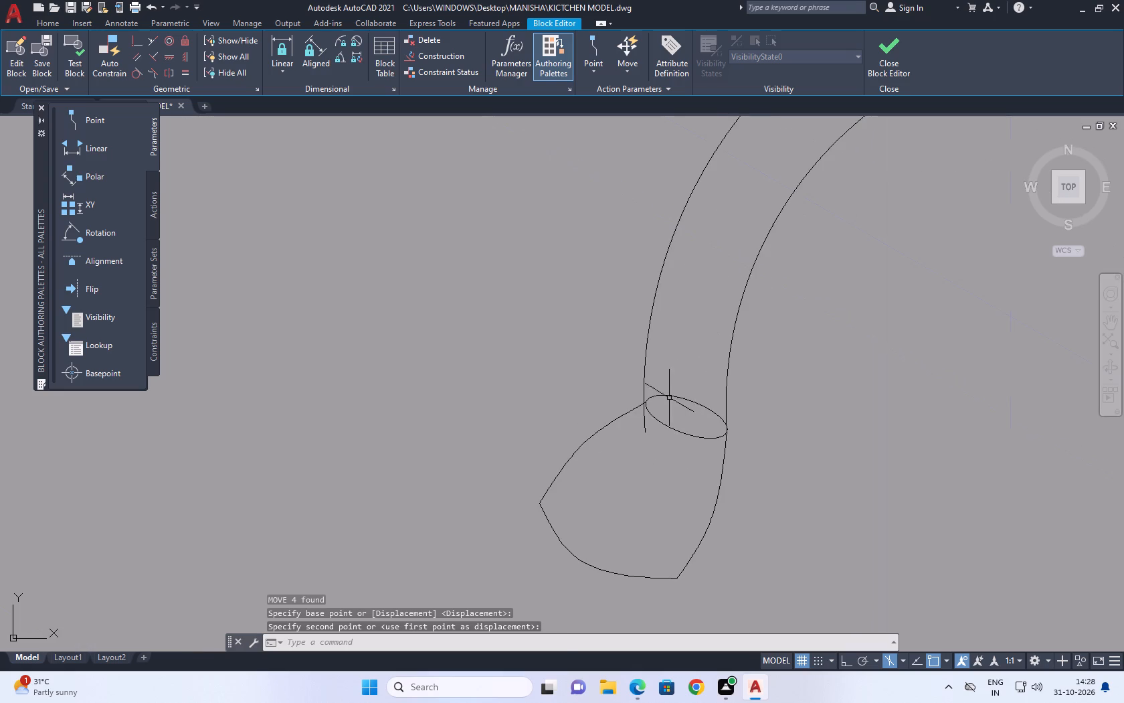
pyautogui.scroll(1, 602, 412)
pyautogui.click(697, 399)
pyautogui.click(678, 455)
pyautogui.scroll(2, 667, 400)
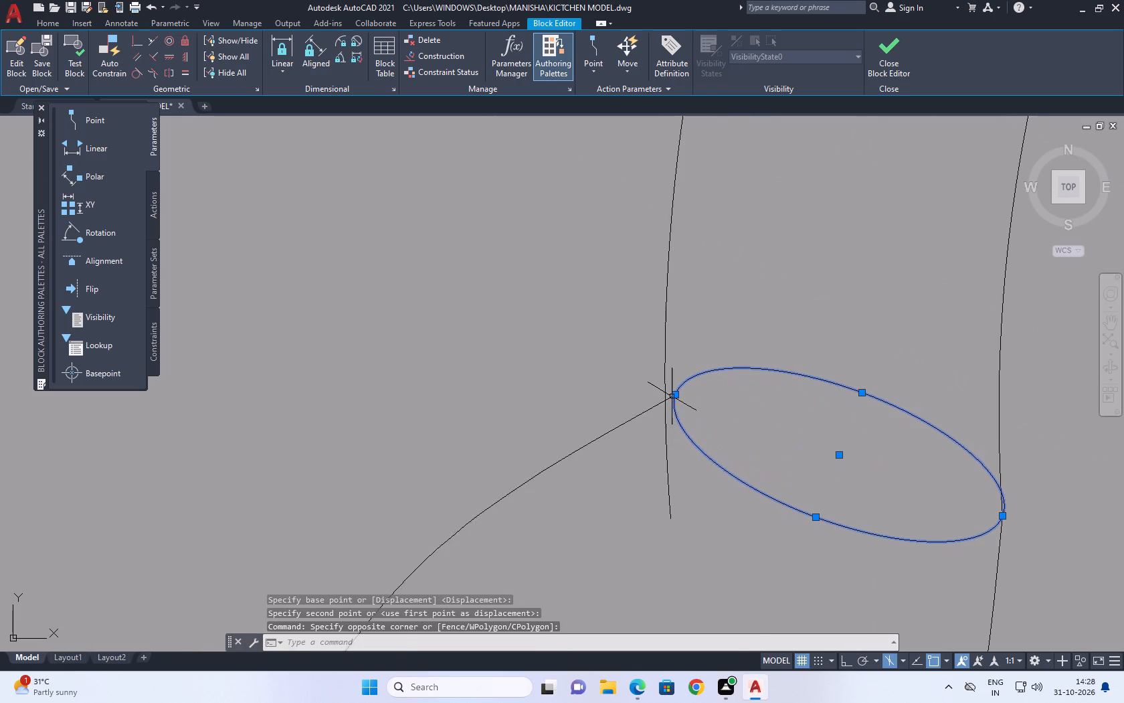
pyautogui.scroll(2, 633, 414)
pyautogui.moveTo(646, 491); pyautogui.dragTo(626, 462)
pyautogui.click(575, 374)
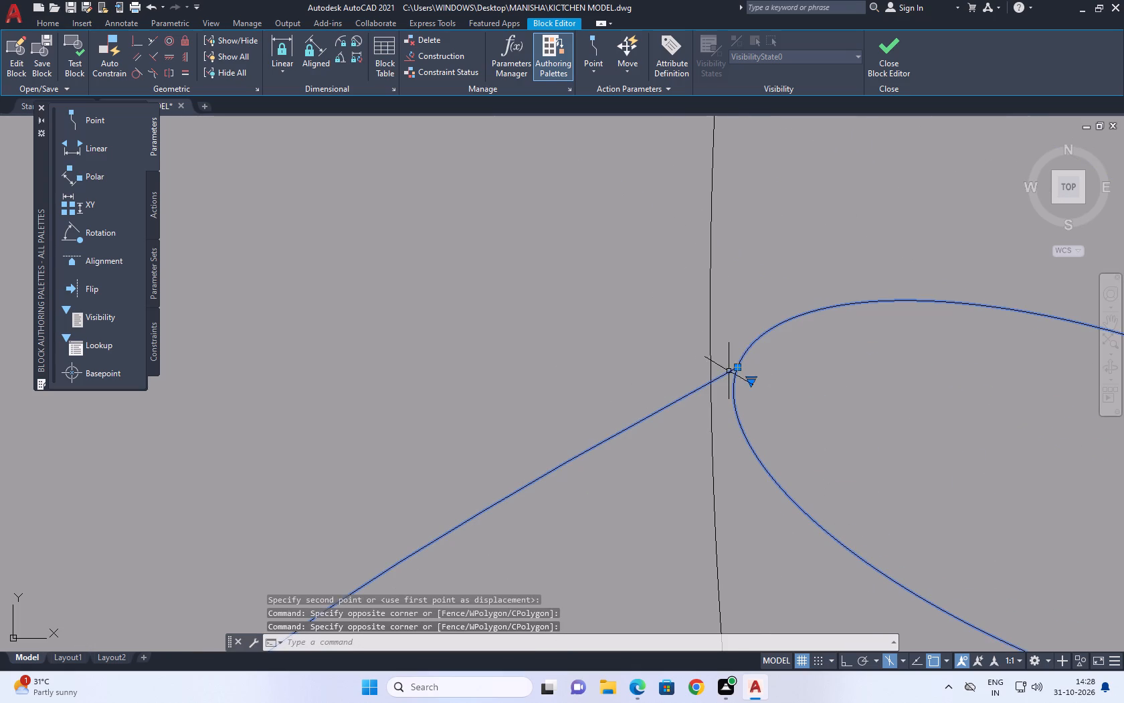
pyautogui.click(736, 368)
pyautogui.click(711, 385)
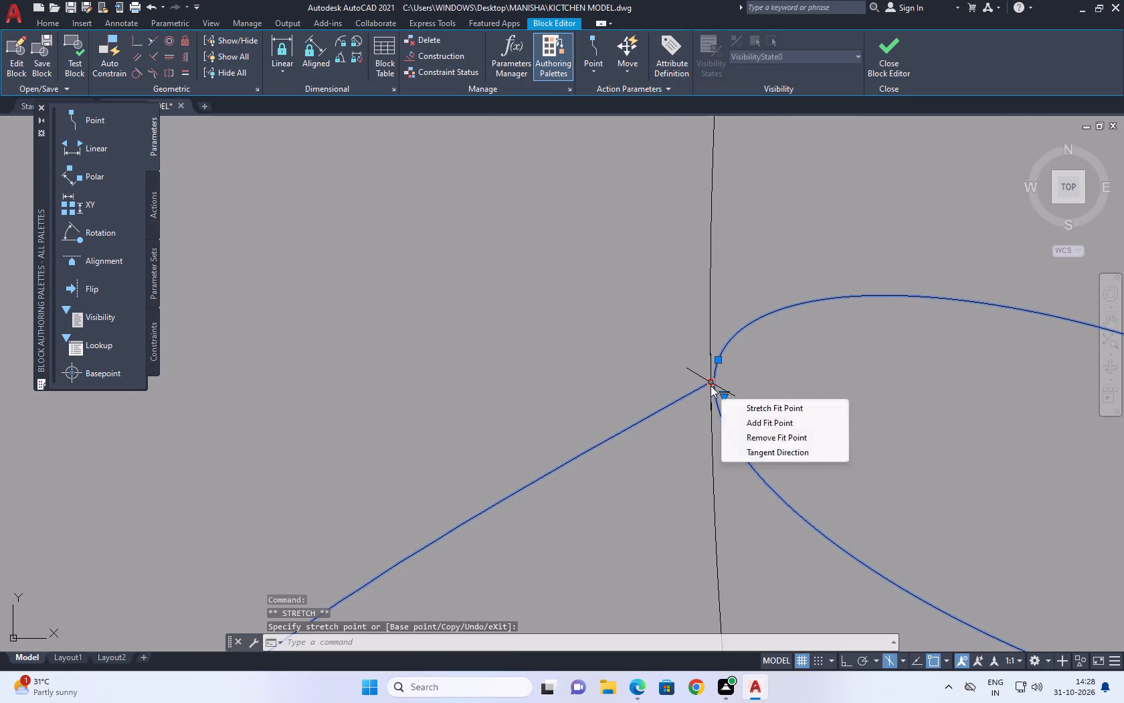
pyautogui.scroll(4, 710, 383)
pyautogui.press('Escape')
# Move only the ellipse slightly outward so its inner end meets the spray head's inner top corner.
pyautogui.scroll(-9, 661, 360)
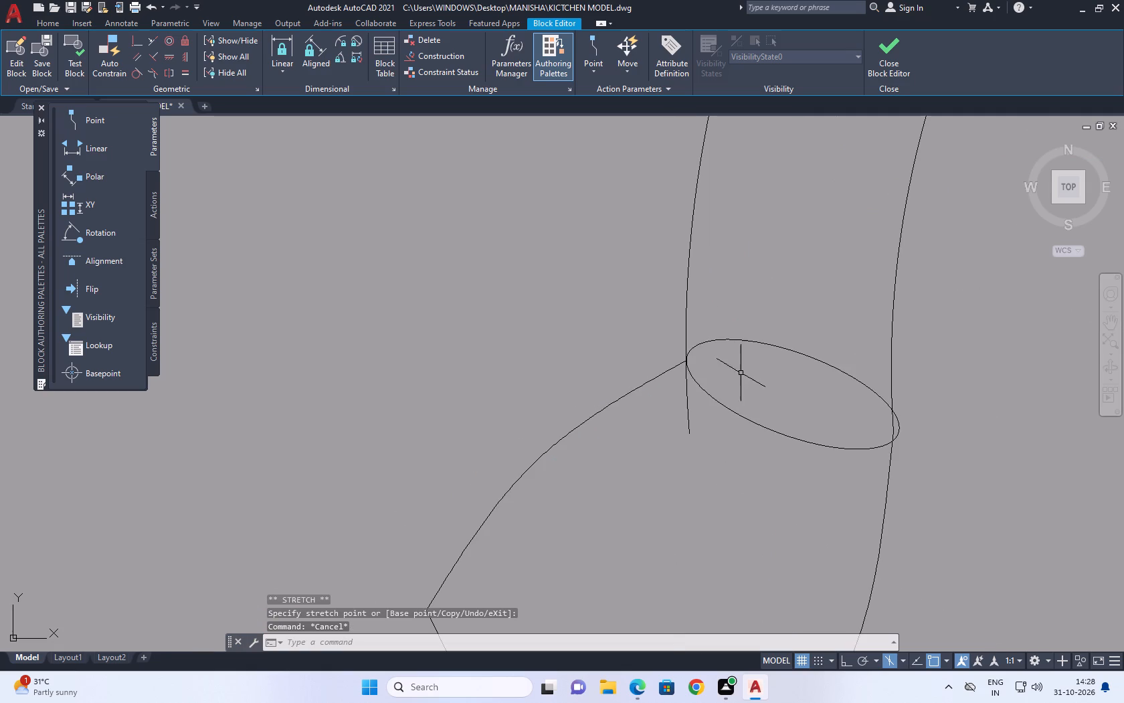
pyautogui.scroll(3, 902, 436)
pyautogui.click(891, 428)
pyautogui.click(860, 400)
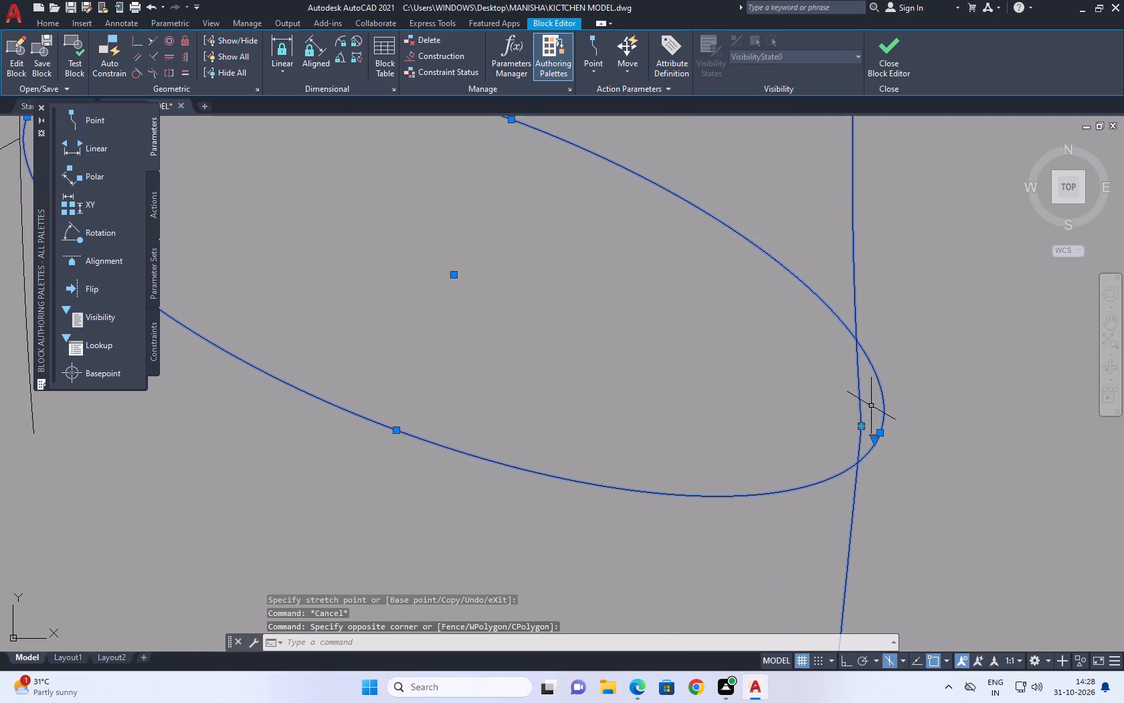
pyautogui.moveTo(876, 408); pyautogui.dragTo(880, 421, button='middle')
pyautogui.press('Escape')
pyautogui.click(891, 450)
pyautogui.click(878, 427)
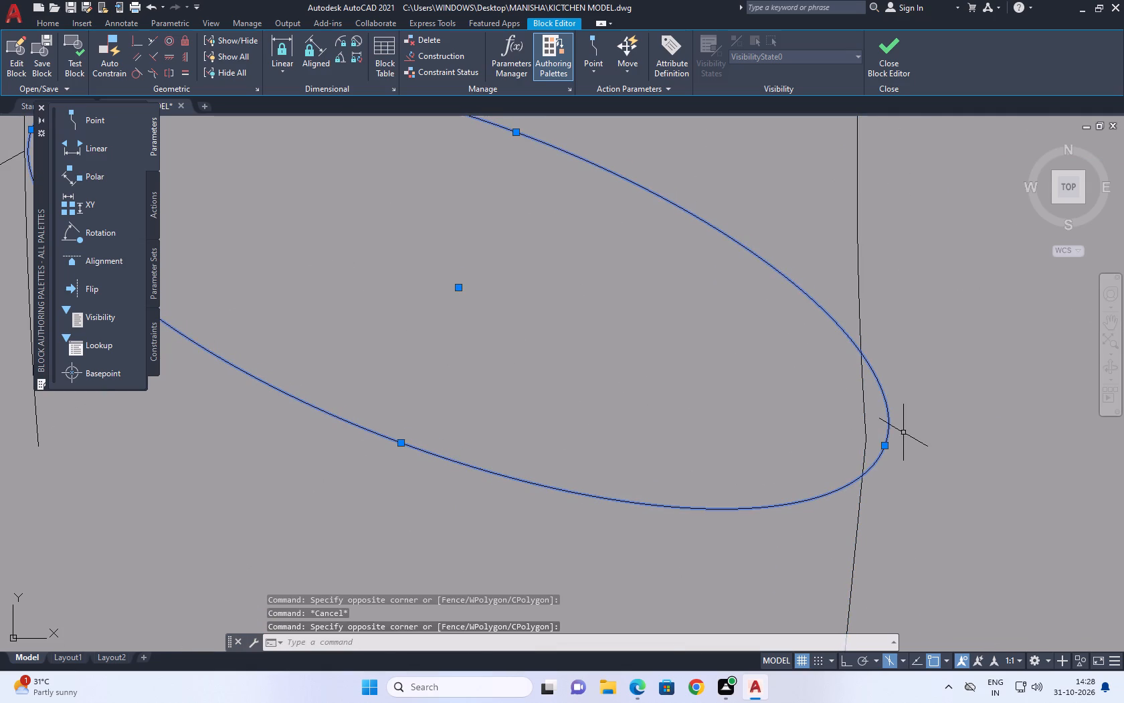
pyautogui.press('m')
pyautogui.press('space')
pyautogui.click(887, 440)
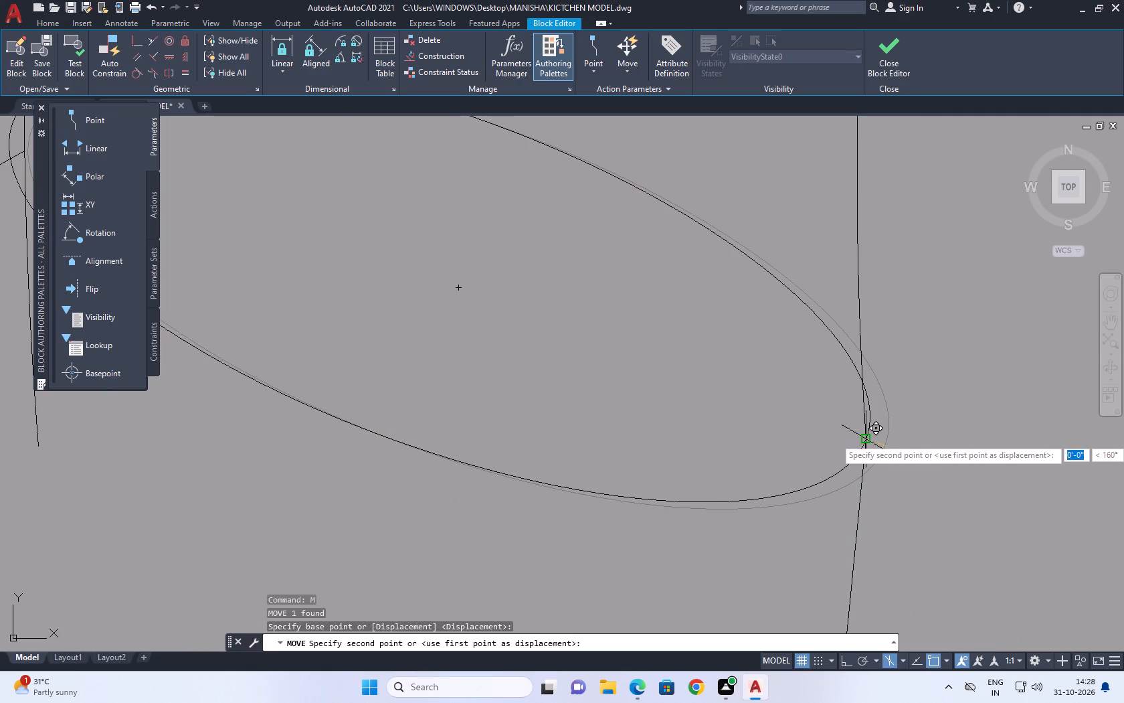
pyautogui.click(859, 437)
# Nudge the ellipse slightly further outward to align its inner end with the spout's inner arc.
pyautogui.scroll(-4, 839, 433)
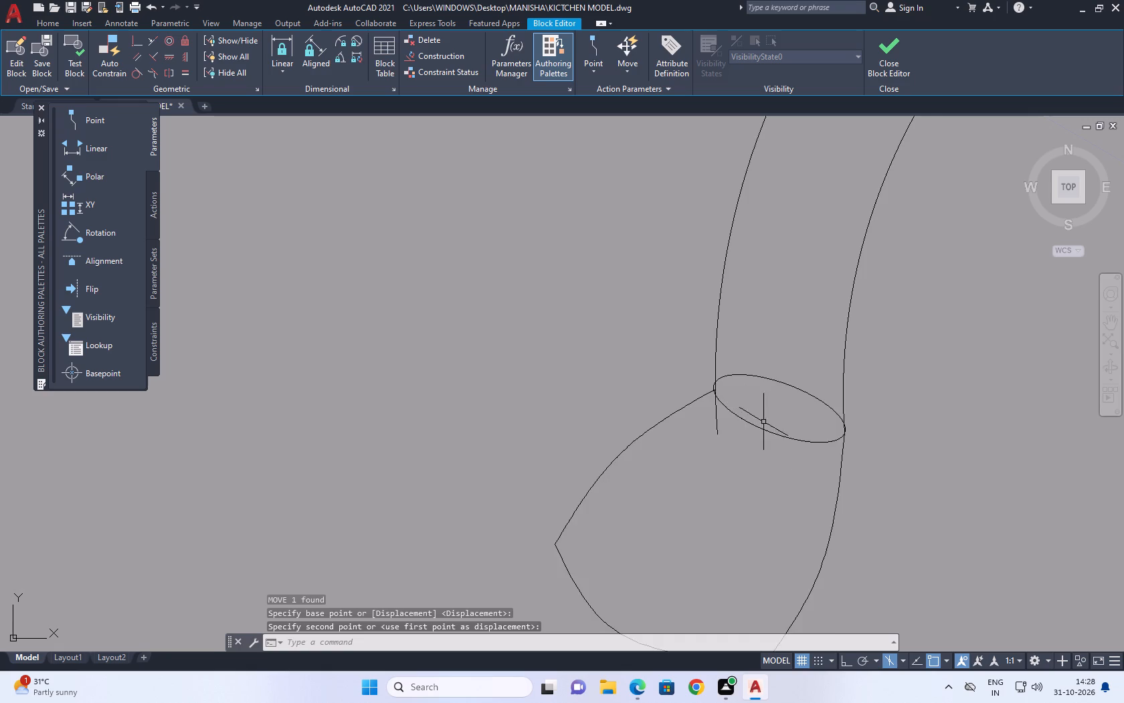
pyautogui.scroll(2, 797, 443)
pyautogui.click(803, 445)
pyautogui.click(766, 413)
pyautogui.write('M')
pyautogui.press('space')
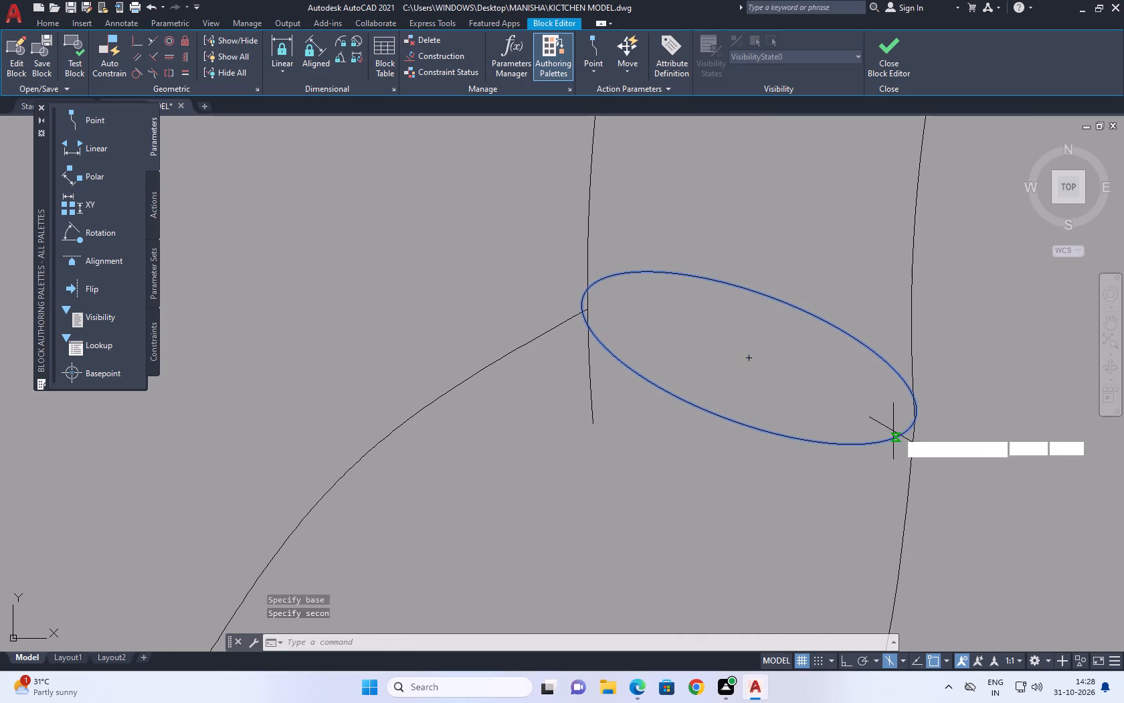
pyautogui.scroll(2, 927, 418)
pyautogui.click(893, 394)
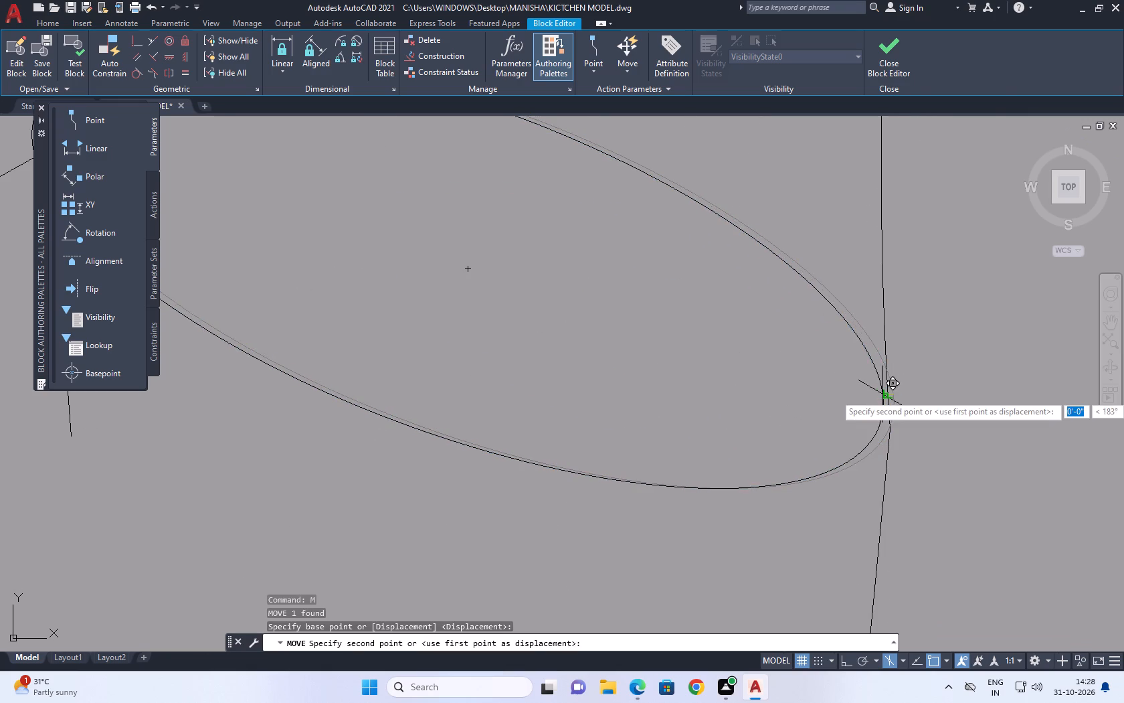
pyautogui.click(882, 394)
# Scale the ellipse by reference about its inner end to fit its outer end to the spout's outer arc.
pyautogui.scroll(-4, 893, 446)
pyautogui.click(846, 461)
pyautogui.click(818, 430)
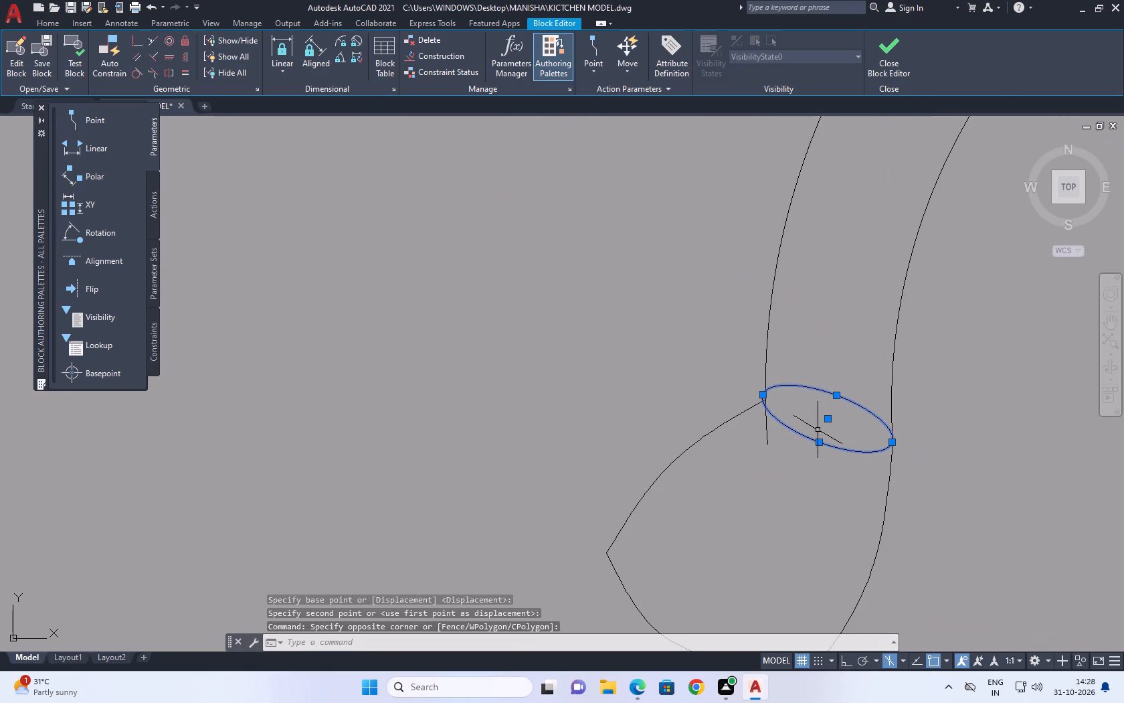
pyautogui.write('SC')
pyautogui.press('space')
pyautogui.click(892, 441)
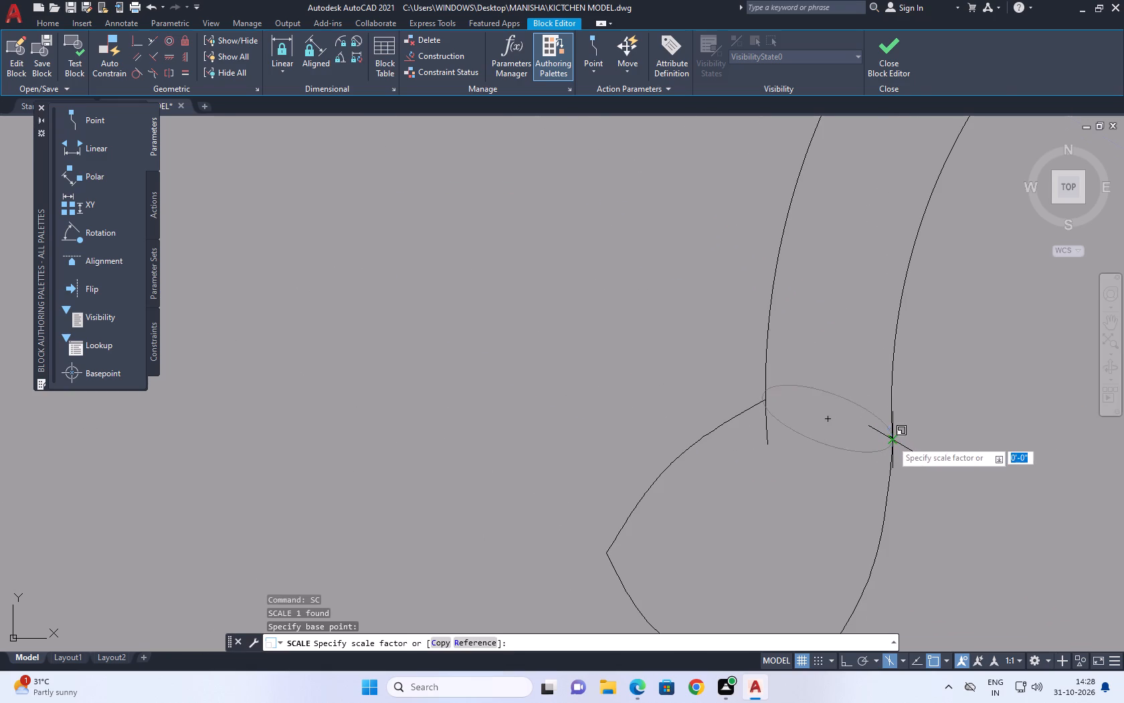
pyautogui.write('R')
pyautogui.press('space')
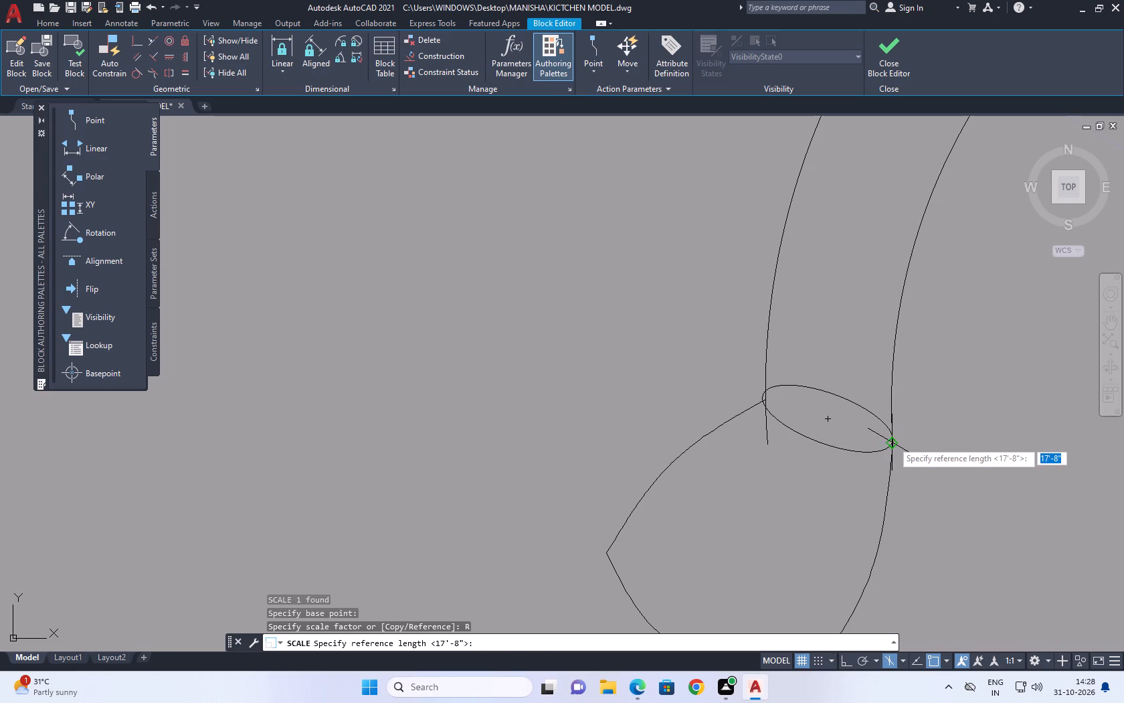
pyautogui.click(893, 441)
pyautogui.scroll(2, 768, 405)
pyautogui.click(753, 386)
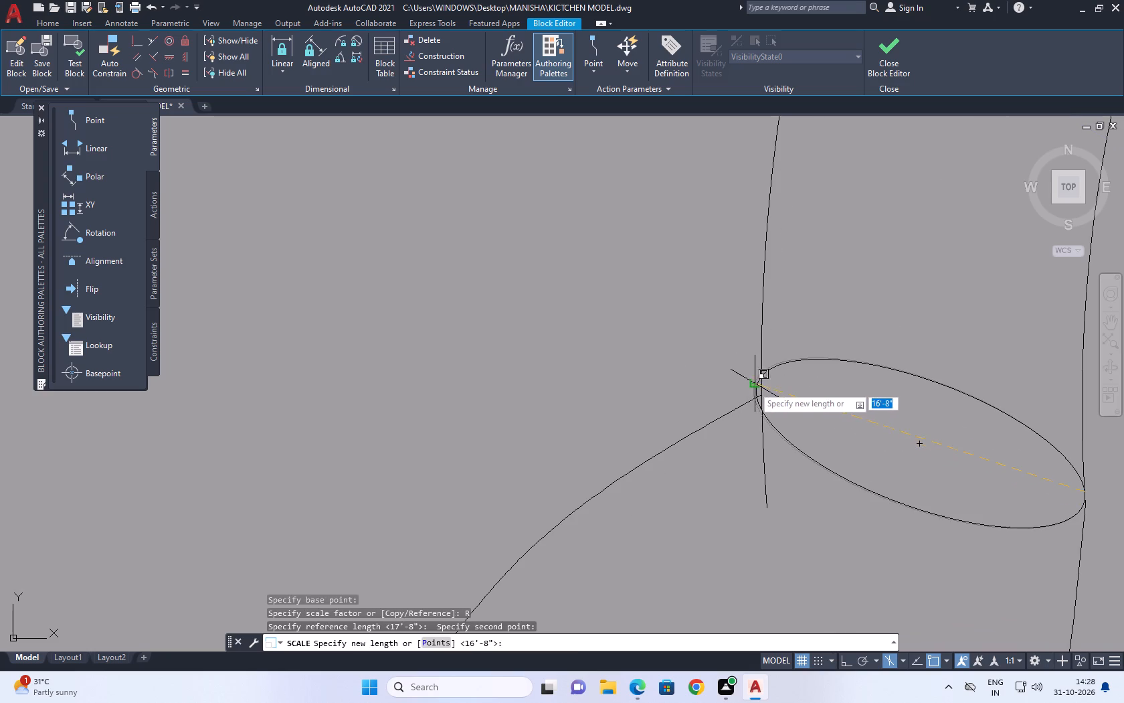
pyautogui.click(761, 389)
# Rescale the ellipse by reference about its inner end so its outer end meets the outer arc more closely.
pyautogui.click(822, 462)
pyautogui.click(792, 413)
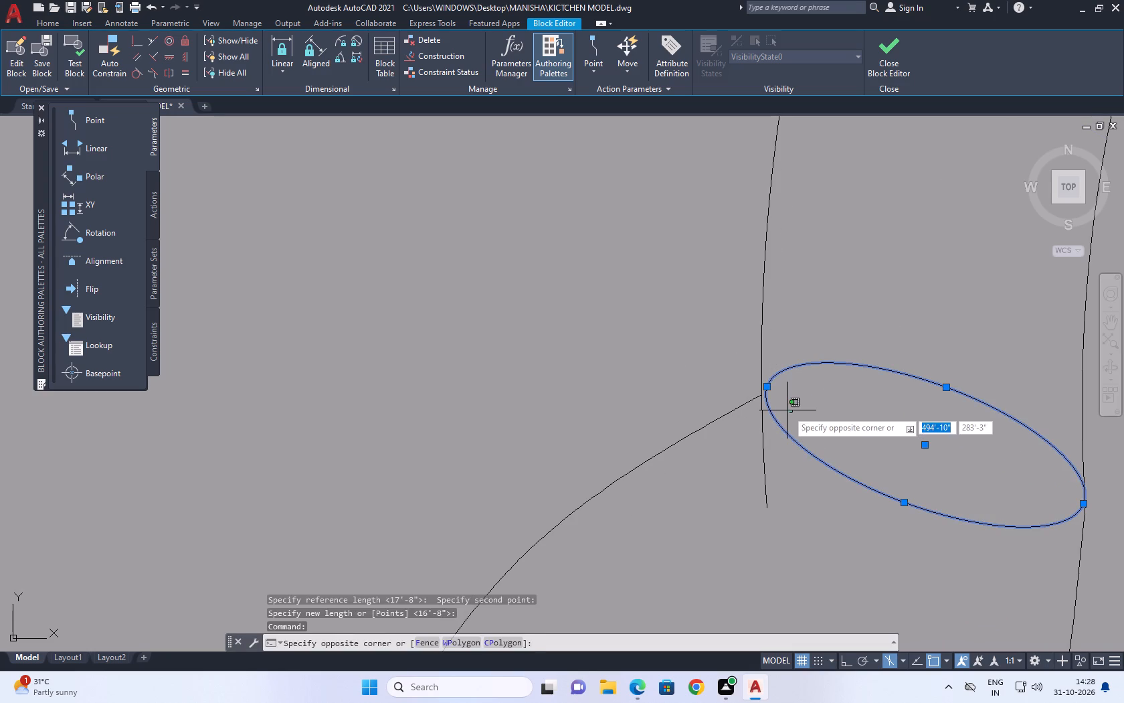
pyautogui.click(785, 410)
pyautogui.press('s')
pyautogui.press('c')
pyautogui.press('space')
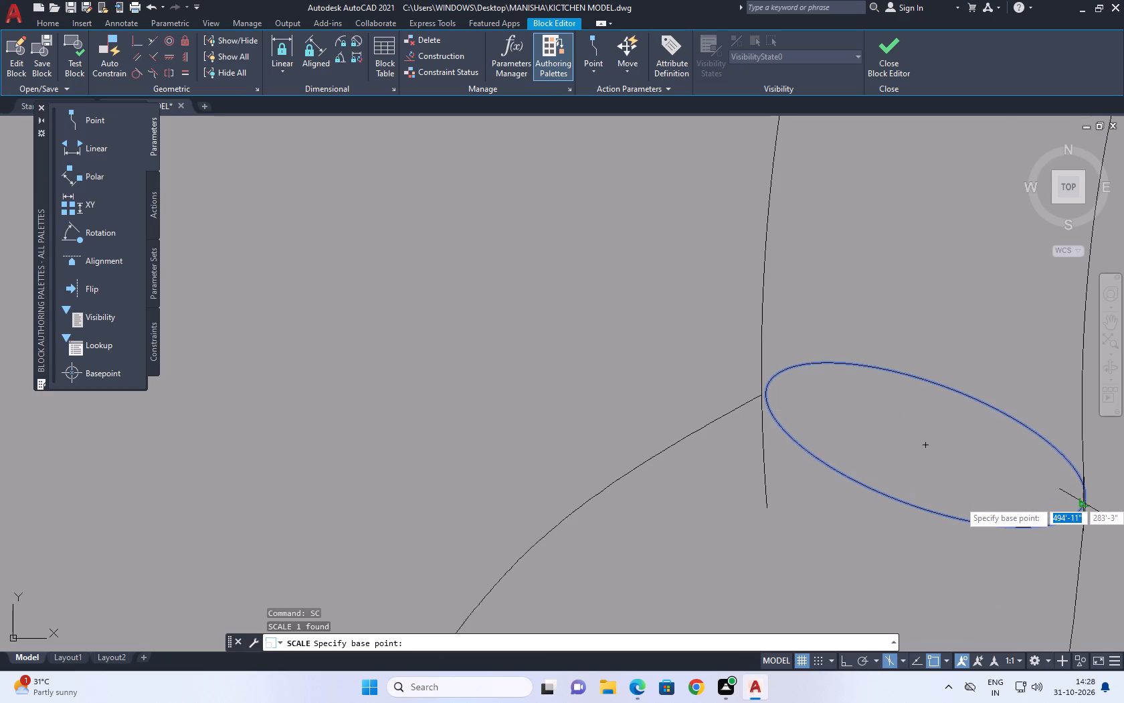
pyautogui.click(1087, 499)
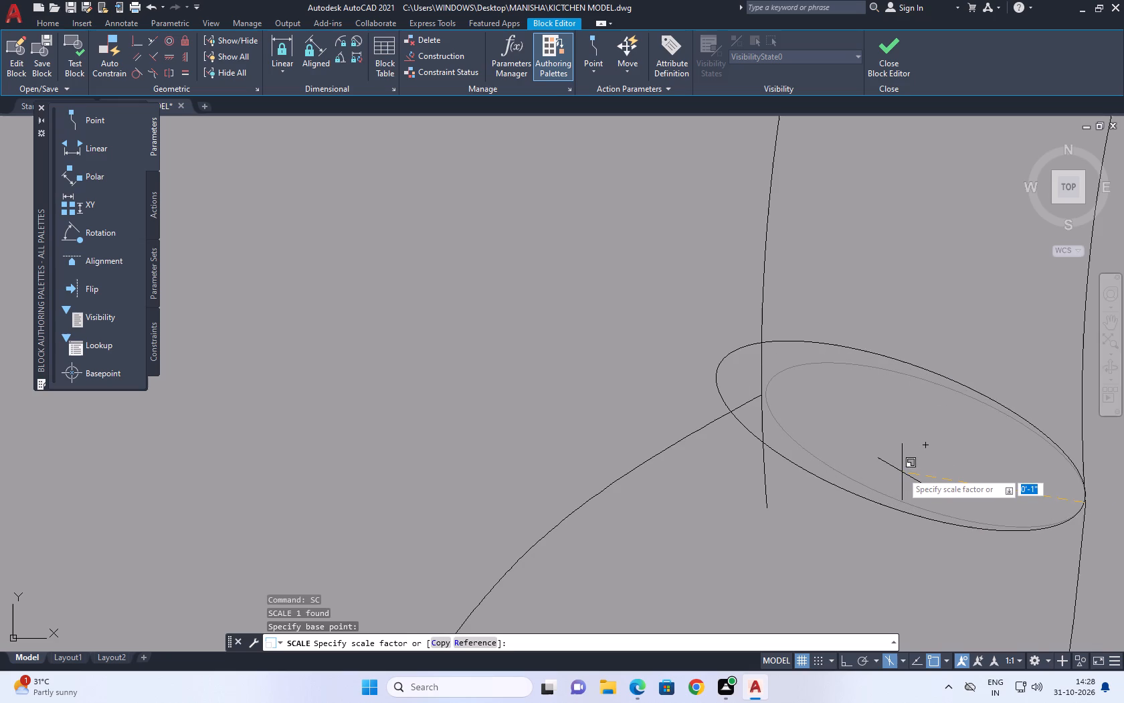
pyautogui.write('R')
pyautogui.press('space')
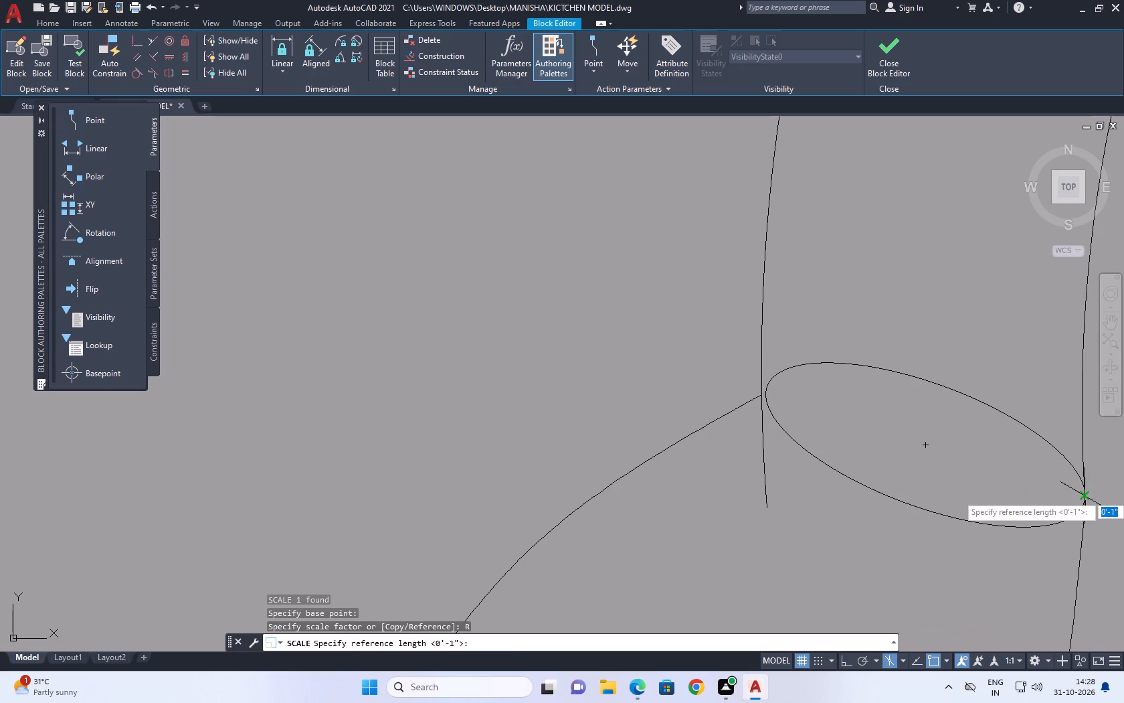
pyautogui.click(1087, 495)
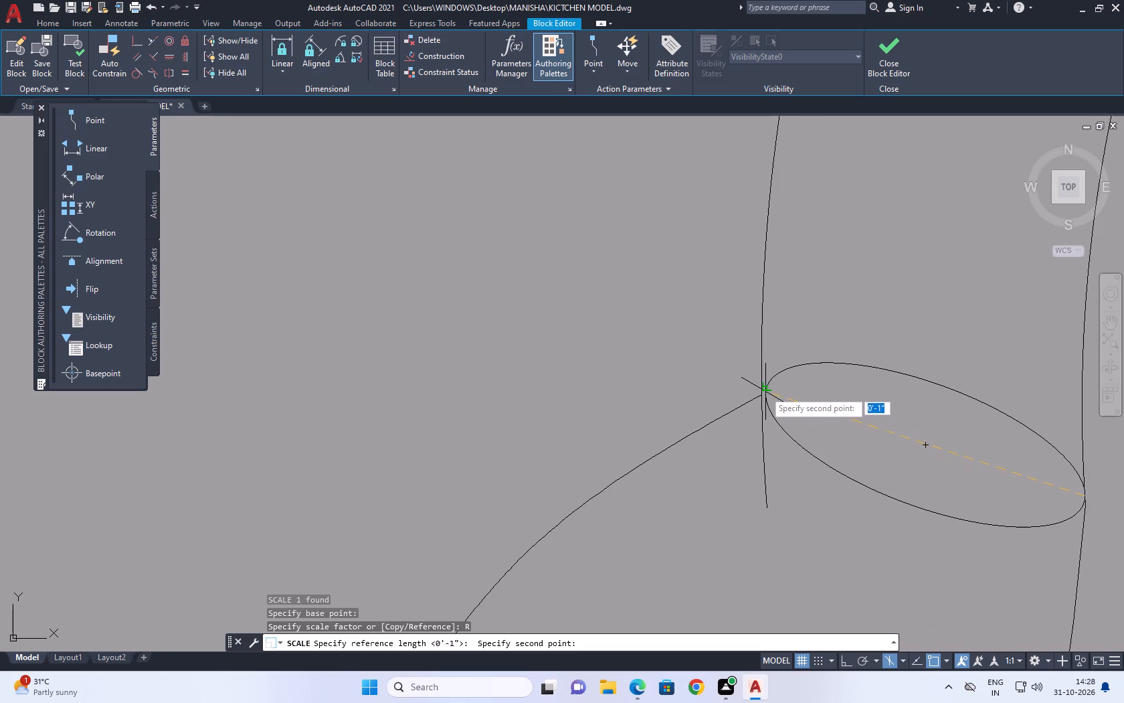
pyautogui.click(765, 390)
pyautogui.scroll(2, 759, 393)
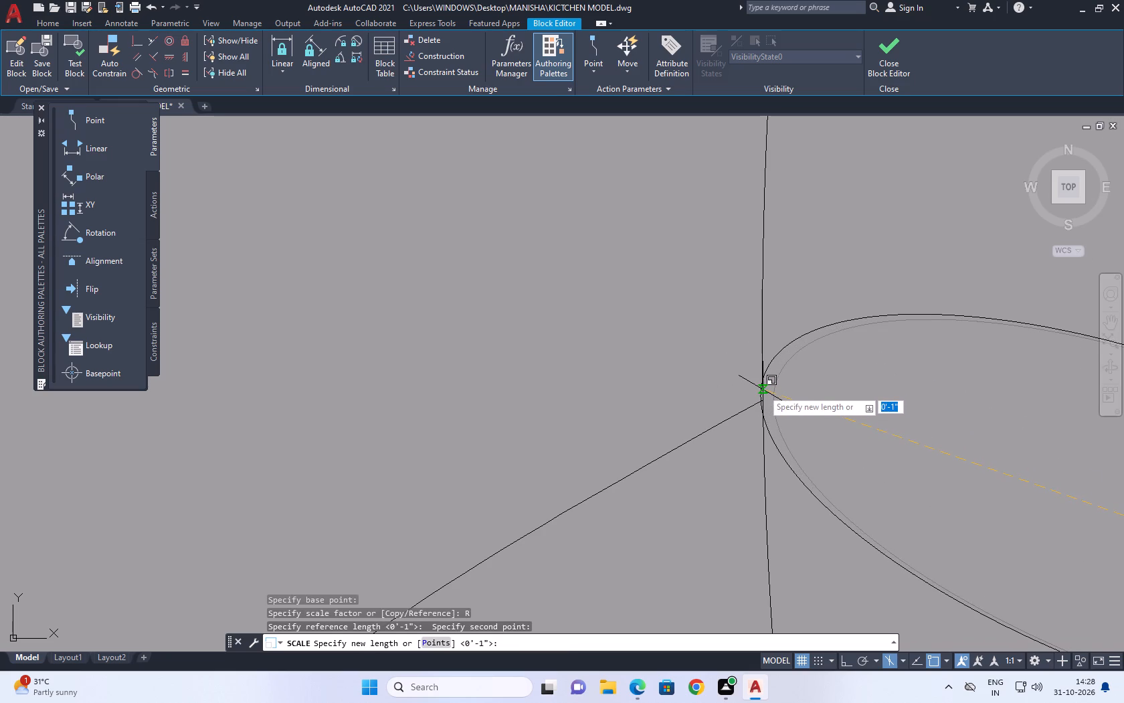
pyautogui.click(765, 392)
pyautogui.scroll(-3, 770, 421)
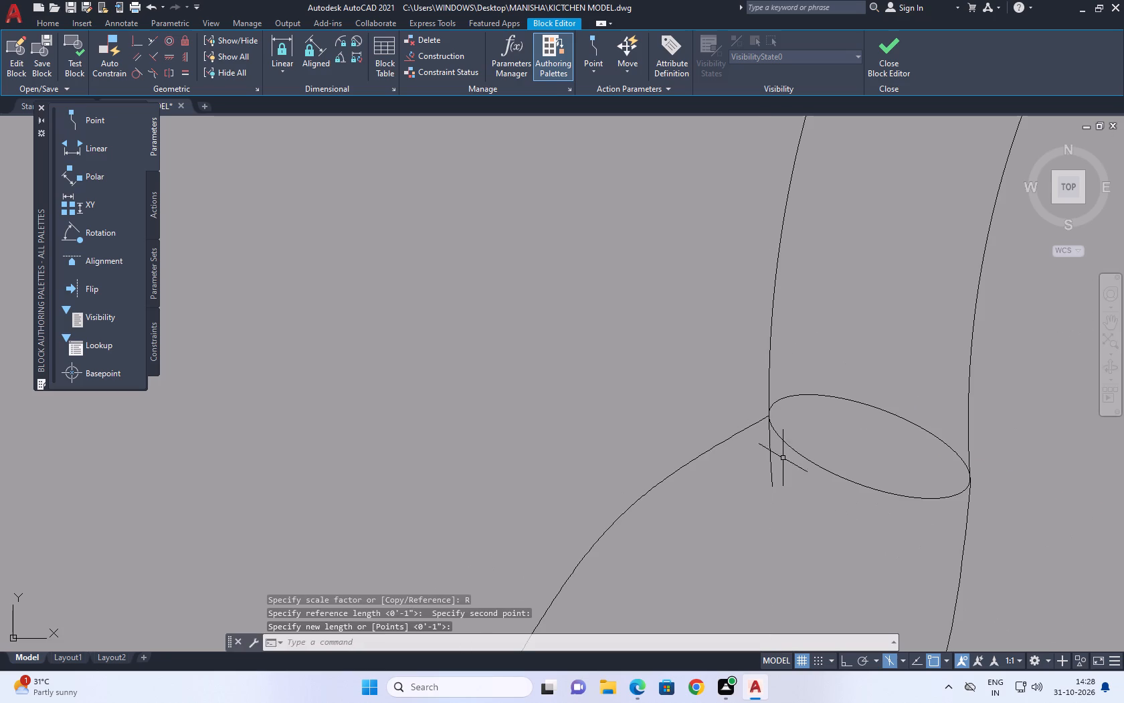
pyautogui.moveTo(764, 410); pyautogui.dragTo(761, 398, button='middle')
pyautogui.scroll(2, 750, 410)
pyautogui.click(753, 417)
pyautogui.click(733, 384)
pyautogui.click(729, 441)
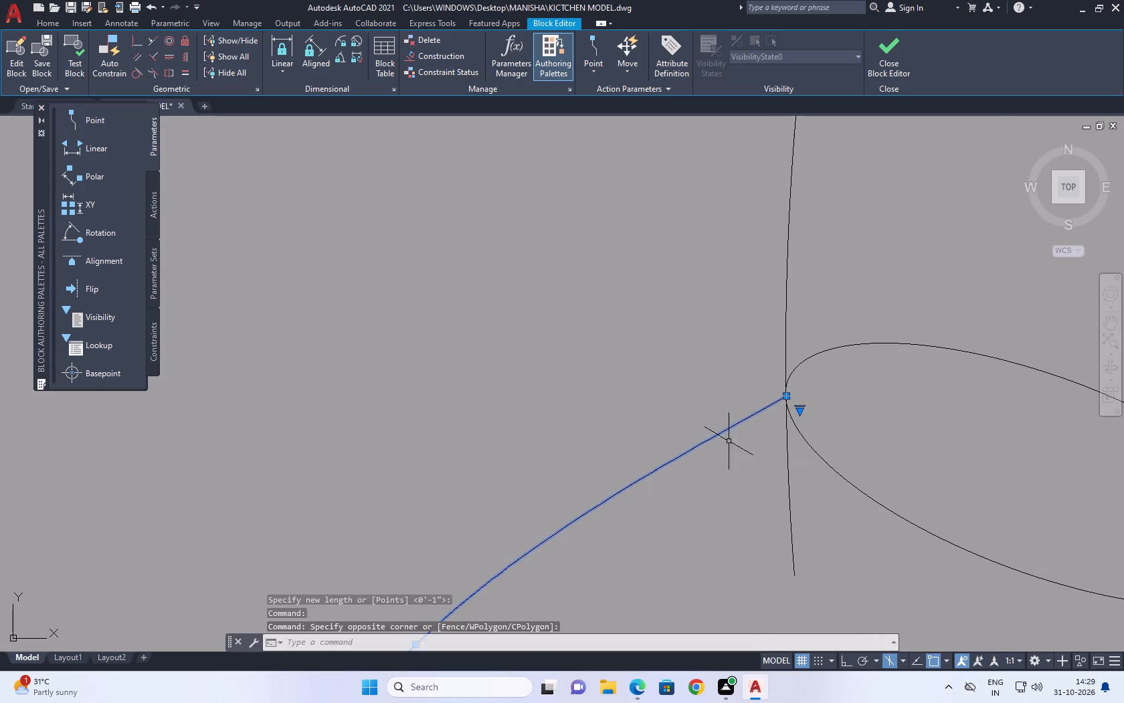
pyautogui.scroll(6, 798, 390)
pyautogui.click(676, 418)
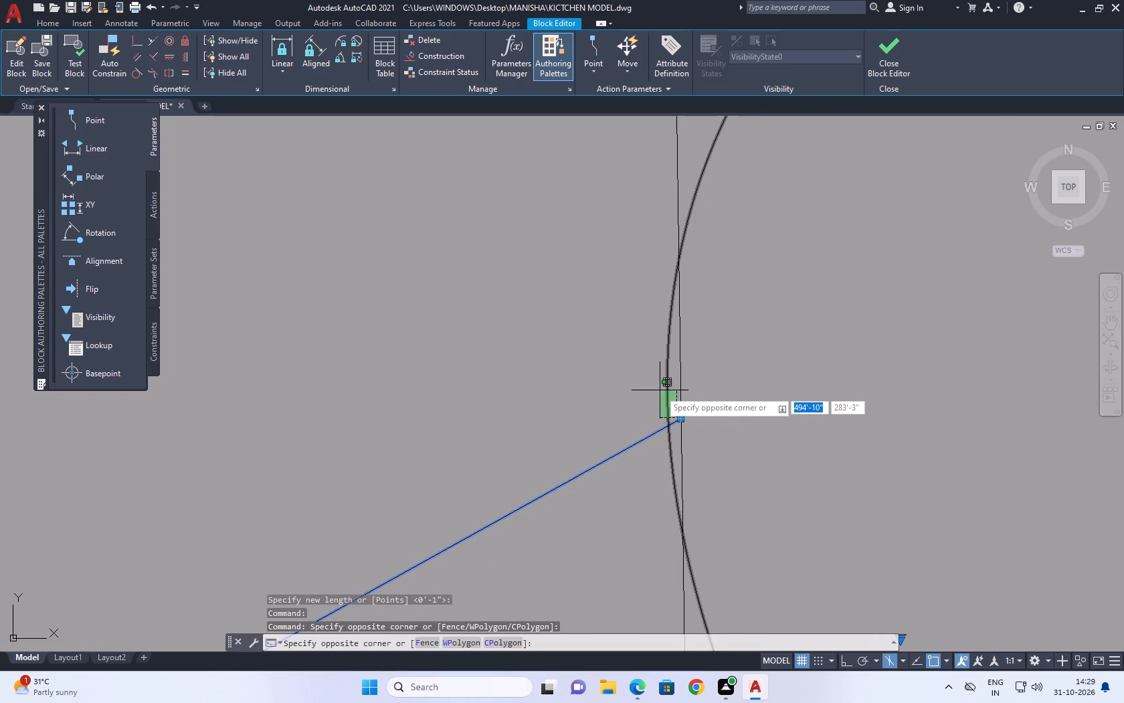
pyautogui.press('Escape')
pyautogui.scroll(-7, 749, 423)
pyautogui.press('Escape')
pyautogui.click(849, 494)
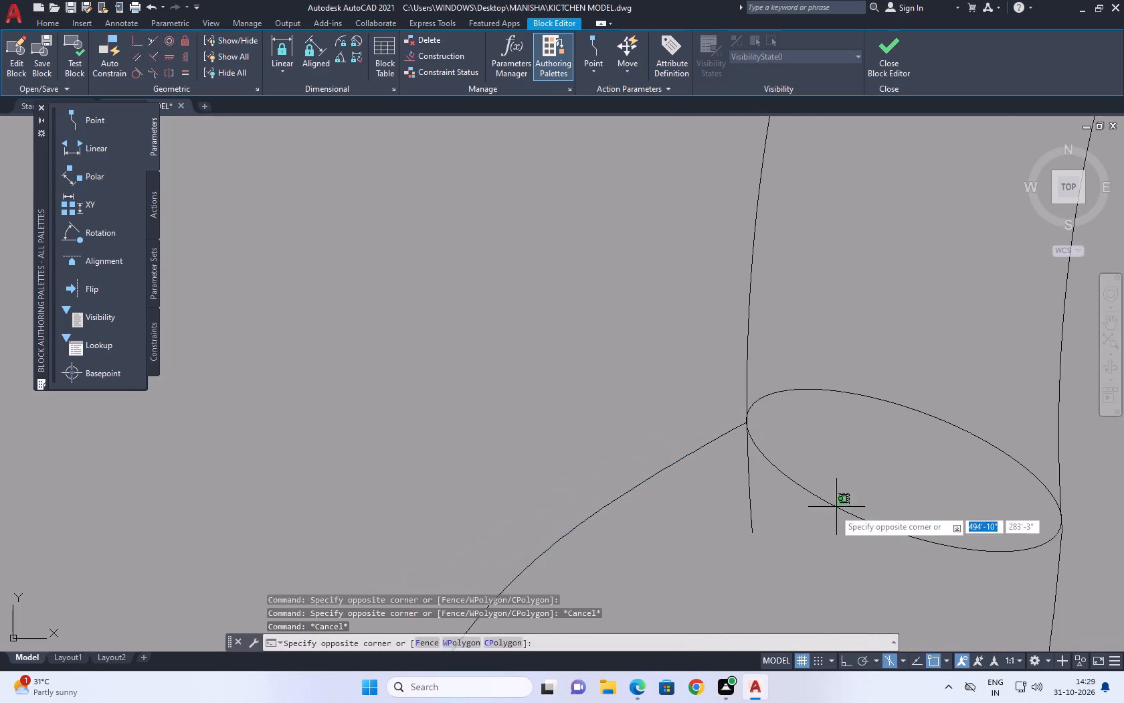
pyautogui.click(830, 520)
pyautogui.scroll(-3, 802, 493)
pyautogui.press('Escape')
# Trim the end of the spout's inner arc that hangs below its junction with the ellipse and spray head corner.
pyautogui.scroll(2, 887, 508)
pyautogui.scroll(-2, 812, 483)
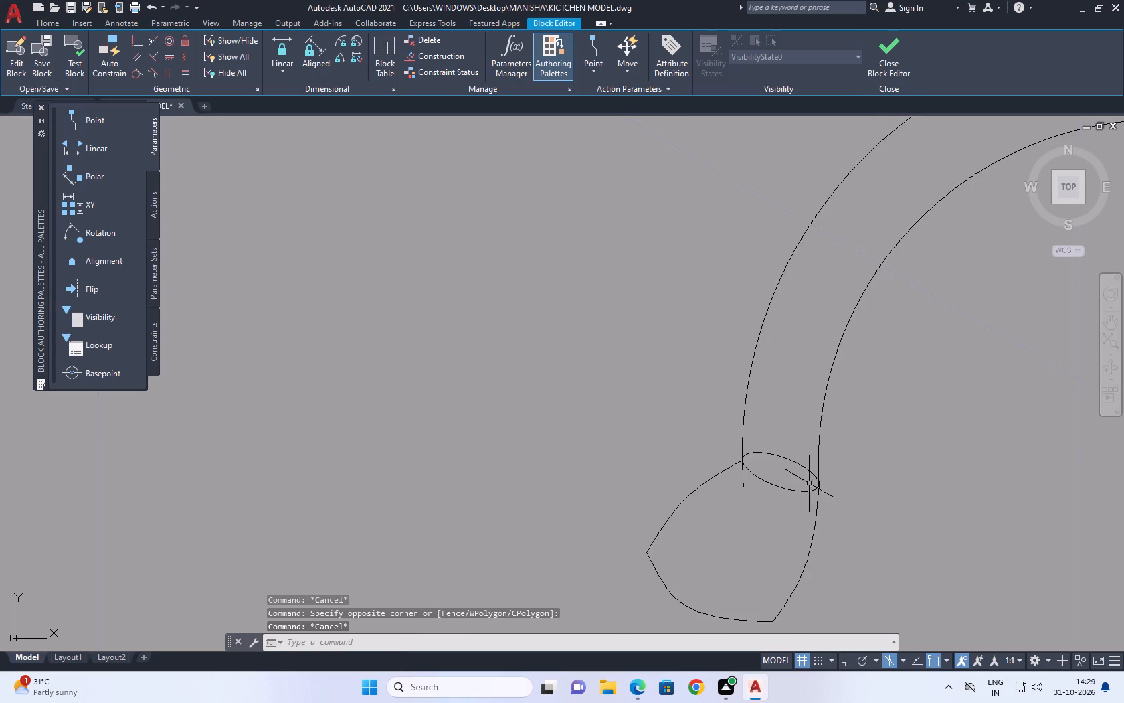
pyautogui.moveTo(810, 483); pyautogui.dragTo(775, 445, button='middle')
pyautogui.scroll(-1, 756, 443)
pyautogui.scroll(2, 711, 451)
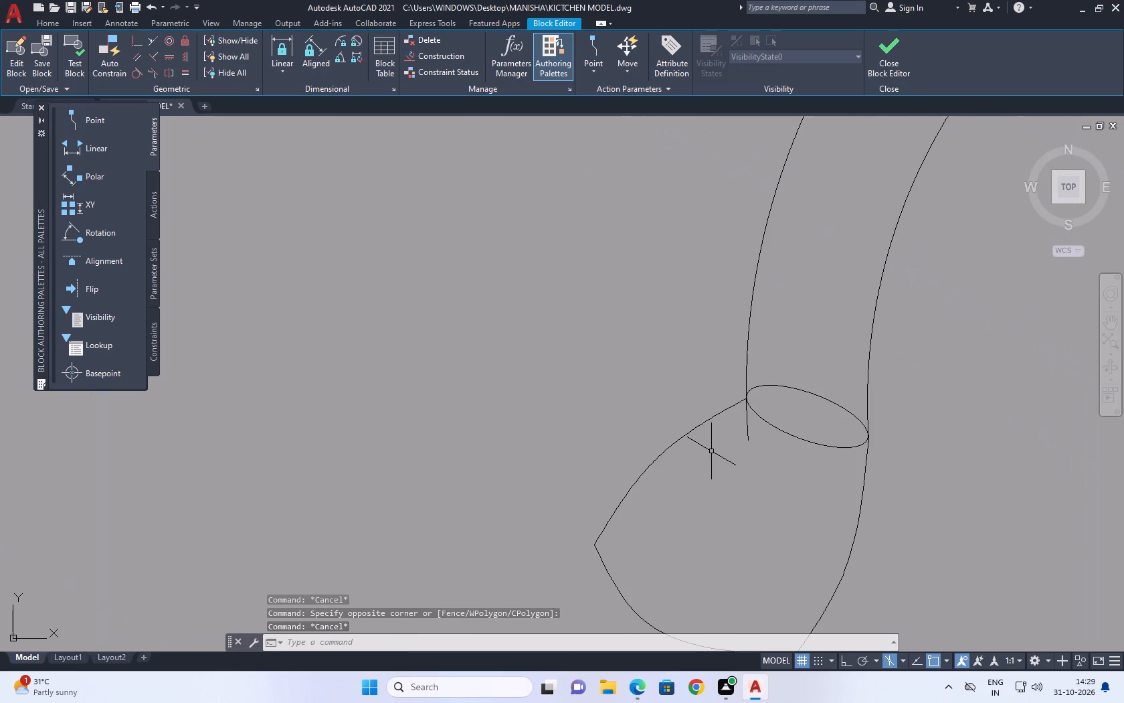
pyautogui.moveTo(692, 405); pyautogui.dragTo(678, 422, button='middle')
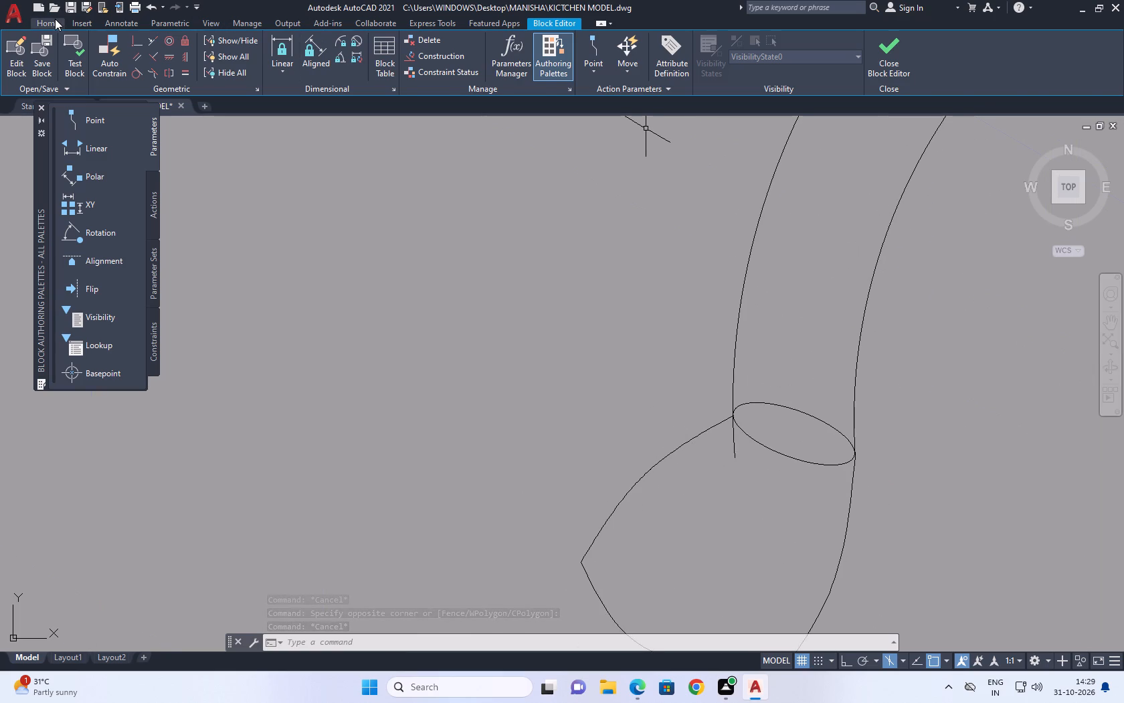
pyautogui.click(52, 20)
pyautogui.click(276, 37)
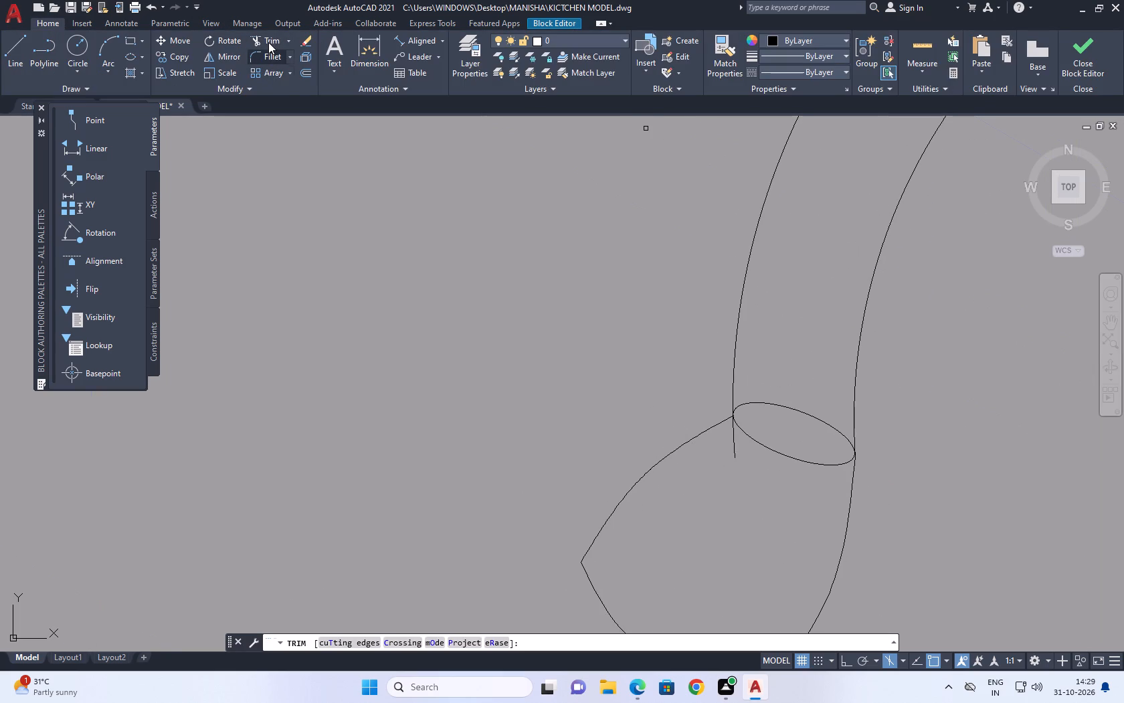
pyautogui.scroll(3, 744, 451)
pyautogui.click(743, 441)
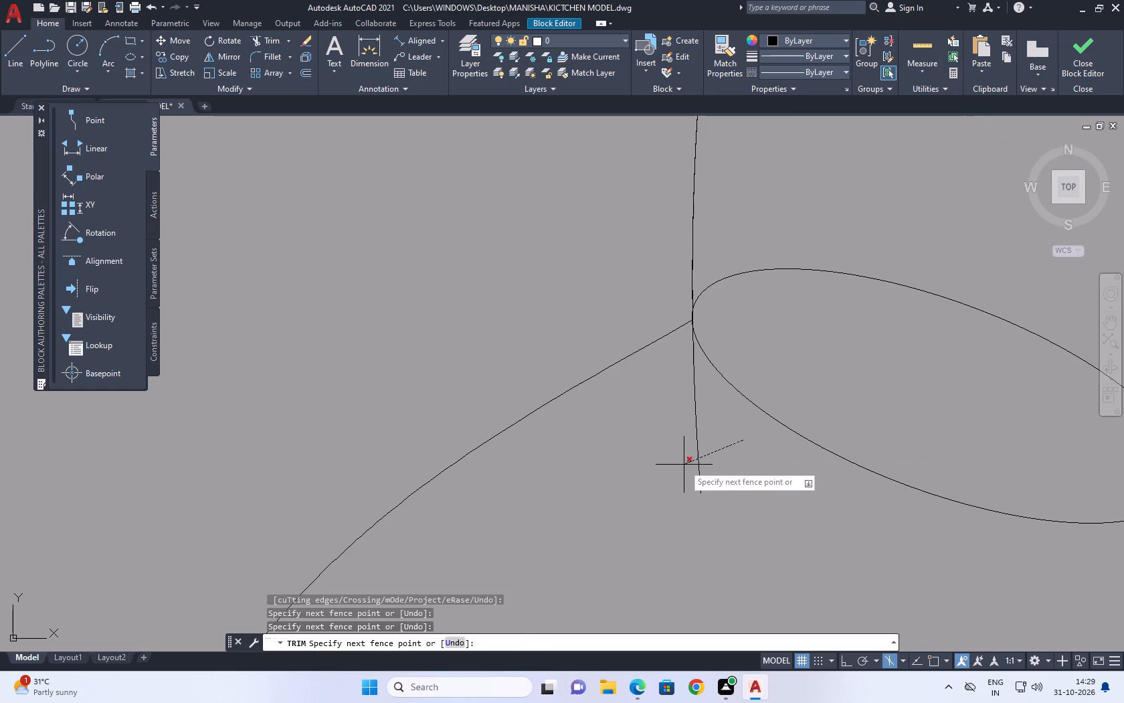
pyautogui.click(684, 465)
pyautogui.rightClick(688, 422)
pyautogui.click(717, 446)
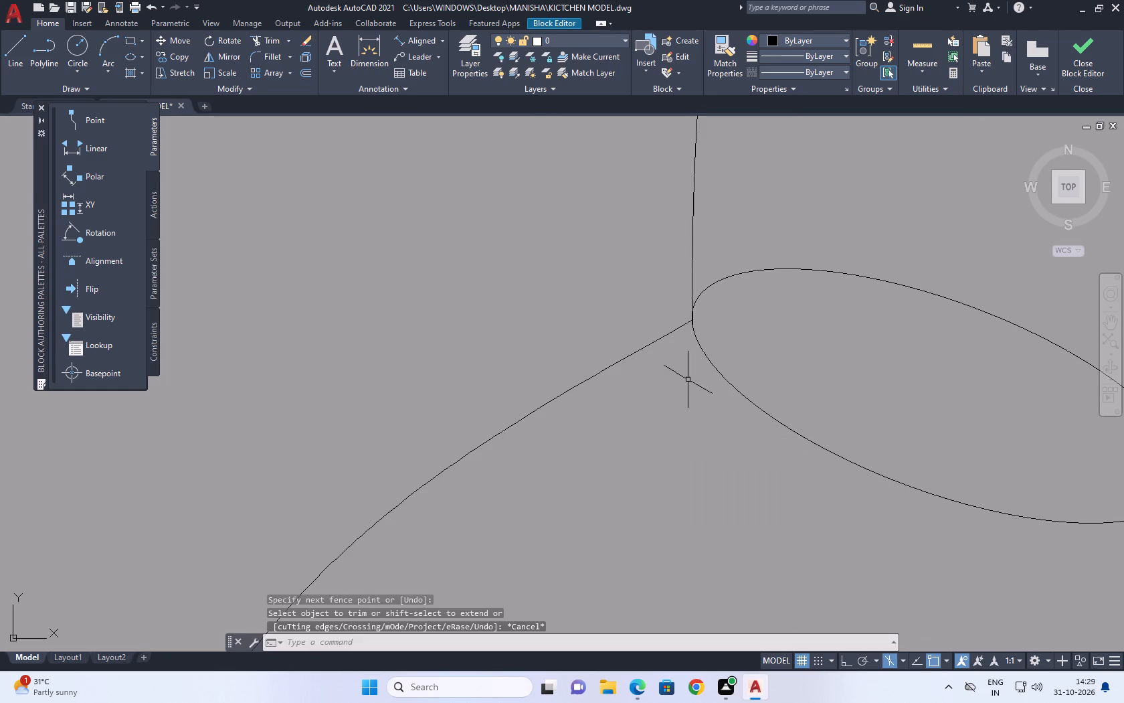
# Close the block editor, saving the changes to TAP.
pyautogui.click(1104, 62)
pyautogui.click(1093, 63)
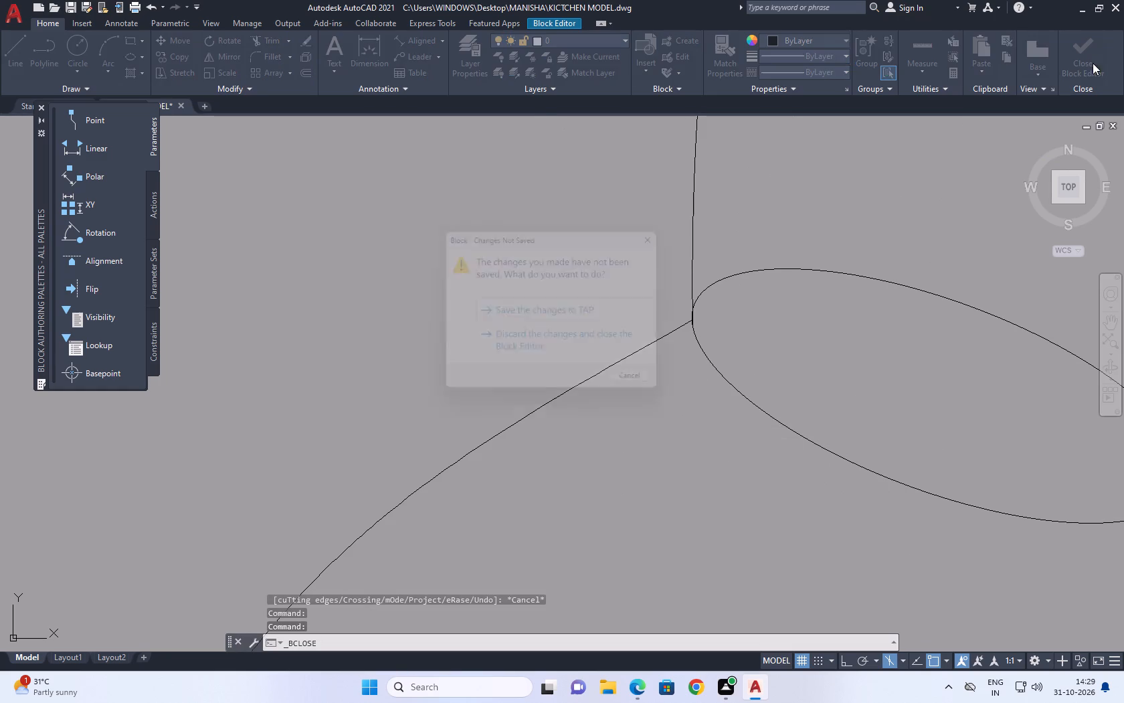
pyautogui.click(566, 302)
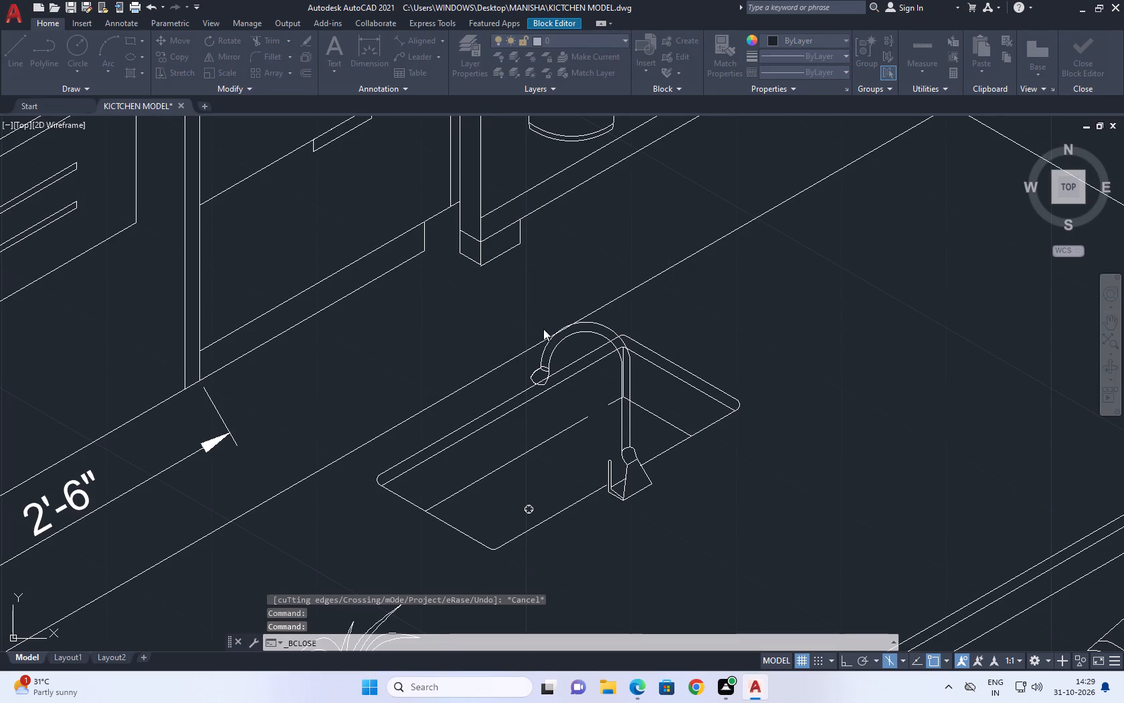
# Move the faucet block slightly to the right so its stem clears the basin's vertical back-corner line.
pyautogui.moveTo(594, 339); pyautogui.dragTo(620, 325, button='middle')
pyautogui.scroll(1, 640, 366)
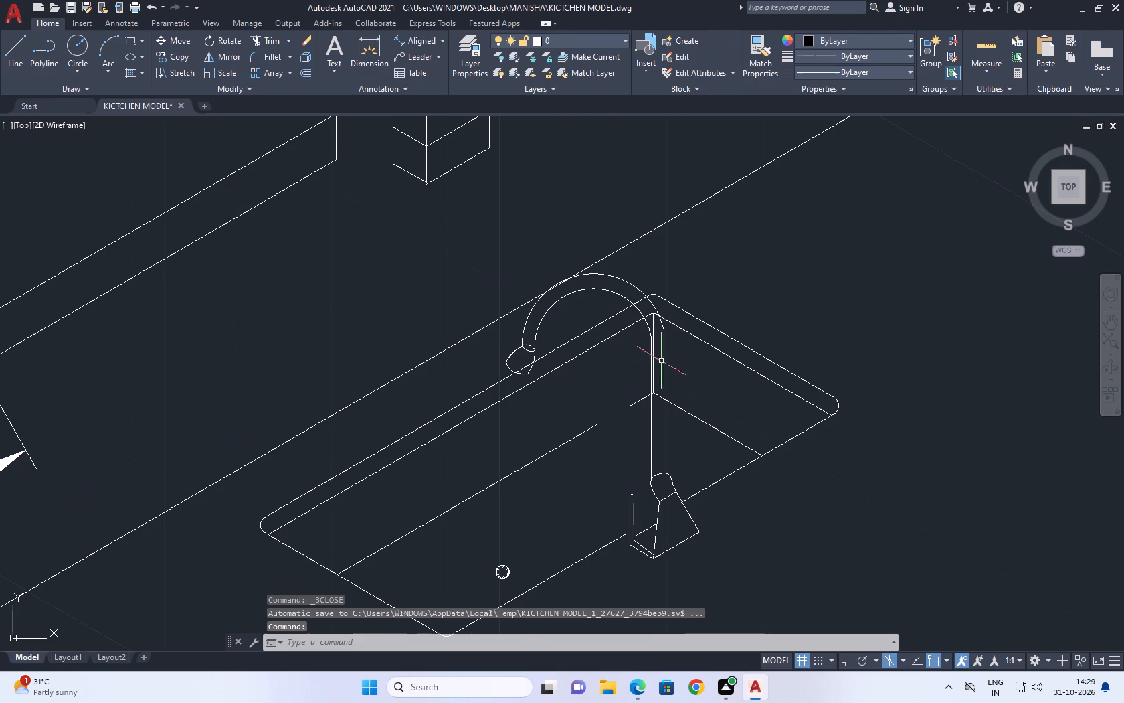
pyautogui.click(670, 362)
pyautogui.click(656, 353)
pyautogui.moveTo(485, 272); pyautogui.dragTo(465, 179, button='middle')
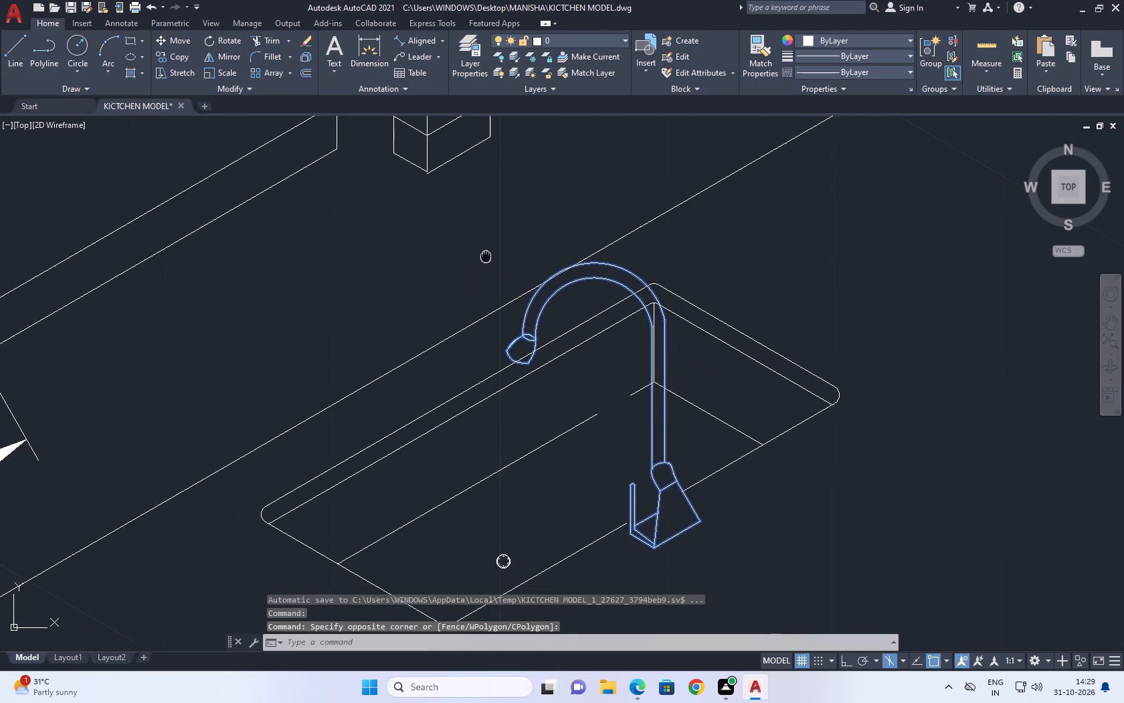
pyautogui.click(179, 40)
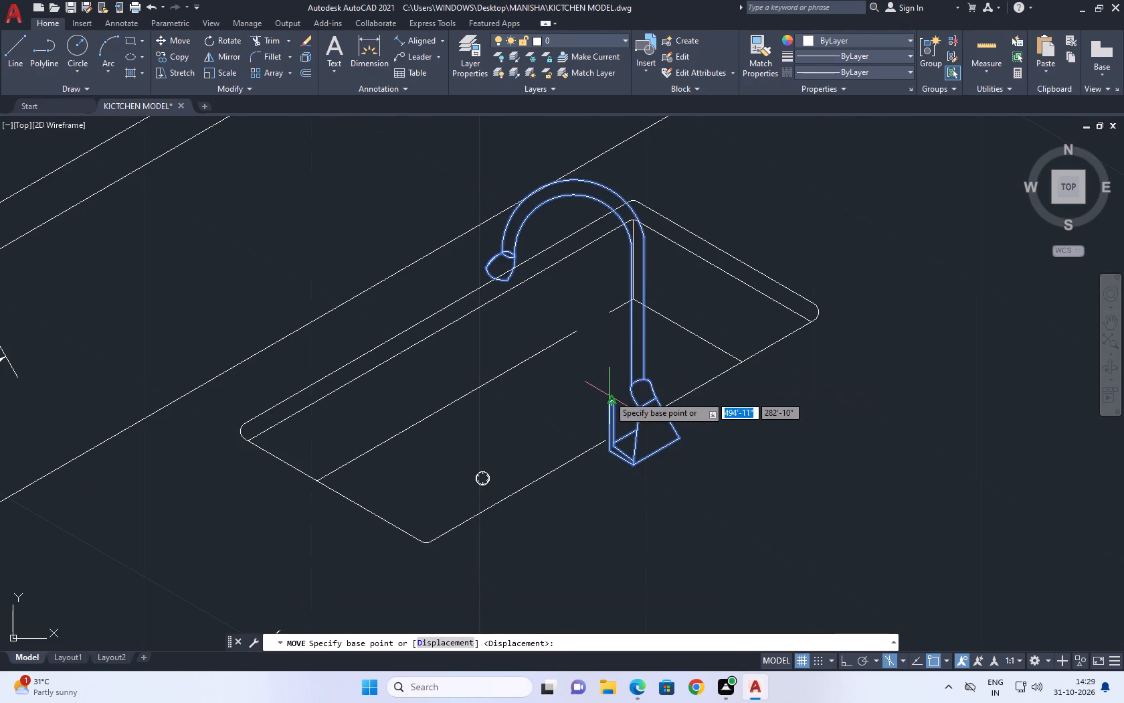
pyautogui.click(609, 396)
pyautogui.click(625, 402)
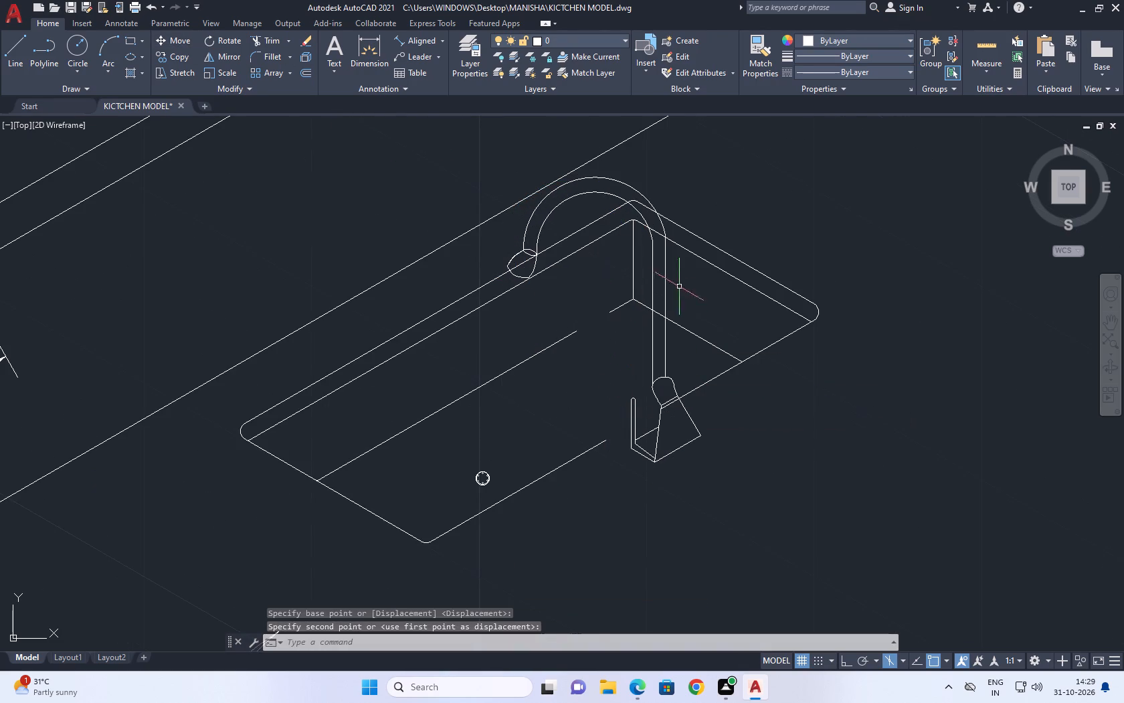
# Move the faucet block back left and slightly down, aligning its stem with the basin's vertical back-corner line.
pyautogui.click(672, 389)
pyautogui.scroll(1, 666, 388)
pyautogui.click(177, 43)
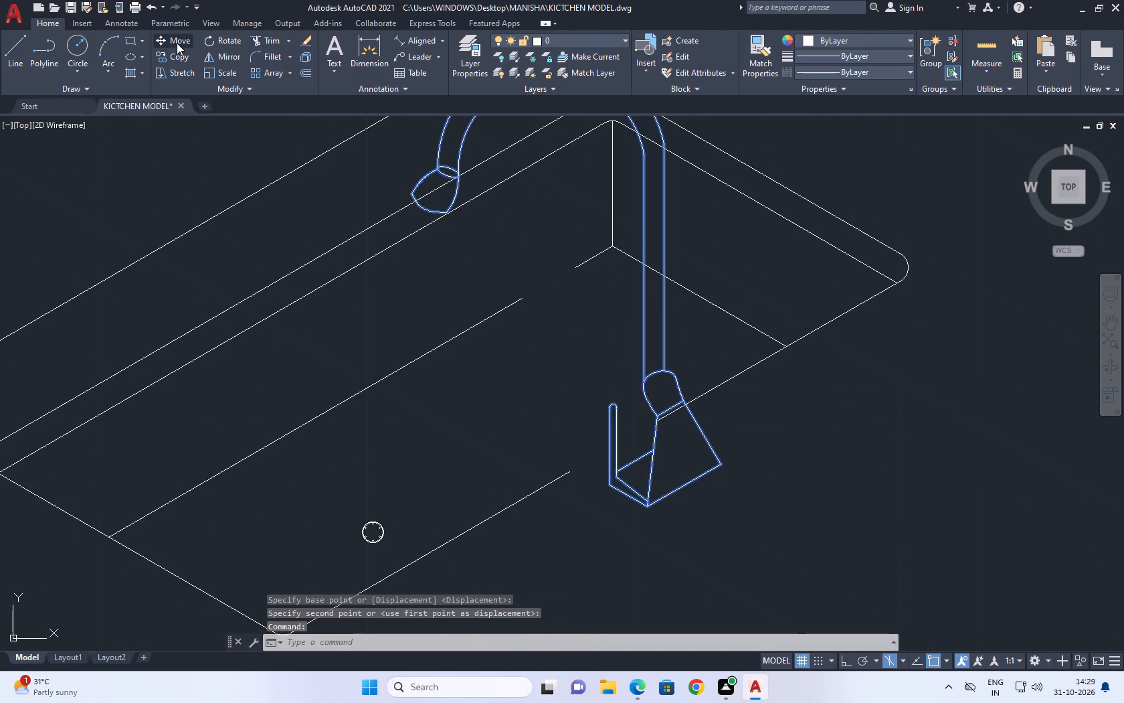
pyautogui.click(815, 432)
pyautogui.click(781, 446)
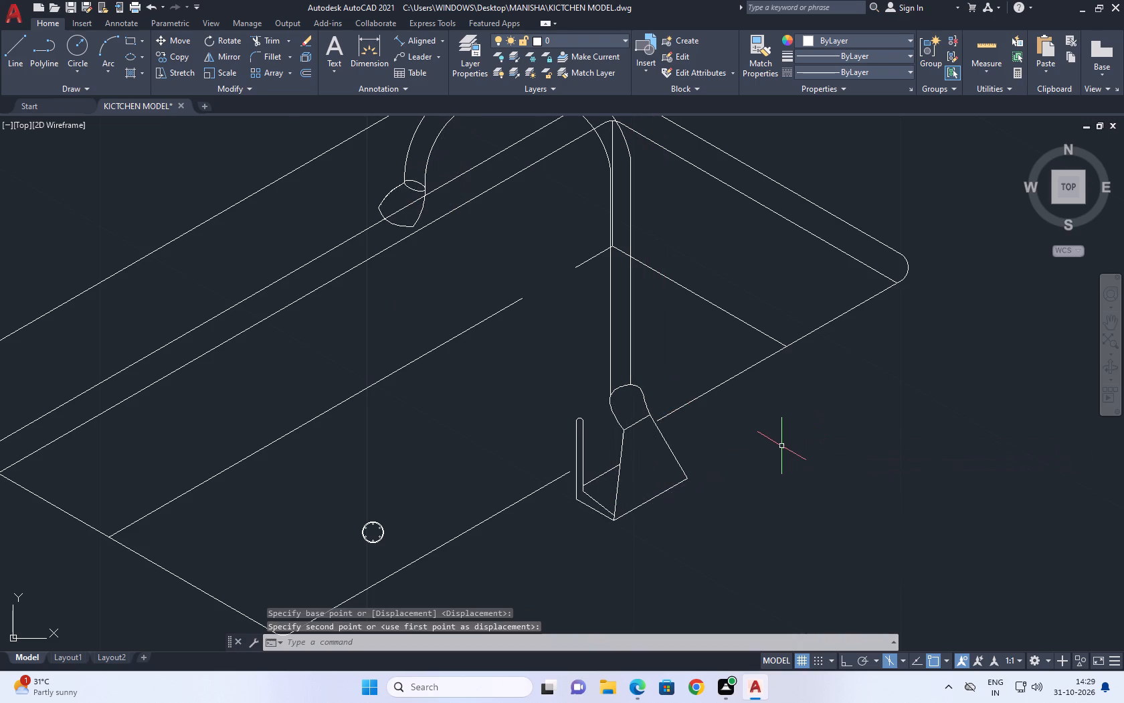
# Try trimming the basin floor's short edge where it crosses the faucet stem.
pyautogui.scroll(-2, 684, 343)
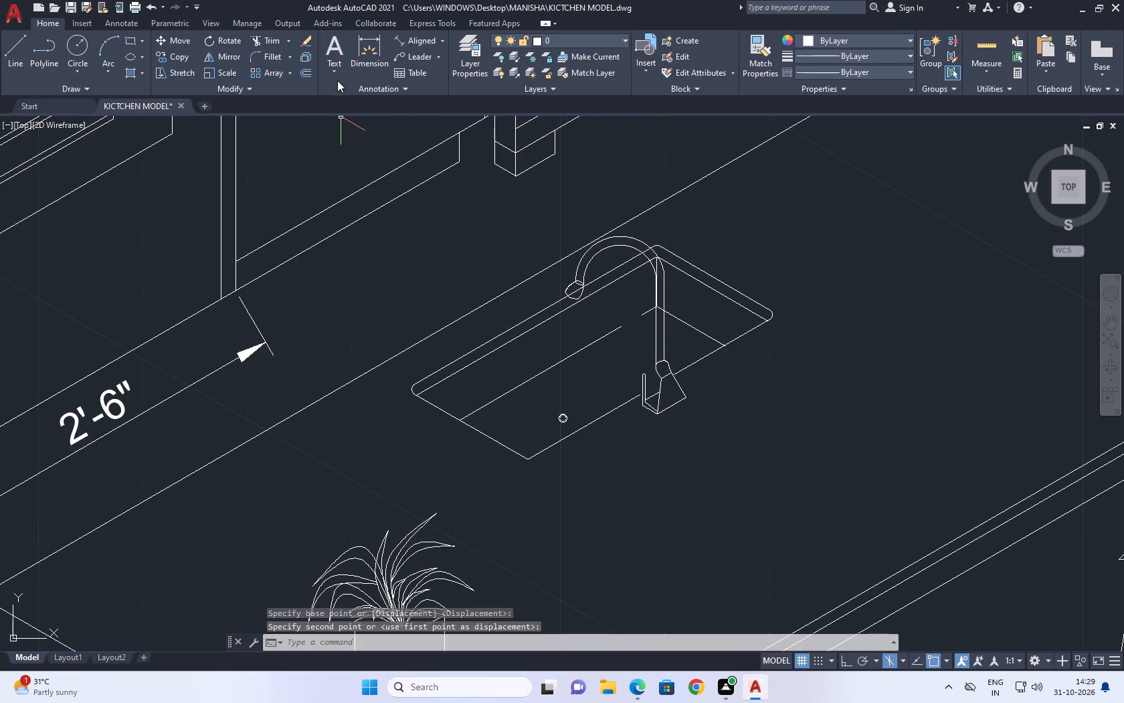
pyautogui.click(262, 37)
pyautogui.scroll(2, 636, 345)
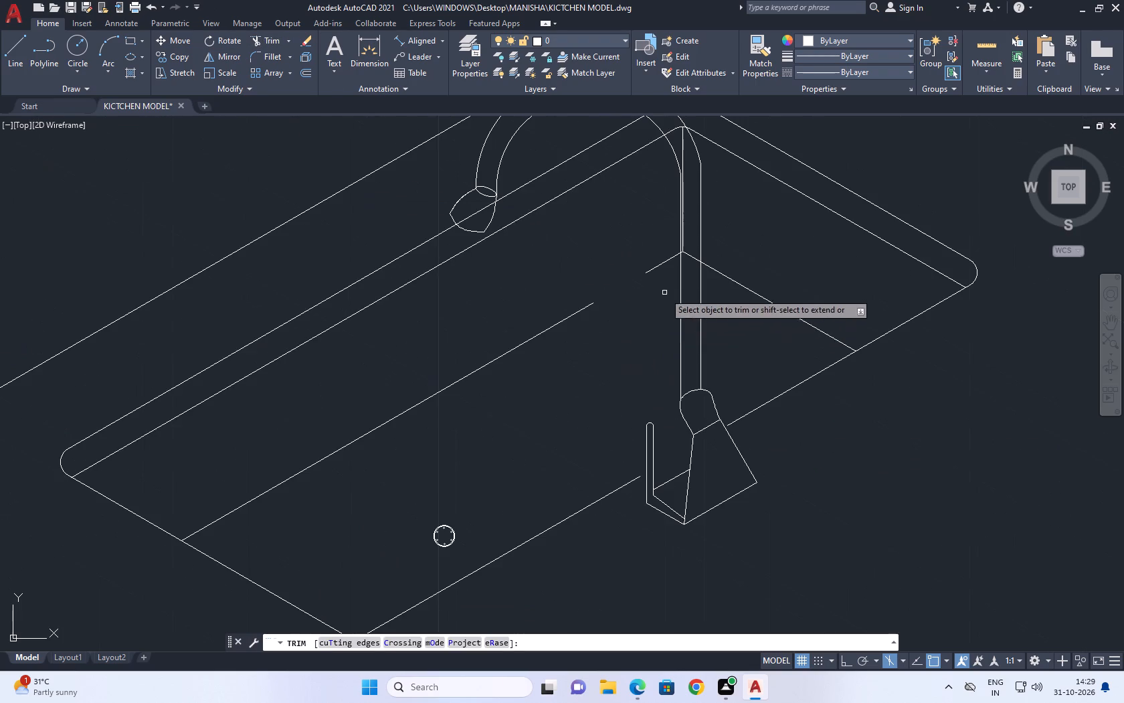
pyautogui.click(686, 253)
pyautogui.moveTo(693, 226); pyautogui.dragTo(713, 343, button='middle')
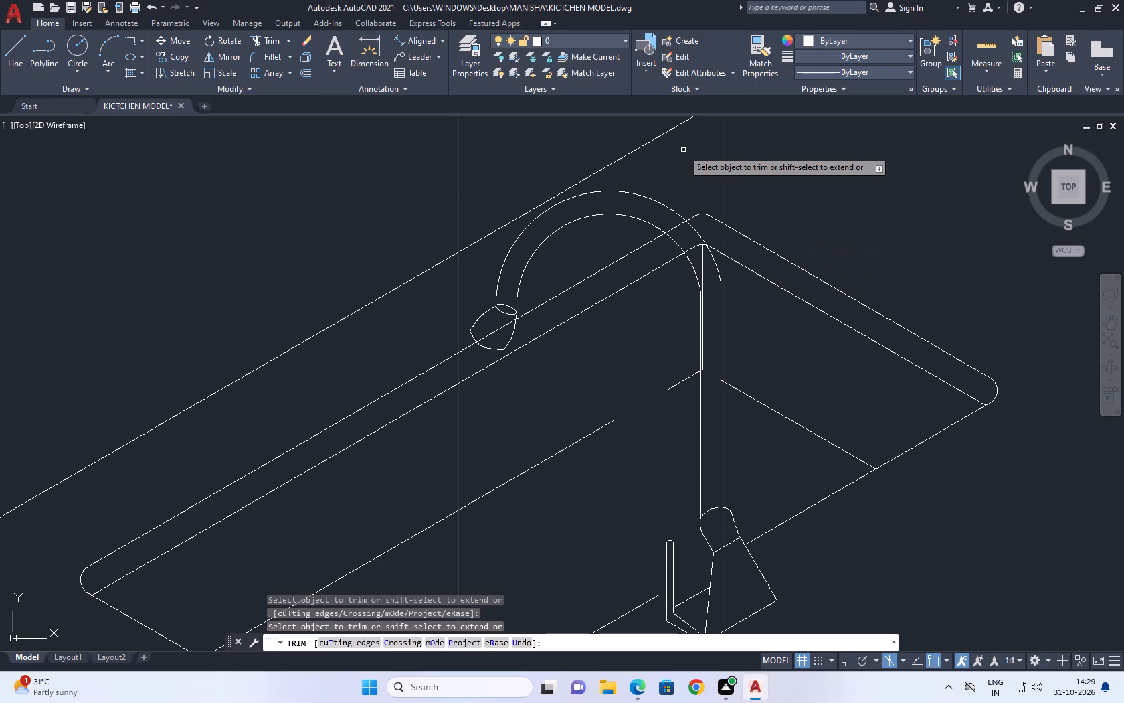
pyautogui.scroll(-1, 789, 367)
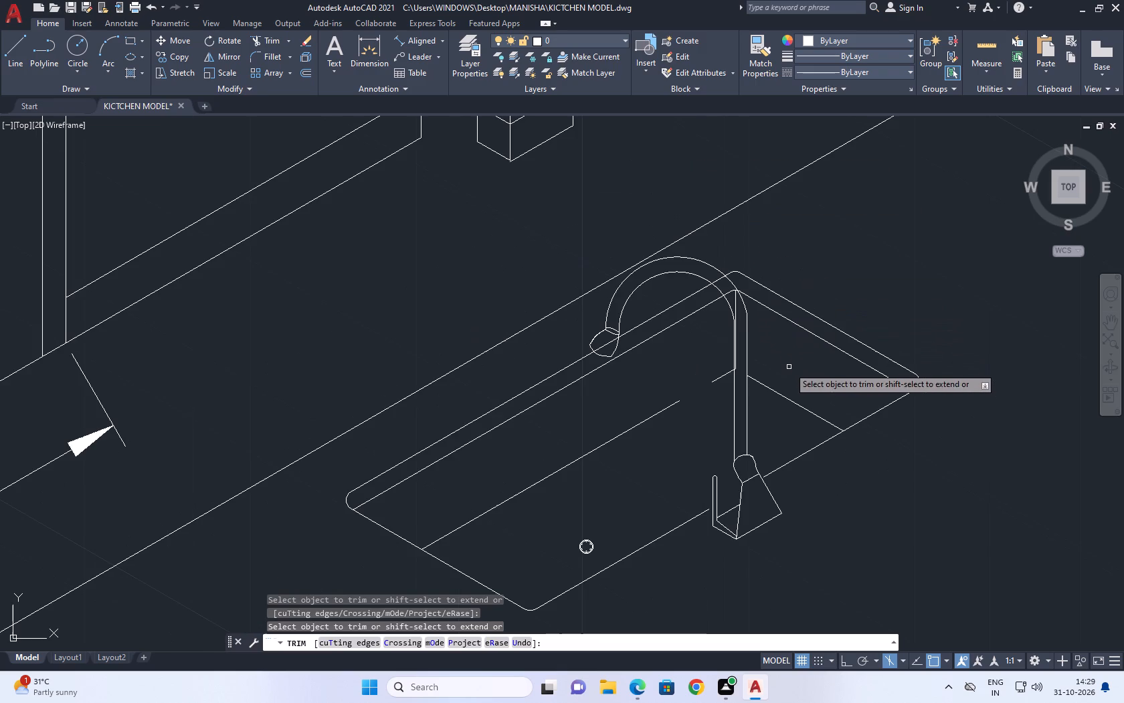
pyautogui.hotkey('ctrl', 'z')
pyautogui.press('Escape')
# Move the faucet block about 2" down and to the right along the isometric axis, clear of the basin's back corner.
pyautogui.moveTo(698, 392); pyautogui.dragTo(693, 395)
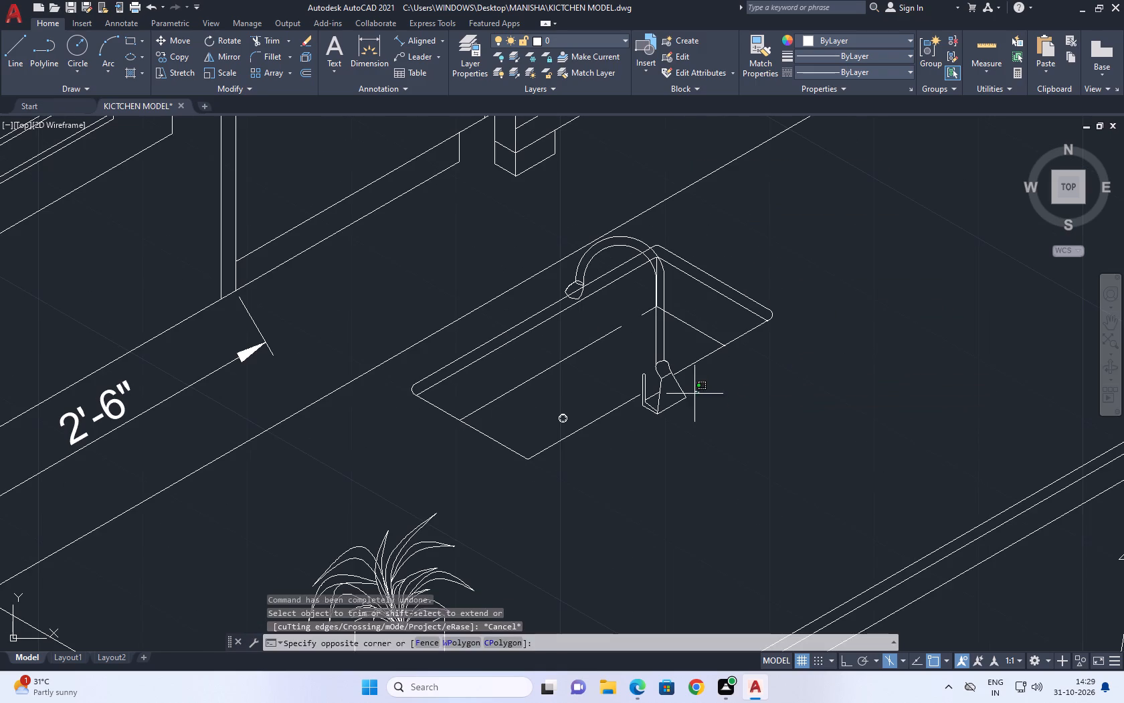
pyautogui.moveTo(693, 395); pyautogui.dragTo(689, 400)
pyautogui.moveTo(680, 427); pyautogui.dragTo(676, 437)
pyautogui.press('m')
pyautogui.press('space')
pyautogui.click(696, 420)
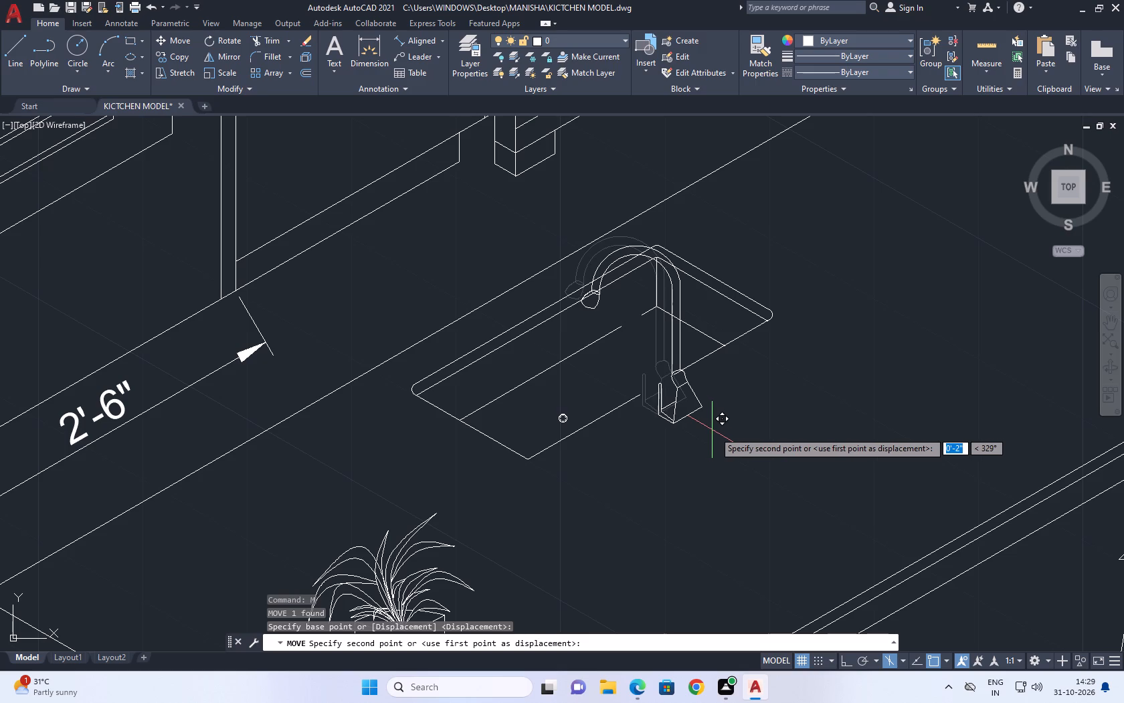
pyautogui.click(716, 431)
# Trim the part of the sink's front edge that passes between the faucet stem's two lines.
pyautogui.write('TR')
pyautogui.press('space')
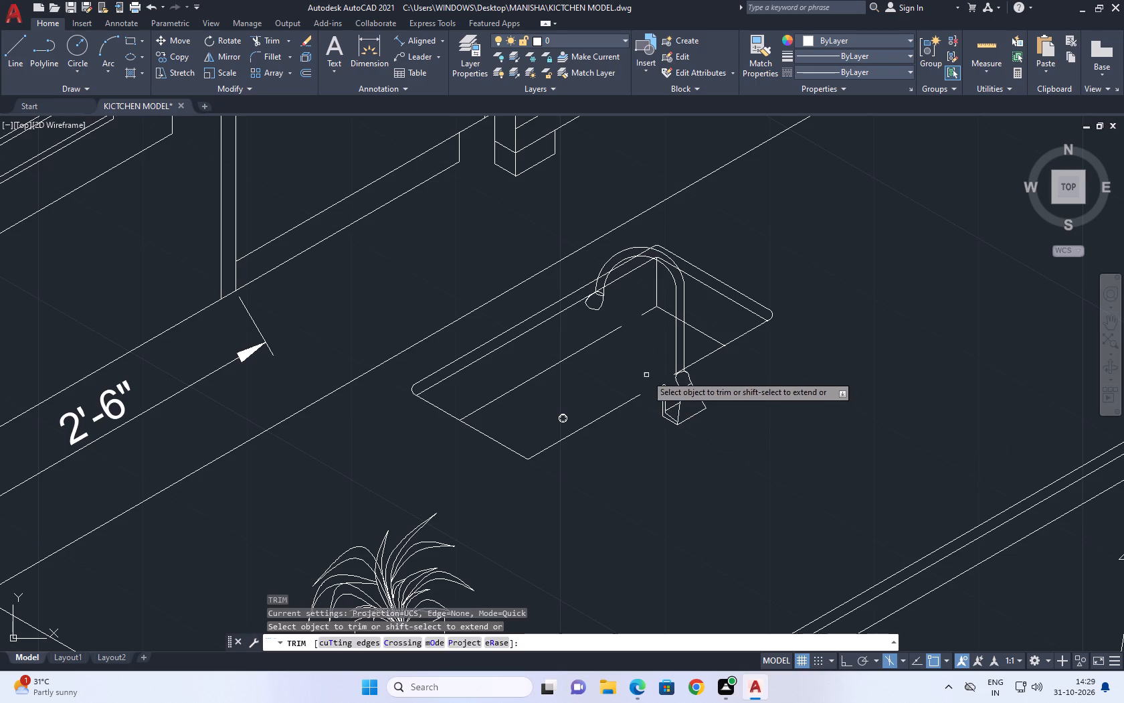
pyautogui.scroll(2, 676, 380)
pyautogui.click(688, 356)
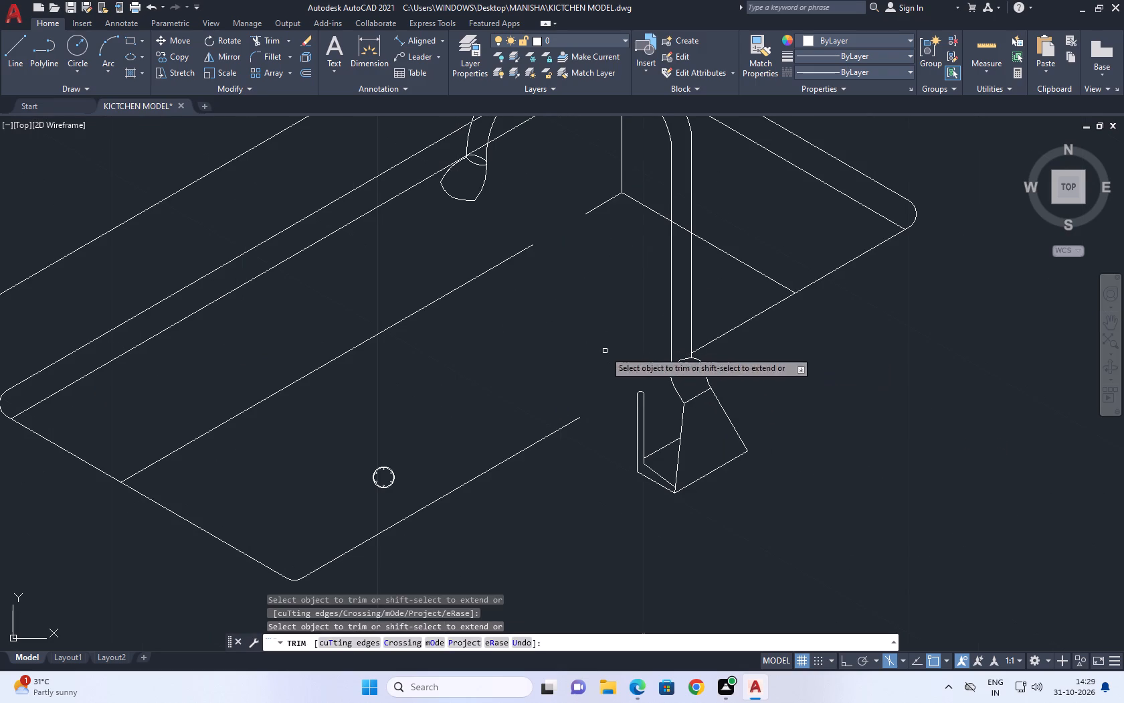
# Trim the sink's inner and outer rim lines where they cross between the gooseneck's two arcs around its top.
pyautogui.moveTo(640, 224); pyautogui.dragTo(693, 384, button='middle')
pyautogui.scroll(2, 675, 222)
pyautogui.click(746, 269)
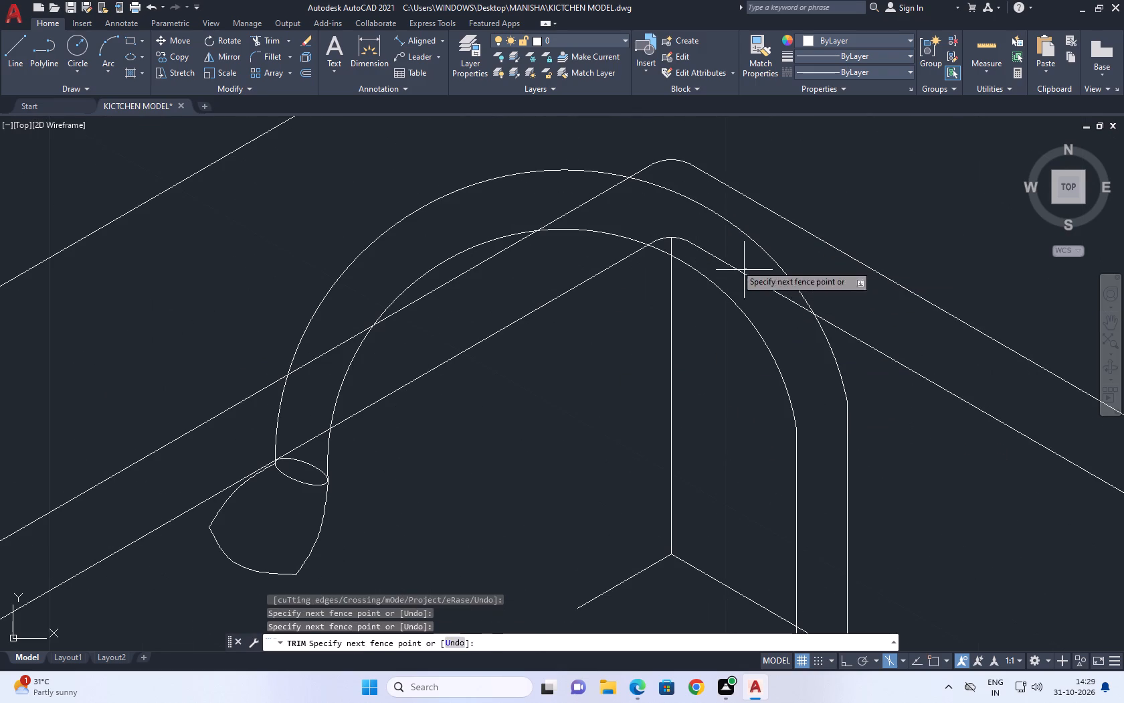
pyautogui.doubleClick(698, 242)
pyautogui.click(634, 231)
pyautogui.click(700, 250)
pyautogui.click(670, 236)
pyautogui.click(702, 242)
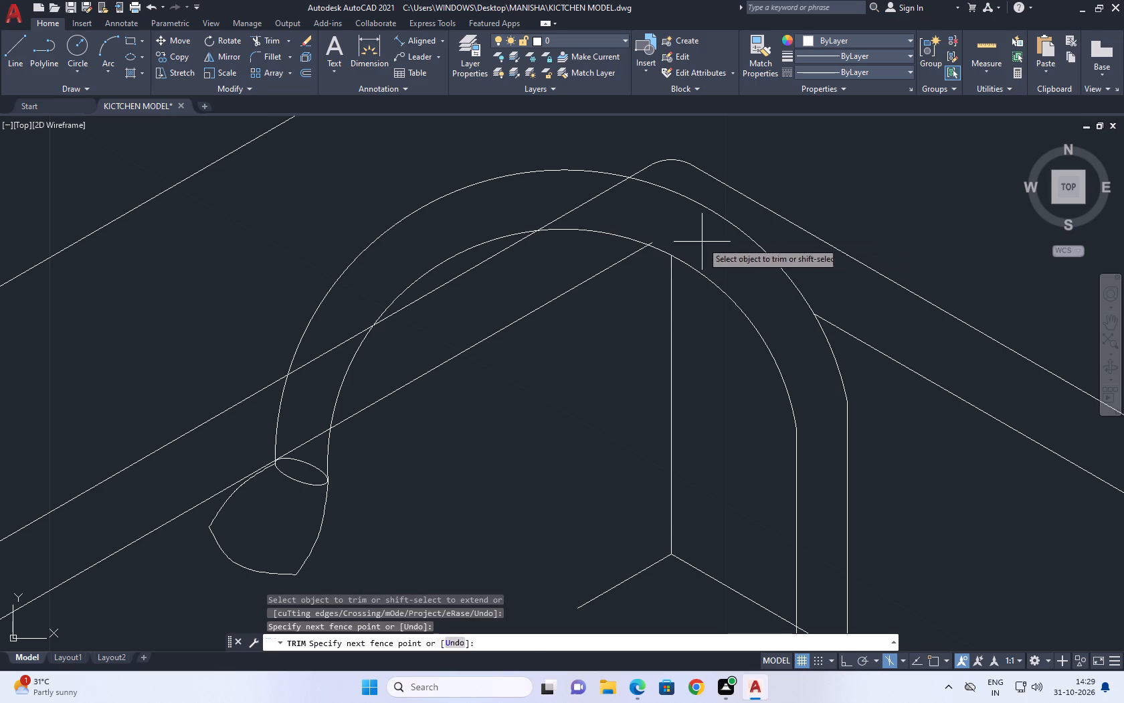
pyautogui.doubleClick(649, 242)
pyautogui.doubleClick(580, 202)
pyautogui.click(624, 216)
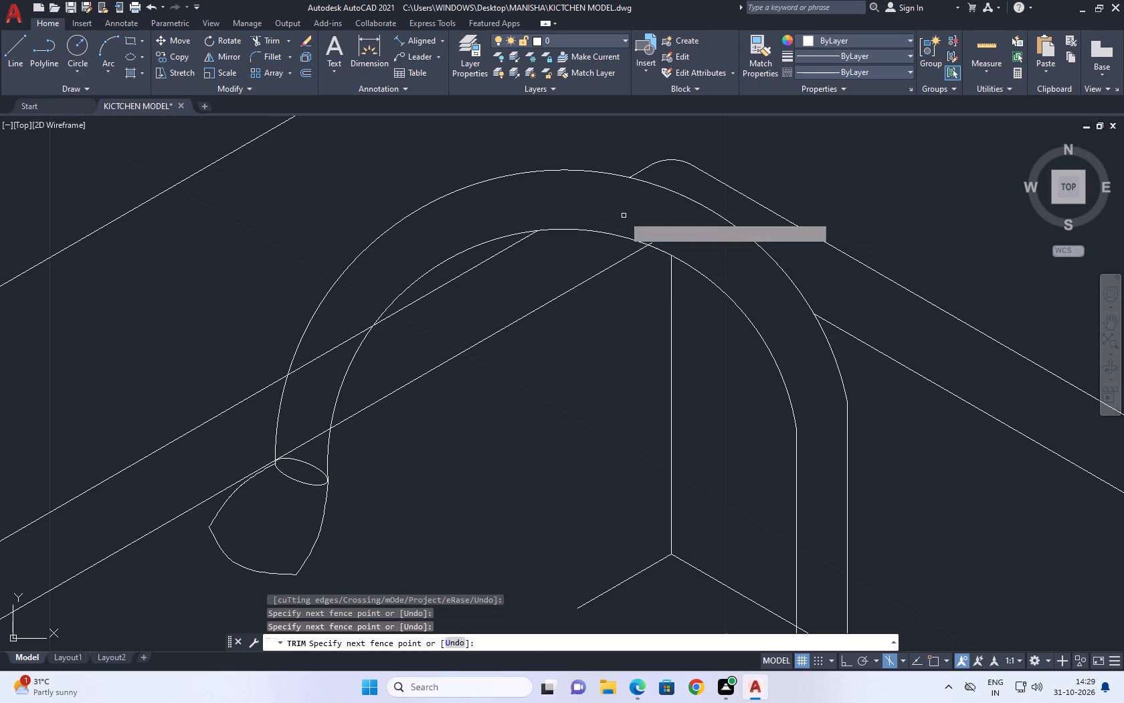
# Trim both long rim lines where they pass through the gooseneck's descending end, above the spray head ellipse.
pyautogui.click(316, 362)
pyautogui.click(333, 318)
pyautogui.click(318, 439)
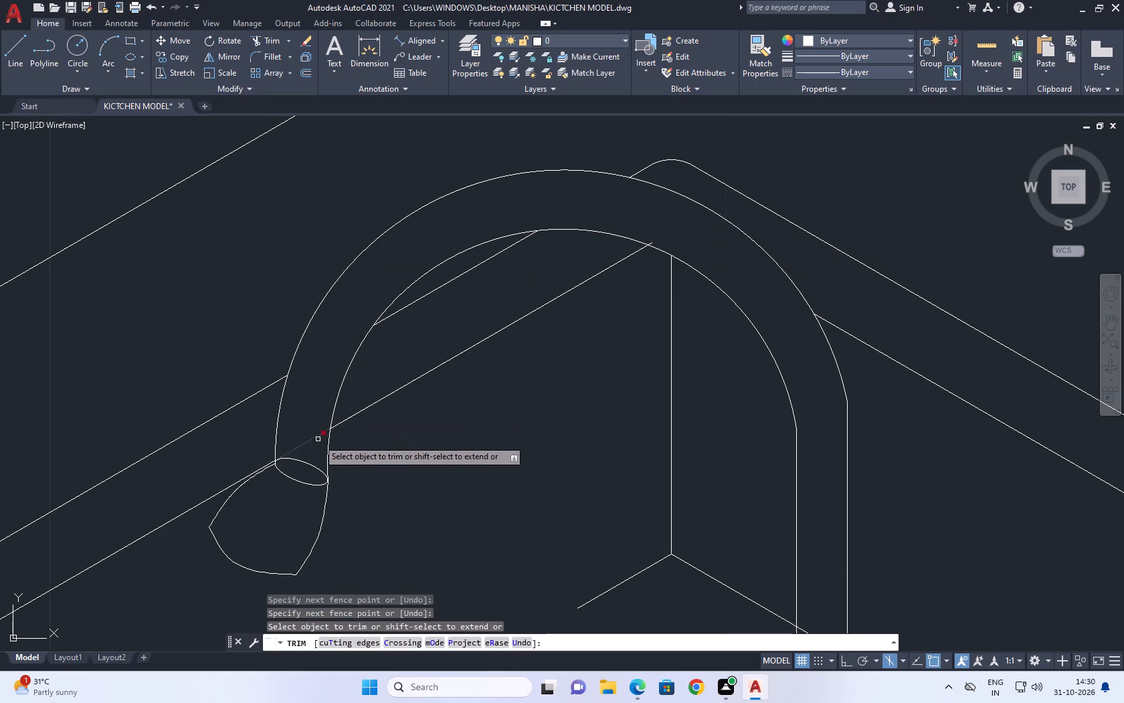
pyautogui.click(310, 446)
pyautogui.click(310, 422)
pyautogui.click(308, 449)
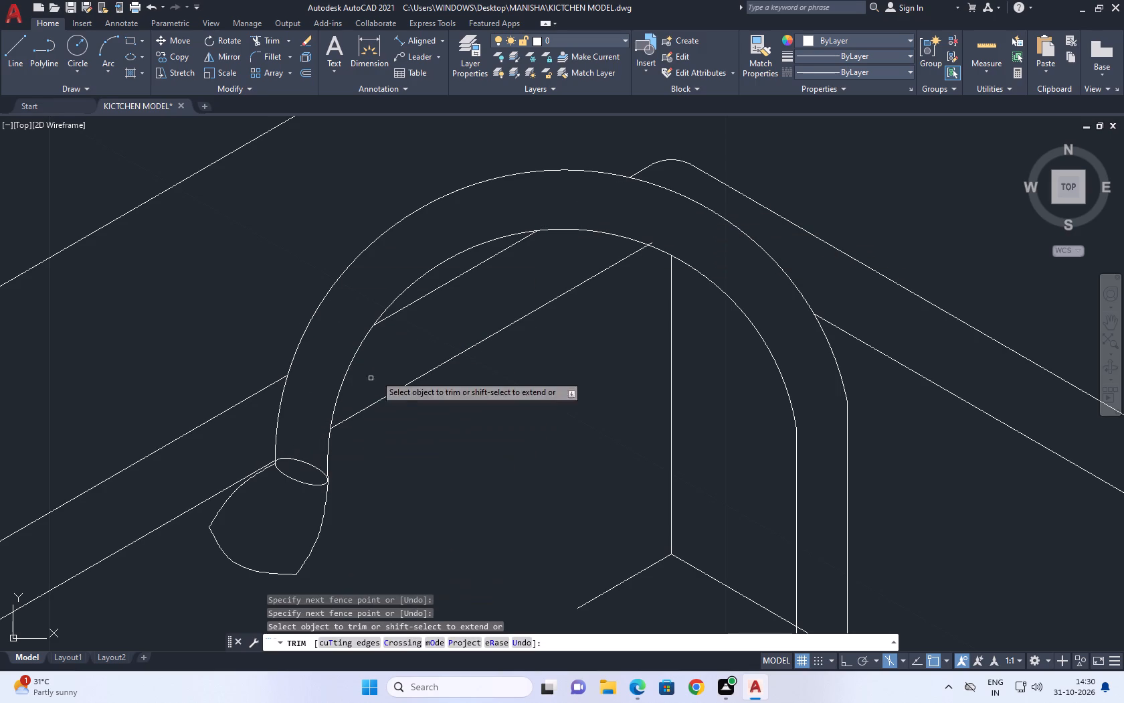
# Trim the inner rim's leftover stub beyond the gooseneck's inner arc and the basin floor edge between the stem lines.
pyautogui.scroll(4, 675, 229)
pyautogui.click(577, 271)
pyautogui.click(516, 237)
pyautogui.scroll(-10, 712, 265)
pyautogui.scroll(2, 798, 398)
pyautogui.click(795, 394)
pyautogui.click(790, 412)
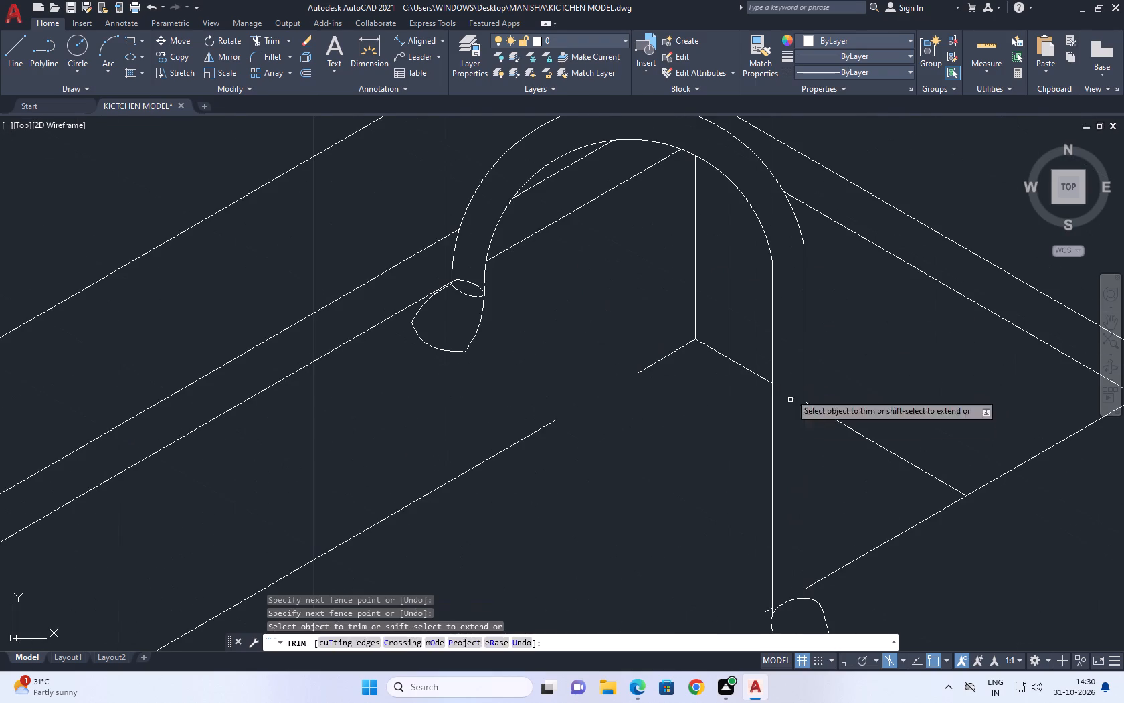
pyautogui.press('Escape')
# Extend the basin floor's long back edge across its gap and past the basin corner to the faucet stem.
pyautogui.scroll(-4, 791, 360)
pyautogui.write('EX')
pyautogui.press('space')
pyautogui.click(760, 358)
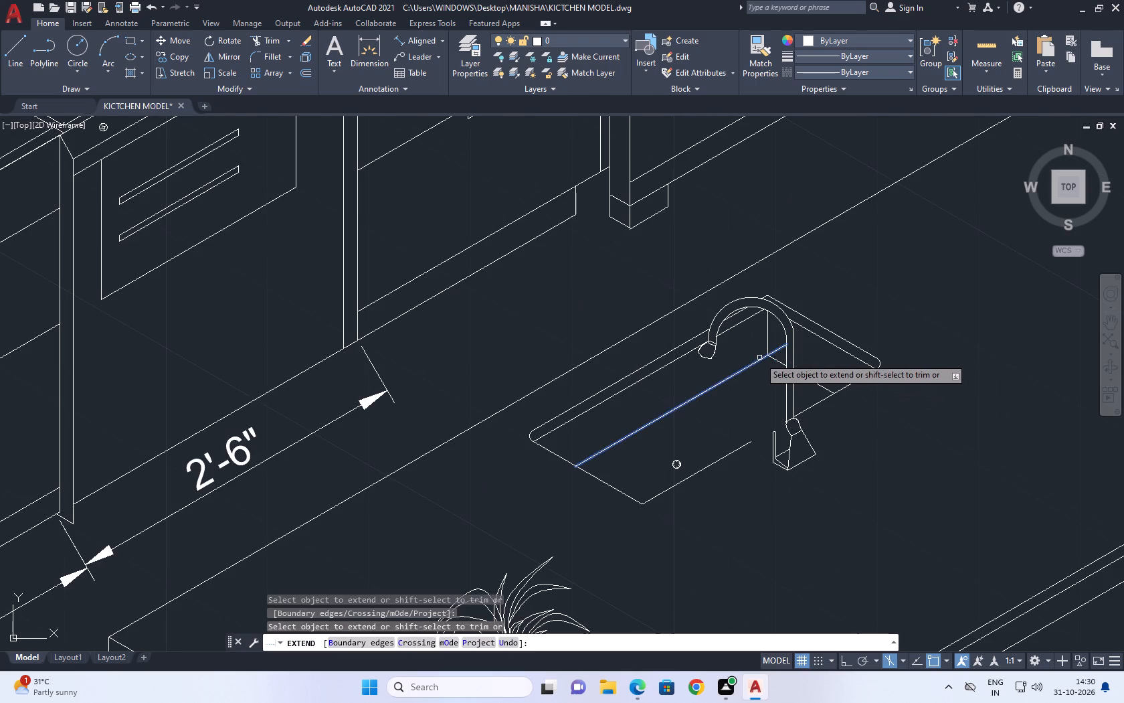
pyautogui.click(757, 361)
pyautogui.press('Escape')
# Trim the overshoot of the basin floor's long edge beyond the inner back corner.
pyautogui.press('t')
pyautogui.press('r')
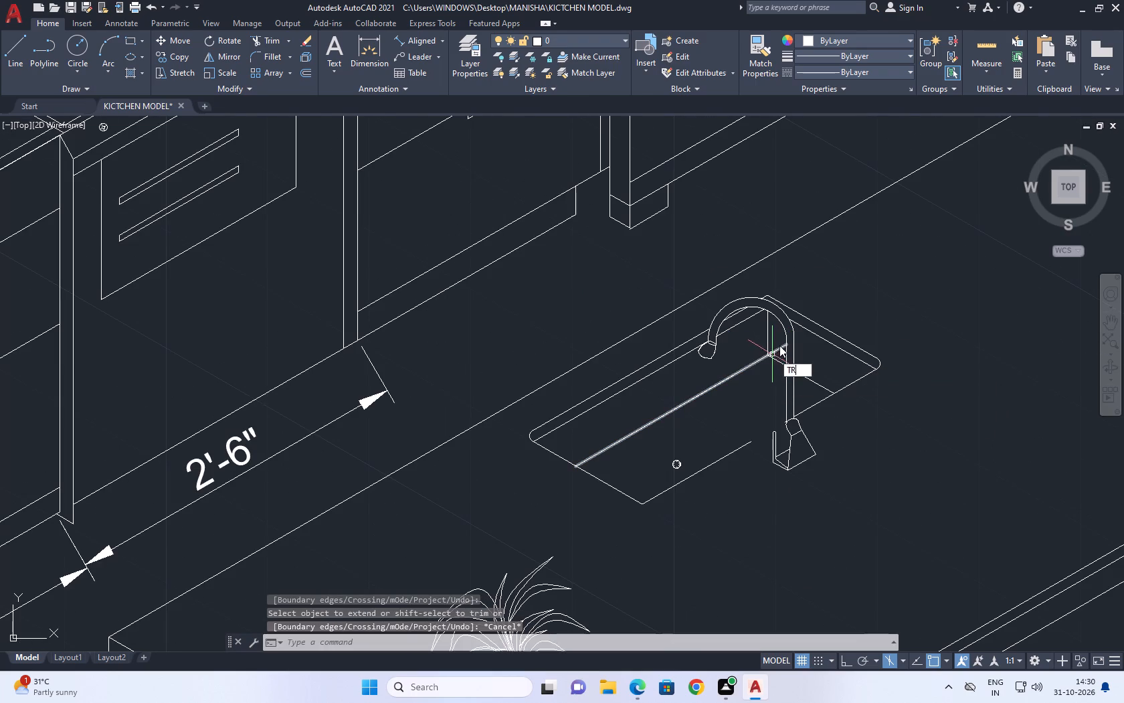
pyautogui.press('space')
pyautogui.scroll(2, 779, 345)
pyautogui.click(780, 345)
pyautogui.click(781, 353)
pyautogui.press('Escape')
# Stretch the short stub of the sink's front edge beside the faucet base to meet the end of the interrupted front edge line.
pyautogui.scroll(-1, 717, 291)
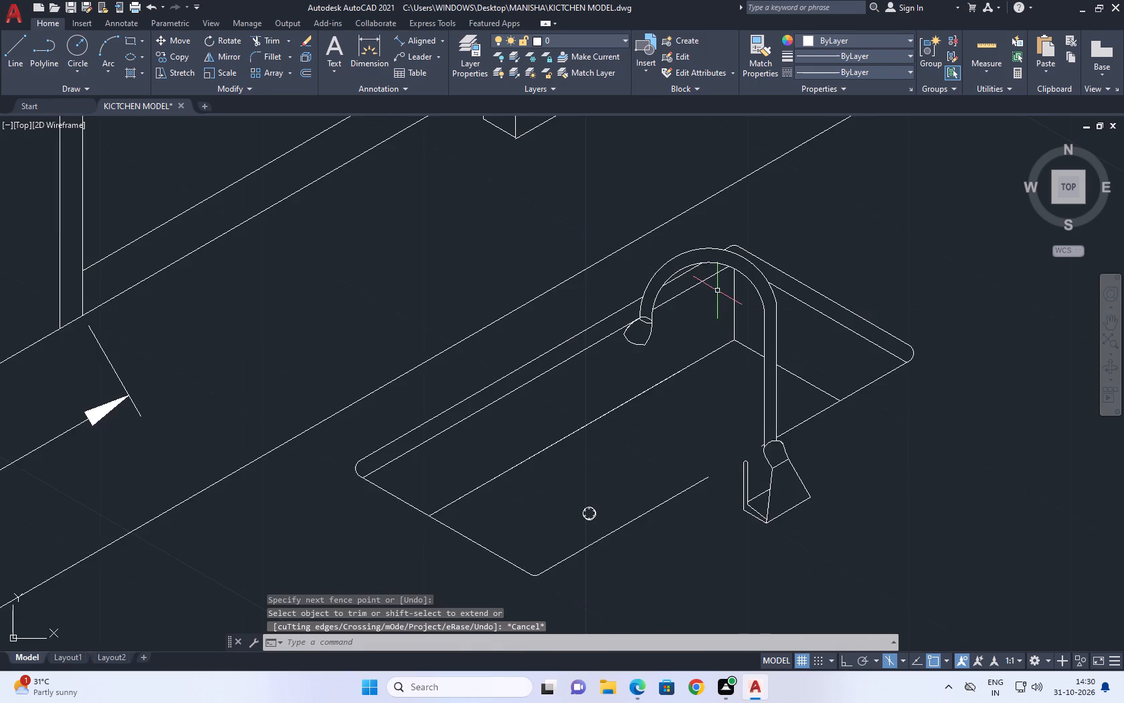
pyautogui.scroll(-1, 717, 291)
pyautogui.moveTo(783, 313); pyautogui.dragTo(769, 292, button='middle')
pyautogui.middleClick(758, 296)
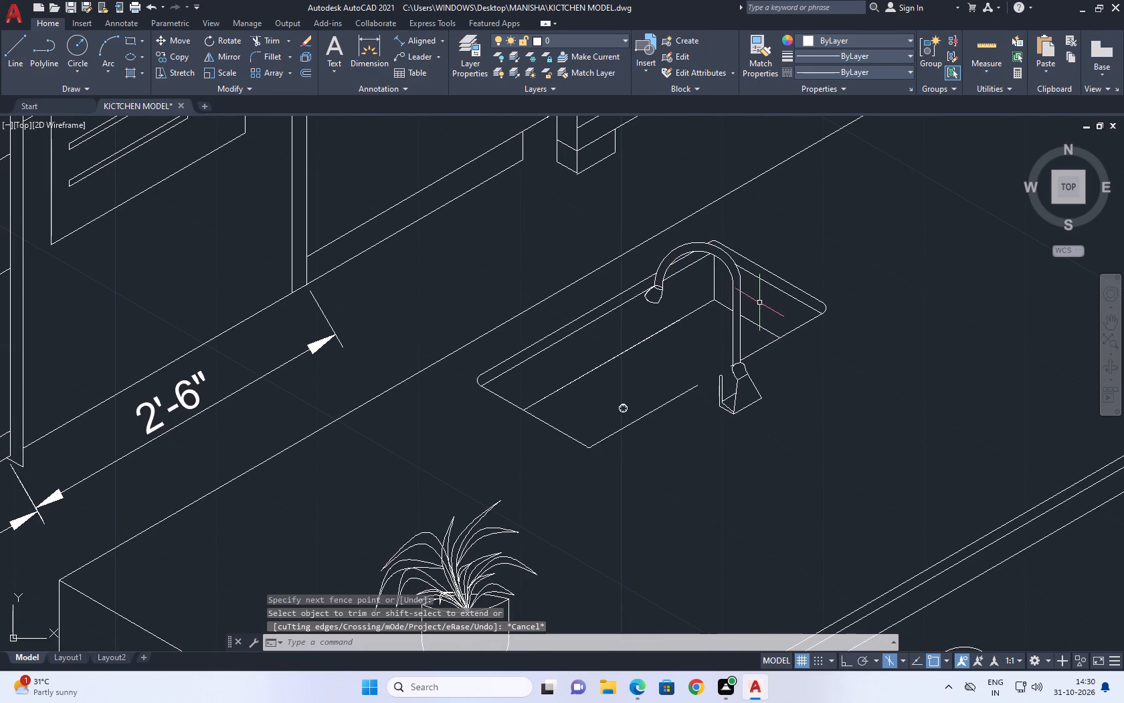
pyautogui.scroll(2, 687, 362)
pyautogui.scroll(3, 785, 378)
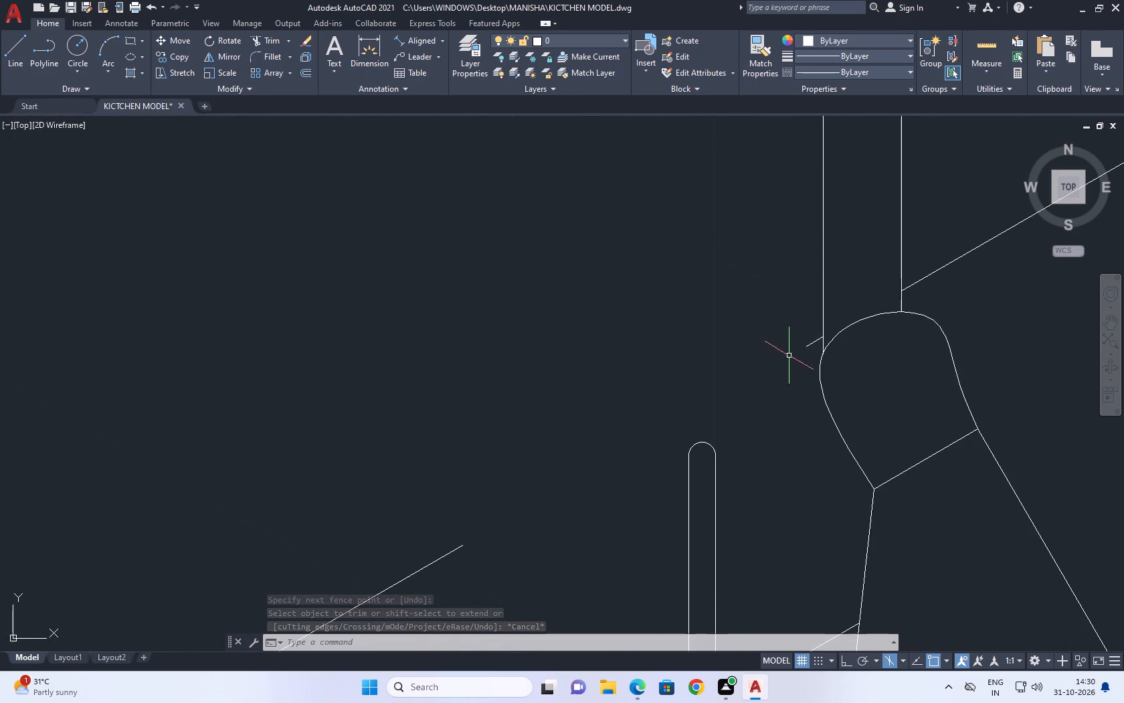
pyautogui.click(814, 347)
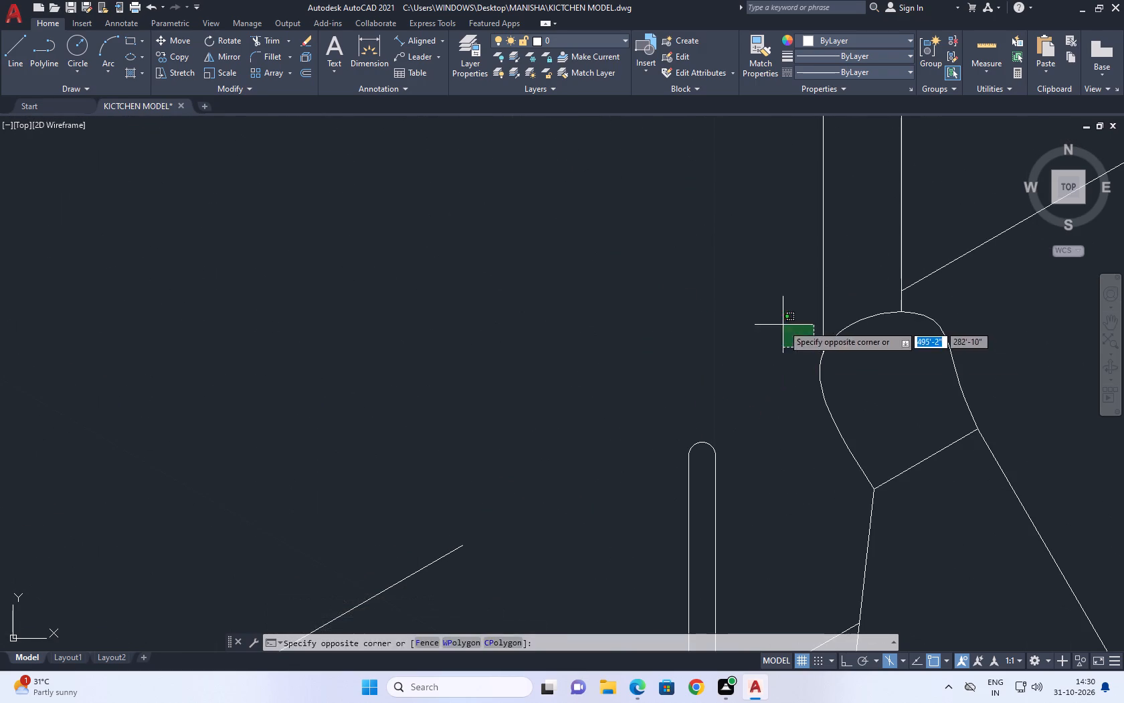
pyautogui.click(783, 325)
pyautogui.click(808, 345)
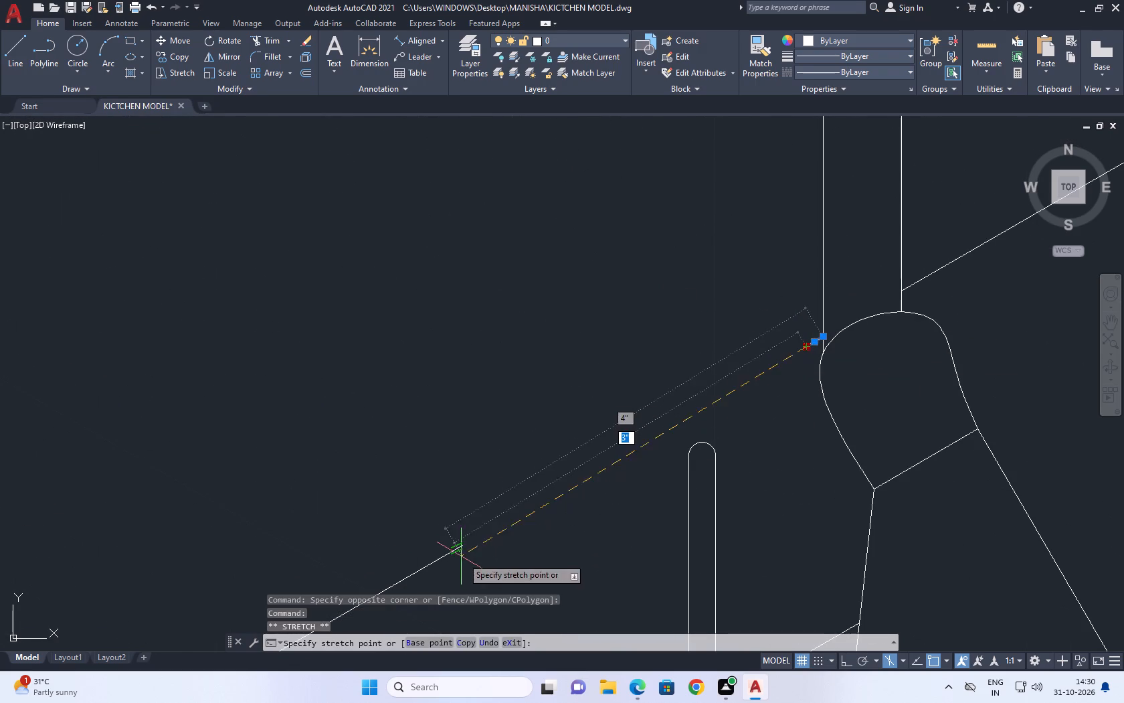
pyautogui.click(457, 548)
pyautogui.press('Escape')
pyautogui.press('Escape')
pyautogui.press('Escape')
pyautogui.press('Escape')
# Examine the island sink and faucet, both within the whole kitchen and up close.
pyautogui.scroll(-6, 600, 444)
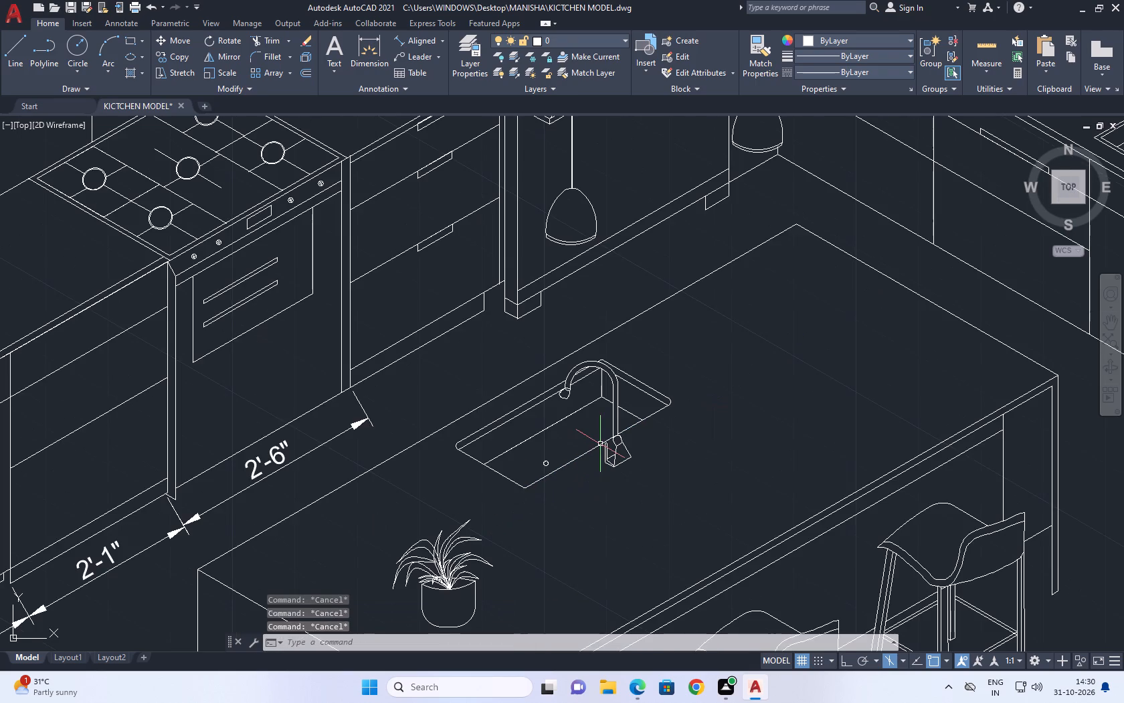
pyautogui.moveTo(484, 438); pyautogui.dragTo(705, 371, button='middle')
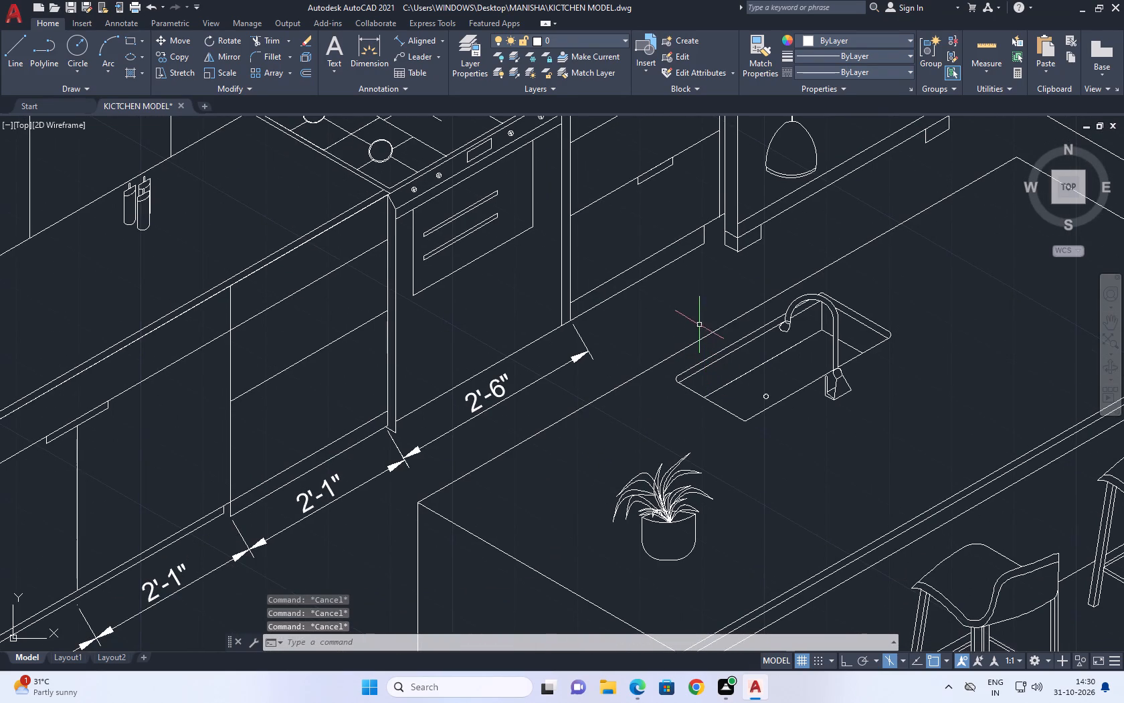
pyautogui.scroll(1, 833, 362)
pyautogui.moveTo(852, 358); pyautogui.dragTo(834, 358, button='middle')
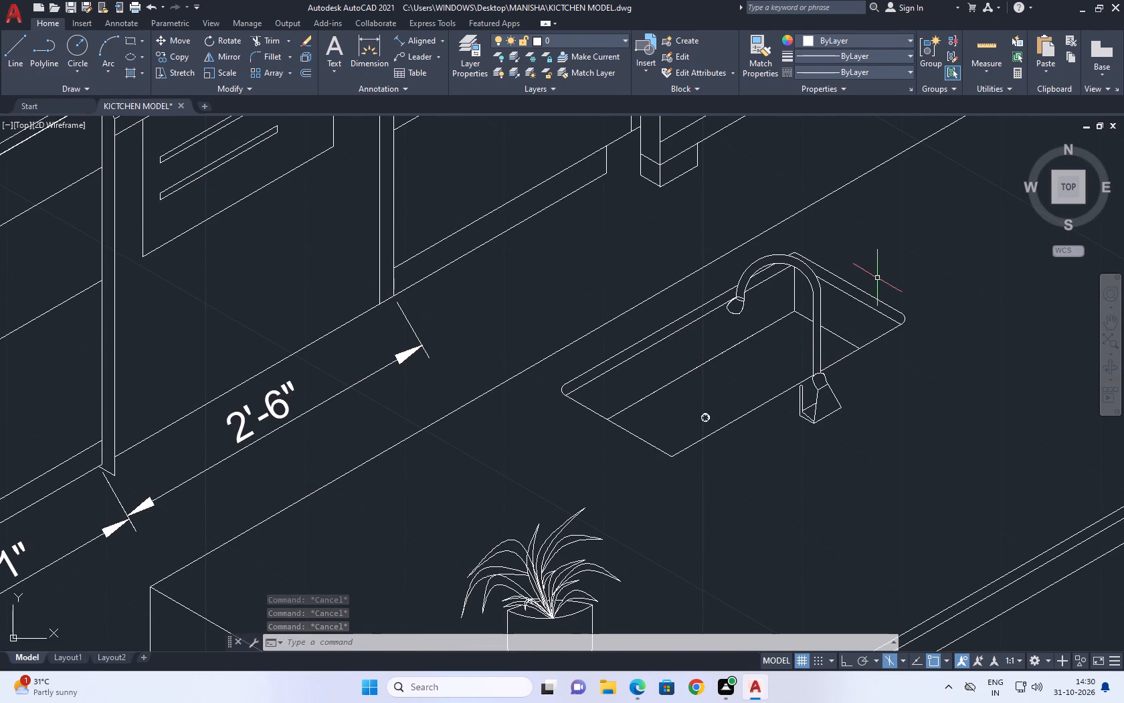
pyautogui.moveTo(826, 323); pyautogui.dragTo(808, 335, button='middle')
pyautogui.scroll(-3, 805, 345)
pyautogui.moveTo(916, 351); pyautogui.dragTo(804, 308, button='middle')
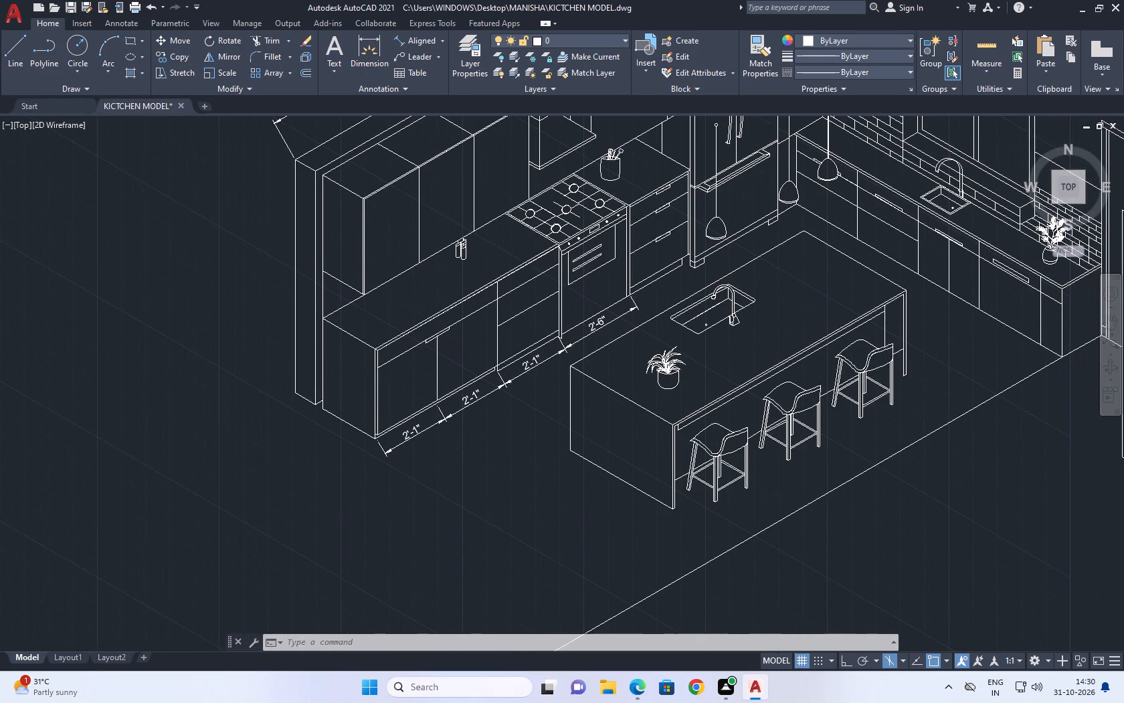
pyautogui.scroll(2, 725, 301)
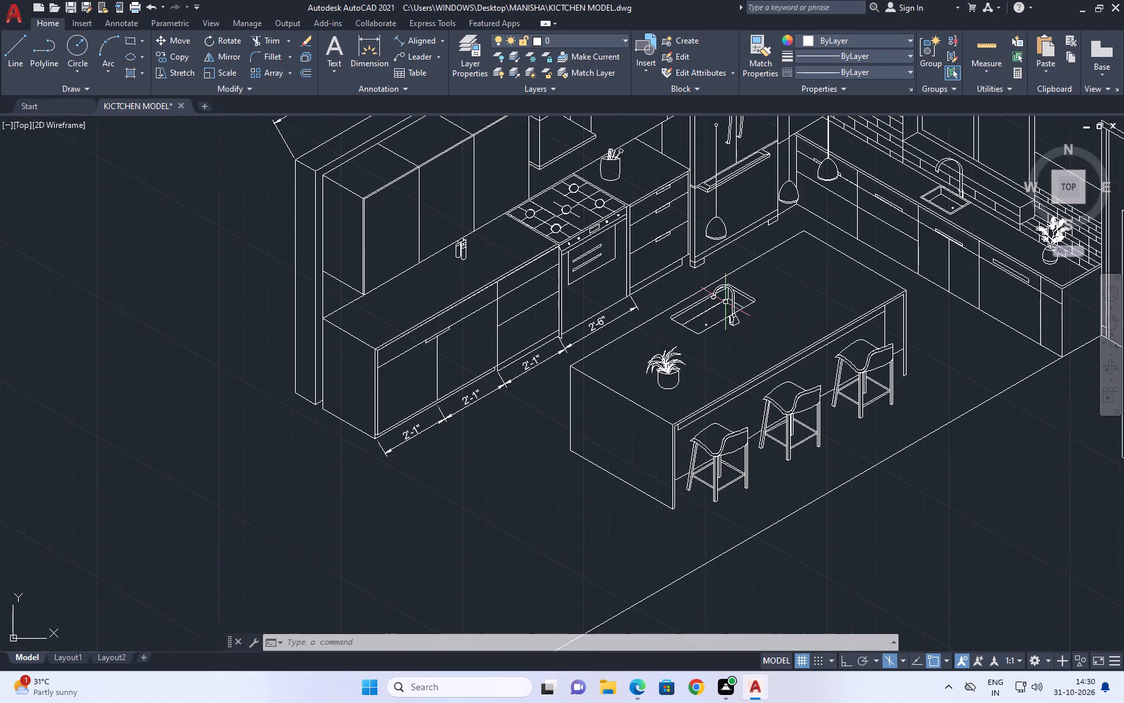
pyautogui.scroll(3, 718, 372)
pyautogui.moveTo(876, 315); pyautogui.dragTo(653, 589, button='middle')
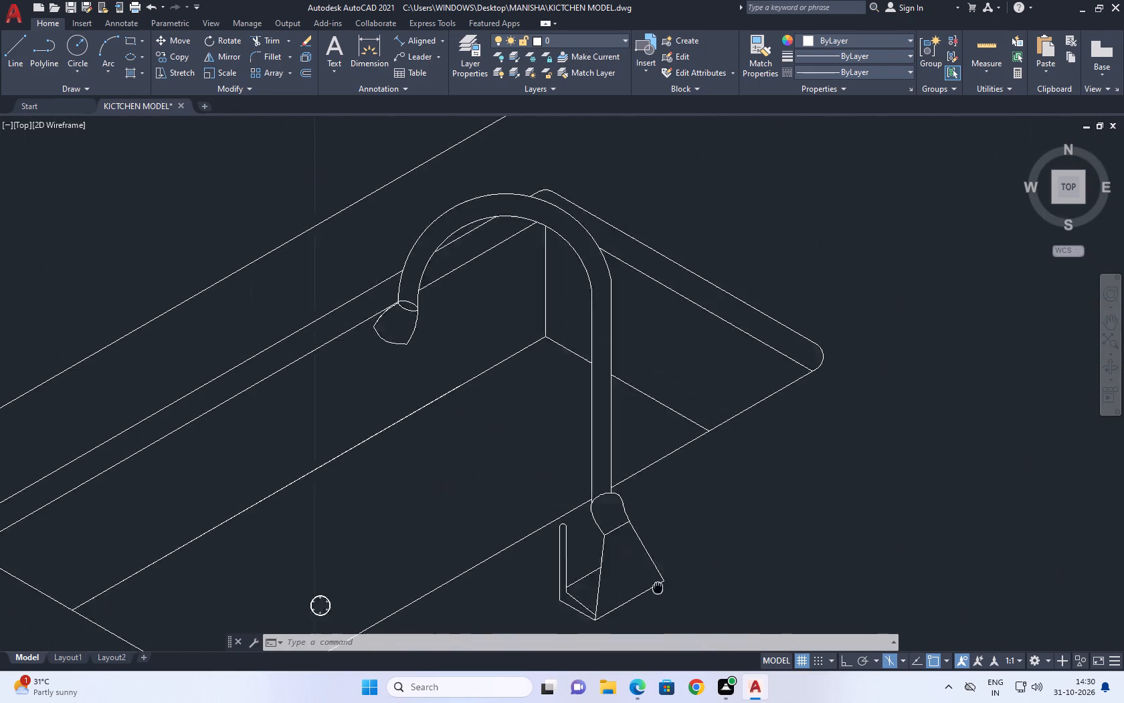
pyautogui.moveTo(653, 589); pyautogui.dragTo(557, 578, button='middle')
pyautogui.moveTo(763, 401); pyautogui.dragTo(688, 453, button='middle')
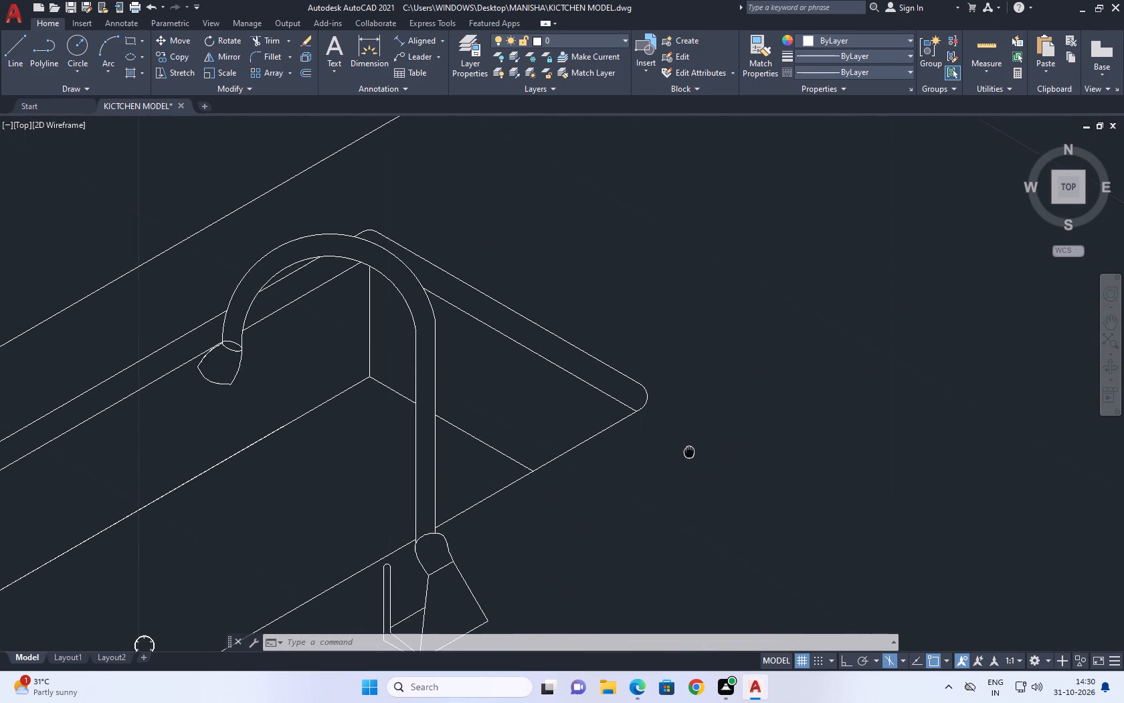
pyautogui.moveTo(688, 453); pyautogui.dragTo(541, 455, button='middle')
# Draw a nearly circular ellipse about 6" across on the island countertop, between the sink and the countertop's far front corner.
pyautogui.press('s')
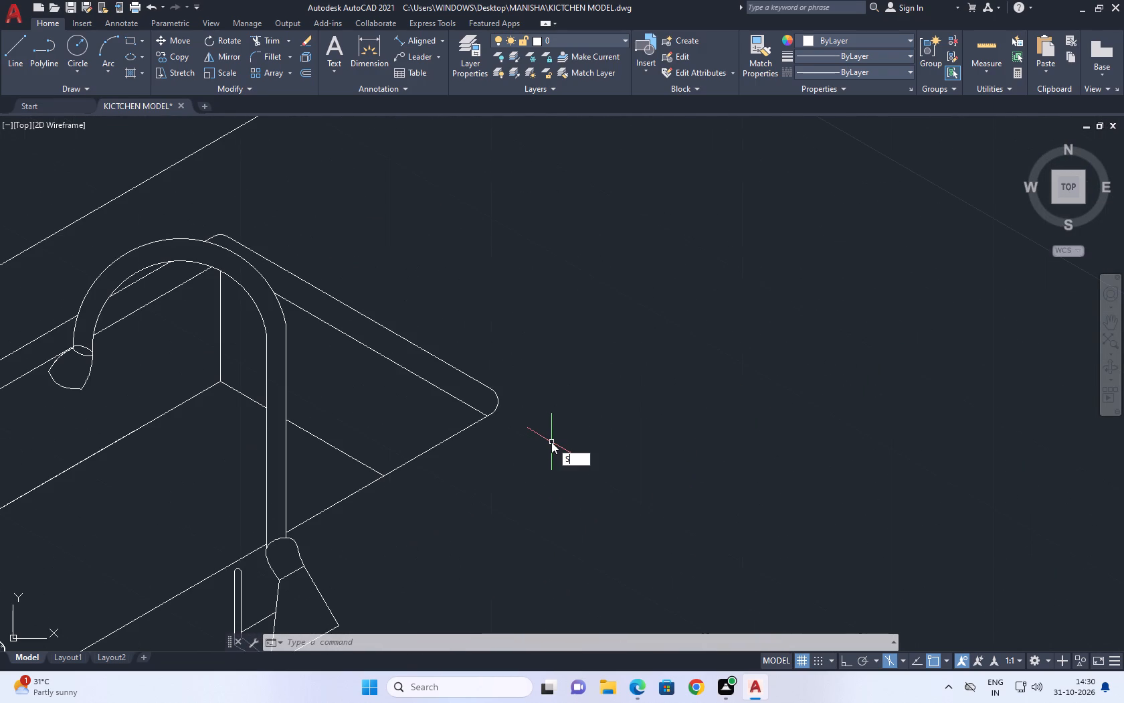
pyautogui.press('Escape')
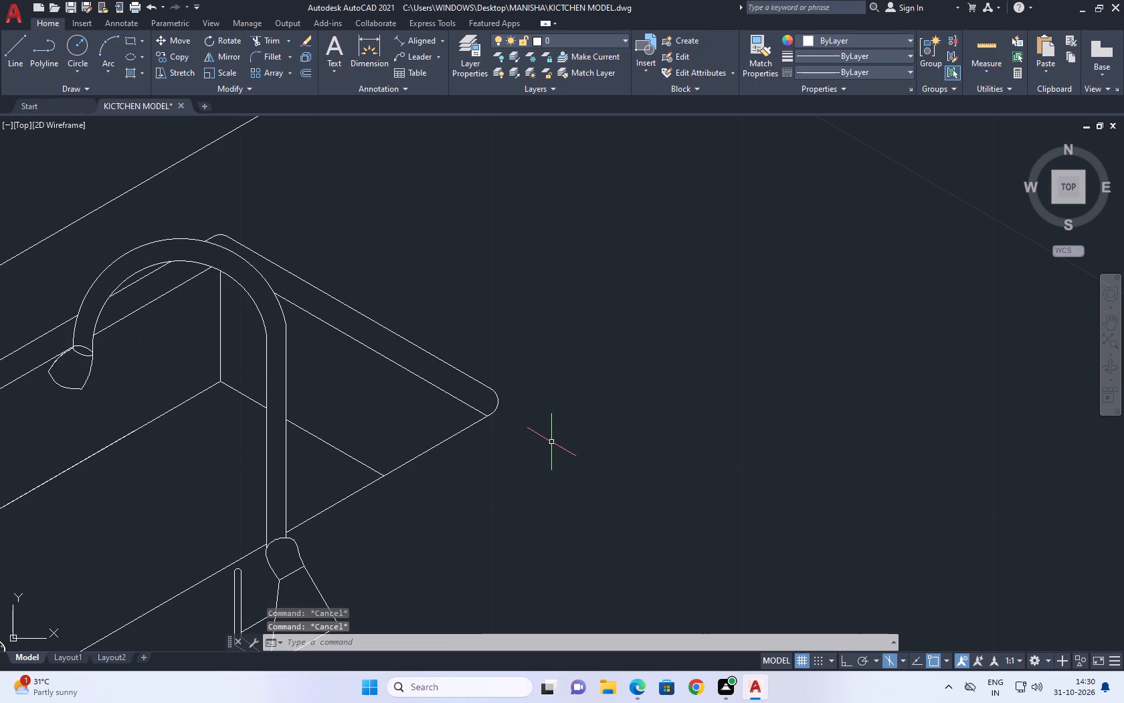
pyautogui.click(126, 55)
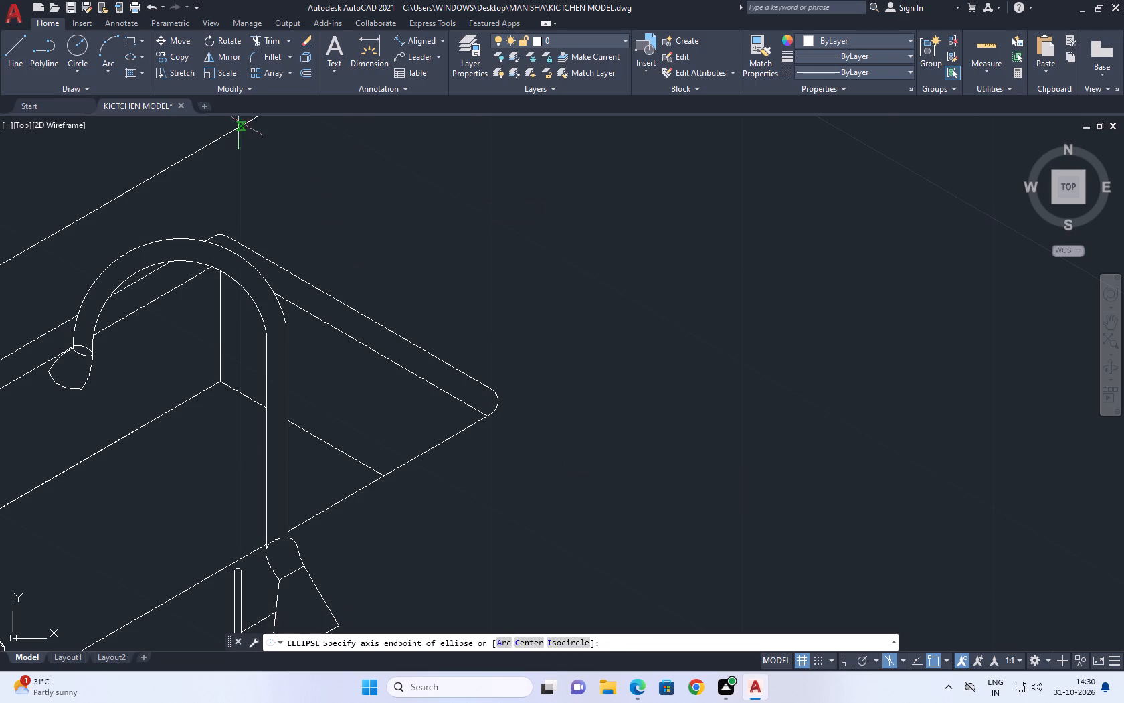
pyautogui.scroll(-4, 484, 288)
pyautogui.scroll(2, 627, 285)
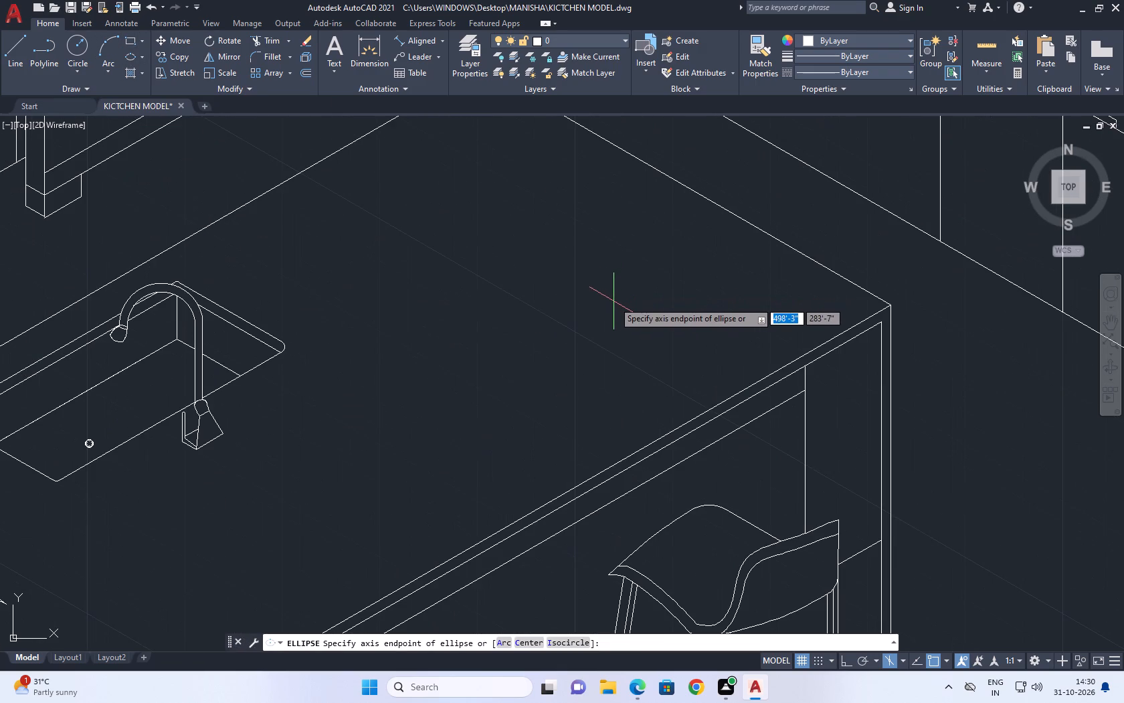
pyautogui.click(589, 310)
pyautogui.click(644, 281)
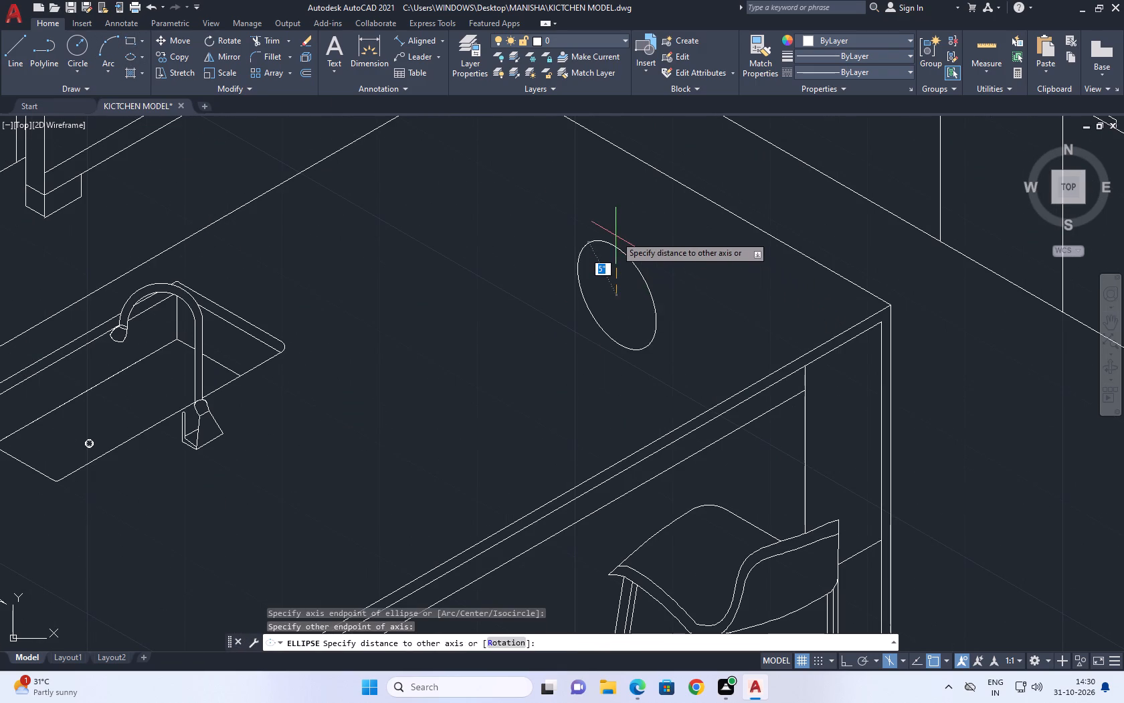
pyautogui.click(586, 291)
# Flatten the new ellipse on the island countertop by stretching its short axis inward.
pyautogui.click(642, 315)
pyautogui.scroll(1, 632, 316)
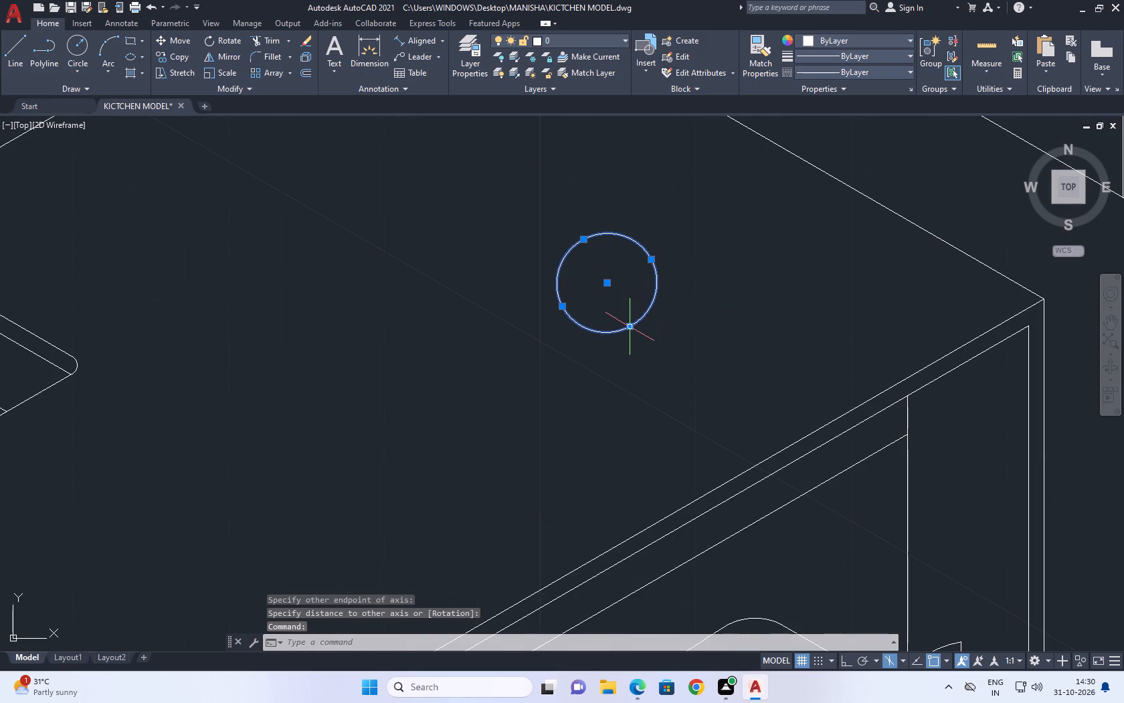
pyautogui.click(630, 325)
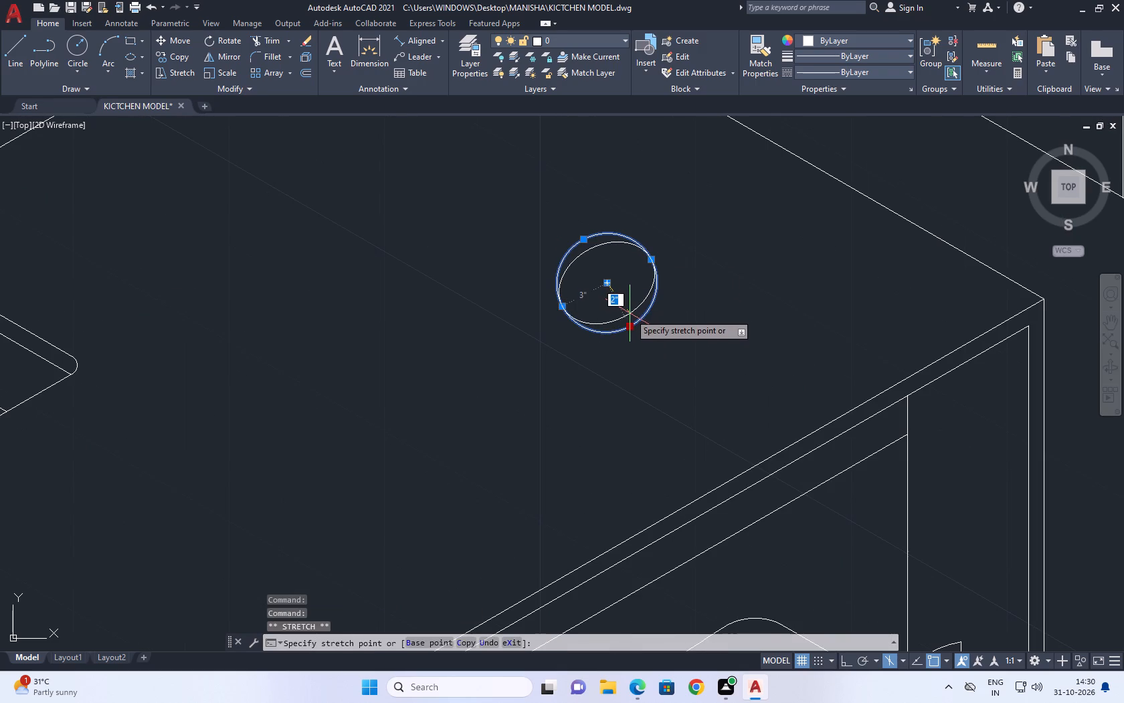
pyautogui.click(632, 314)
pyautogui.click(585, 237)
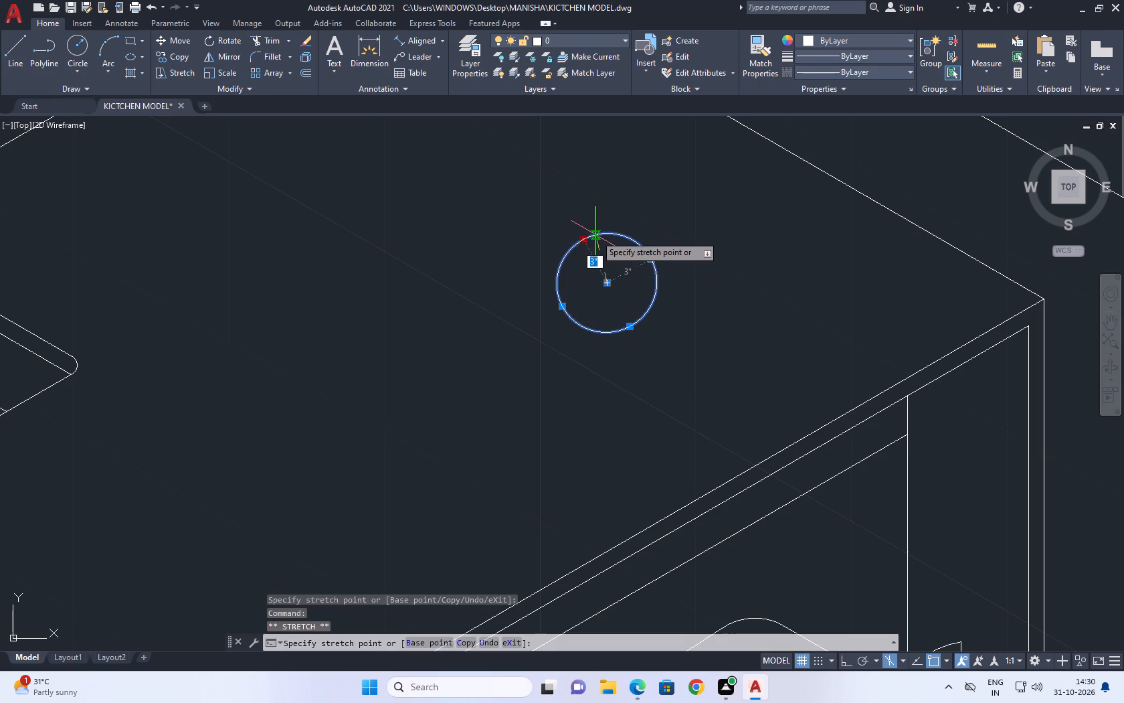
pyautogui.click(597, 248)
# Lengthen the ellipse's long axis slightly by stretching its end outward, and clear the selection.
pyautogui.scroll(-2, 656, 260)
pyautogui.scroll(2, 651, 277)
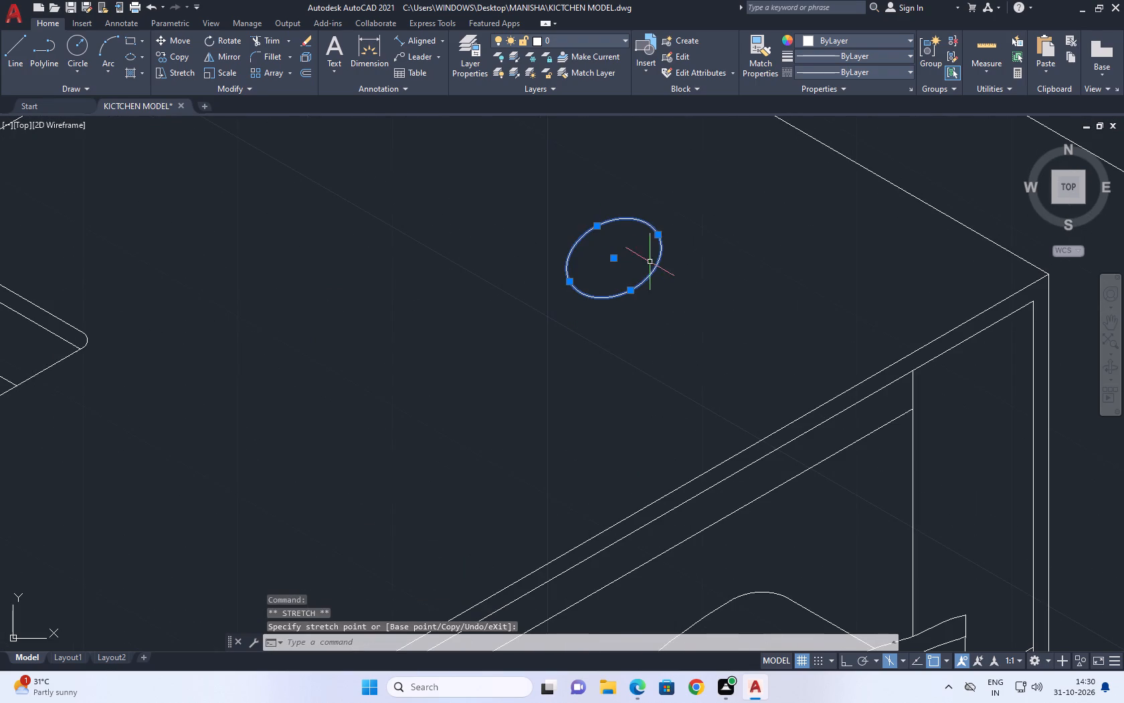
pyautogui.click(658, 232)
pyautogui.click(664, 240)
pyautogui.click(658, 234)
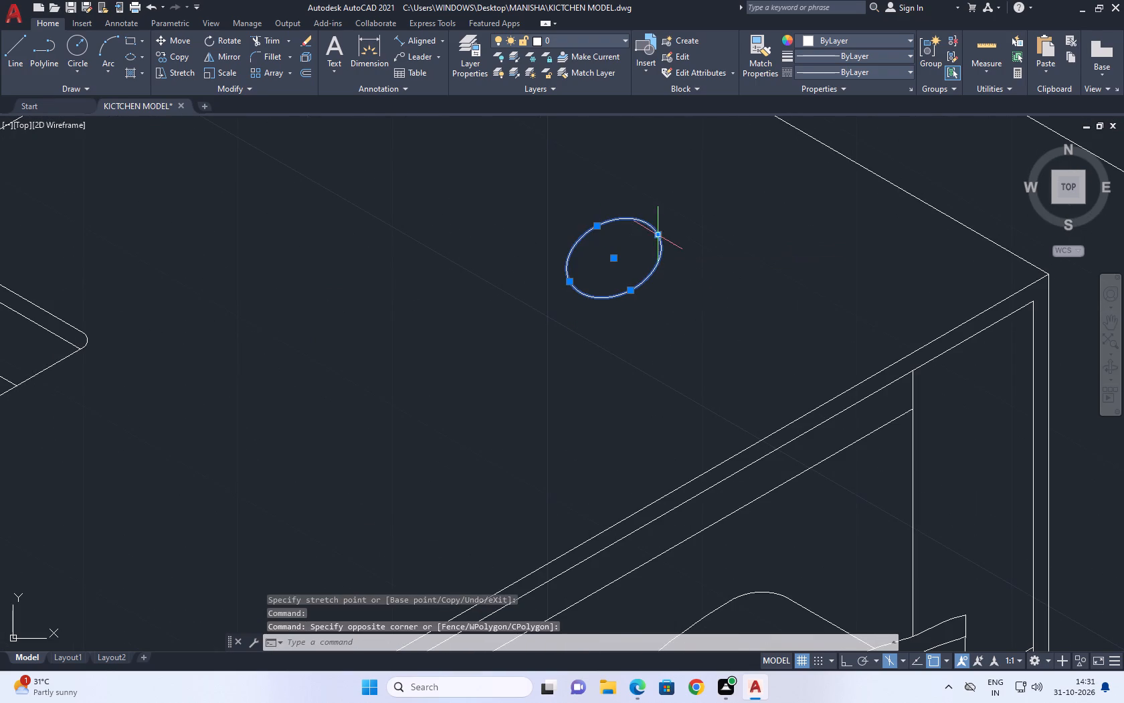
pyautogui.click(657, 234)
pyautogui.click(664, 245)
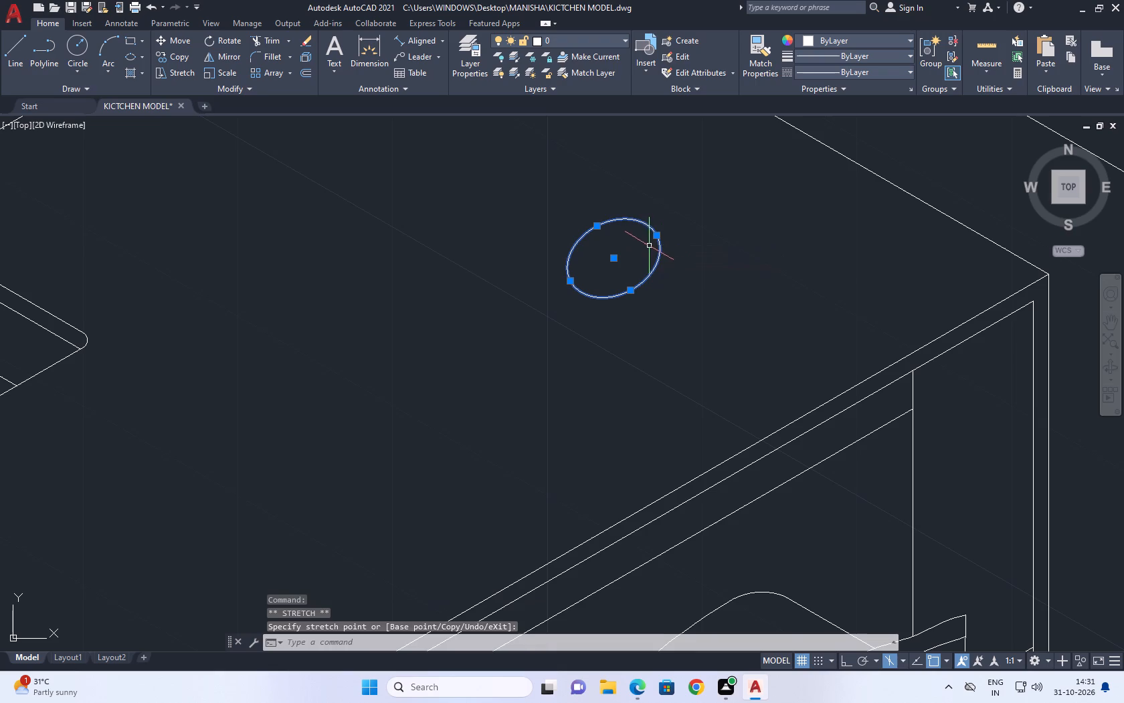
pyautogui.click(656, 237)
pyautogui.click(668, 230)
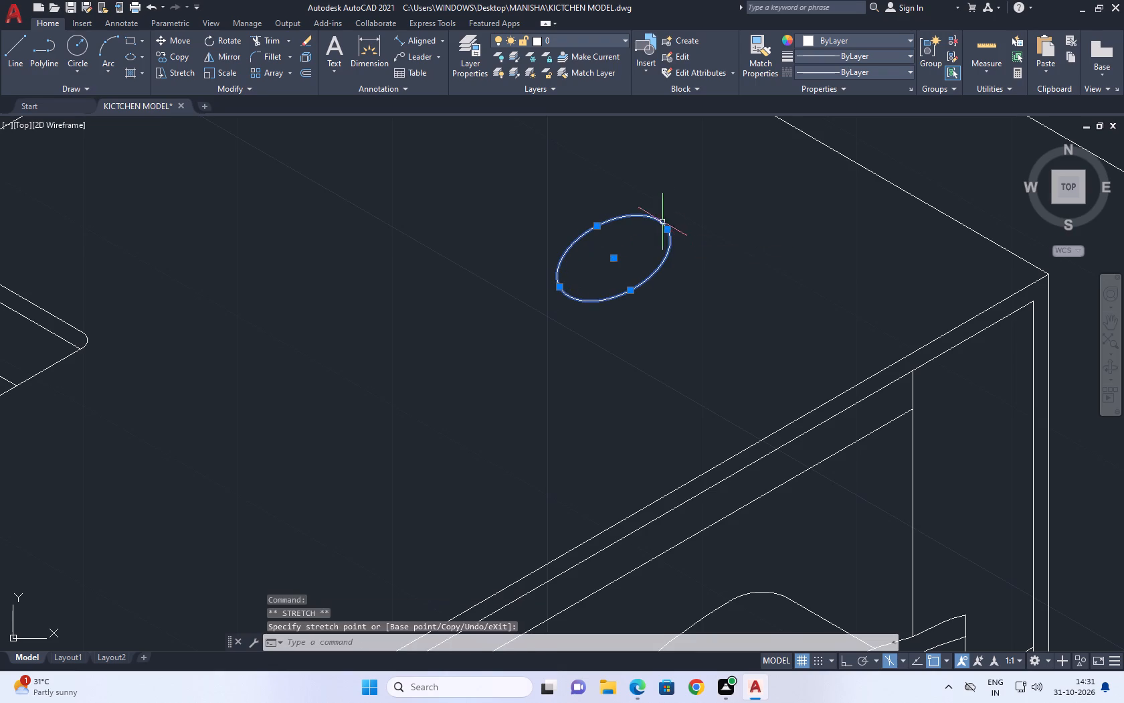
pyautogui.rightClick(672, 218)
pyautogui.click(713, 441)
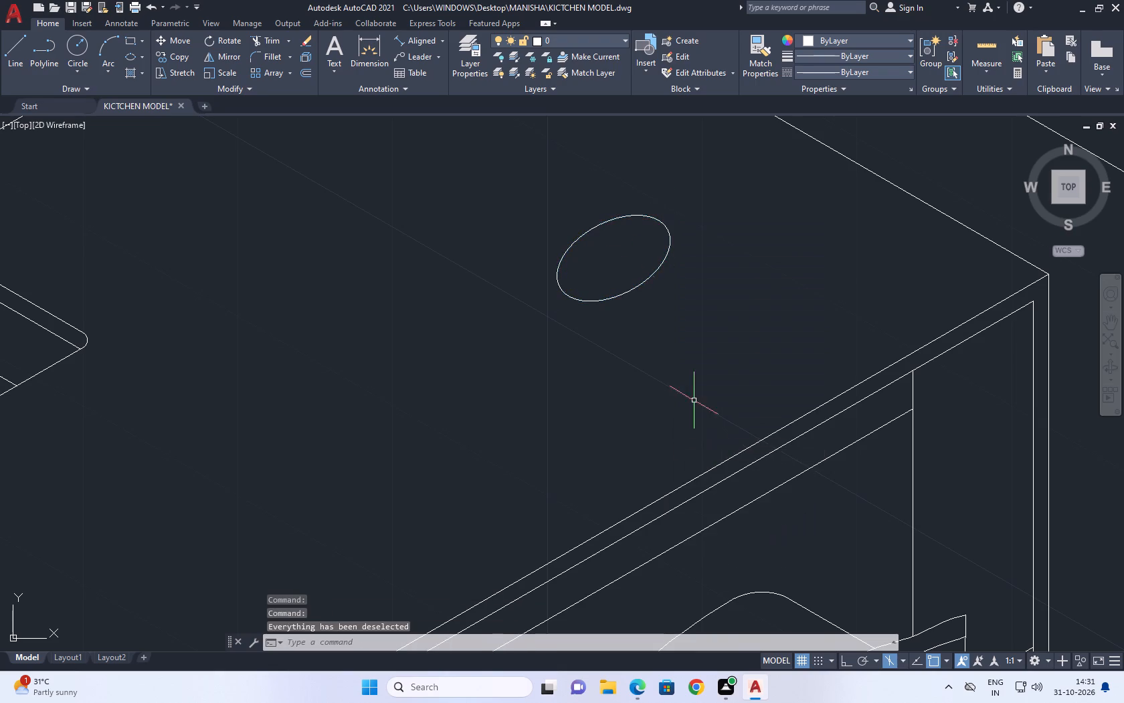
# Shorten the ellipse's long axis by stretching its end to about 3" from the centre, and clear the selection.
pyautogui.scroll(-3, 605, 196)
pyautogui.scroll(4, 613, 218)
pyautogui.click(696, 327)
pyautogui.click(644, 272)
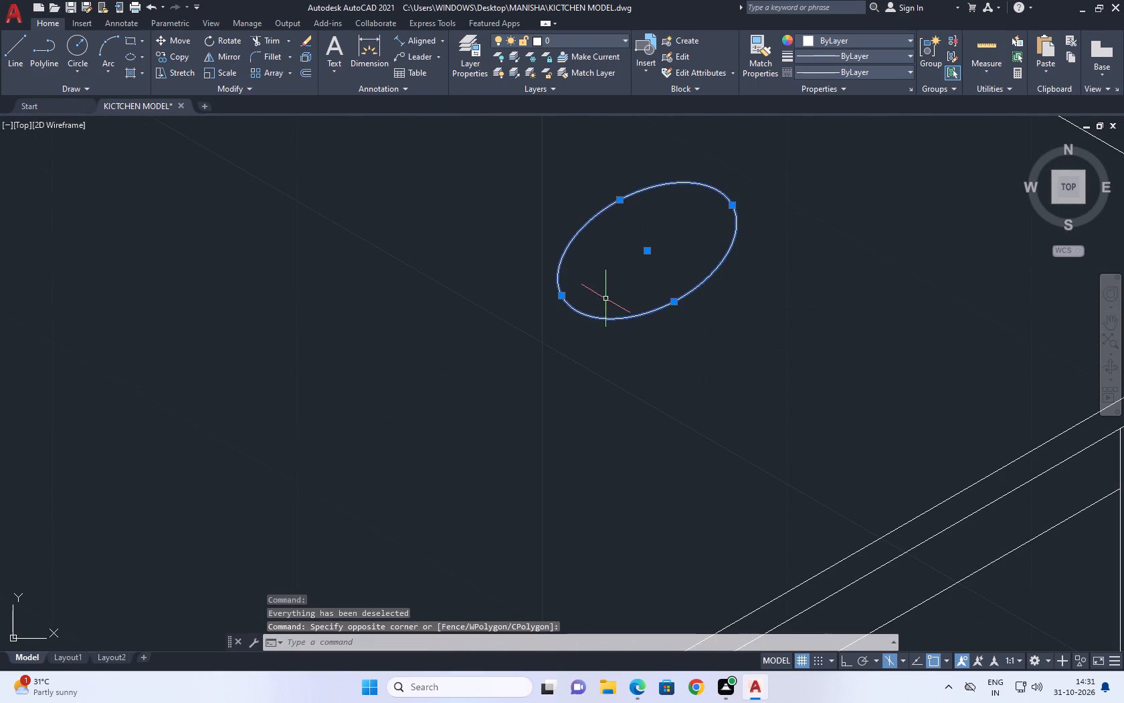
pyautogui.click(562, 295)
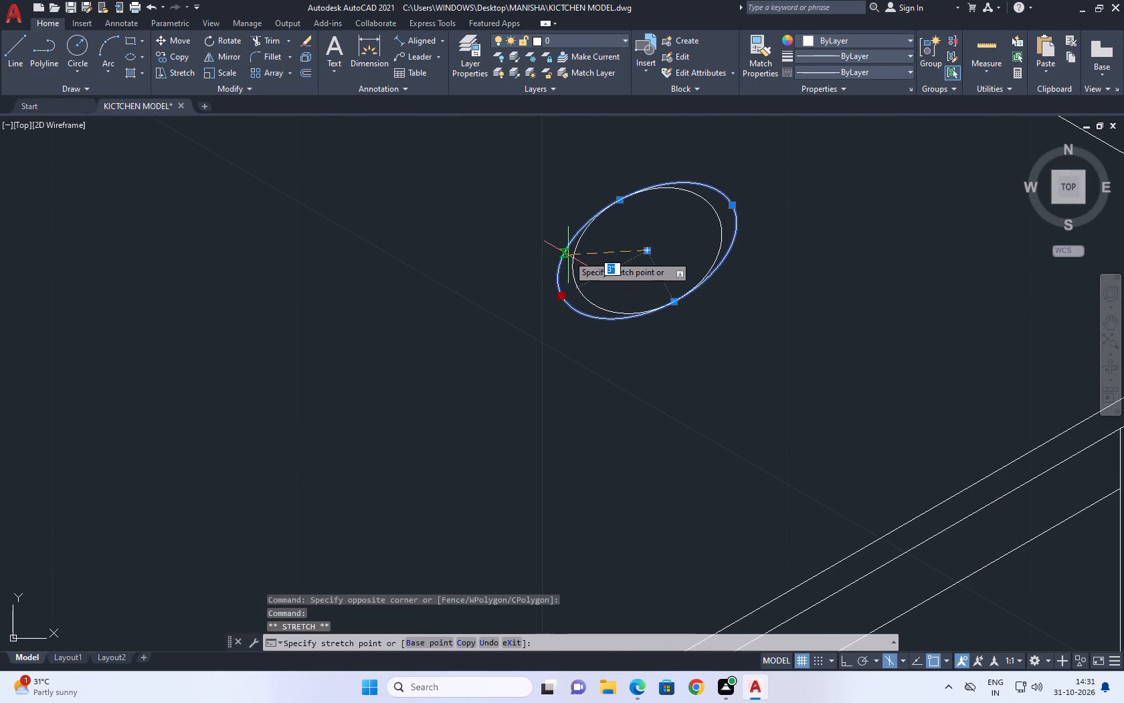
pyautogui.click(568, 255)
pyautogui.rightClick(683, 251)
pyautogui.click(783, 491)
pyautogui.click(777, 485)
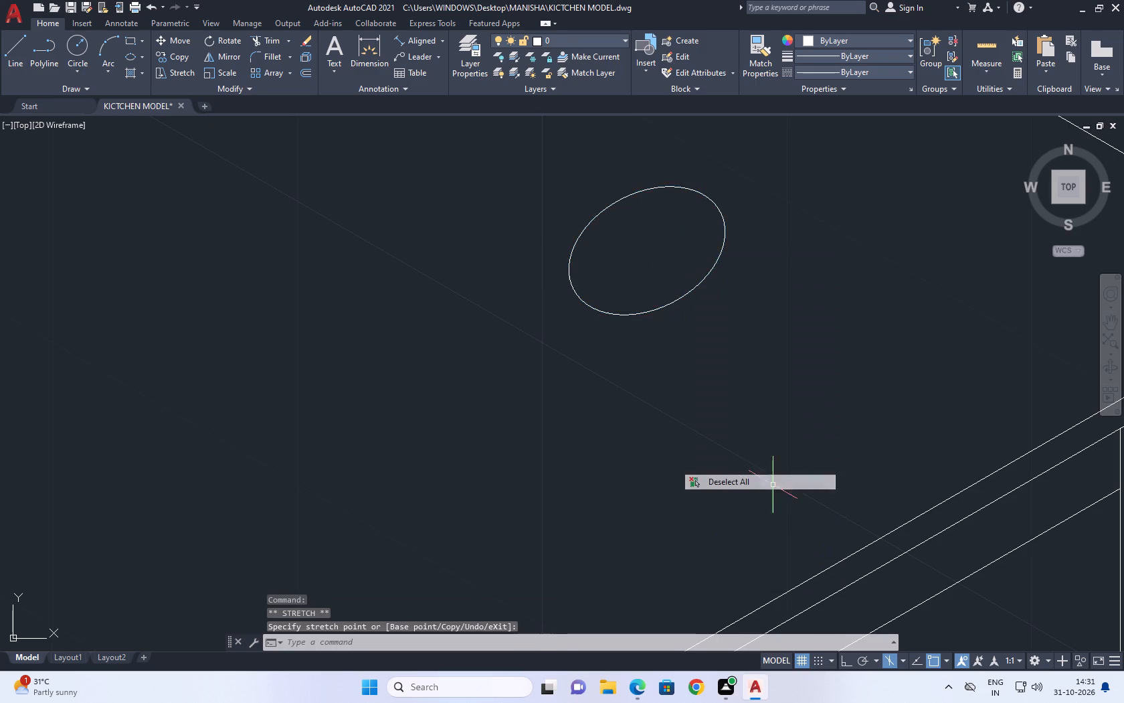
# Copy the ellipse once, offset slightly down and to the right so that the two outlines overlap.
pyautogui.scroll(-3, 678, 351)
pyautogui.scroll(3, 669, 327)
pyautogui.click(697, 368)
pyautogui.click(661, 386)
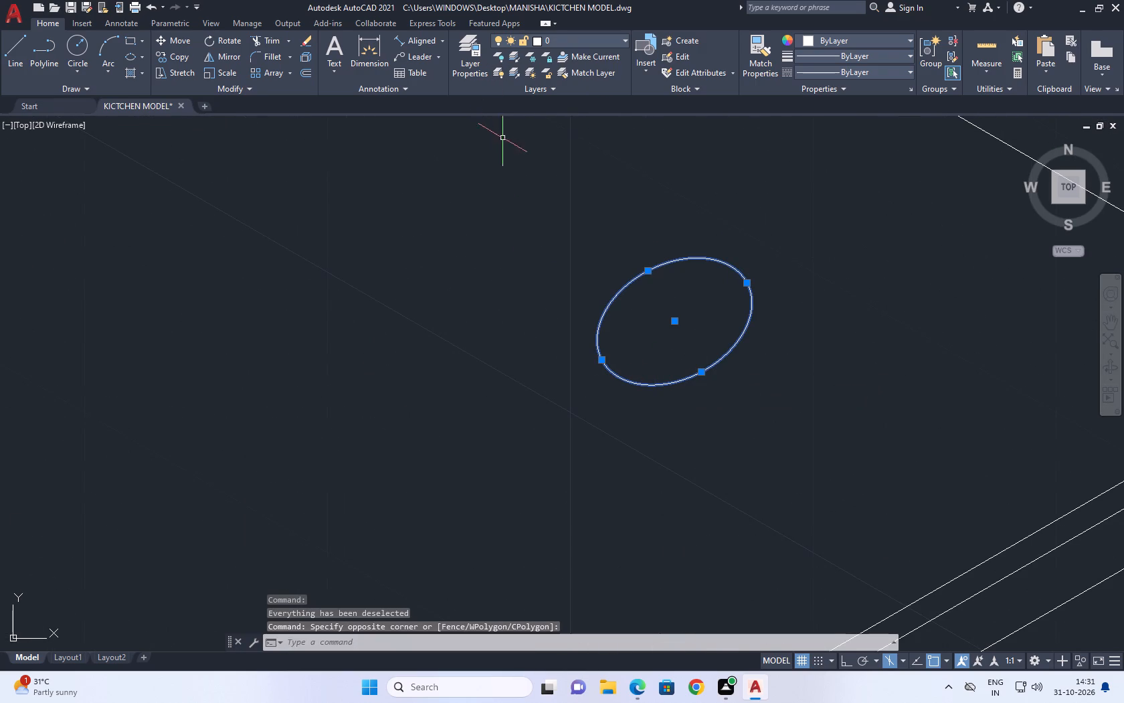
pyautogui.click(181, 56)
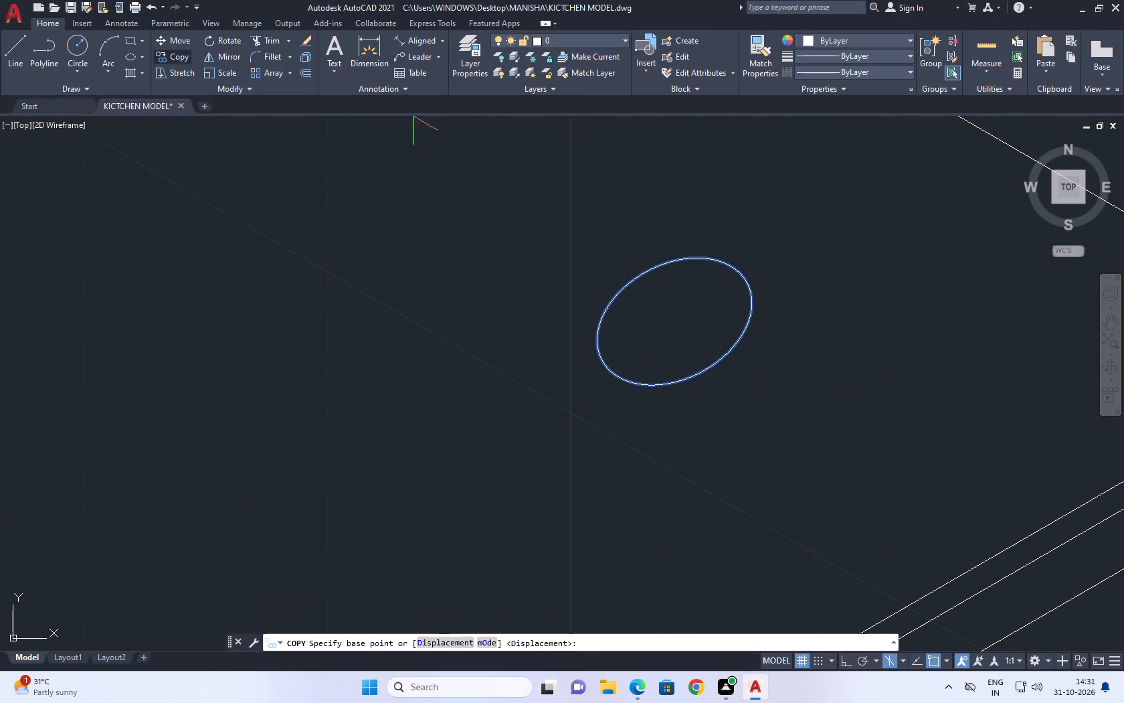
pyautogui.click(711, 353)
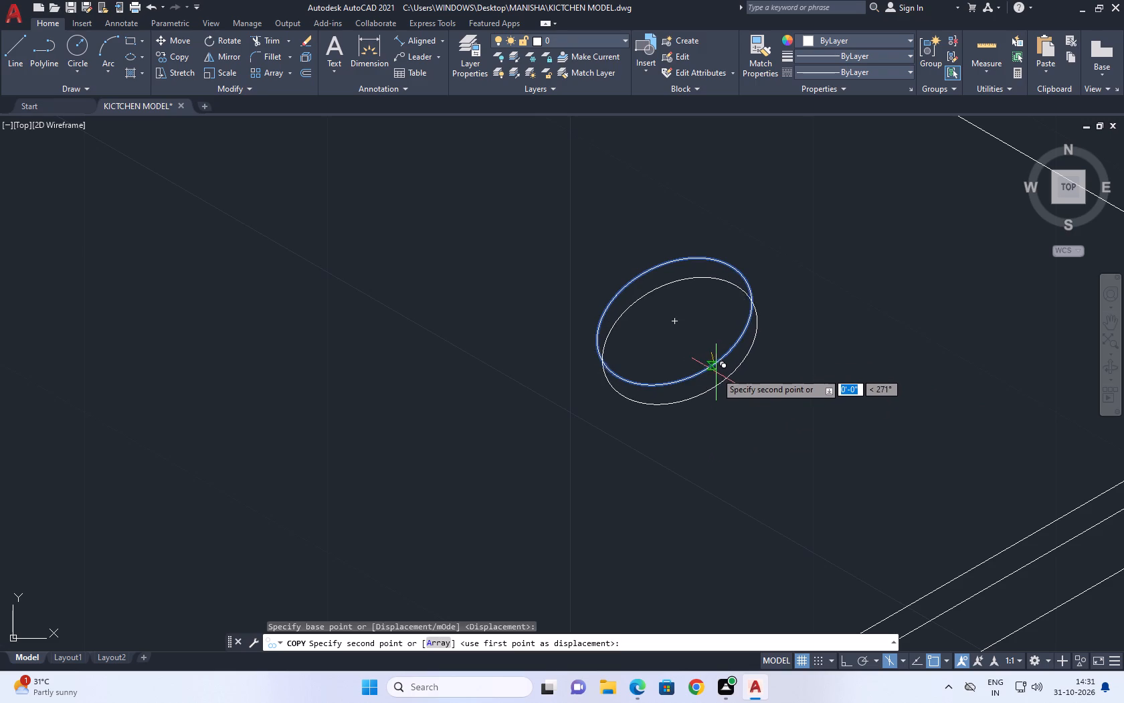
pyautogui.click(715, 366)
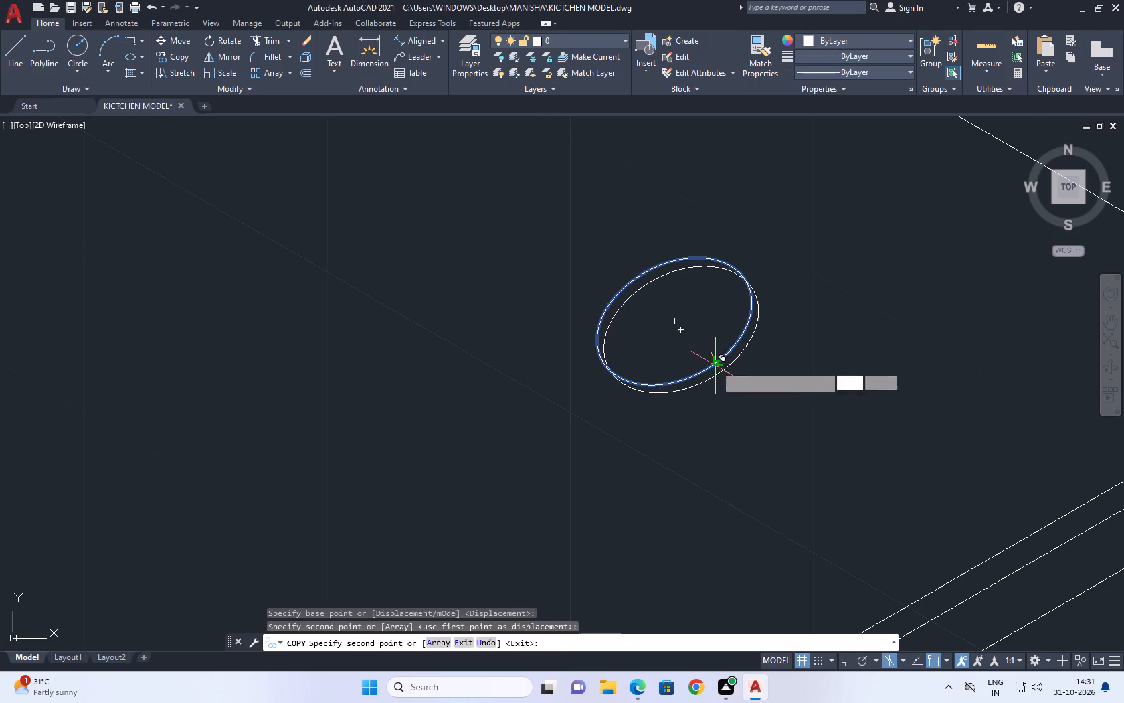
pyautogui.rightClick(662, 283)
pyautogui.click(700, 310)
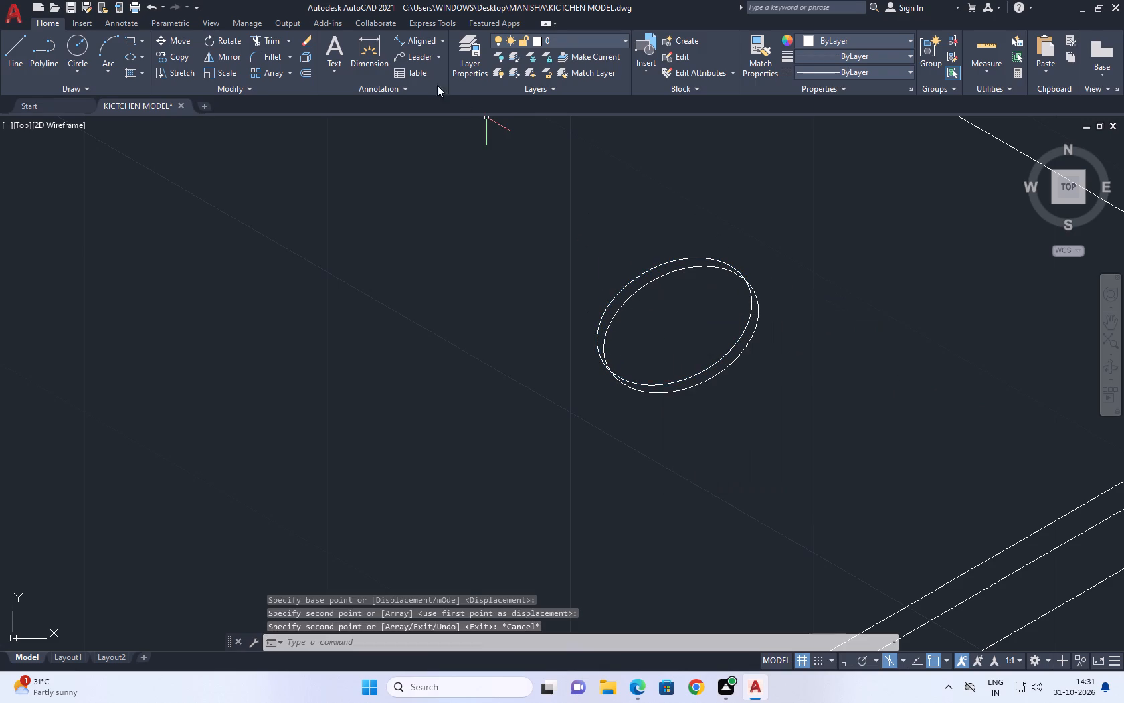
# Trim the copied ellipse's upper arc inside the original ellipse, leaving its lower arc as the dish's thickness.
pyautogui.click(272, 43)
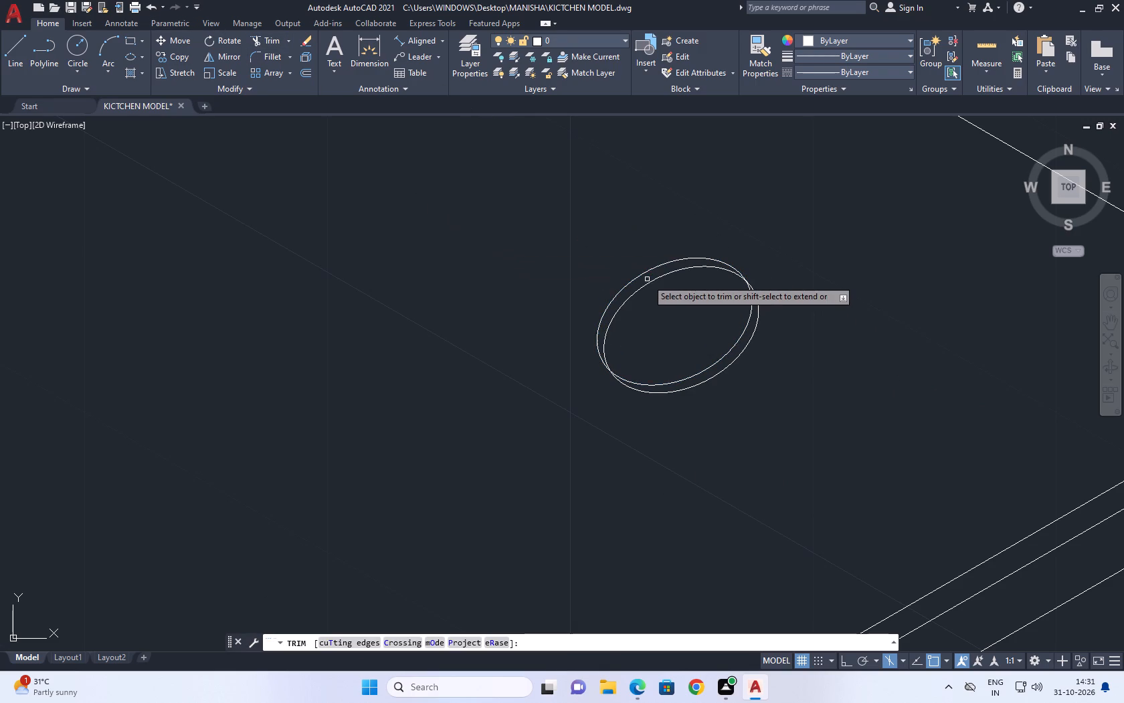
pyautogui.click(647, 279)
pyautogui.click(648, 291)
pyautogui.rightClick(711, 224)
pyautogui.click(751, 244)
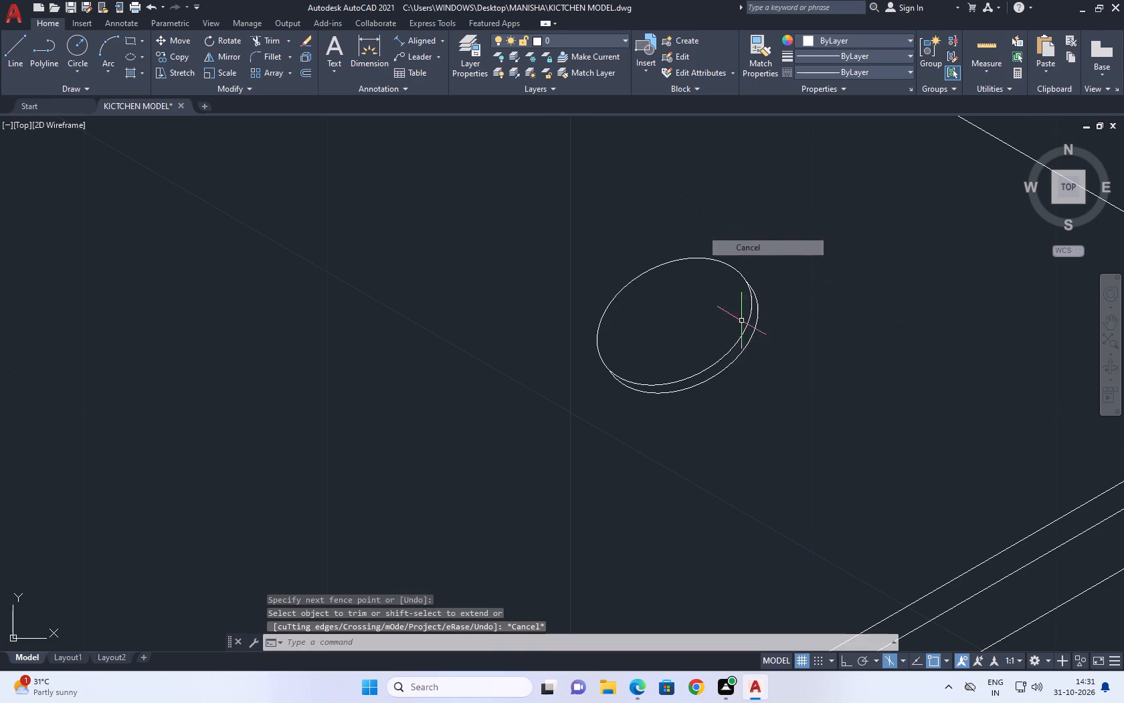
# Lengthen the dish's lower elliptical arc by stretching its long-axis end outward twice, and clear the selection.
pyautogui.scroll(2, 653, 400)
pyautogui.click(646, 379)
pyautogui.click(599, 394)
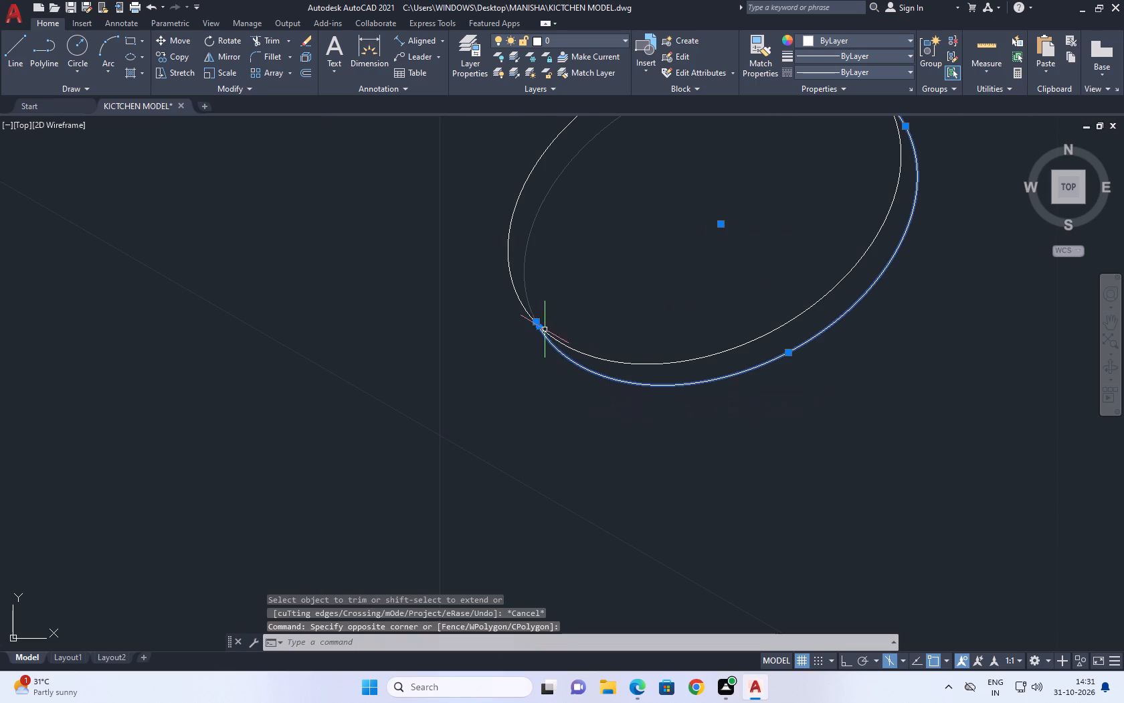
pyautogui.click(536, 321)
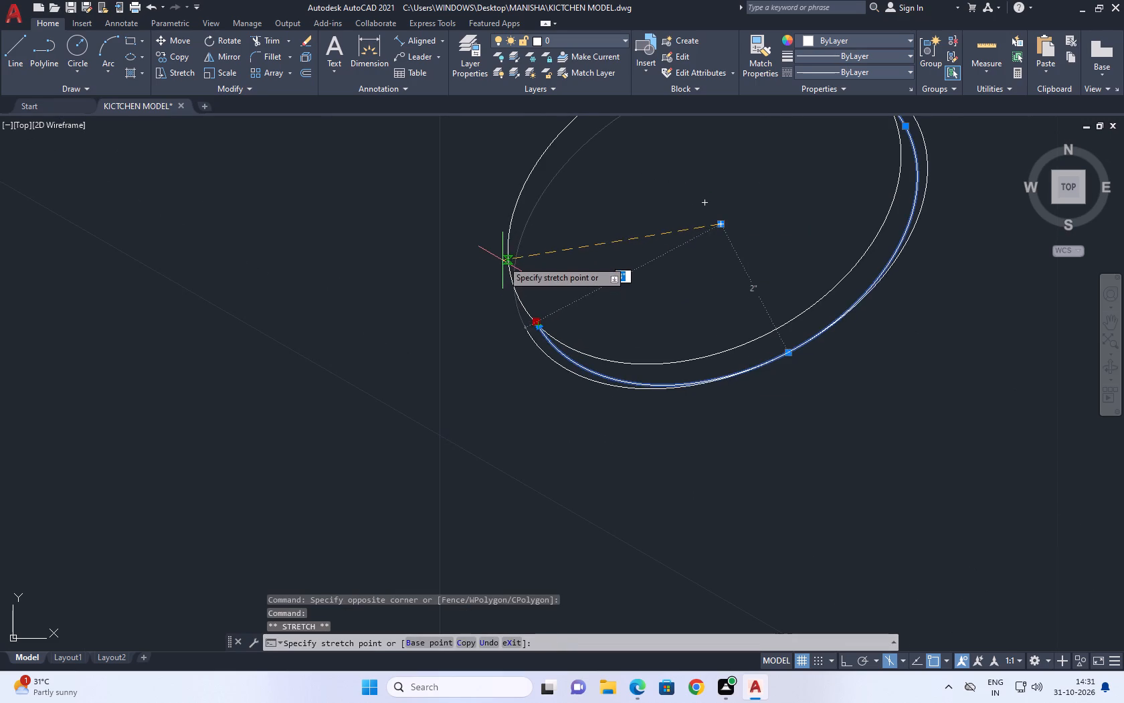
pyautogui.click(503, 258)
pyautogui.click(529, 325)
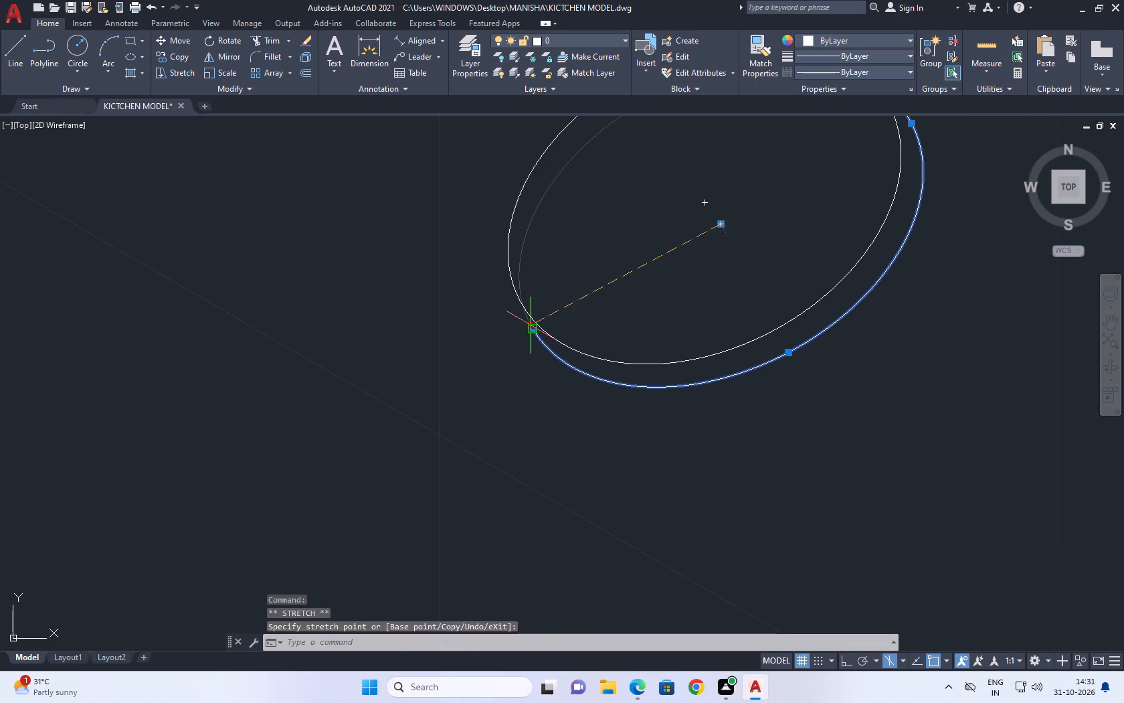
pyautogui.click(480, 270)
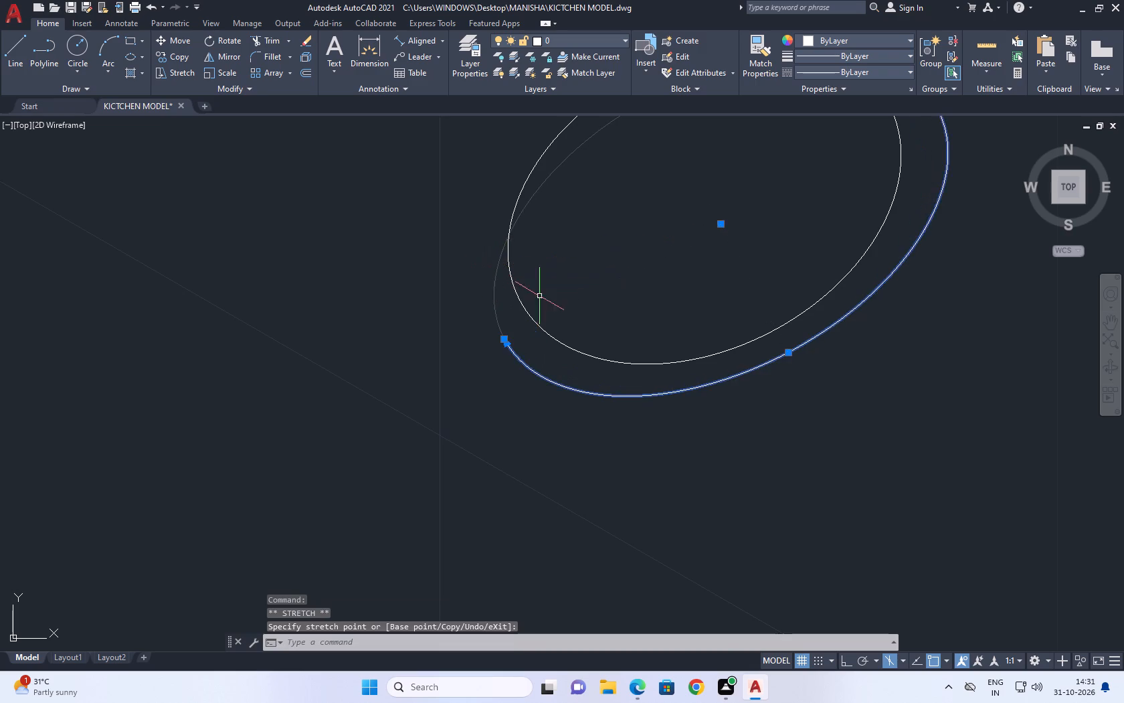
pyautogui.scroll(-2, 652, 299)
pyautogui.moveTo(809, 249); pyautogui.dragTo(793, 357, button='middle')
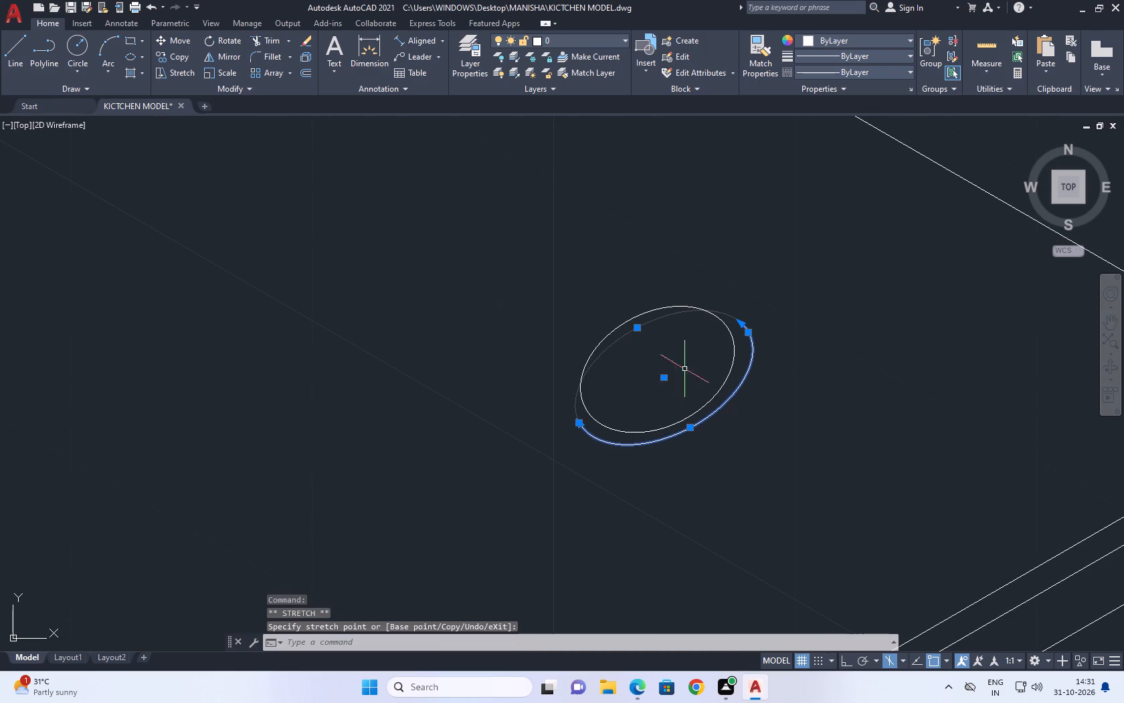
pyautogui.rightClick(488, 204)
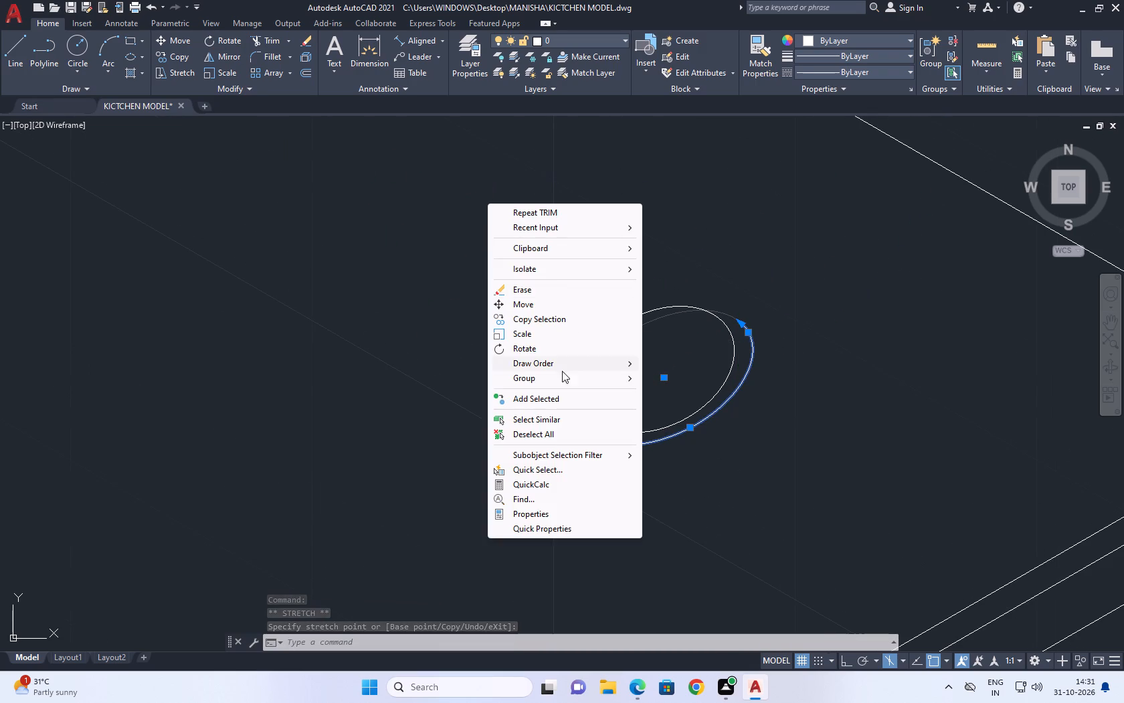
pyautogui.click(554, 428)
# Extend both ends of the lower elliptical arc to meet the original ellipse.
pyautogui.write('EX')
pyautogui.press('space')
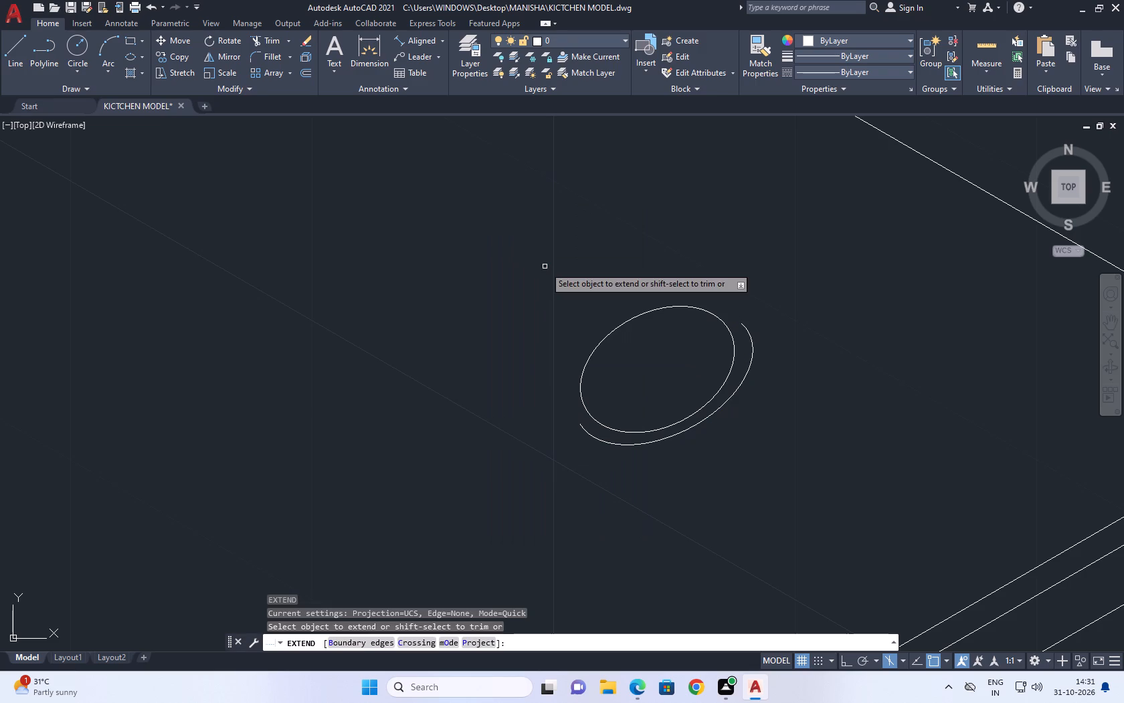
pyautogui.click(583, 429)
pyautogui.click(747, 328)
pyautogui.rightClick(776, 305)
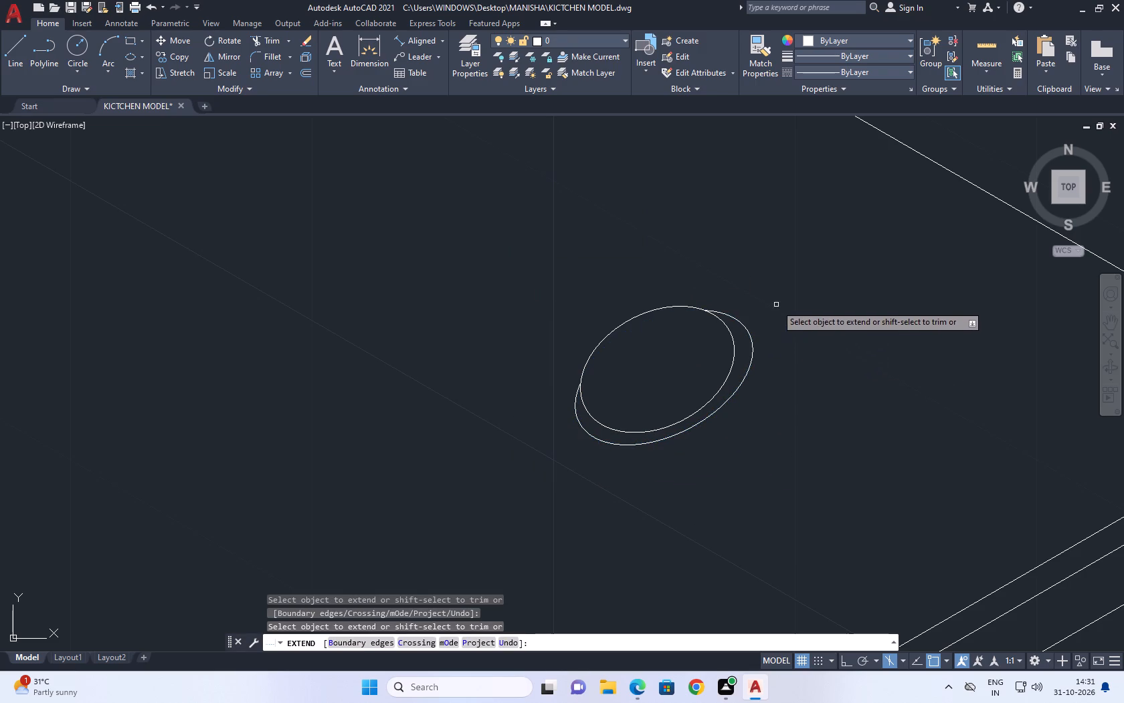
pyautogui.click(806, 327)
# Delete the outer elliptical arc, keeping only the original ellipse on the countertop.
pyautogui.moveTo(658, 461); pyautogui.dragTo(682, 327, button='middle')
pyautogui.scroll(-4, 688, 317)
pyautogui.scroll(3, 682, 321)
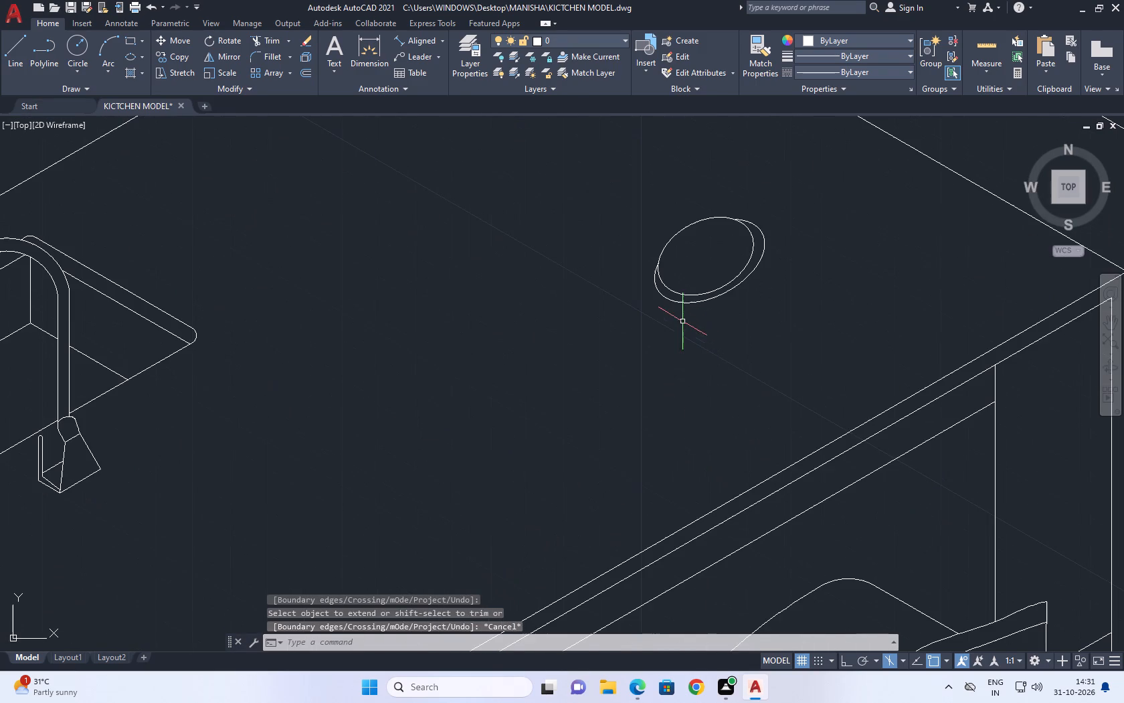
pyautogui.click(729, 289)
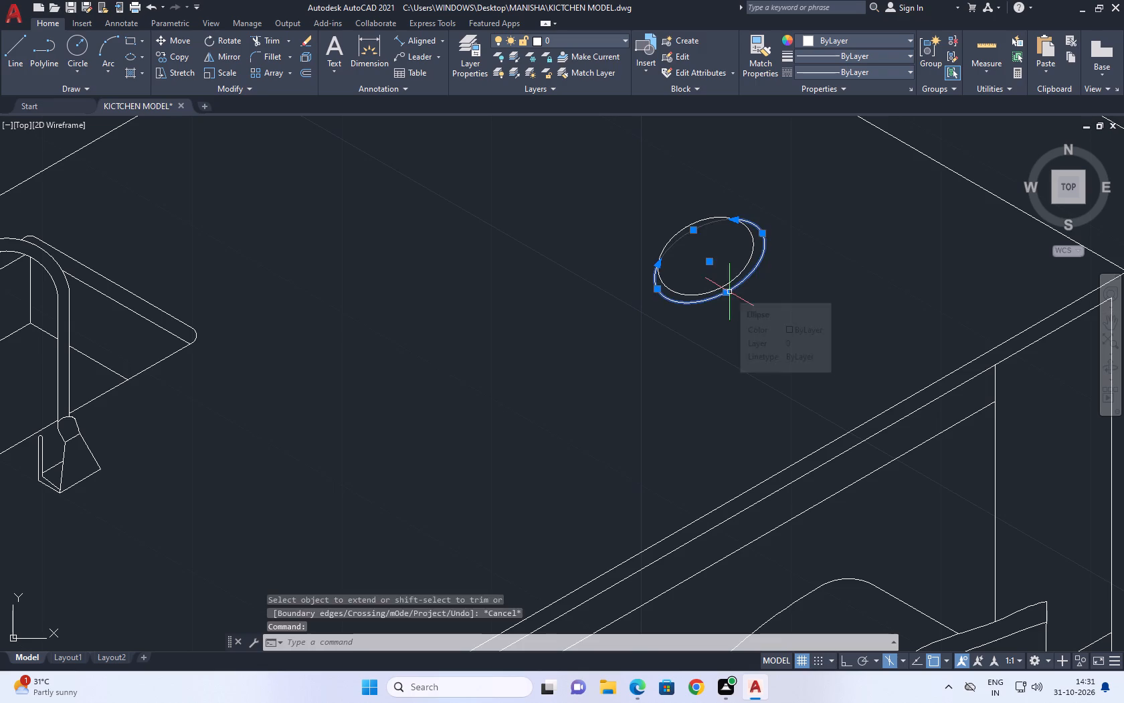
pyautogui.press('Delete')
# Draw a three-point arc bulging below the ellipse, from its upper-right edge to its lower-left edge.
pyautogui.moveTo(649, 299); pyautogui.dragTo(677, 323, button='middle')
pyautogui.moveTo(743, 314); pyautogui.dragTo(741, 289, button='middle')
pyautogui.scroll(-1, 743, 289)
pyautogui.moveTo(741, 278); pyautogui.dragTo(734, 301, button='middle')
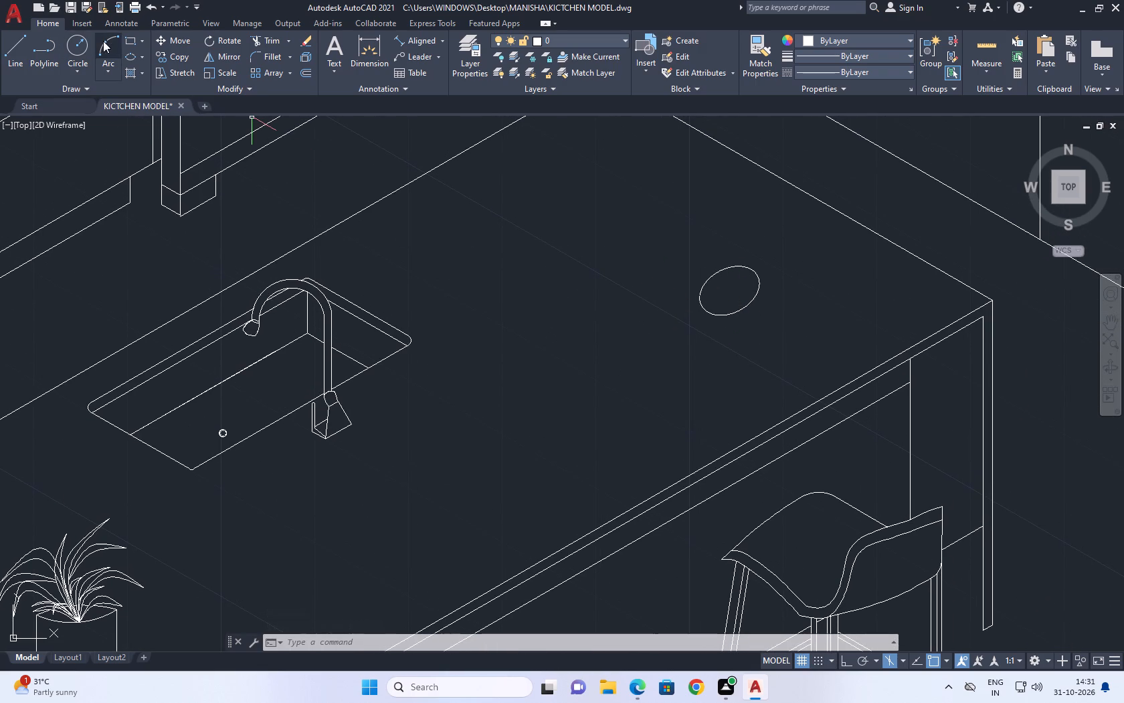
pyautogui.moveTo(103, 41); pyautogui.dragTo(102, 47)
pyautogui.click(762, 279)
pyautogui.scroll(1, 765, 331)
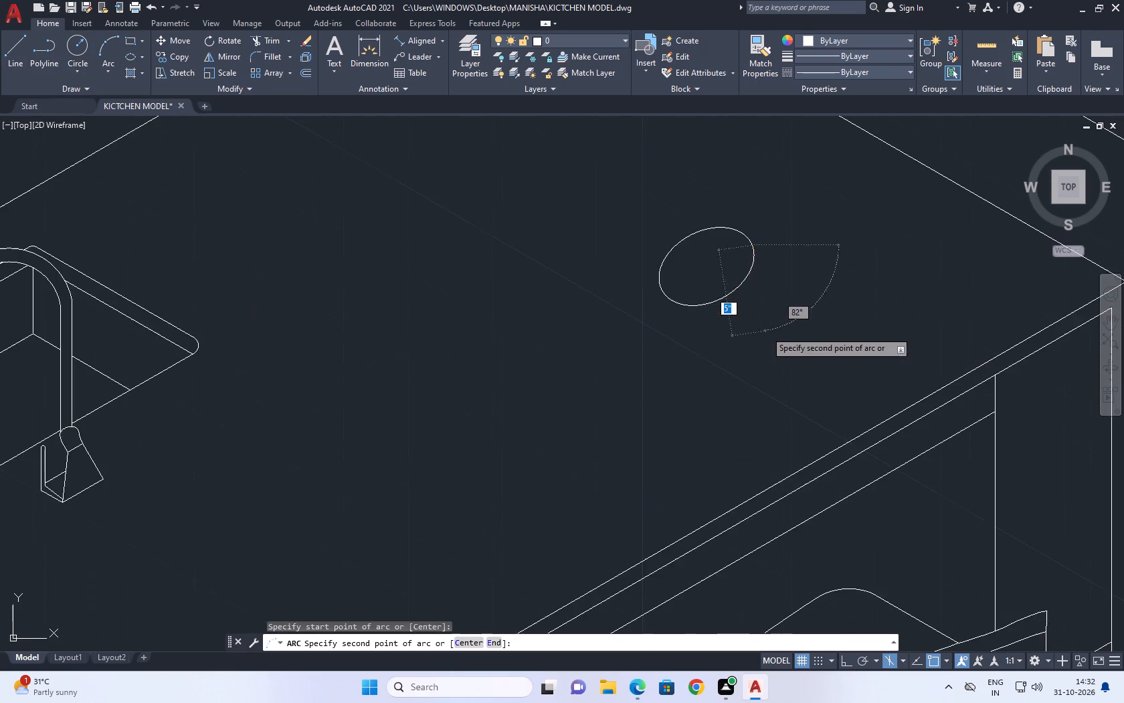
pyautogui.scroll(1, 760, 315)
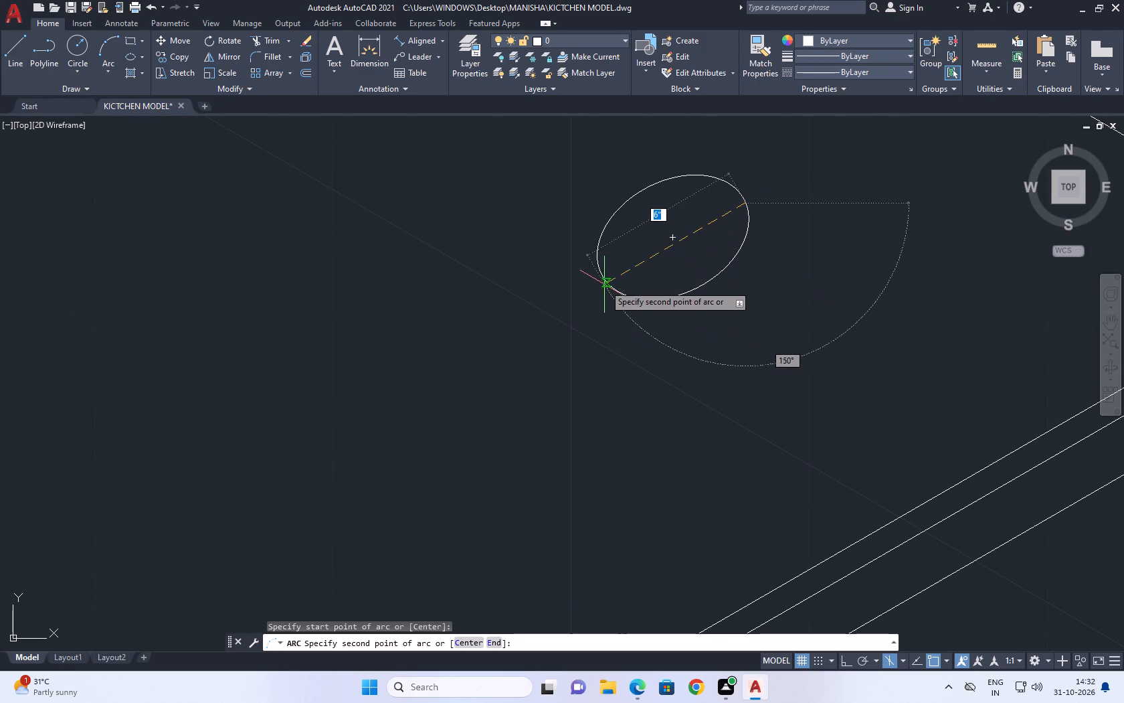
pyautogui.click(715, 295)
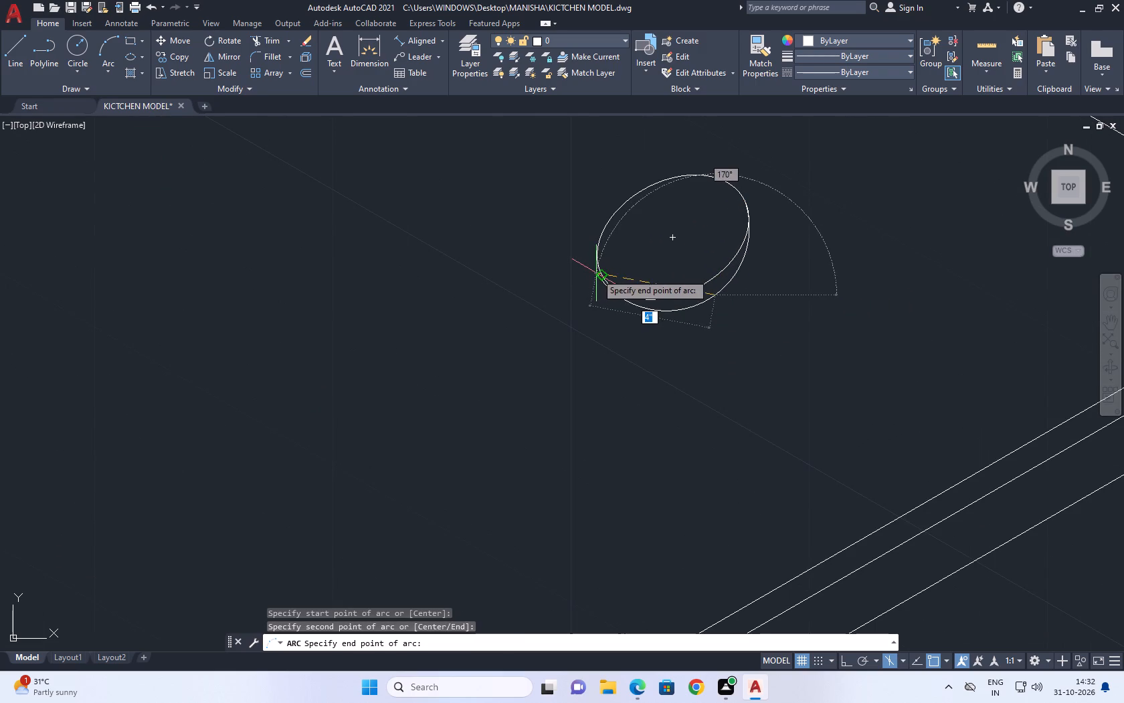
pyautogui.click(596, 273)
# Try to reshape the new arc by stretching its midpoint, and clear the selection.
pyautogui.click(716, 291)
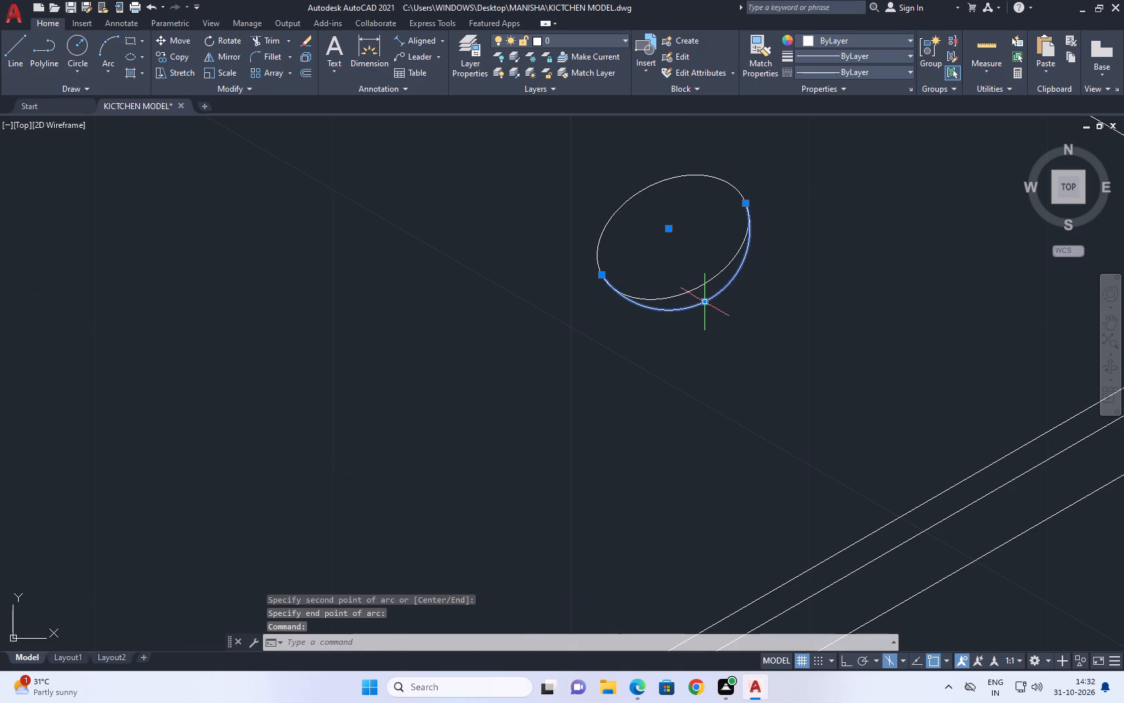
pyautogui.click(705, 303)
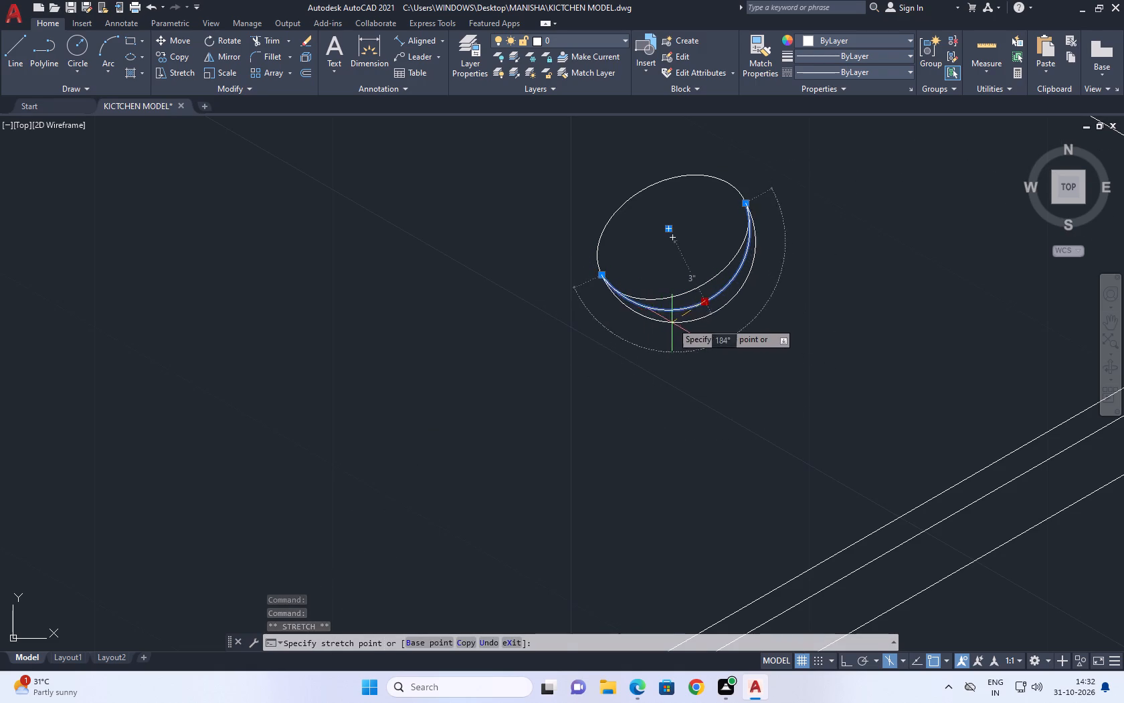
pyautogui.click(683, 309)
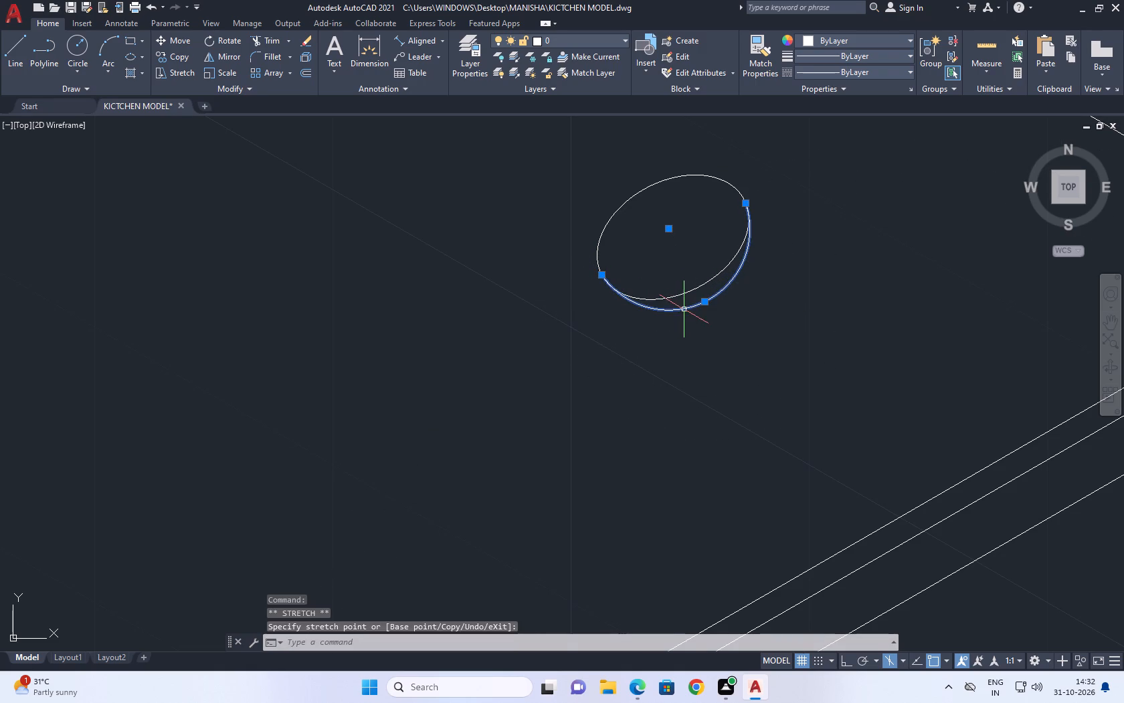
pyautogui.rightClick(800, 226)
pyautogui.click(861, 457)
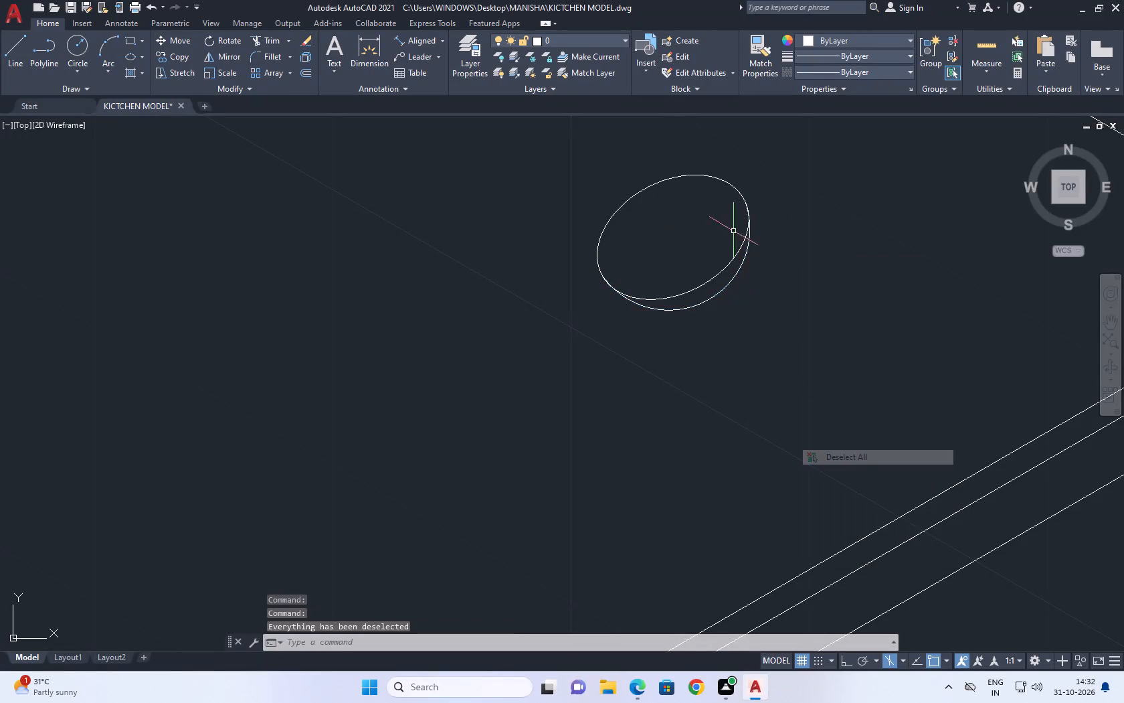
# Stretch both ends of the lower arc outward, clear of the ellipse's edge, and clear the selection.
pyautogui.scroll(2, 721, 197)
pyautogui.click(763, 291)
pyautogui.click(757, 308)
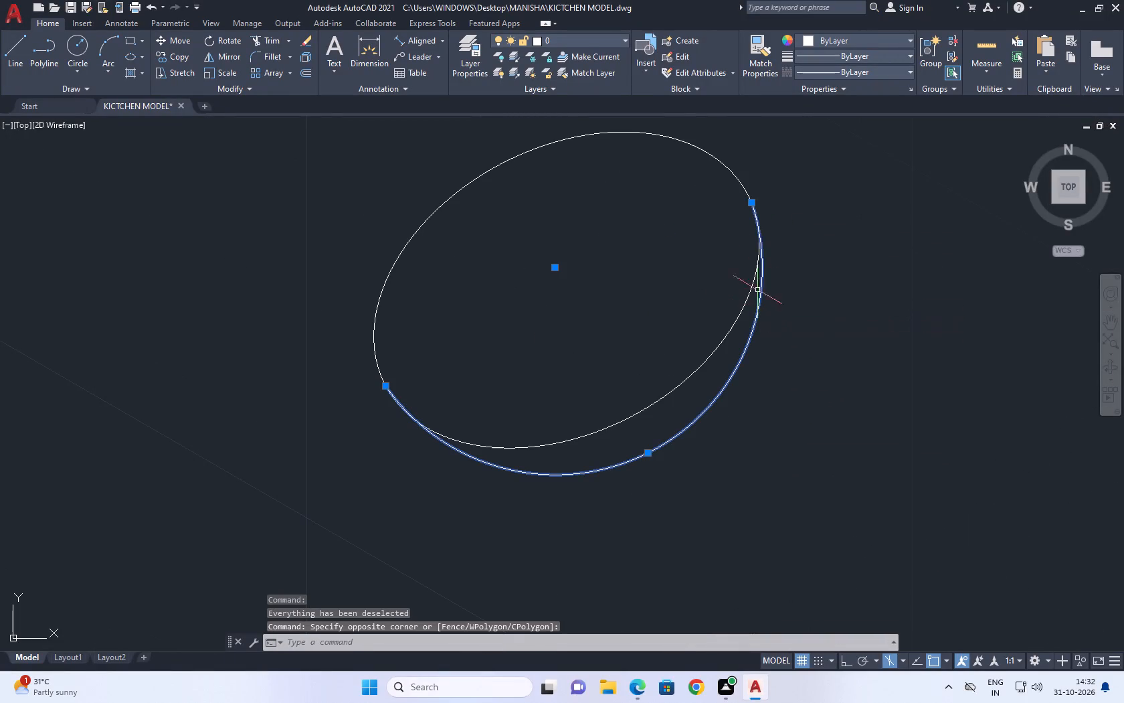
pyautogui.click(753, 200)
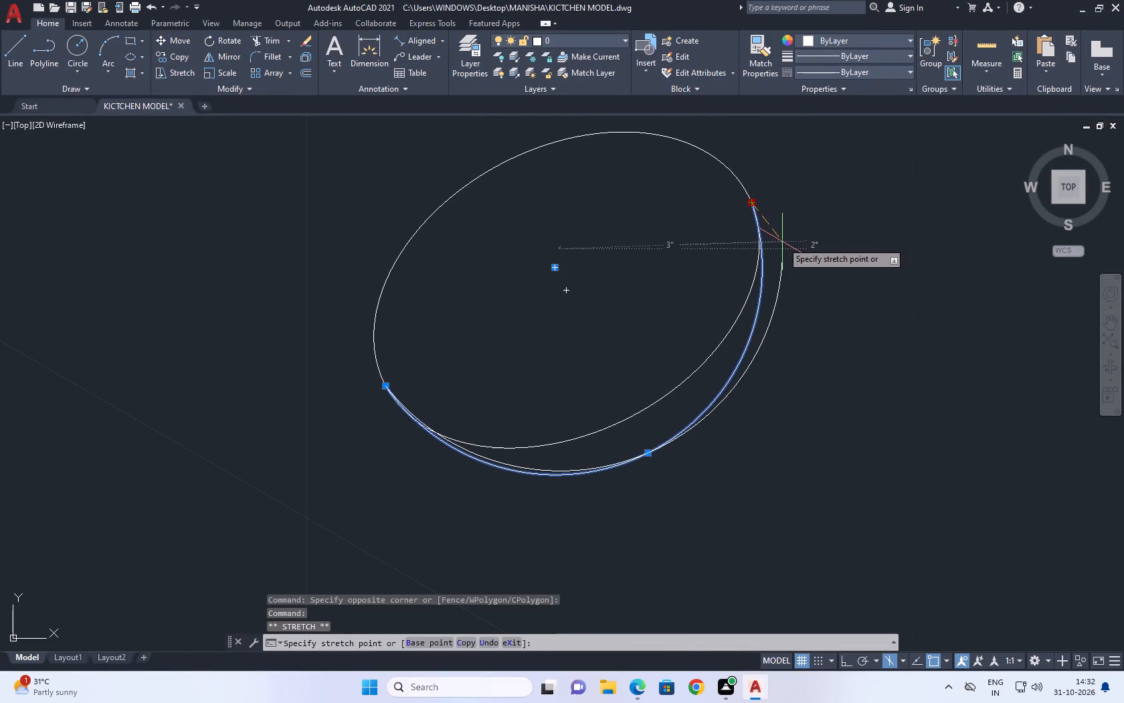
pyautogui.click(782, 244)
pyautogui.scroll(-2, 774, 237)
pyautogui.scroll(2, 653, 313)
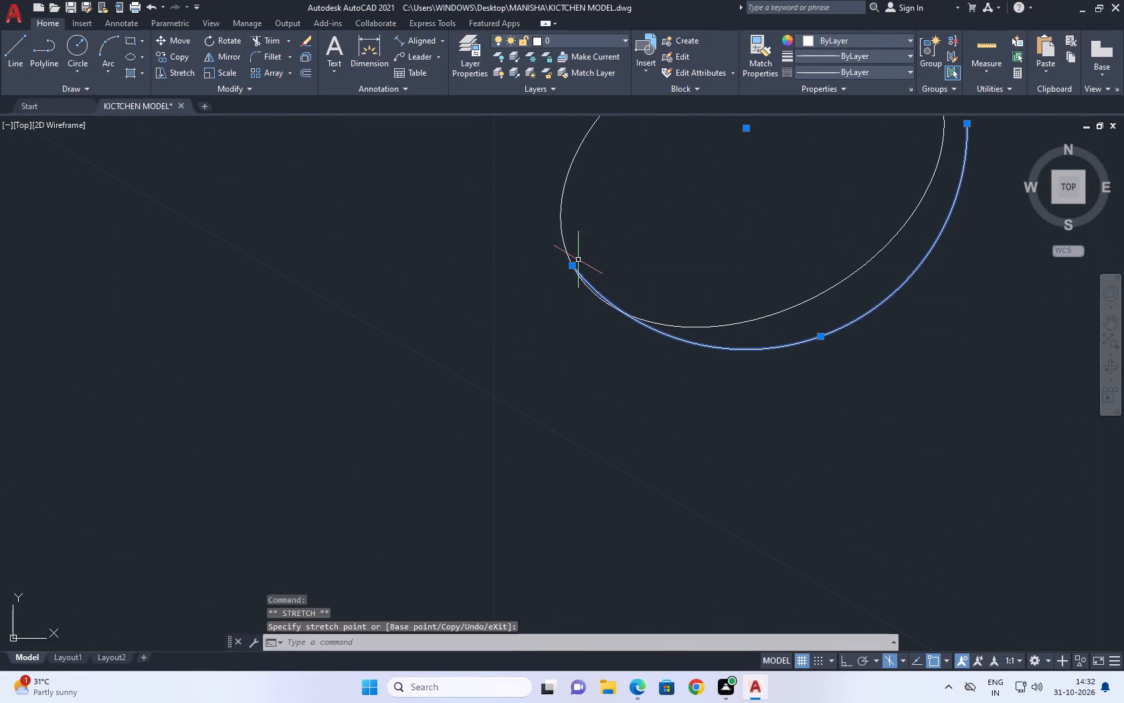
pyautogui.click(573, 262)
pyautogui.click(551, 284)
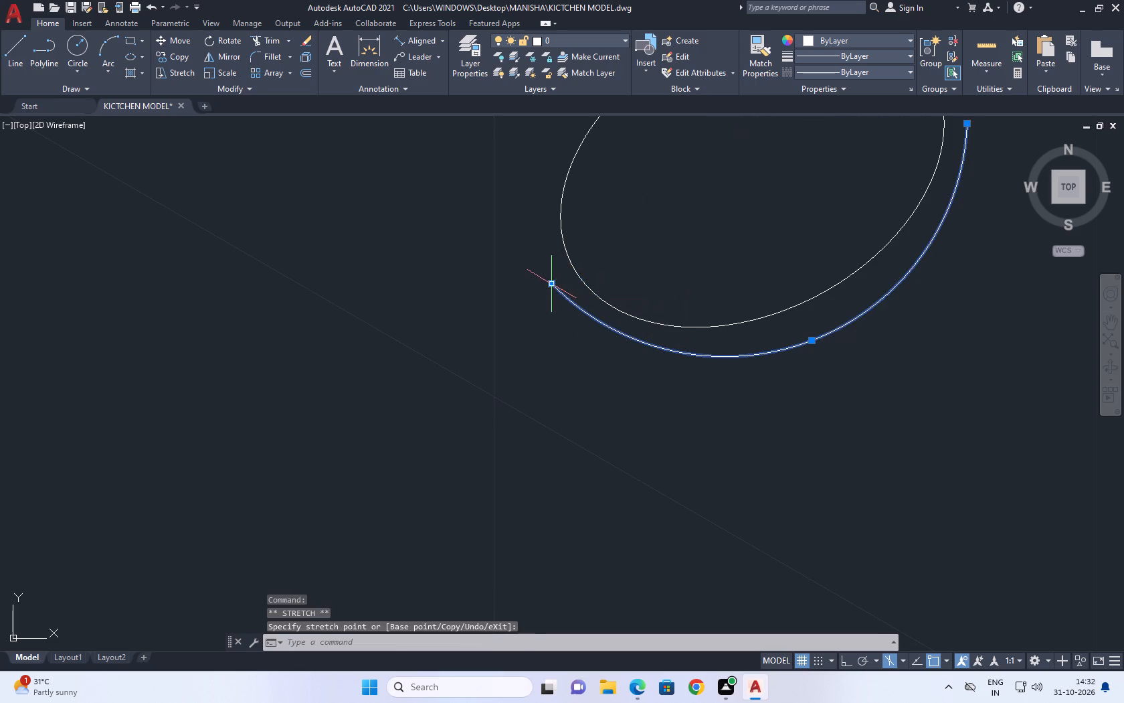
pyautogui.moveTo(707, 260); pyautogui.dragTo(663, 340, button='middle')
pyautogui.click(509, 364)
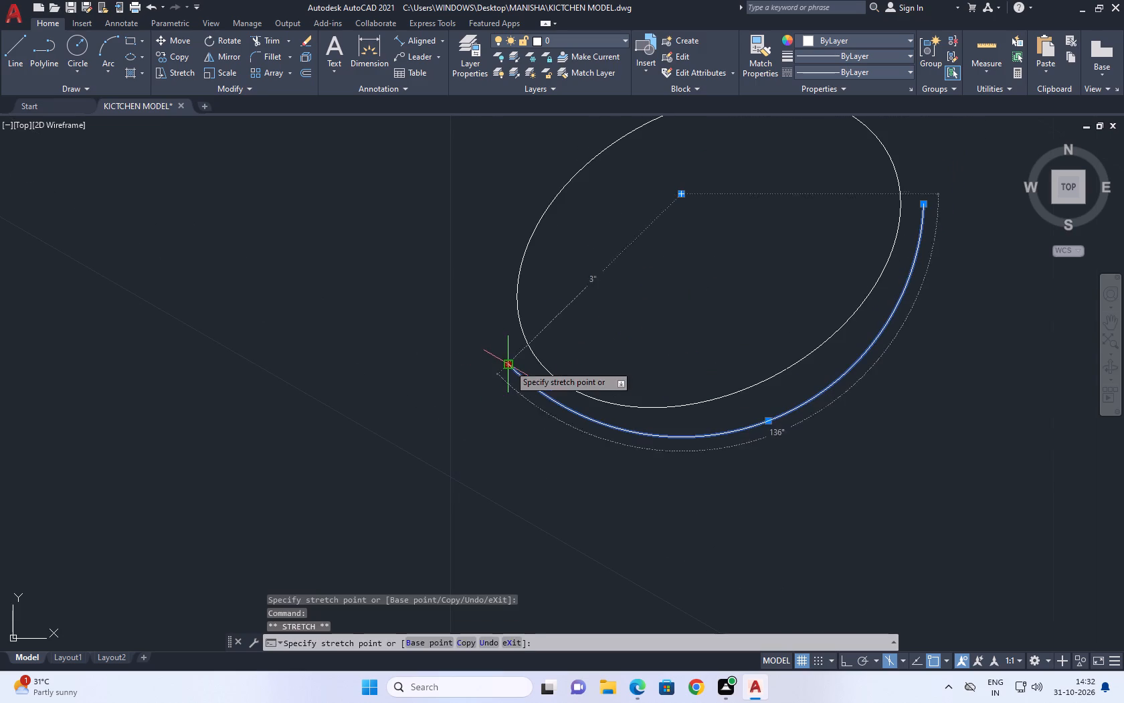
pyautogui.click(502, 378)
pyautogui.moveTo(630, 323); pyautogui.dragTo(638, 325, button='right')
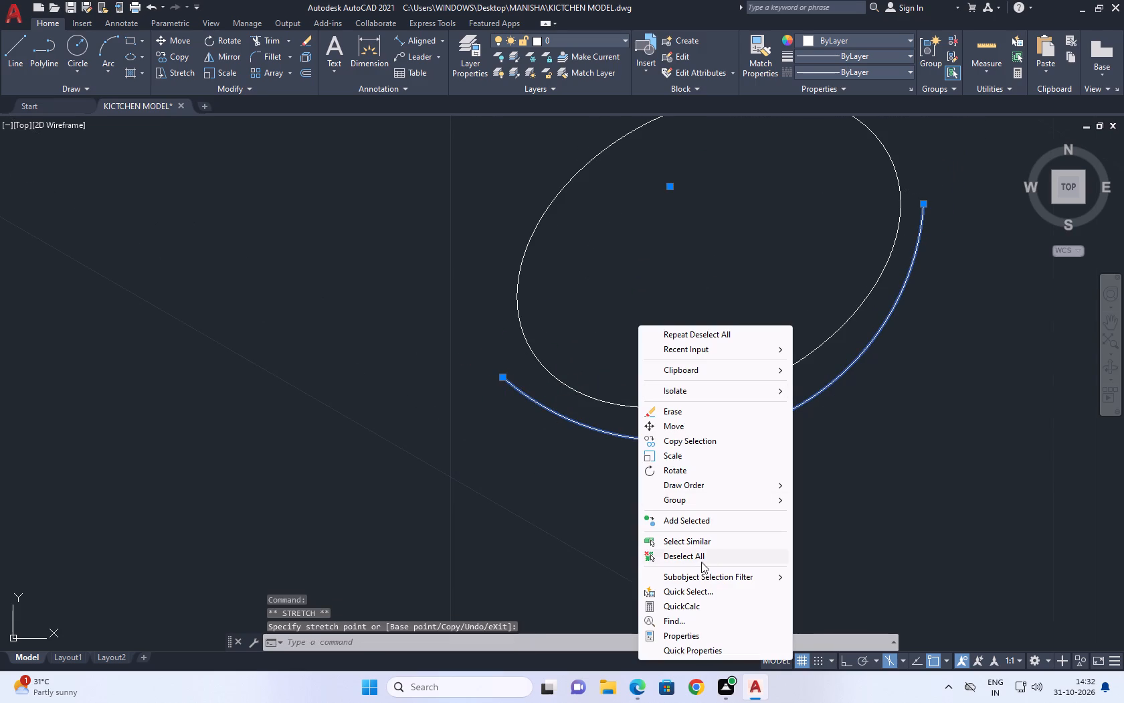
pyautogui.click(701, 561)
# Flatten the lower arc to a radius of about 4" by stretching its midpoint towards the ellipse, and clear the selection.
pyautogui.click(808, 398)
pyautogui.doubleClick(768, 422)
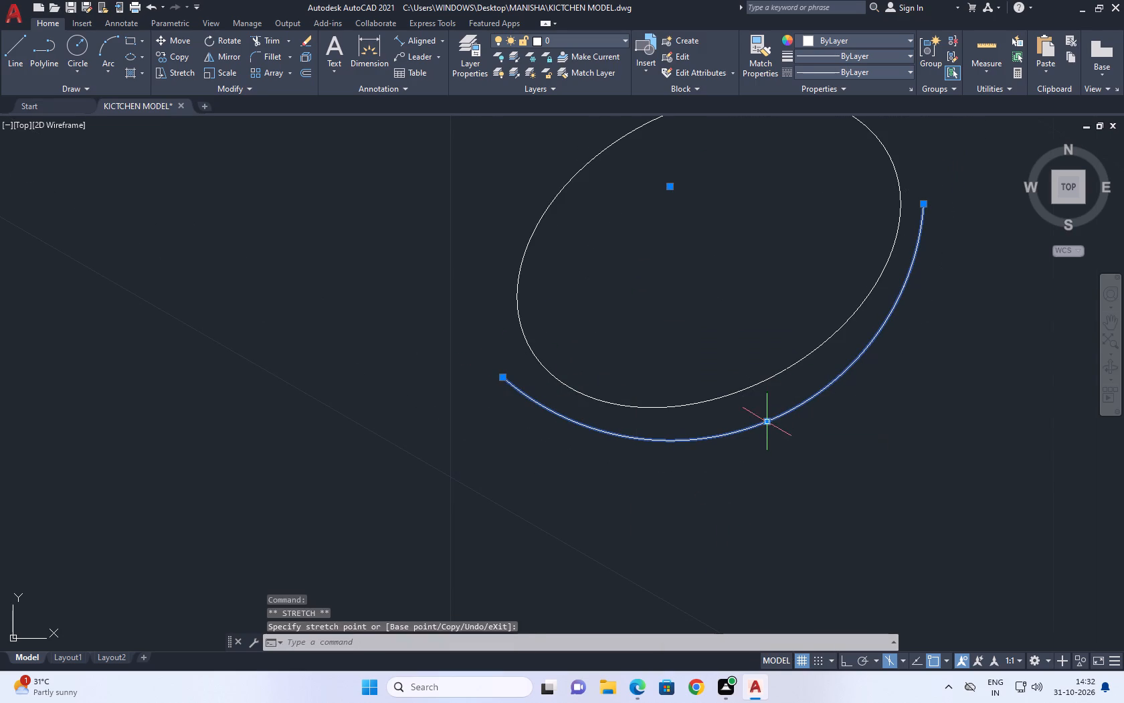
pyautogui.click(769, 421)
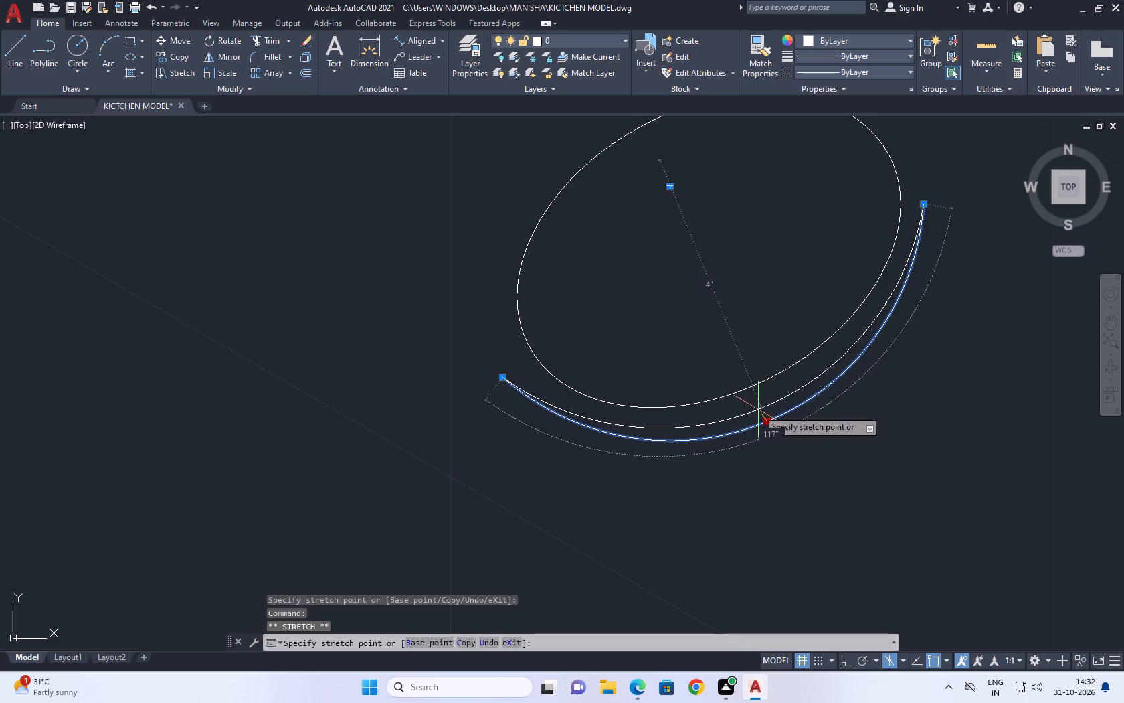
pyautogui.click(758, 410)
pyautogui.rightClick(718, 279)
pyautogui.click(789, 509)
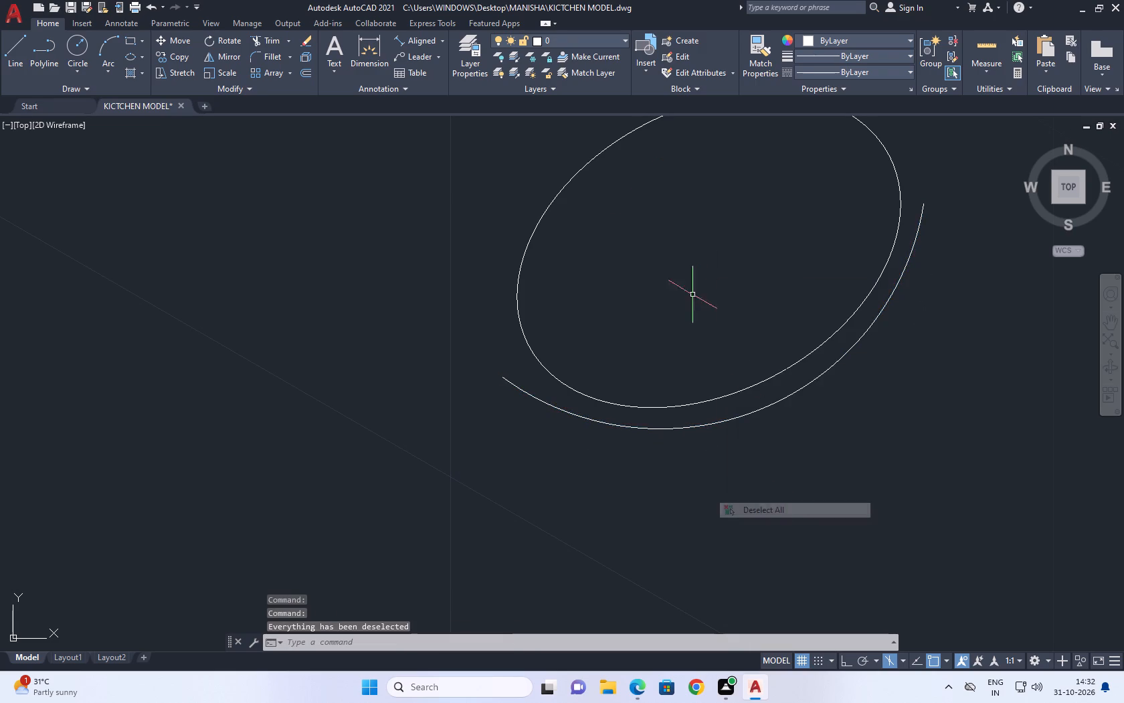
# Draw a small three-point arc joining the lower arc's left end to the ellipse's left edge.
pyautogui.moveTo(644, 266); pyautogui.dragTo(666, 305, button='middle')
pyautogui.click(110, 42)
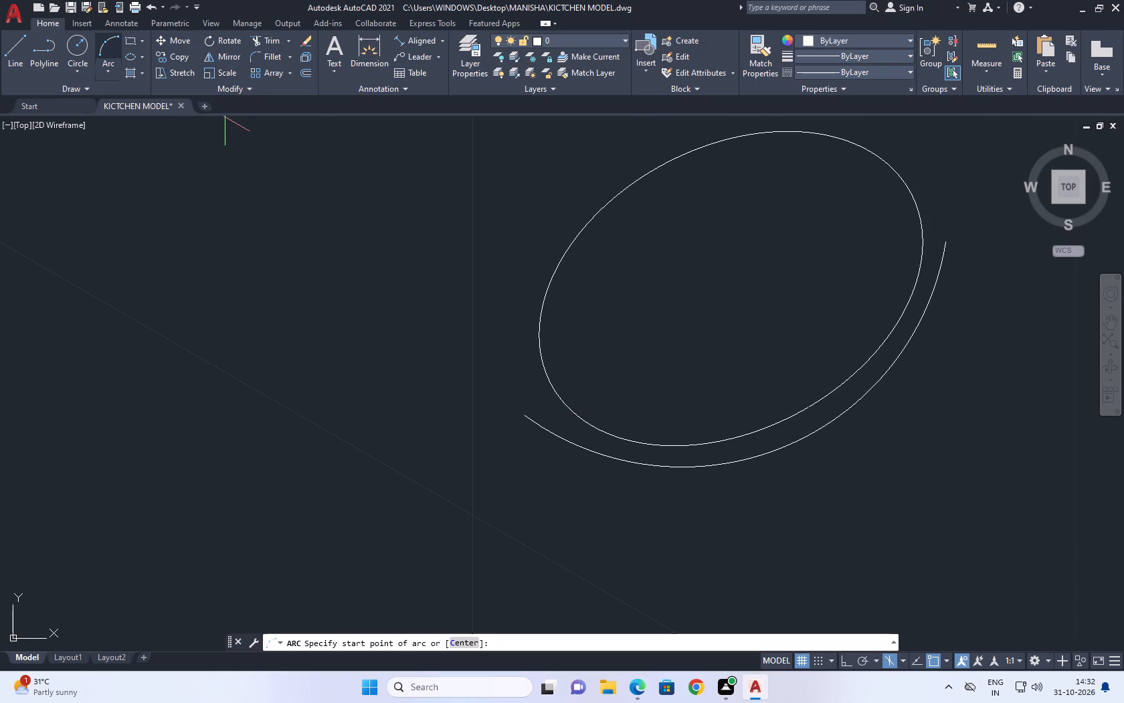
pyautogui.scroll(1, 546, 365)
pyautogui.click(510, 445)
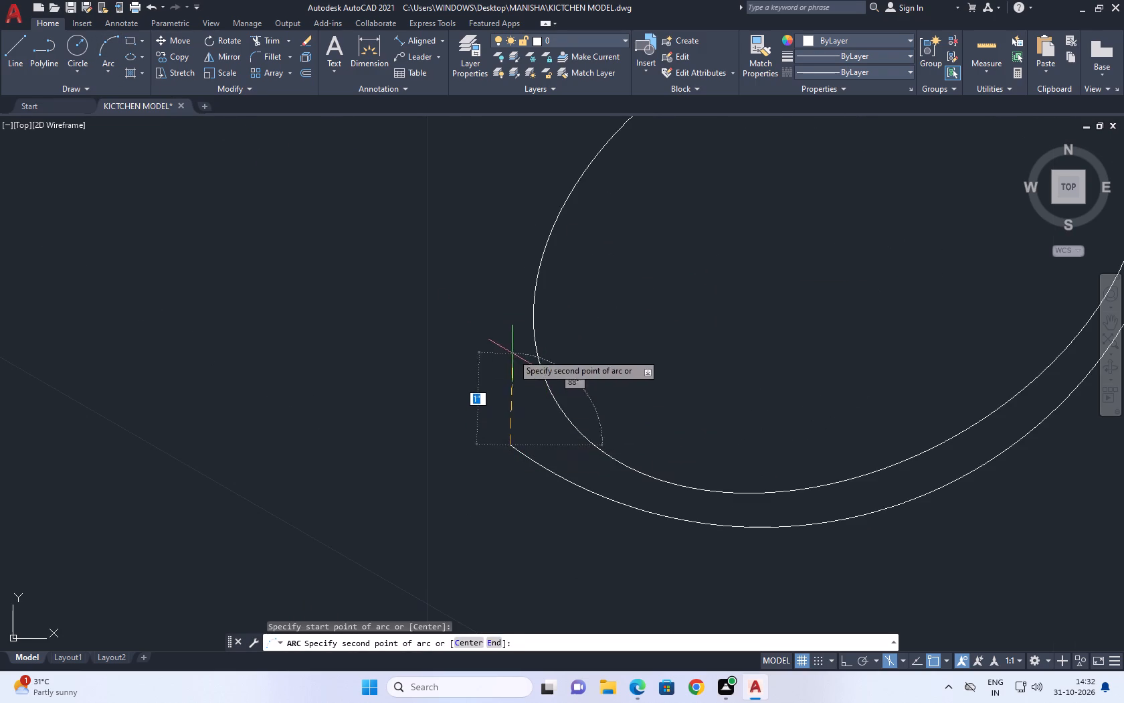
pyautogui.click(514, 351)
pyautogui.click(535, 303)
pyautogui.scroll(-2, 557, 302)
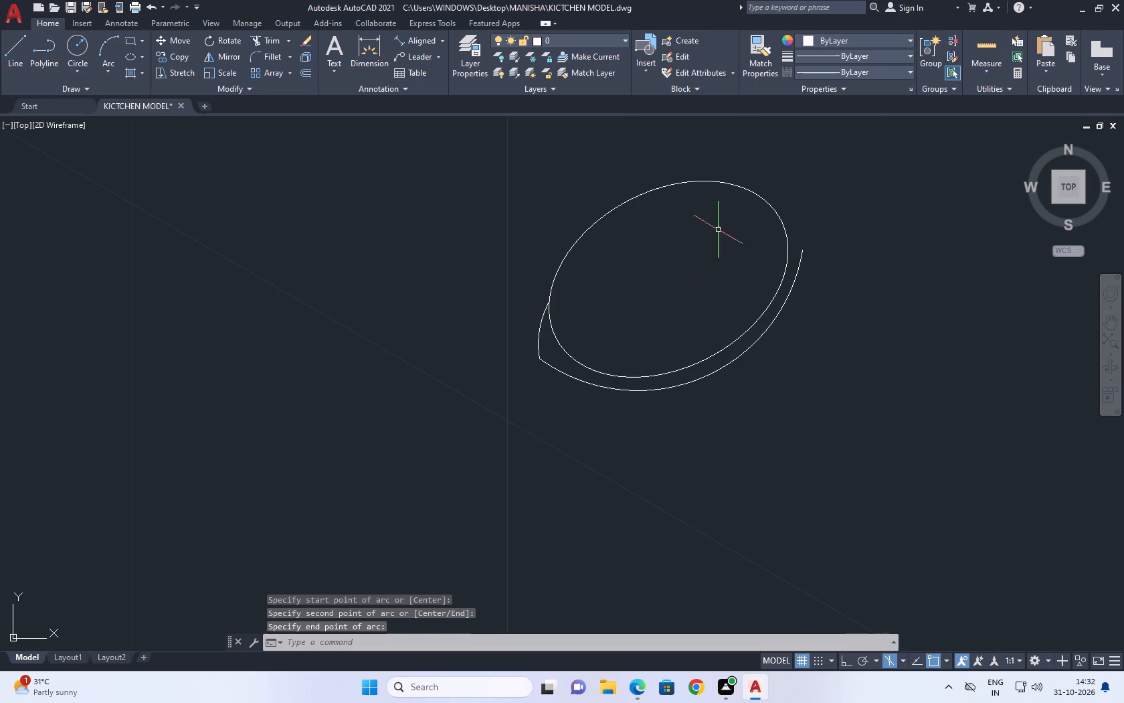
# Draw a three-point arc from the lower arc's right end, curving across the ellipse's upper-right edge to a point inside it.
pyautogui.moveTo(722, 228); pyautogui.dragTo(717, 256, button='middle')
pyautogui.rightClick(650, 231)
pyautogui.click(695, 239)
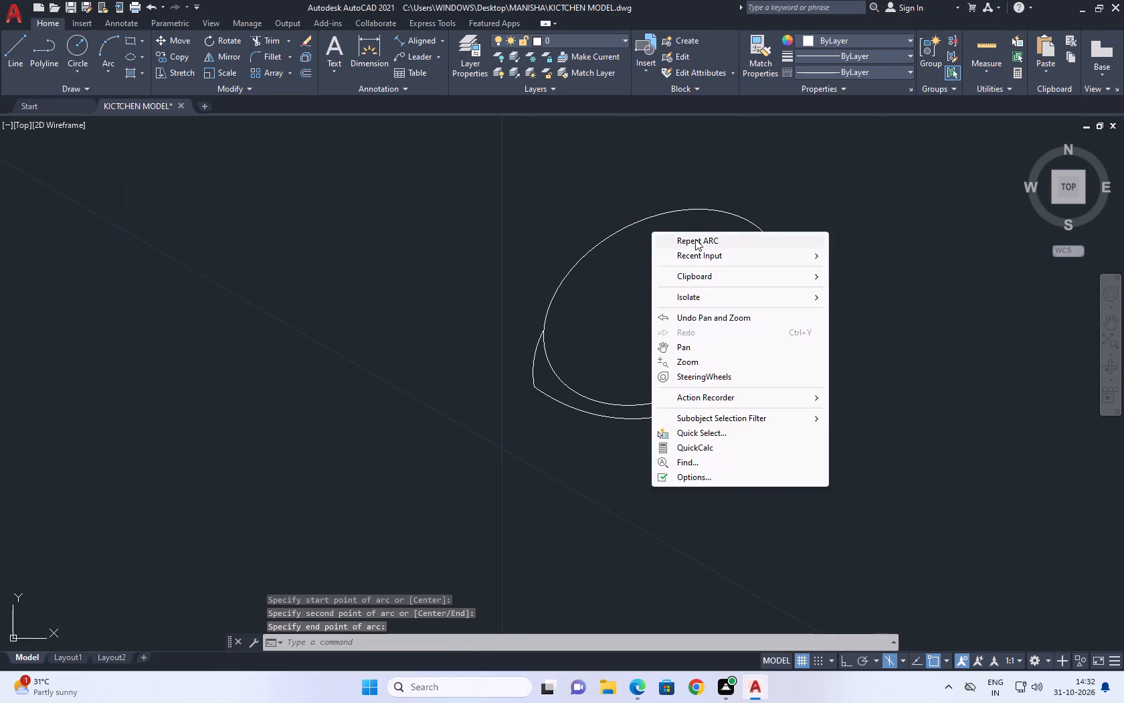
pyautogui.scroll(2, 797, 270)
pyautogui.click(794, 293)
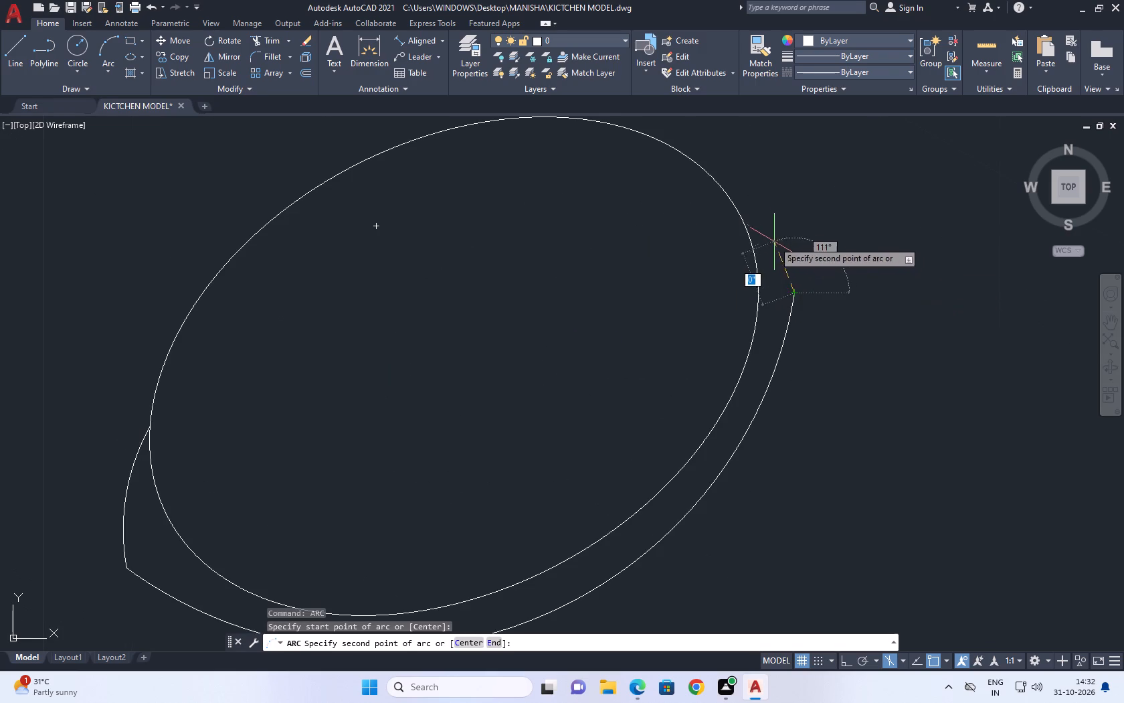
pyautogui.click(771, 236)
pyautogui.click(661, 221)
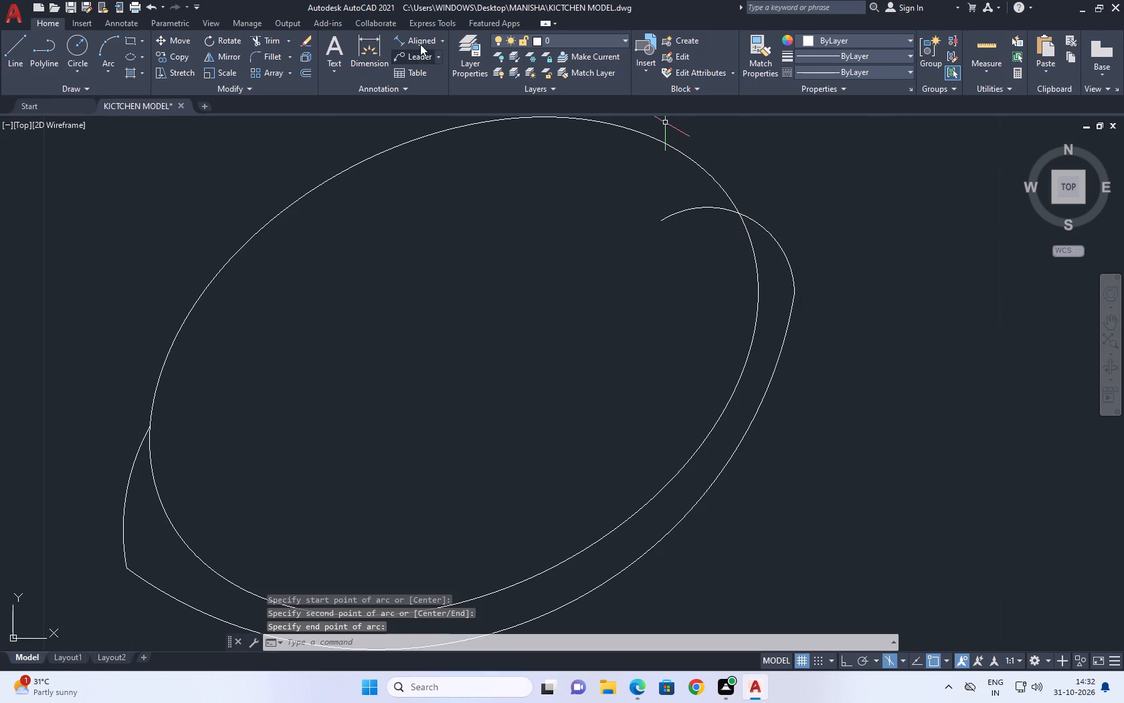
# Trim the part of the right-hand connecting arc that lies inside the ellipse.
pyautogui.click(270, 37)
pyautogui.click(662, 191)
pyautogui.click(715, 248)
pyautogui.rightClick(615, 211)
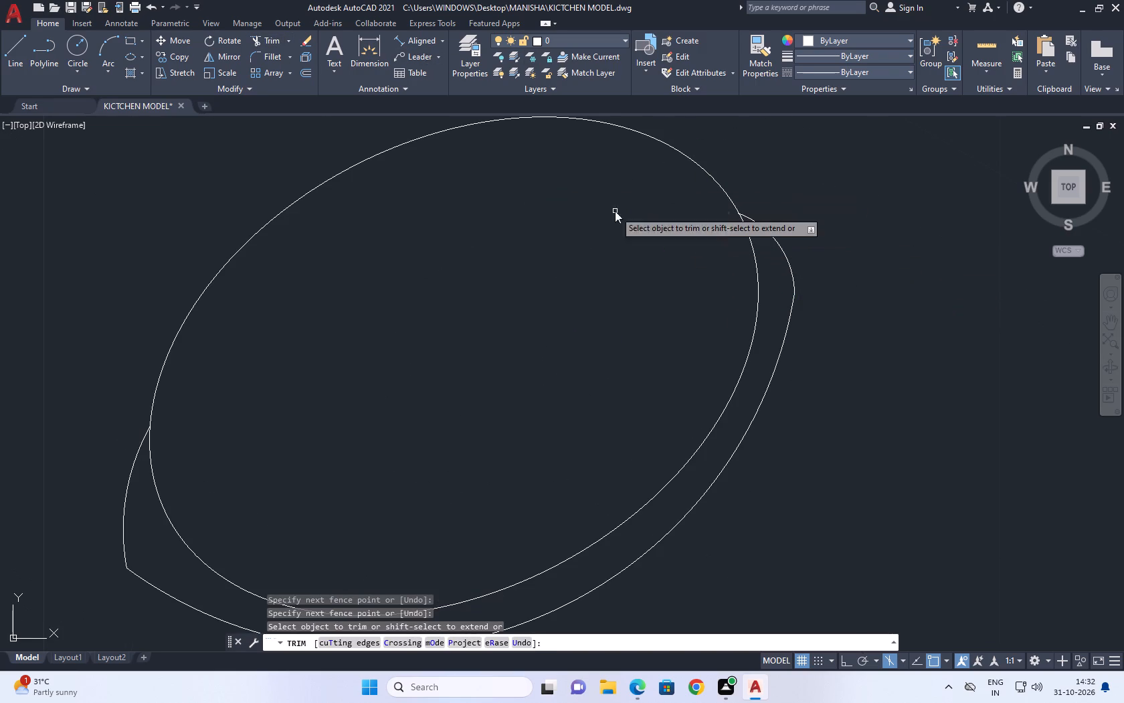
pyautogui.click(645, 223)
pyautogui.scroll(-3, 669, 231)
pyautogui.scroll(4, 534, 313)
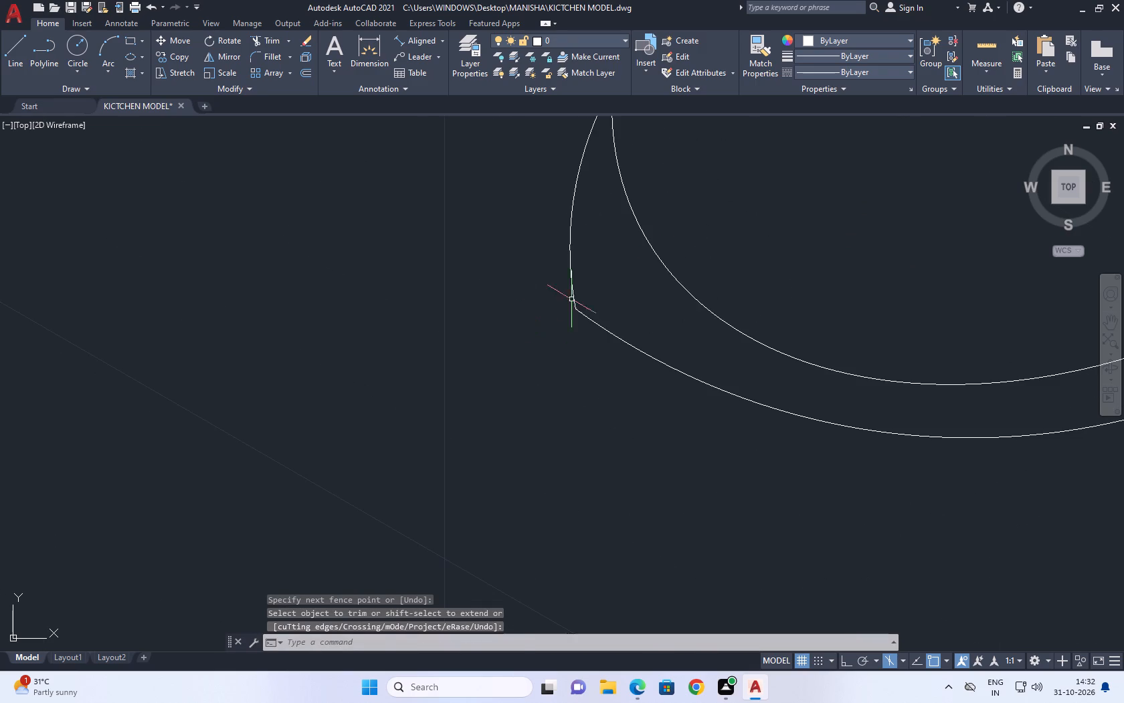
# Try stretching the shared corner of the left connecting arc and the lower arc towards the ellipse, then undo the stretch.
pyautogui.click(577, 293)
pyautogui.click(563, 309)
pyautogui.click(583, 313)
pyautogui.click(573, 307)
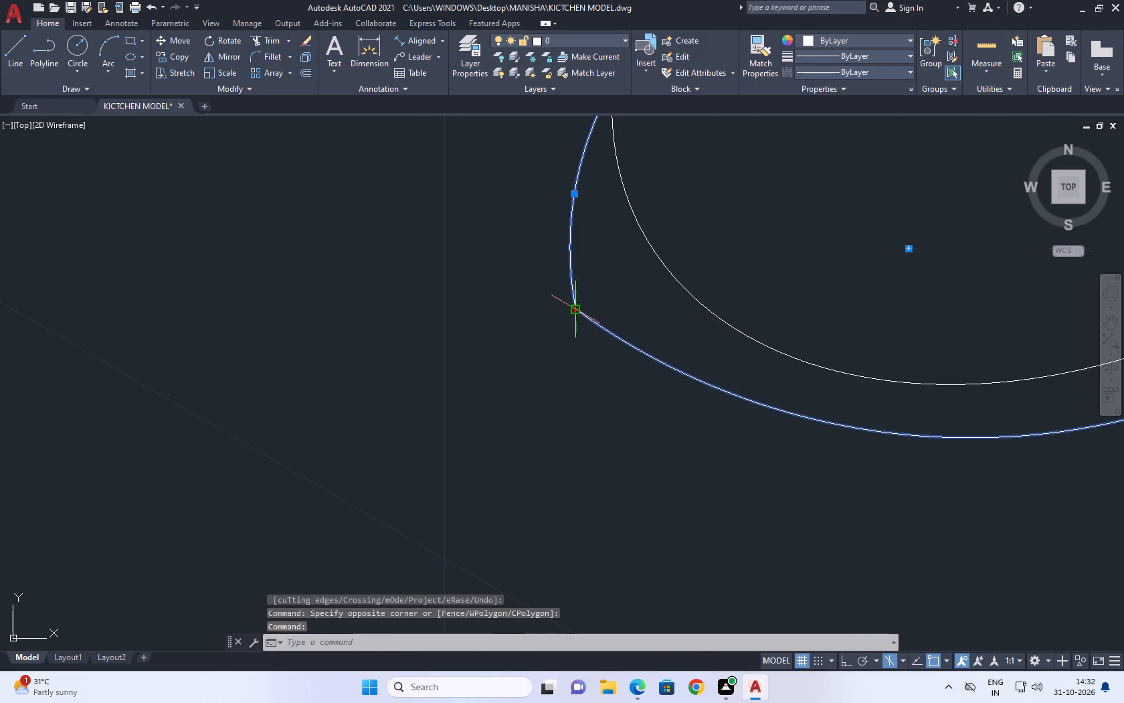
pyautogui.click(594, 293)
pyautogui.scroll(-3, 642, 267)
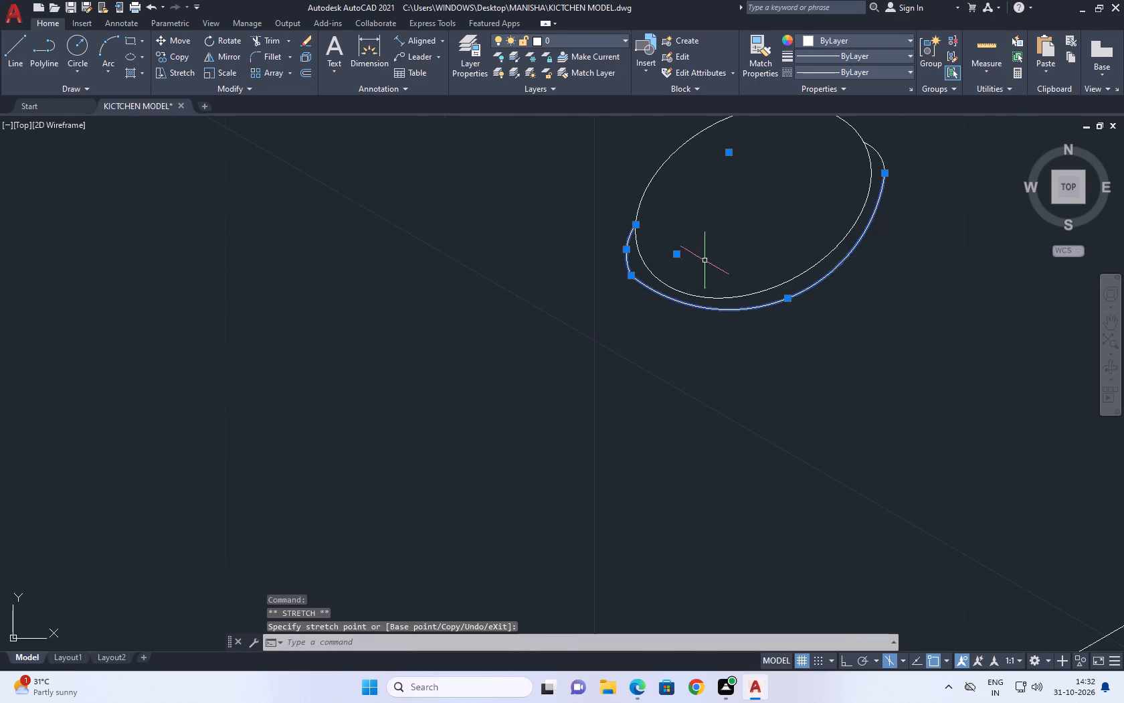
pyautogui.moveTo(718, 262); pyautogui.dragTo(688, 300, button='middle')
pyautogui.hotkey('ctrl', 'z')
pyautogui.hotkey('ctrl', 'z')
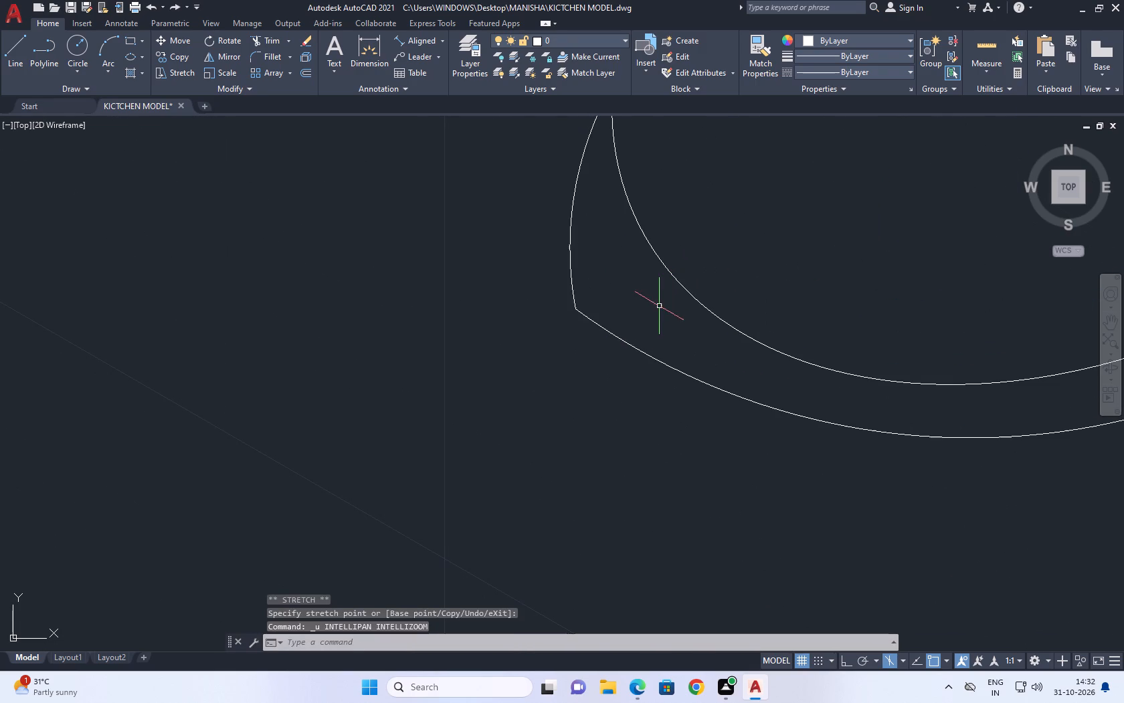
# Stretch the left connecting arc's lower end to a point further along the lower arc, and clear the selection.
pyautogui.click(595, 270)
pyautogui.click(558, 228)
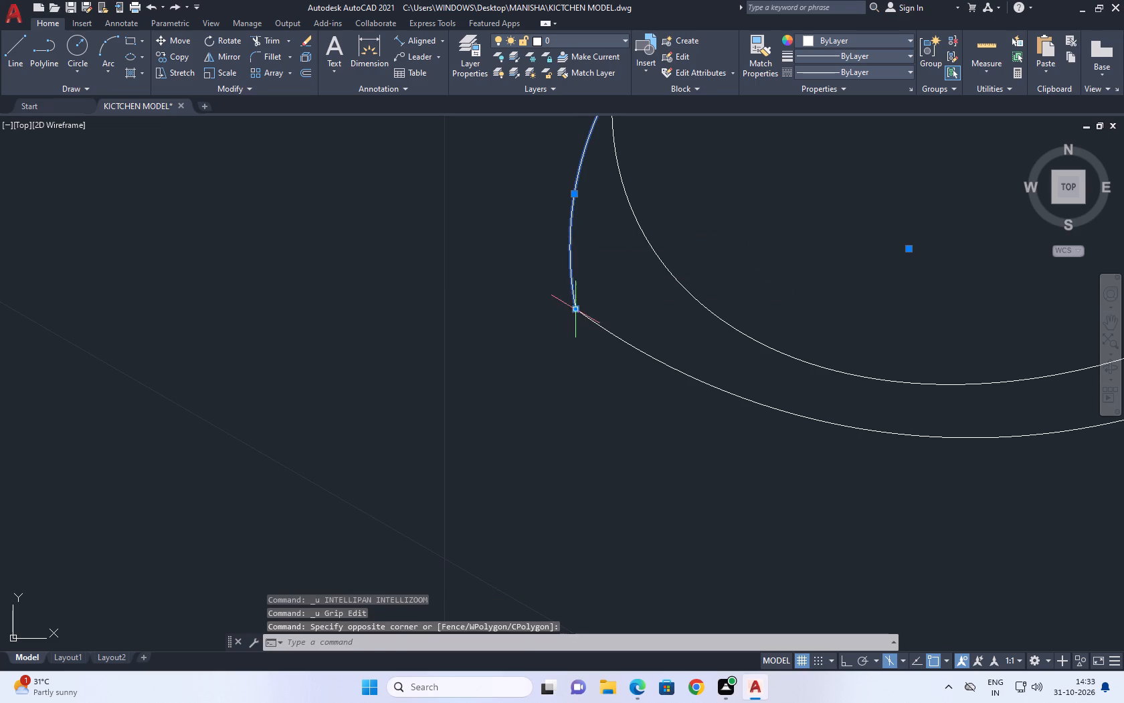
pyautogui.click(575, 306)
pyautogui.click(620, 338)
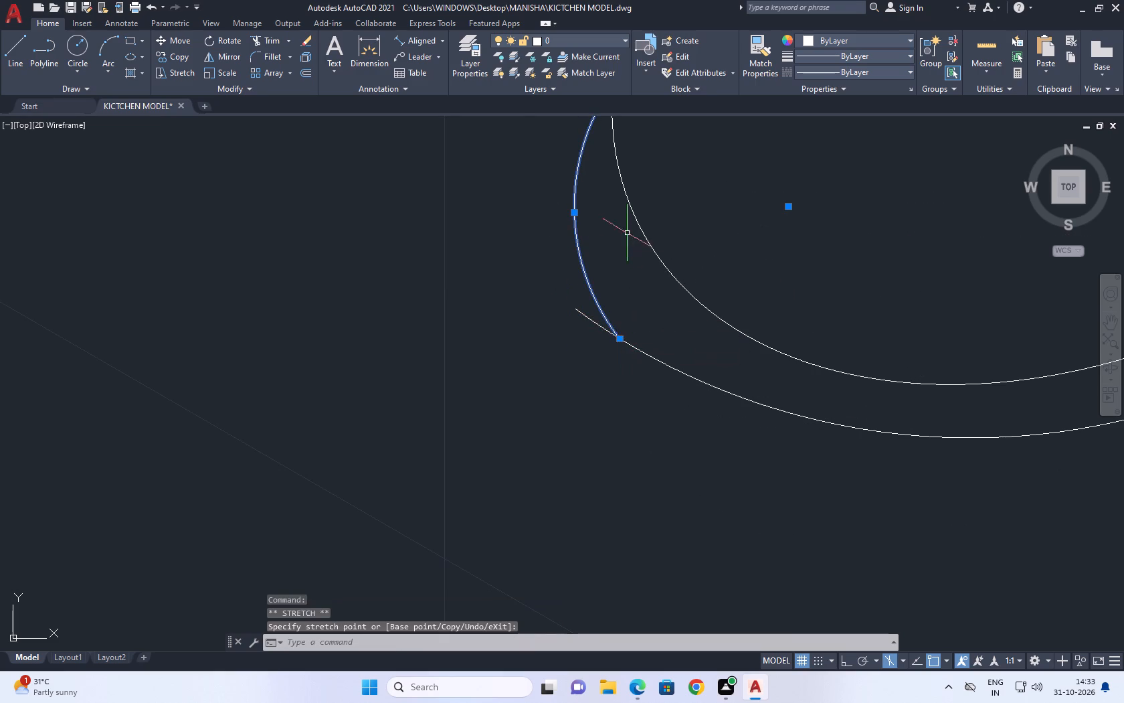
pyautogui.scroll(-2, 633, 239)
pyautogui.moveTo(708, 231); pyautogui.dragTo(711, 248, button='middle')
pyautogui.press('Escape')
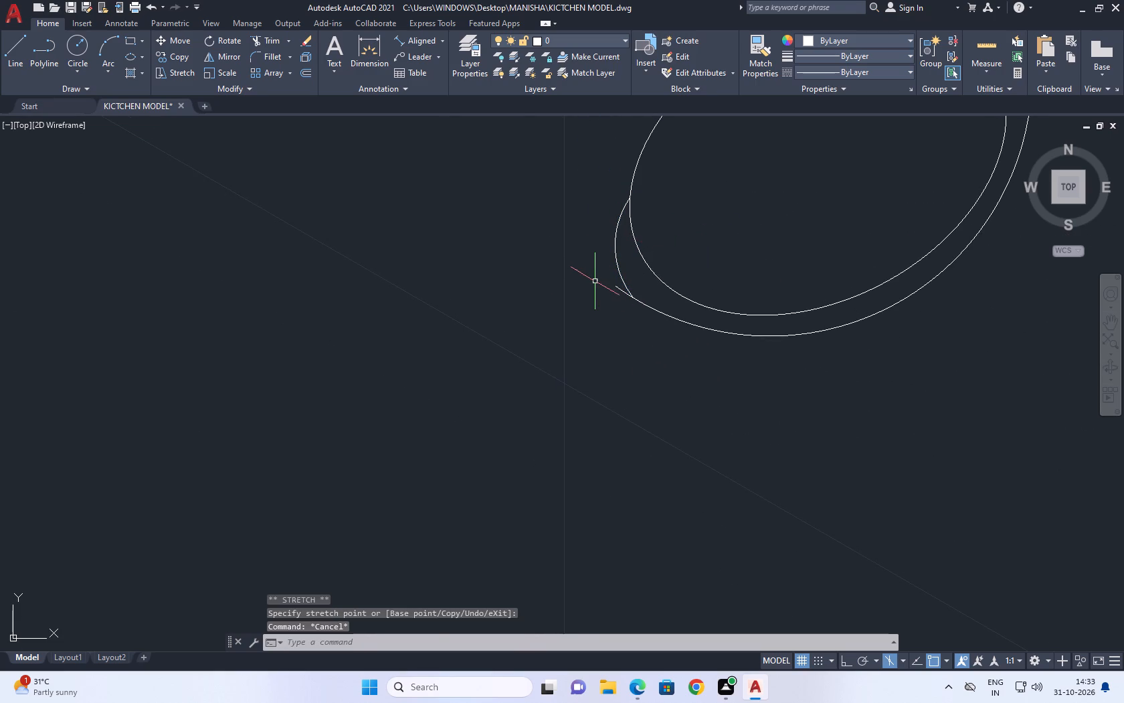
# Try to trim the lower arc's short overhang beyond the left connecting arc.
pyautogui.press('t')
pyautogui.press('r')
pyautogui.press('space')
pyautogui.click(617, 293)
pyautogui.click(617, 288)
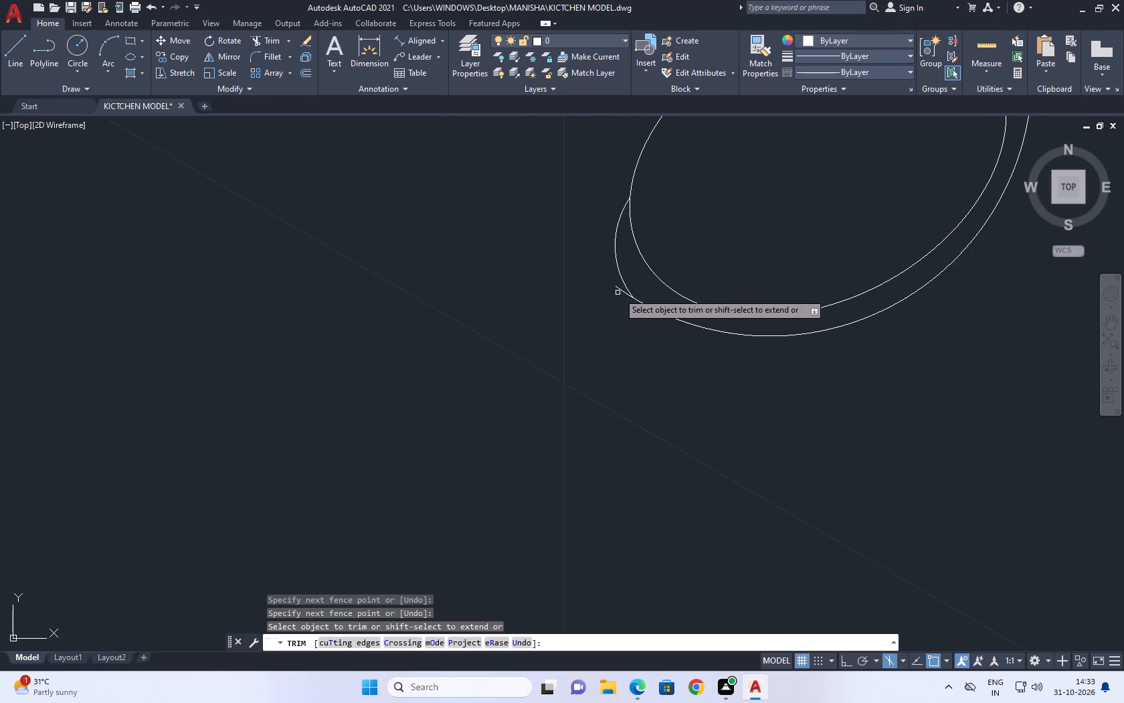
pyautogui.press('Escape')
# Extend the left connecting arc's lower end past the corner until it meets the lower arc again.
pyautogui.scroll(3, 621, 299)
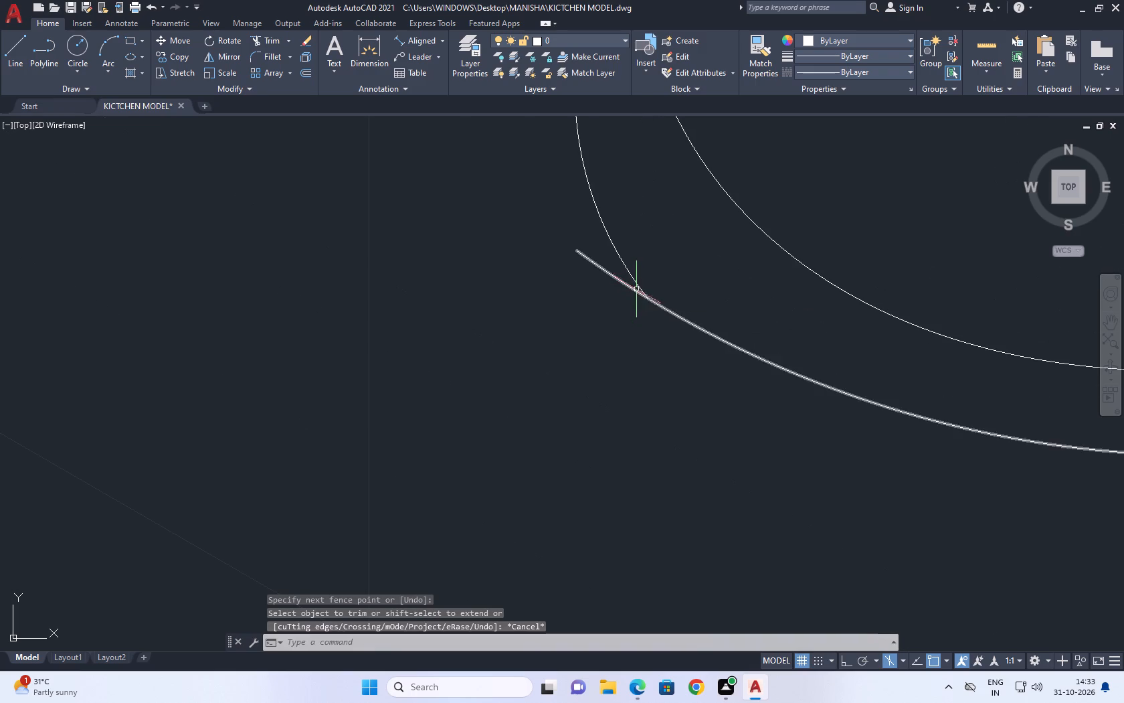
pyautogui.press('e')
pyautogui.press('x')
pyautogui.press('space')
pyautogui.click(640, 269)
pyautogui.click(601, 250)
pyautogui.press('Escape')
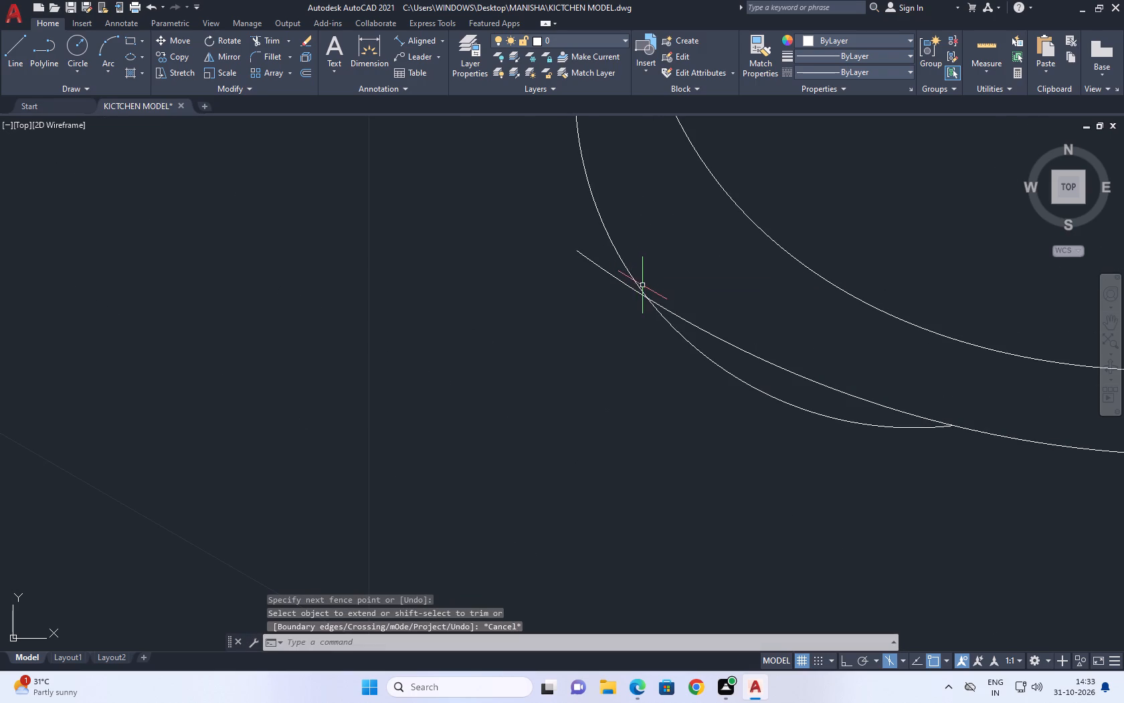
# Trim the lower arc's overhanging left end and the connecting arc's surplus below the lower arc, leaving a single corner.
pyautogui.press('t')
pyautogui.press('r')
pyautogui.press('space')
pyautogui.click(601, 270)
pyautogui.press('Escape')
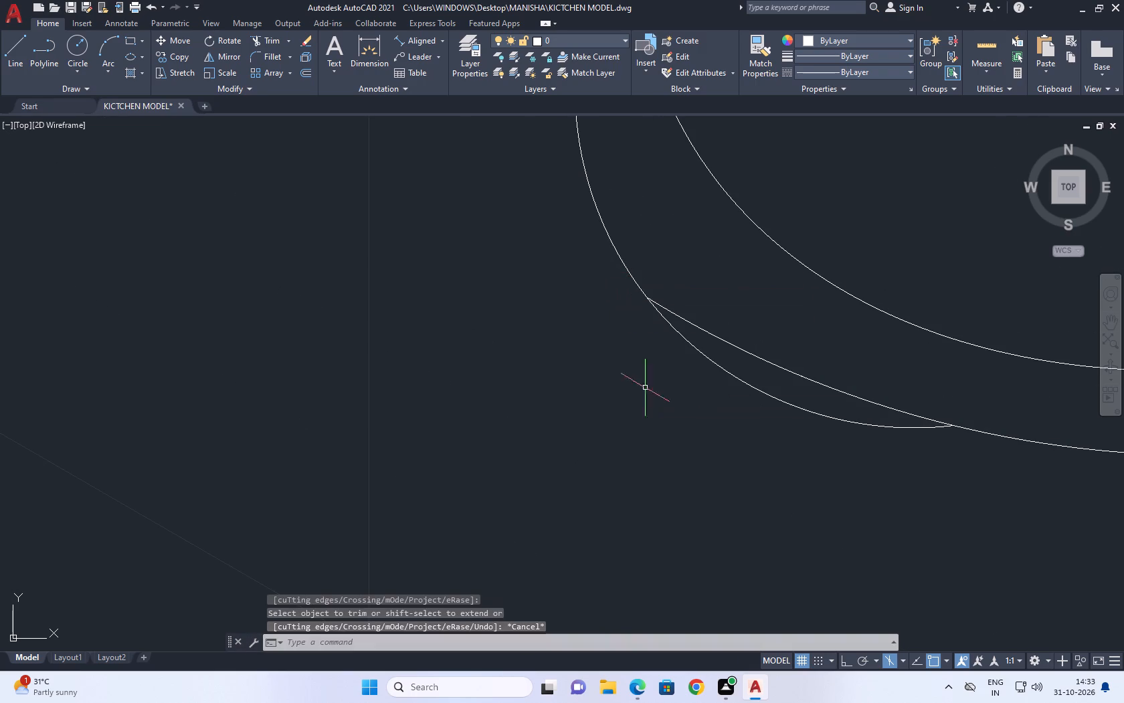
pyautogui.write('TR')
pyautogui.press('space')
pyautogui.click(751, 379)
pyautogui.click(706, 402)
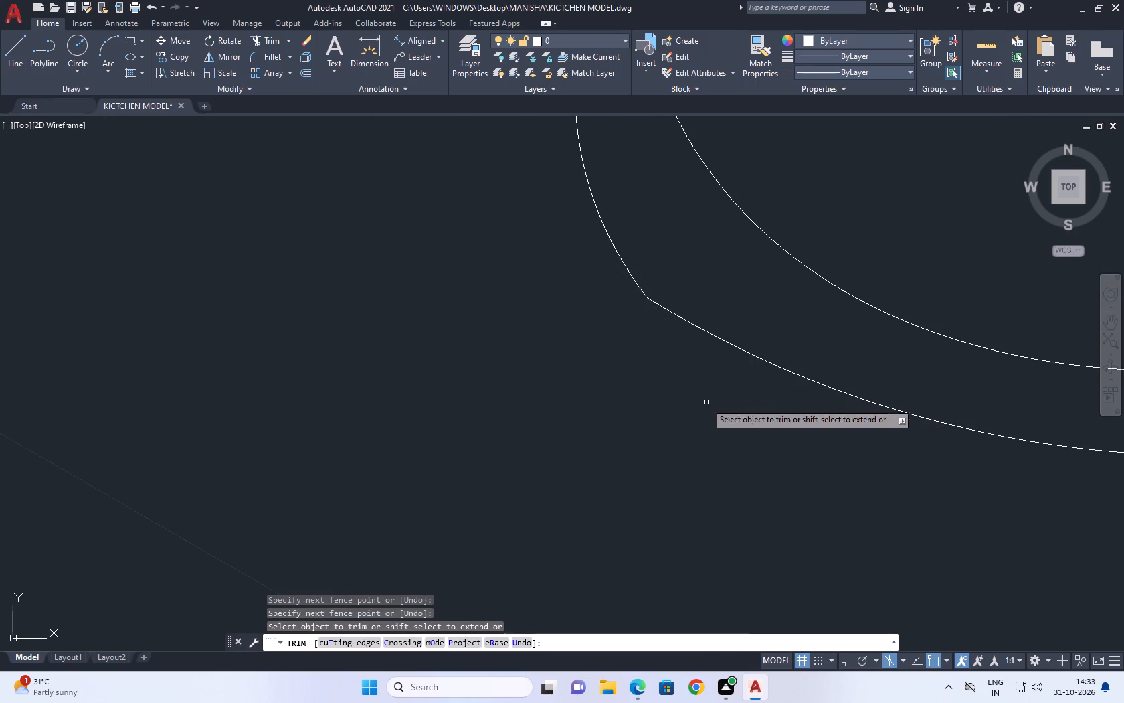
pyautogui.scroll(-5, 361, 369)
pyautogui.press('Escape')
pyautogui.moveTo(567, 281); pyautogui.dragTo(616, 317, button='middle')
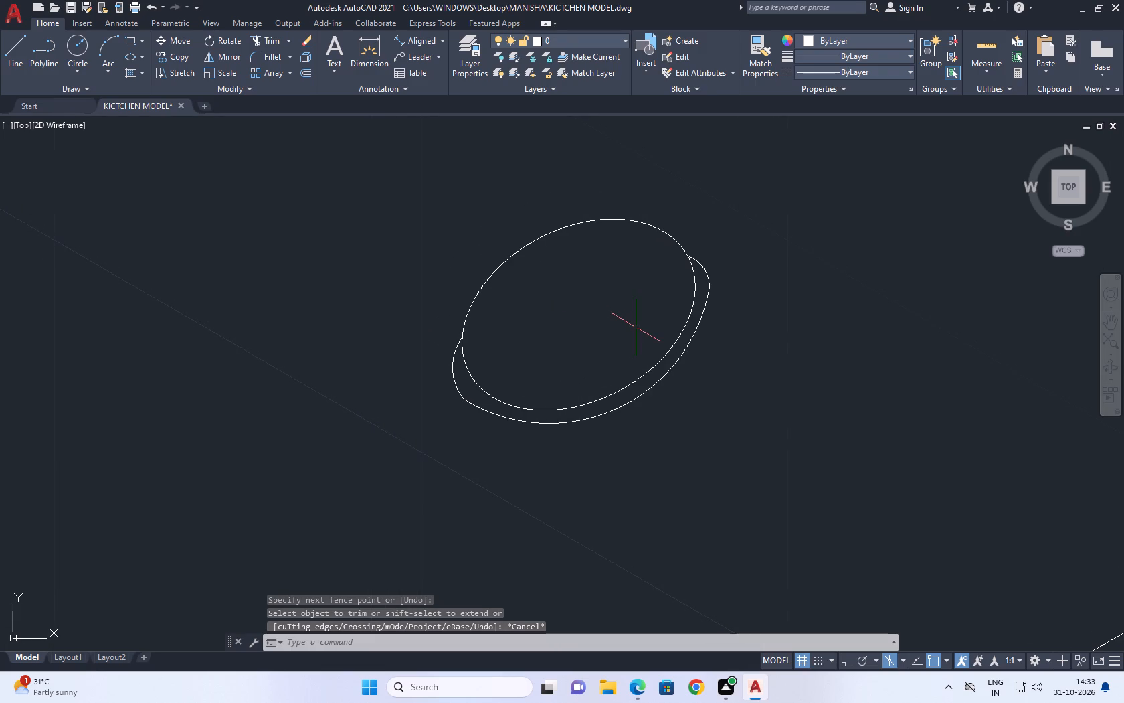
# Draw a small ellipse inside the dish near its upper edge and stretch its side outward into a wide oval.
pyautogui.click(130, 56)
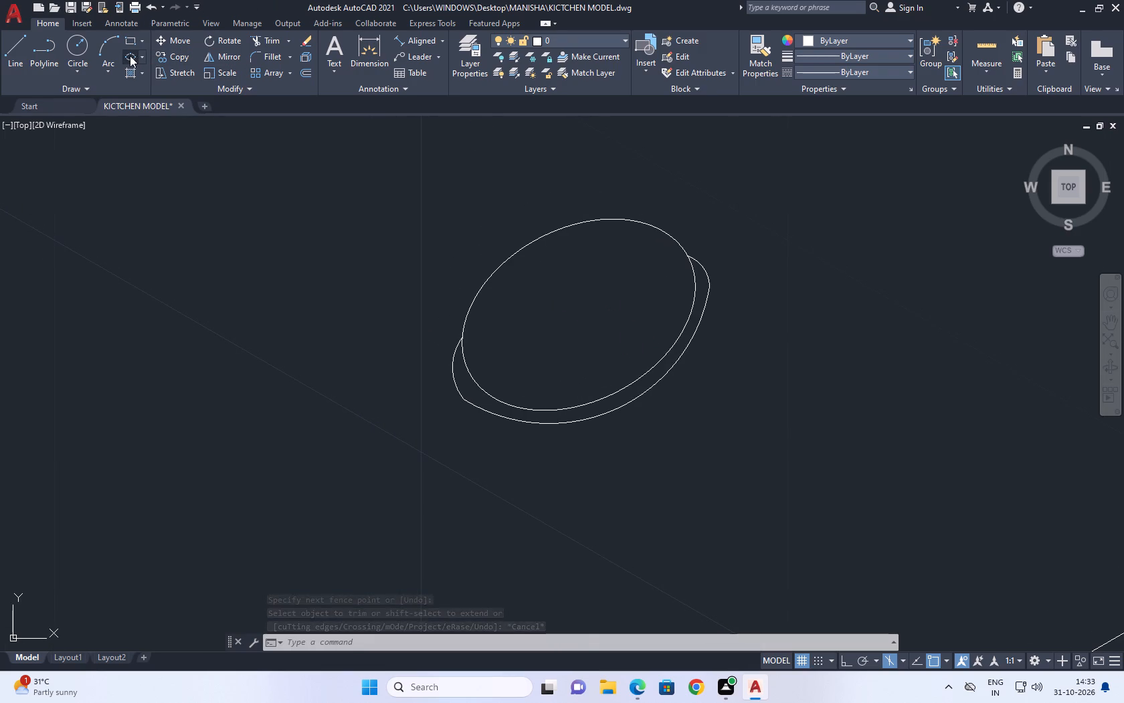
pyautogui.scroll(2, 625, 258)
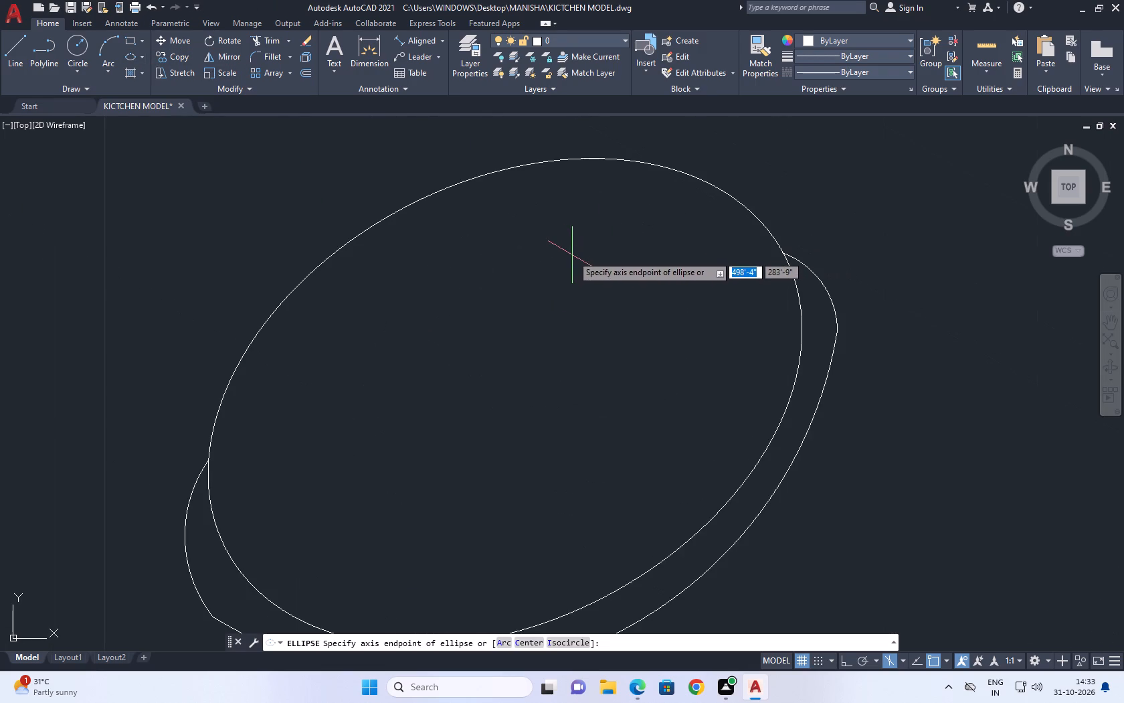
pyautogui.click(572, 255)
pyautogui.click(609, 253)
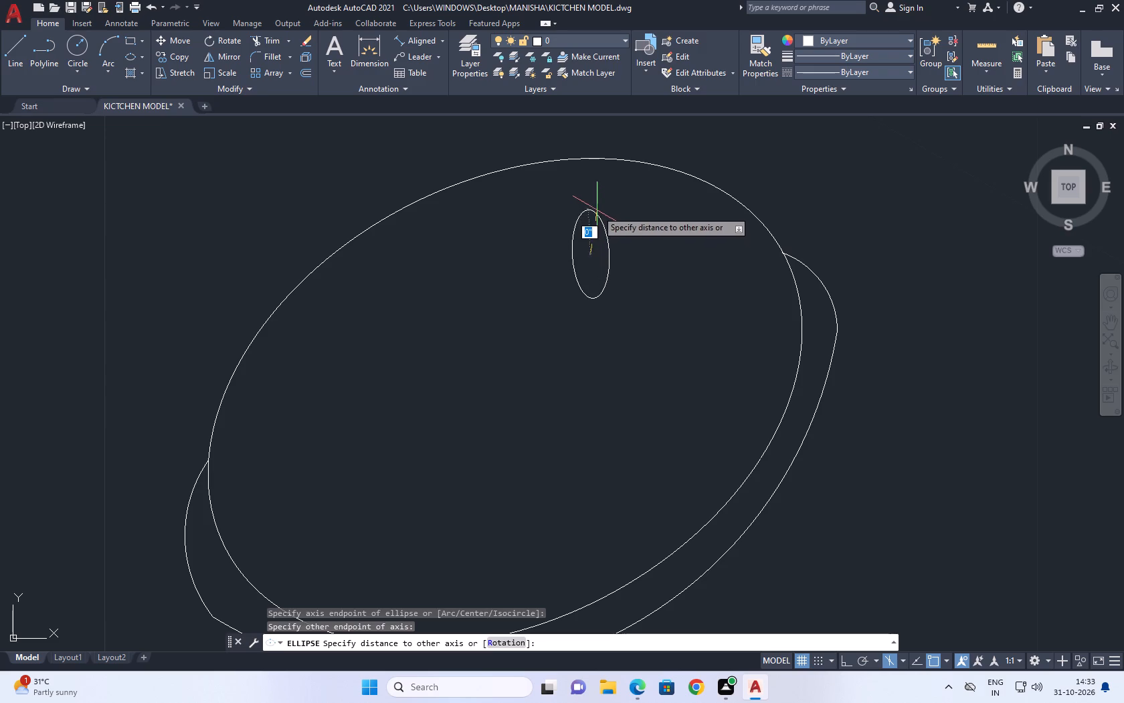
pyautogui.click(597, 210)
pyautogui.click(607, 246)
pyautogui.click(610, 252)
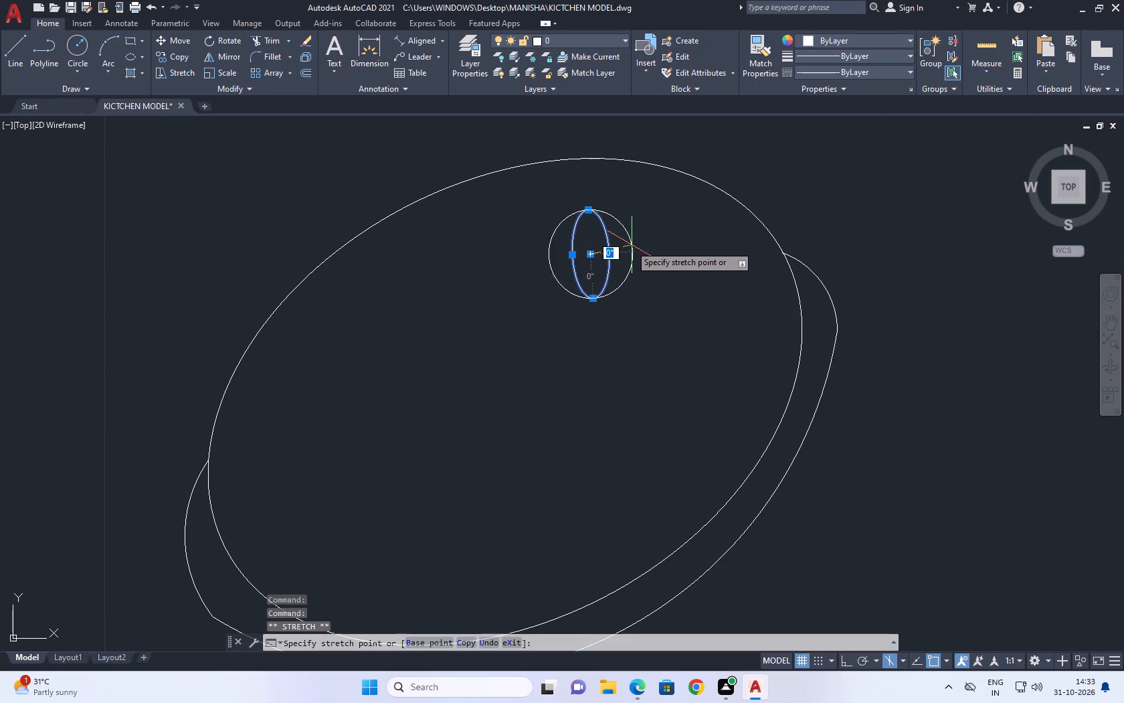
pyautogui.click(650, 241)
# Copy the small ellipse to ten more positions spread across the inside of the dish.
pyautogui.press('c')
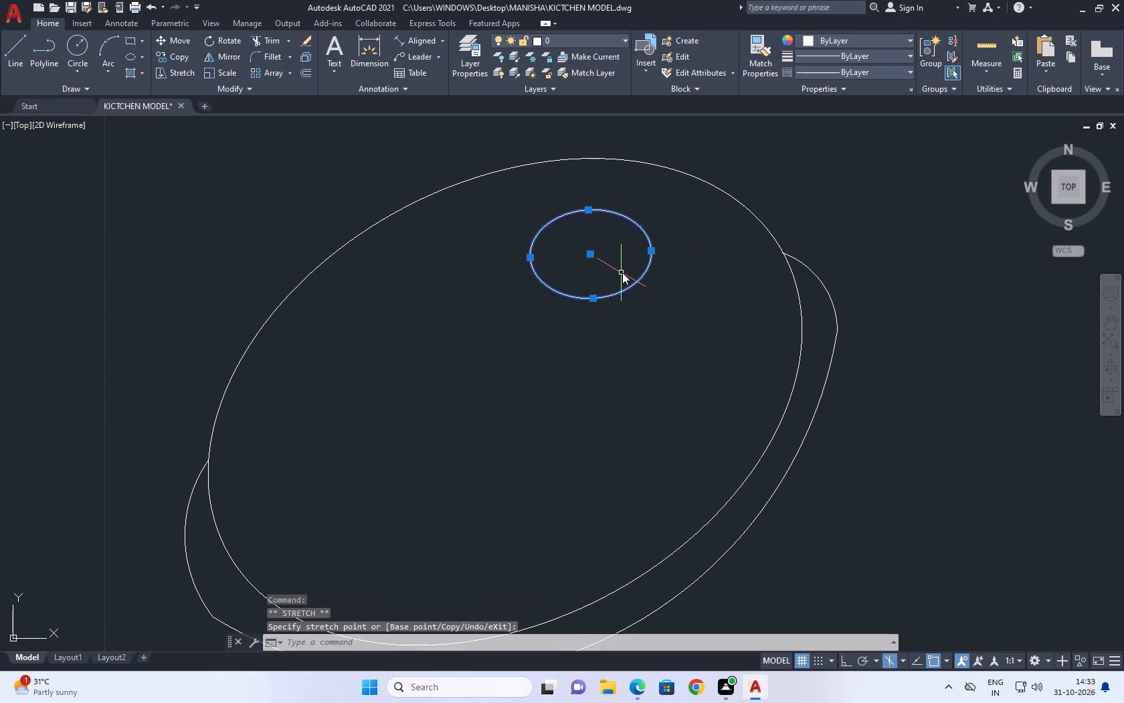
pyautogui.press('o')
pyautogui.press('space')
pyautogui.click(688, 251)
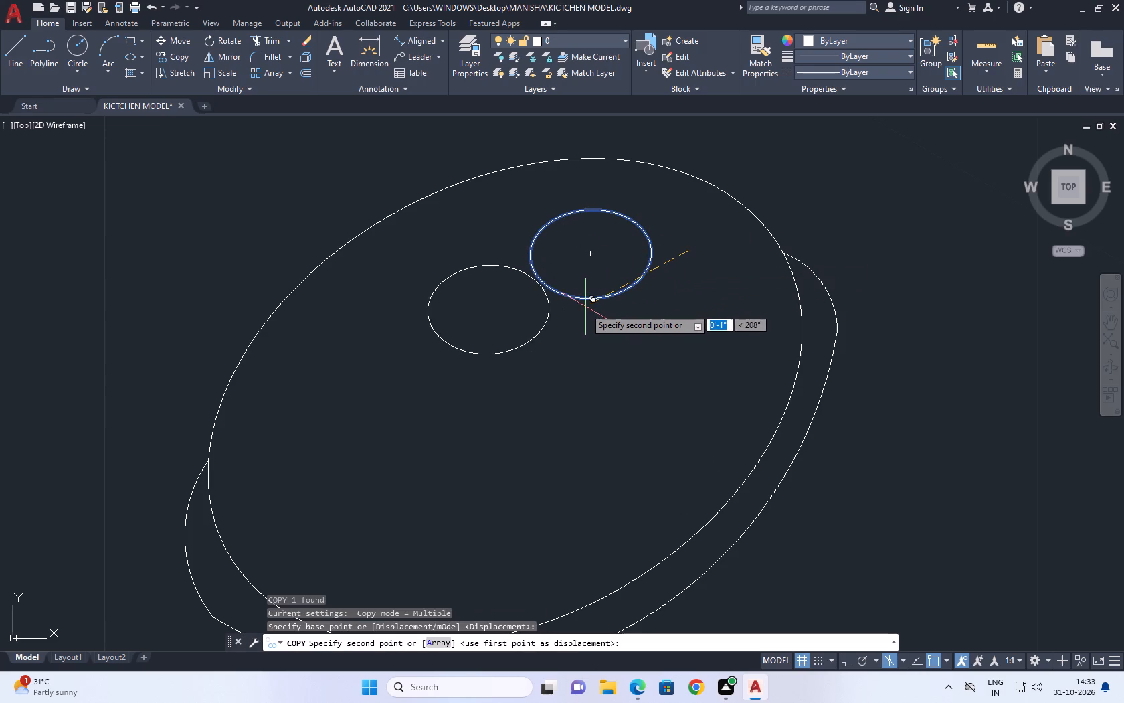
pyautogui.click(673, 345)
pyautogui.moveTo(563, 417); pyautogui.dragTo(733, 323, button='middle')
pyautogui.scroll(-1, 563, 417)
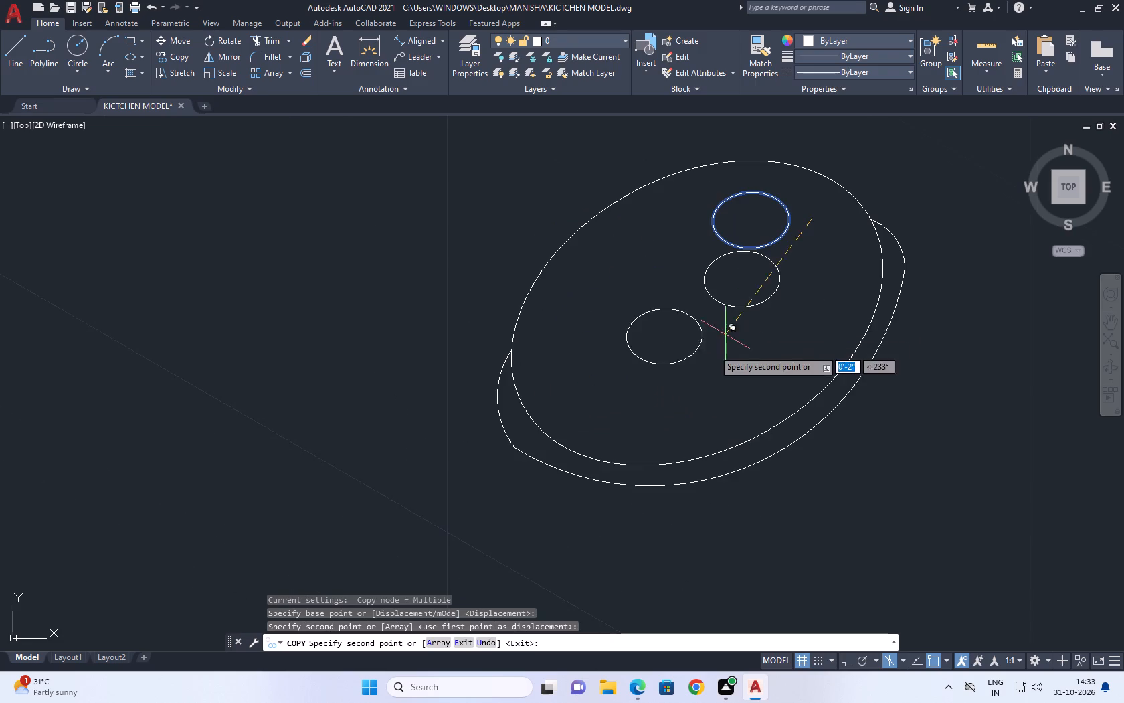
pyautogui.click(652, 381)
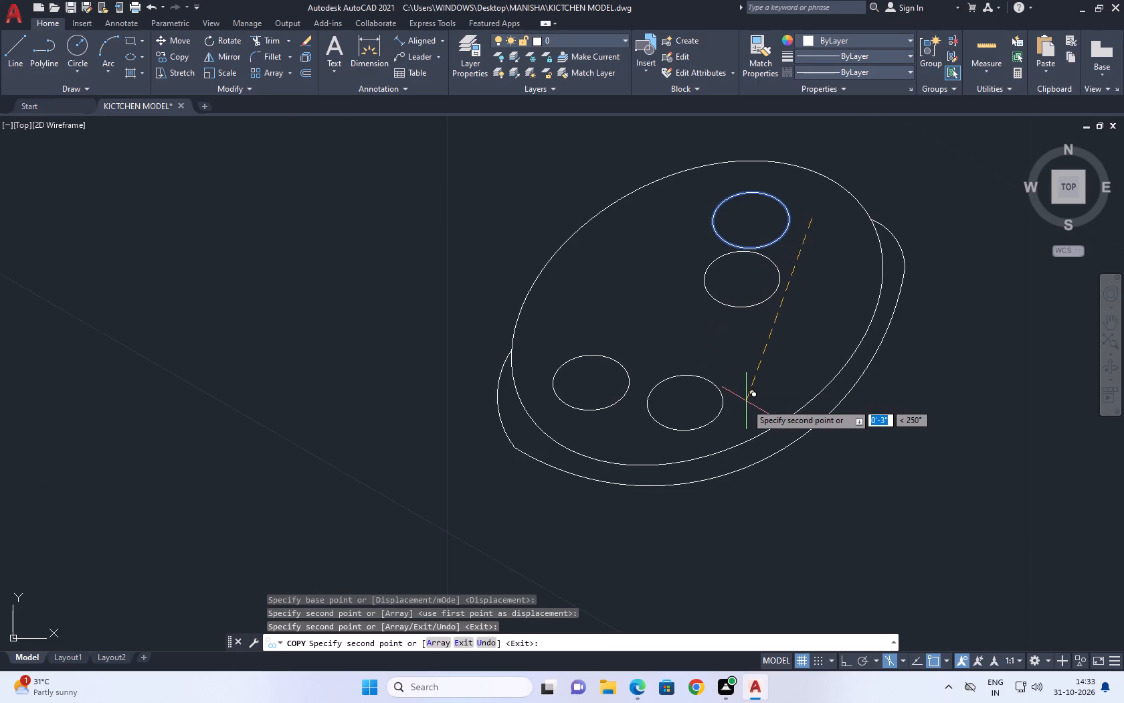
pyautogui.click(745, 407)
pyautogui.click(745, 349)
pyautogui.click(831, 358)
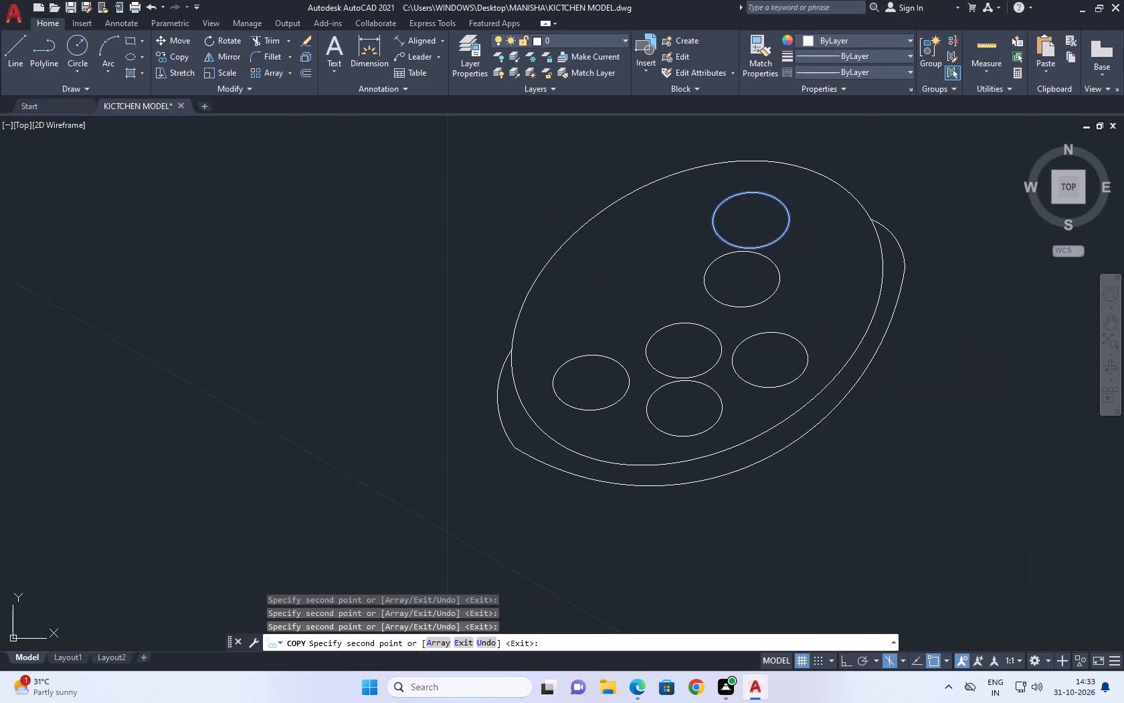
pyautogui.click(886, 301)
pyautogui.click(895, 234)
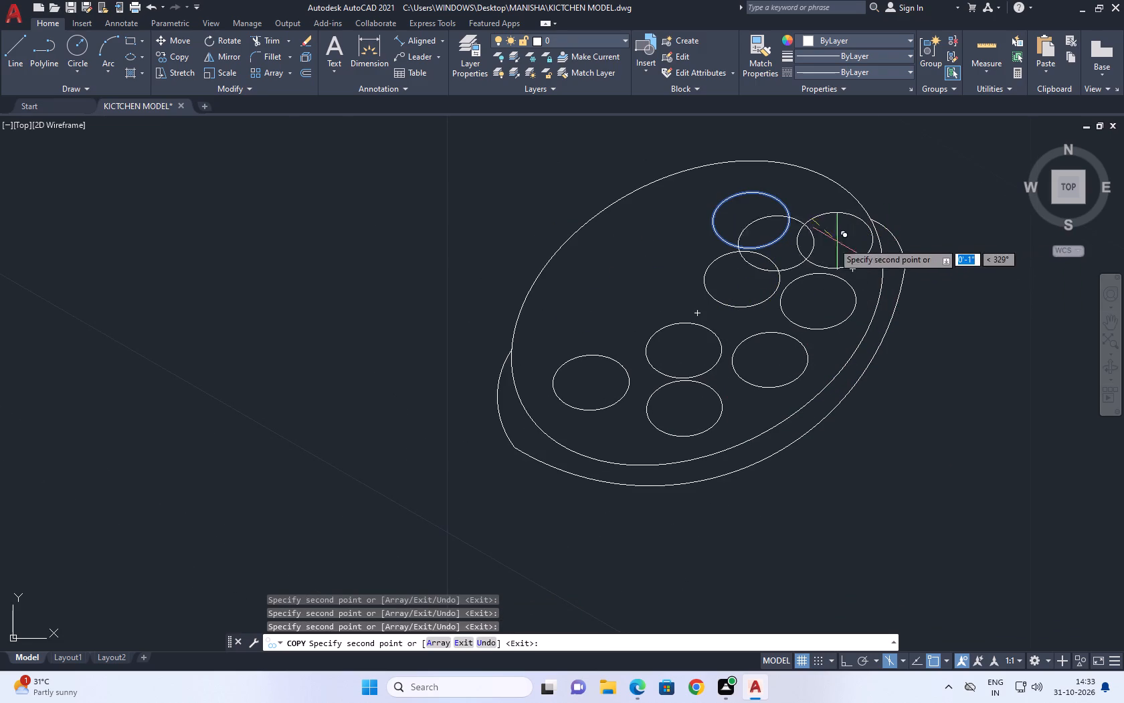
pyautogui.click(727, 296)
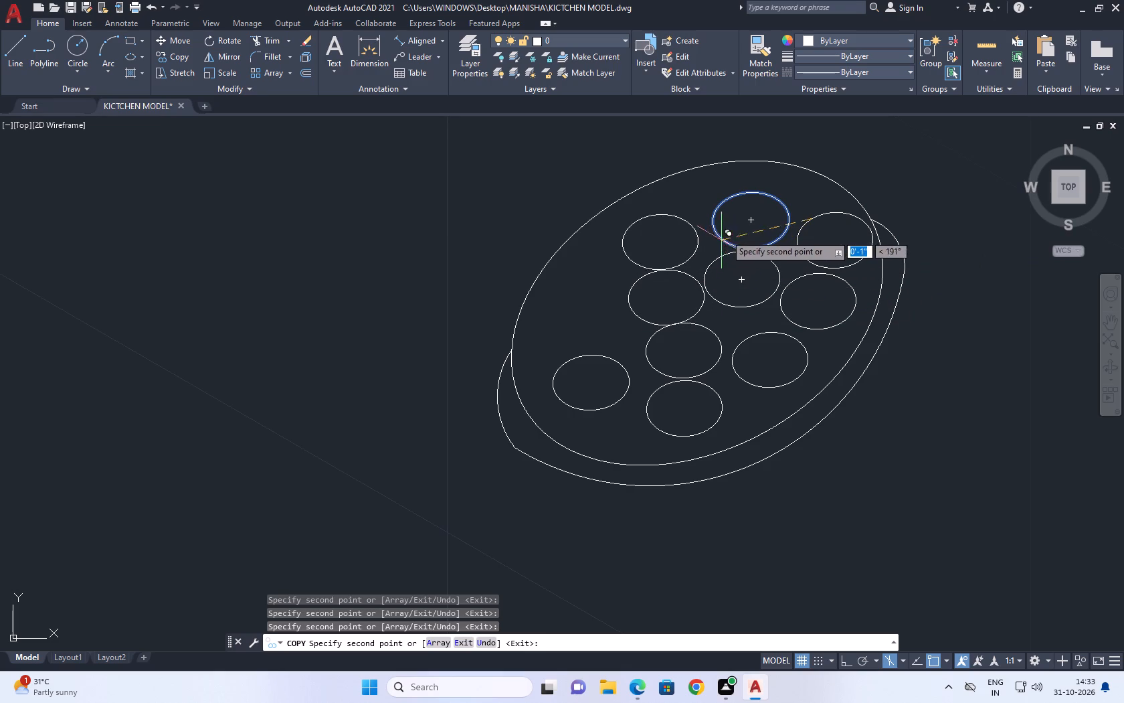
pyautogui.click(726, 233)
pyautogui.click(672, 328)
pyautogui.press('Escape')
# Reshape the small ellipse just below the topmost one into a narrower, taller oval, and clear the selection.
pyautogui.scroll(-2, 816, 264)
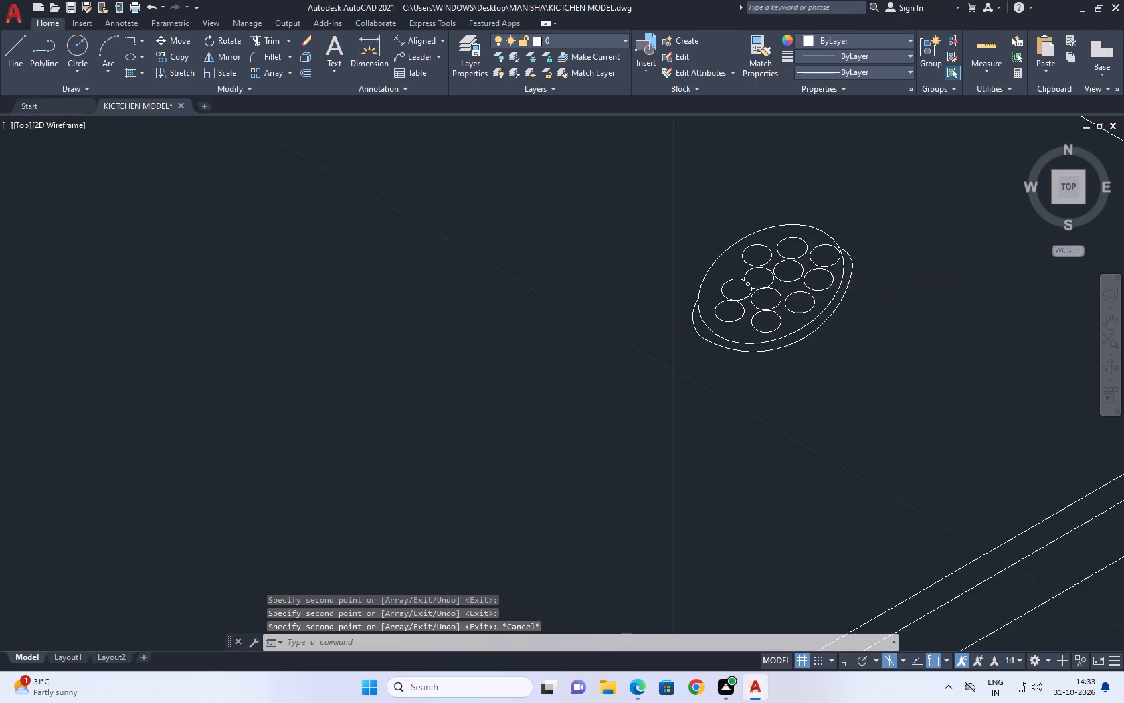
pyautogui.scroll(-1, 820, 267)
pyautogui.moveTo(833, 282); pyautogui.dragTo(801, 292, button='middle')
pyautogui.moveTo(775, 307); pyautogui.dragTo(775, 307, button='middle')
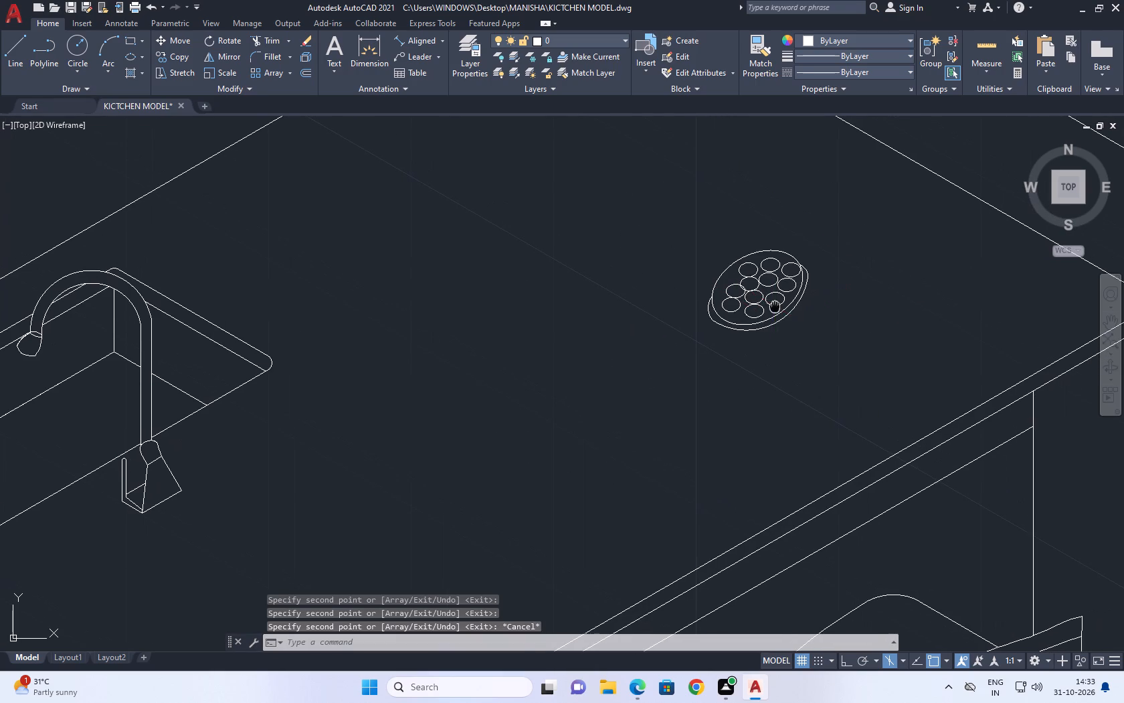
pyautogui.moveTo(775, 307); pyautogui.dragTo(753, 294, button='middle')
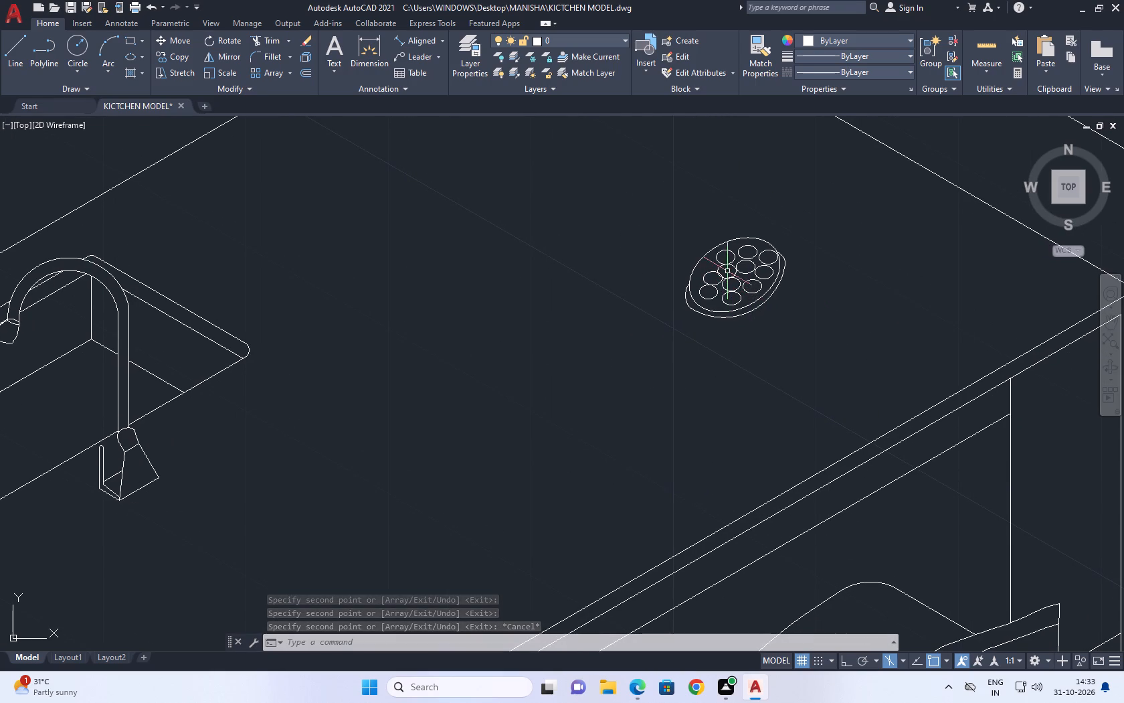
pyautogui.scroll(4, 727, 264)
pyautogui.click(781, 272)
pyautogui.click(786, 260)
pyautogui.click(787, 280)
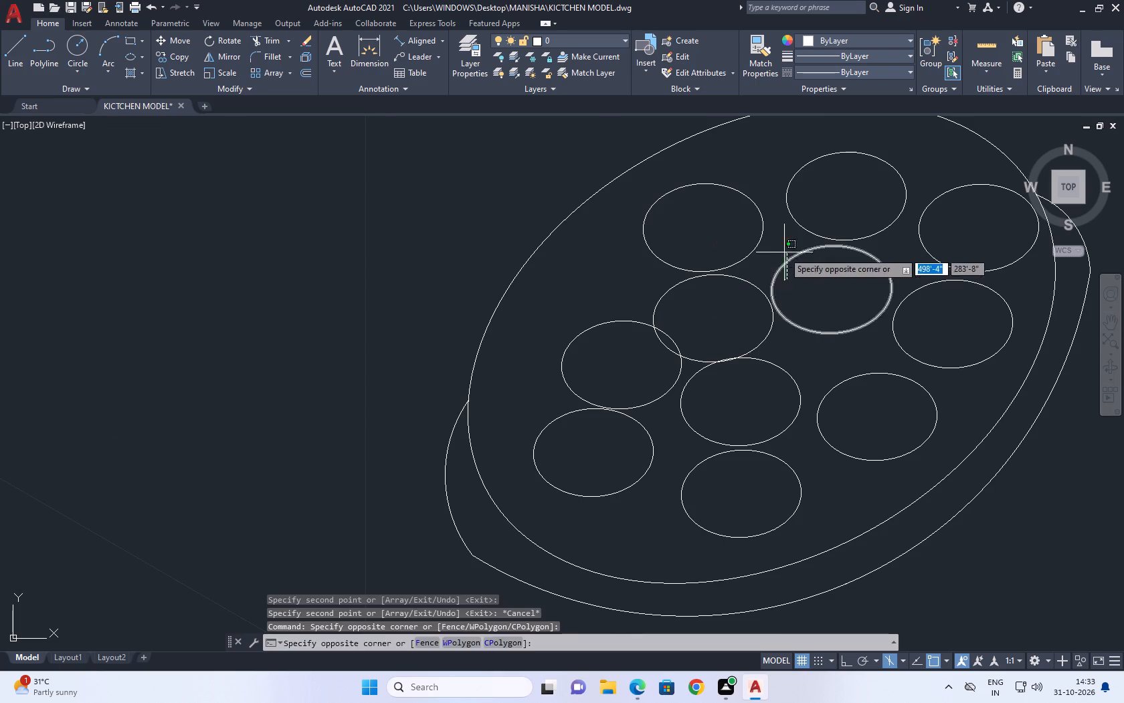
pyautogui.click(783, 252)
pyautogui.click(770, 295)
pyautogui.click(791, 251)
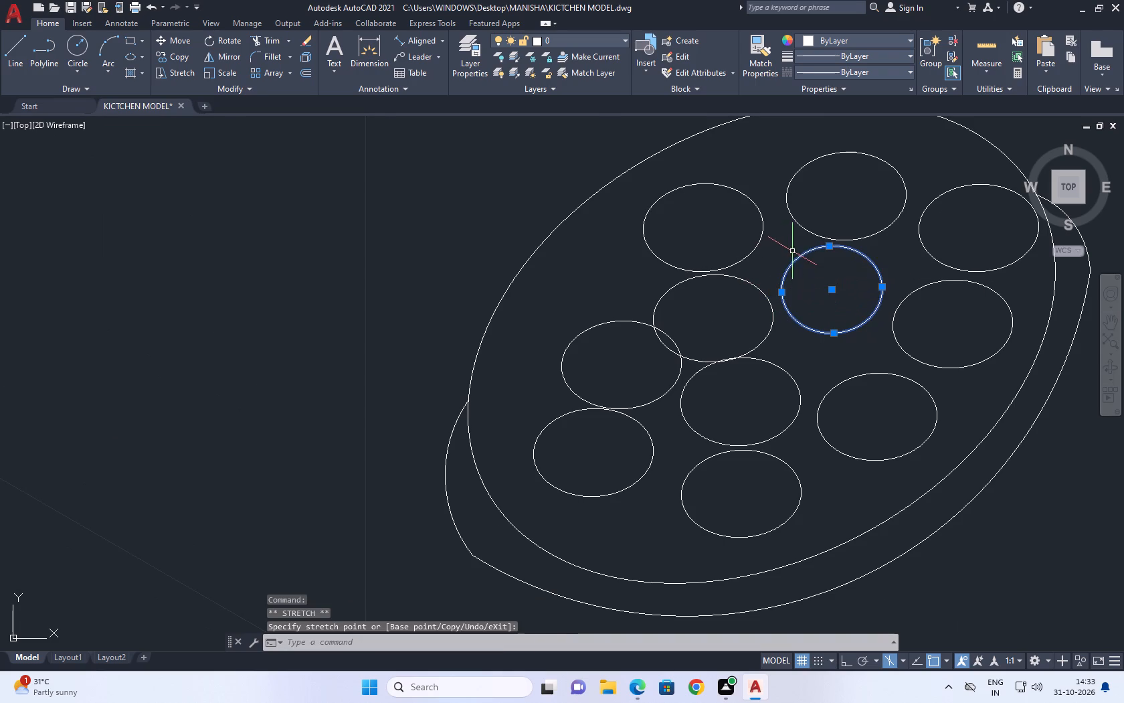
pyautogui.click(831, 246)
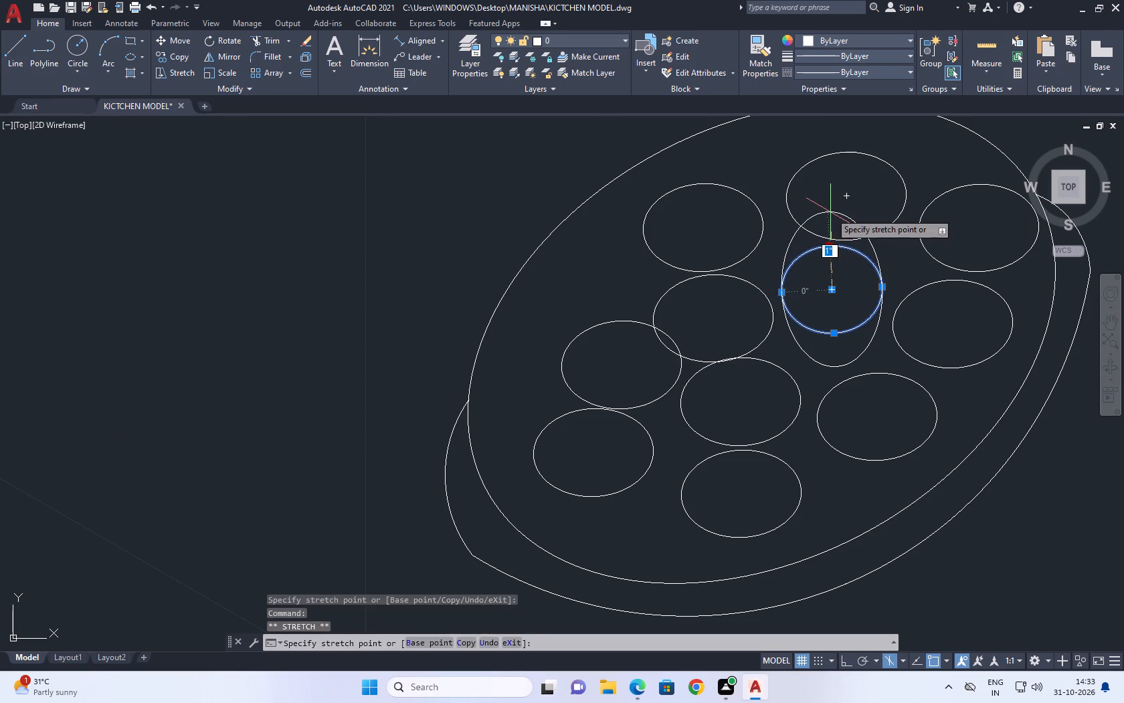
pyautogui.click(830, 212)
pyautogui.press('Escape')
# Widen the topmost small ellipse and its left-hand neighbour by stretching their side points until the two overlap.
pyautogui.click(888, 220)
pyautogui.click(875, 244)
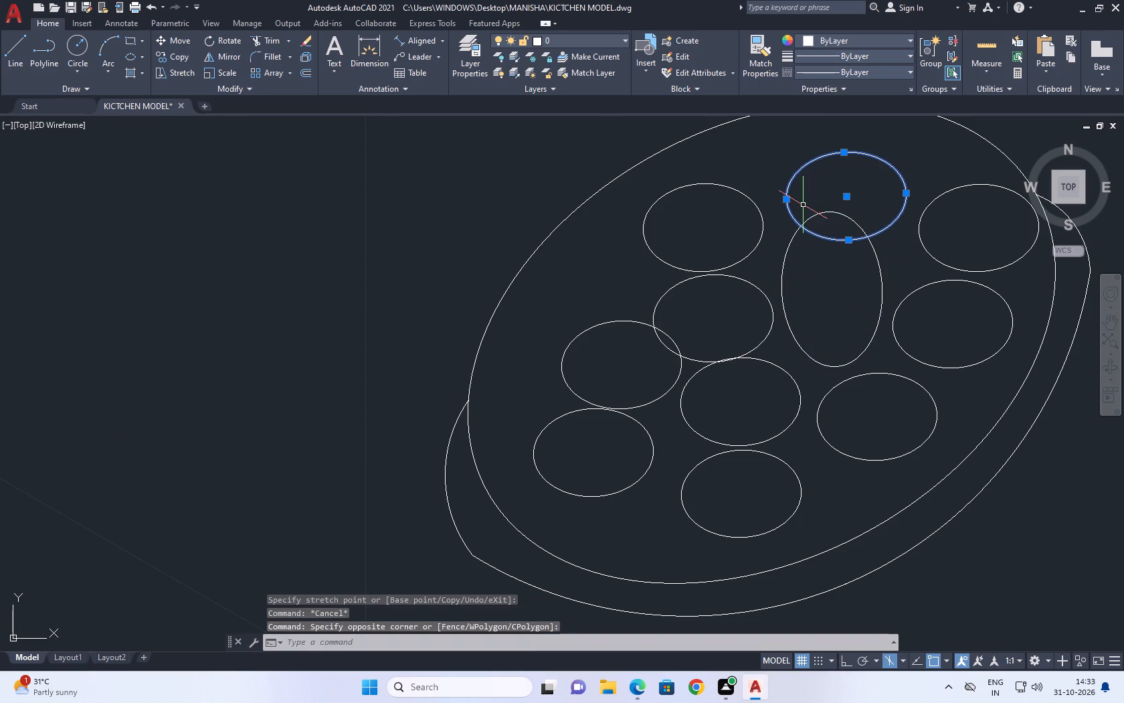
pyautogui.click(787, 198)
pyautogui.moveTo(767, 170); pyautogui.dragTo(761, 175)
pyautogui.click(745, 262)
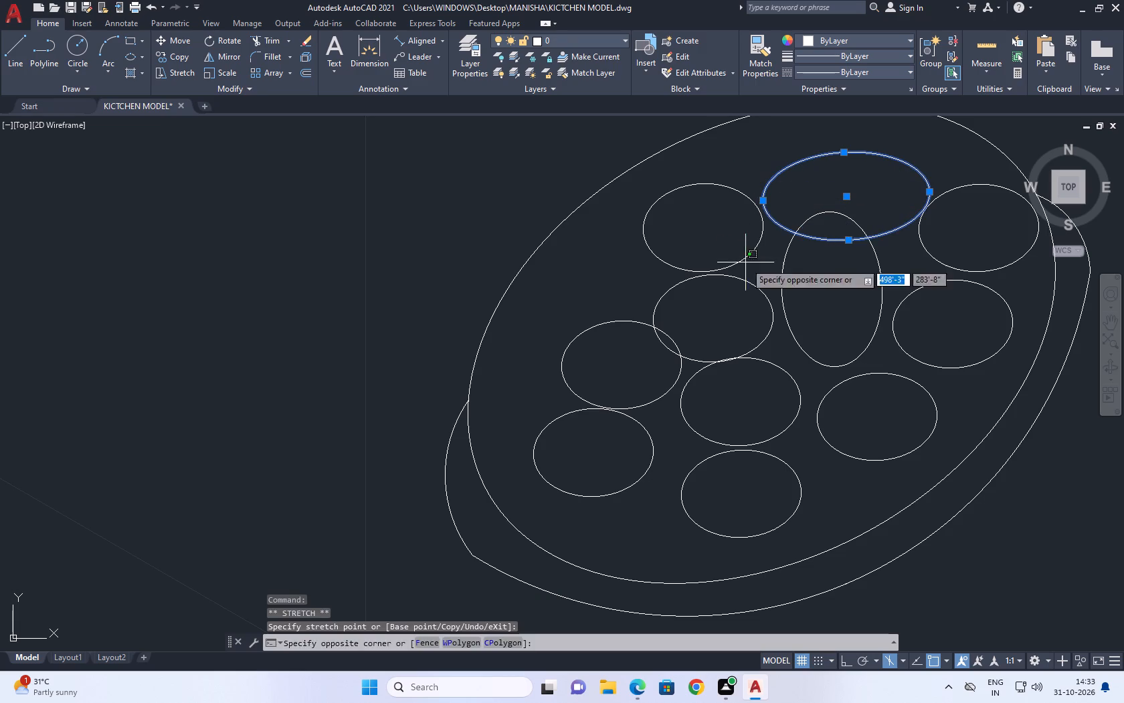
pyautogui.click(729, 222)
pyautogui.click(764, 224)
pyautogui.click(793, 199)
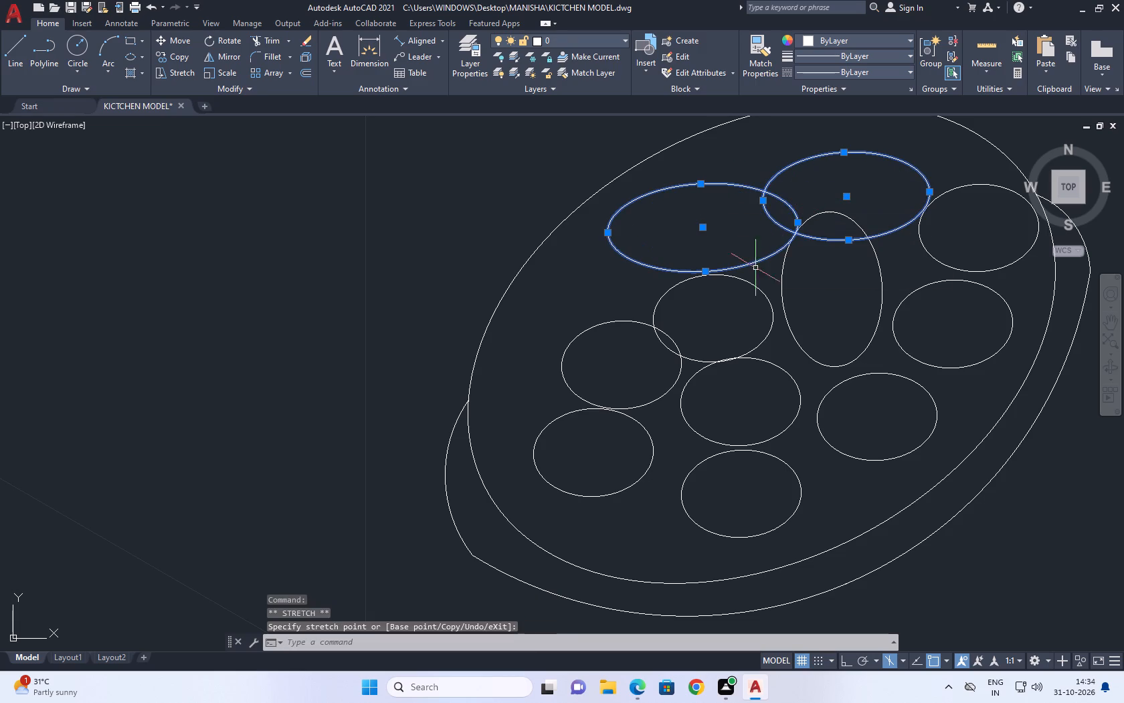
# Flatten the small ellipse directly above the bottommost one by stretching its lower quadrant point.
pyautogui.click(738, 353)
pyautogui.click(717, 363)
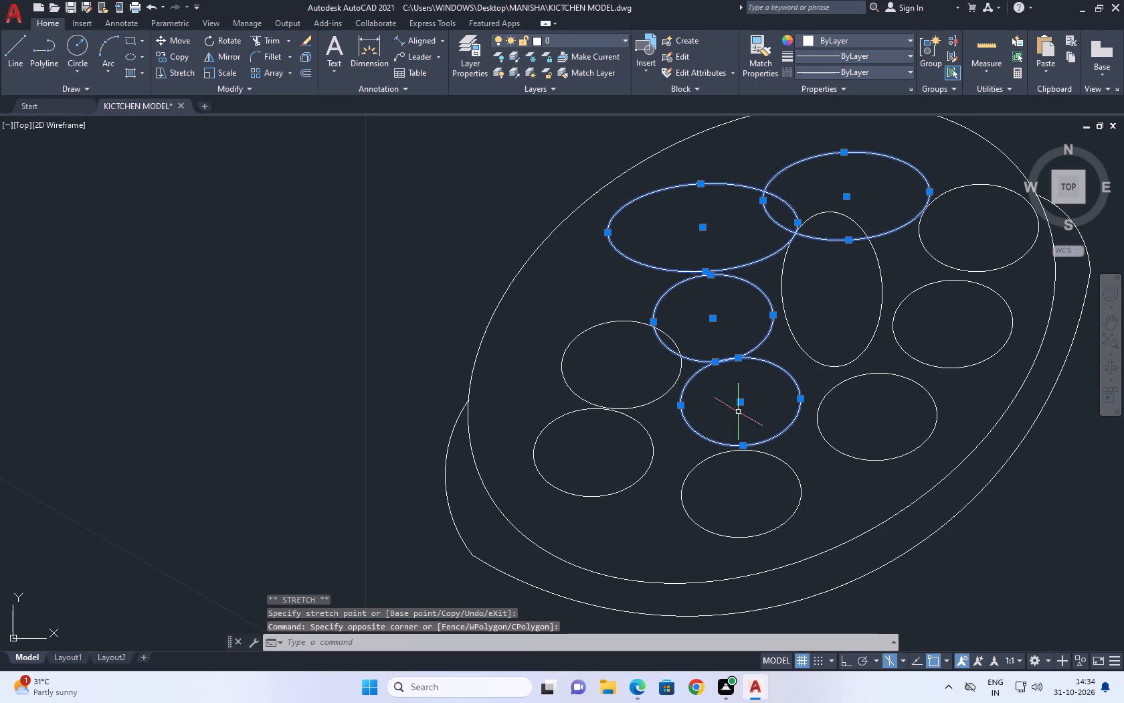
pyautogui.click(745, 444)
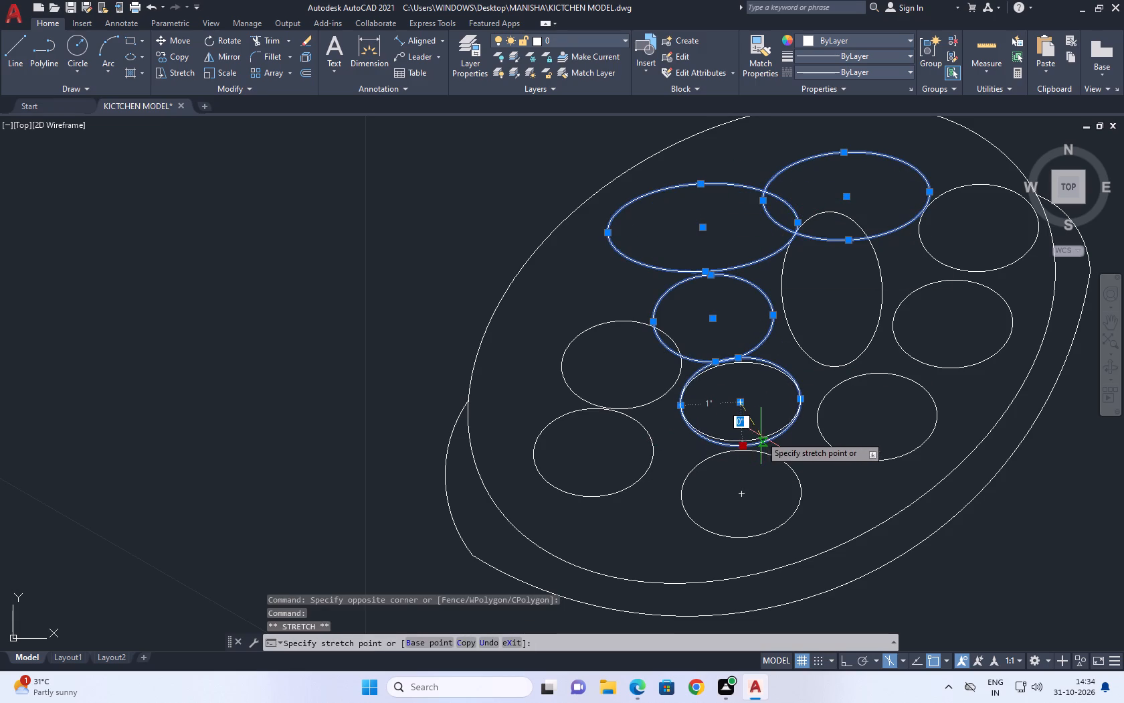
pyautogui.click(767, 382)
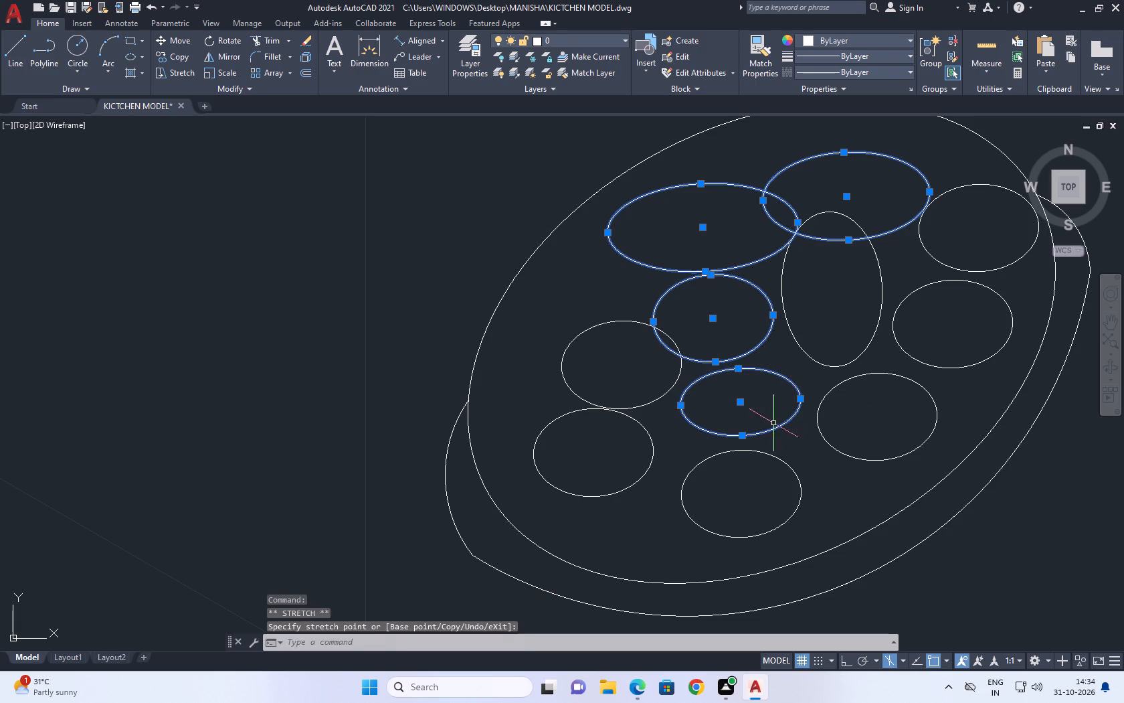
# Adjust the height of the bottommost small ellipse slightly by stretching its upper quadrant point, and clear the selection.
pyautogui.click(804, 447)
pyautogui.click(761, 483)
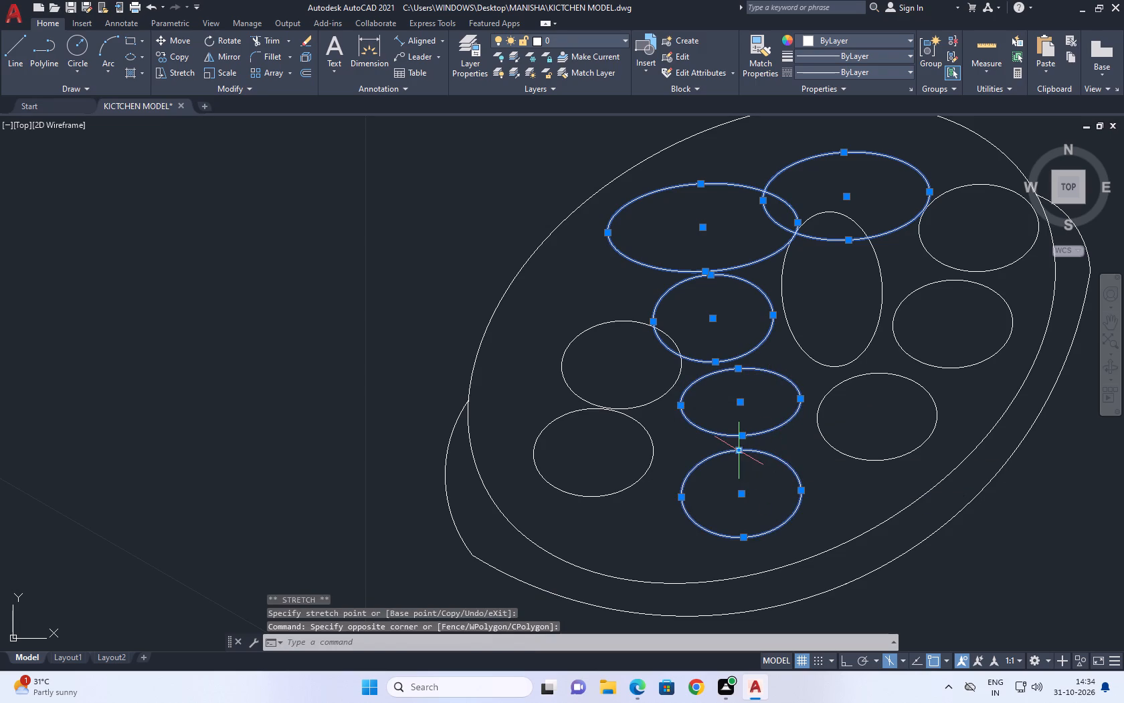
pyautogui.click(739, 449)
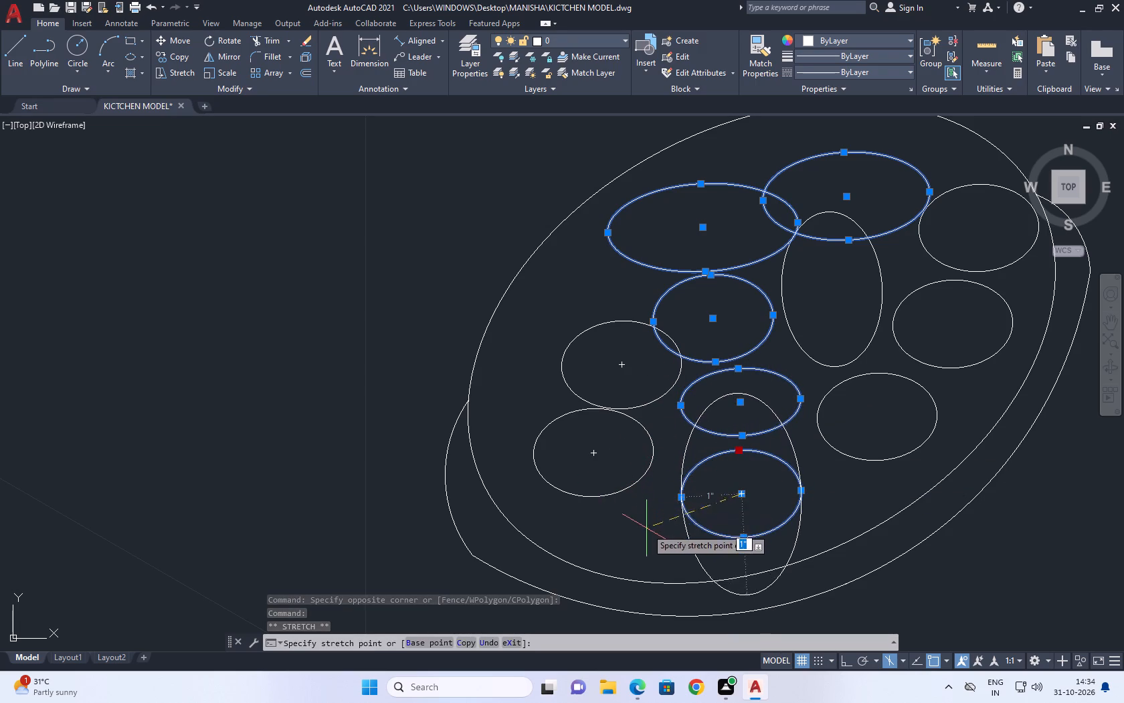
pyautogui.click(761, 453)
pyautogui.press('Escape')
# Trim the tall oval's top where it lies inside the topmost ellipse, and the topmost ellipse's arc inside its wide left-hand neighbour.
pyautogui.moveTo(898, 393); pyautogui.dragTo(534, 416, button='middle')
pyautogui.scroll(-2, 583, 398)
pyautogui.moveTo(517, 361); pyautogui.dragTo(599, 382, button='middle')
pyautogui.scroll(-1, 626, 382)
pyautogui.write('TR')
pyautogui.press('space')
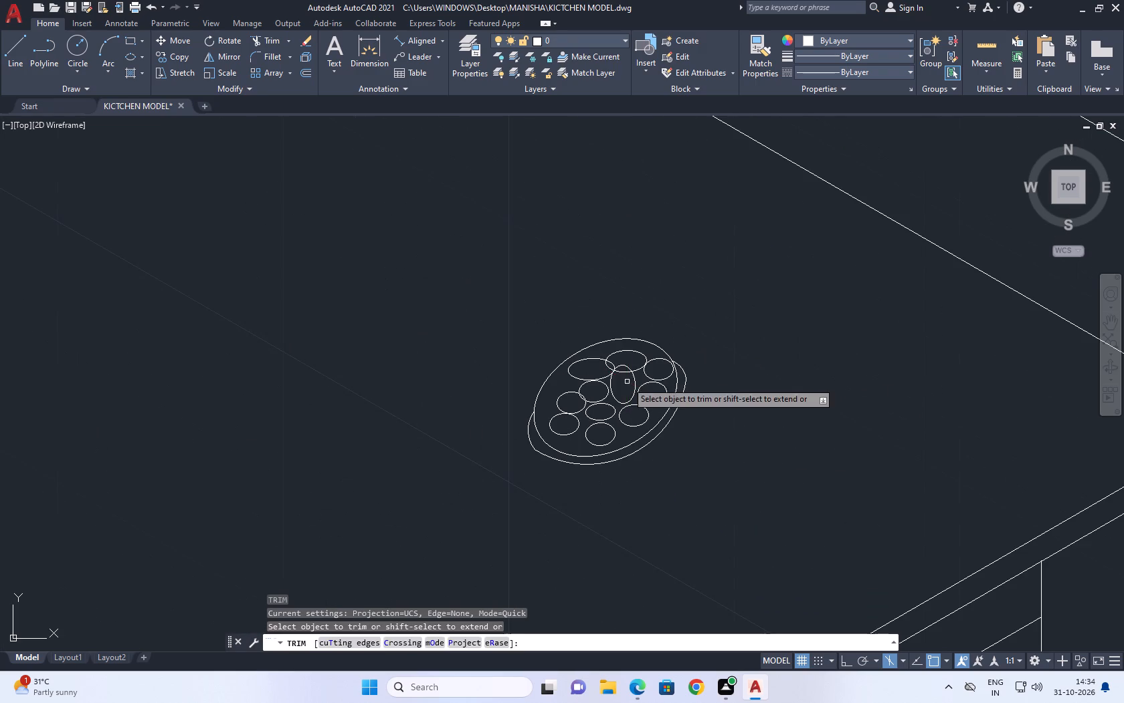
pyautogui.scroll(3, 548, 367)
pyautogui.click(852, 362)
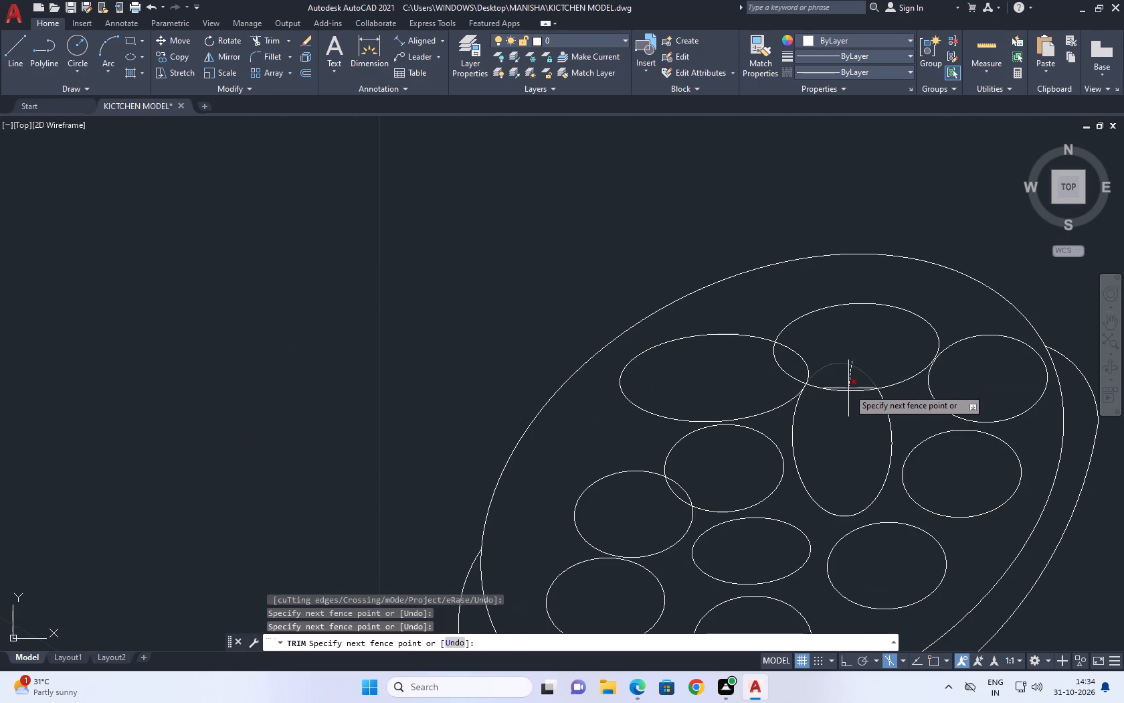
pyautogui.click(848, 388)
pyautogui.click(777, 359)
pyautogui.scroll(-2, 826, 358)
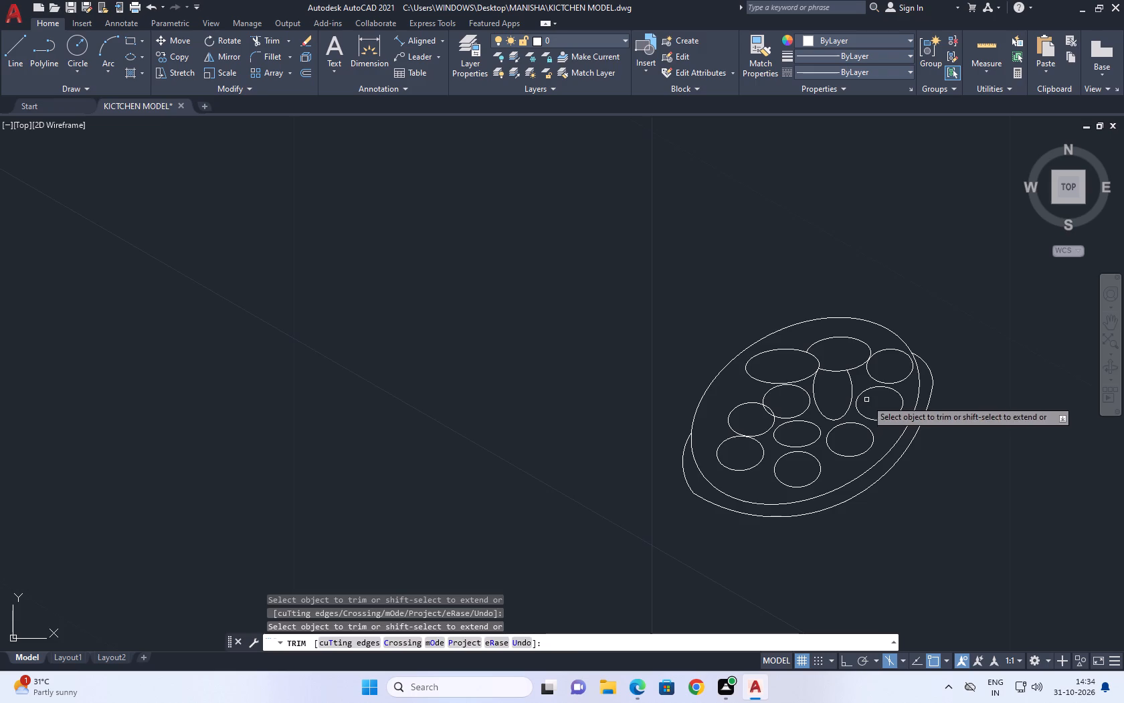
pyautogui.press('Escape')
# Stretch the ellipse below the upper-right one and the ellipse above the bottommost one into taller ovals that overlap their neighbours.
pyautogui.scroll(3, 864, 386)
pyautogui.scroll(-4, 864, 386)
pyautogui.scroll(3, 864, 406)
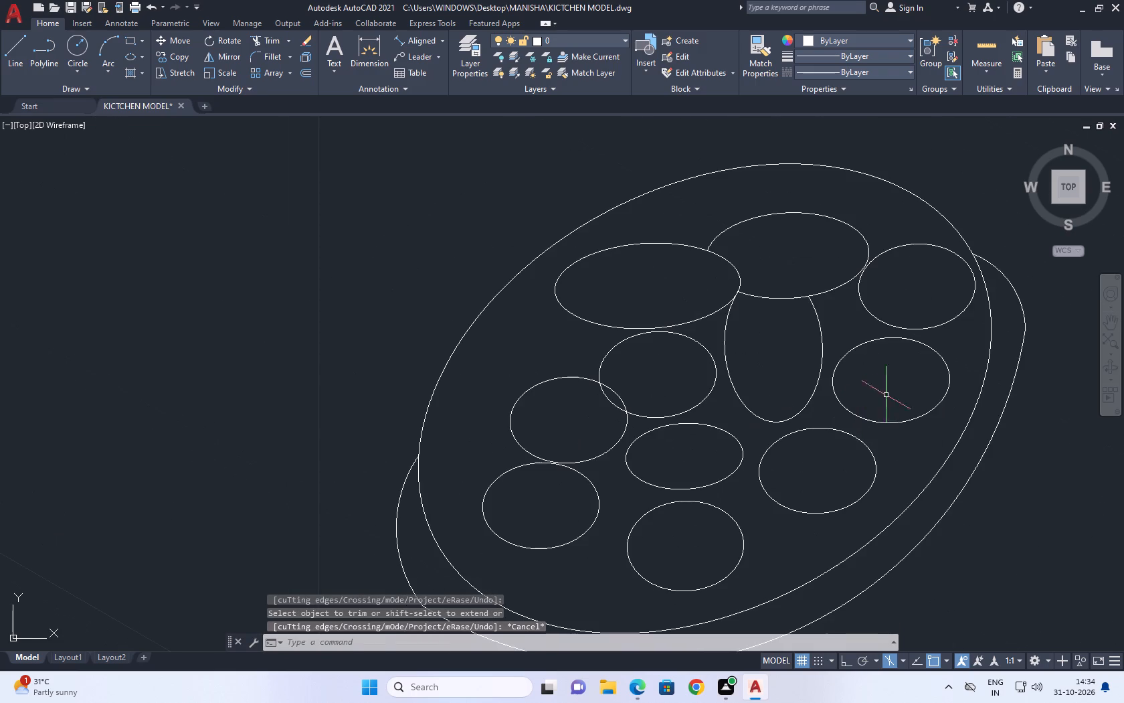
pyautogui.click(892, 391)
pyautogui.click(880, 439)
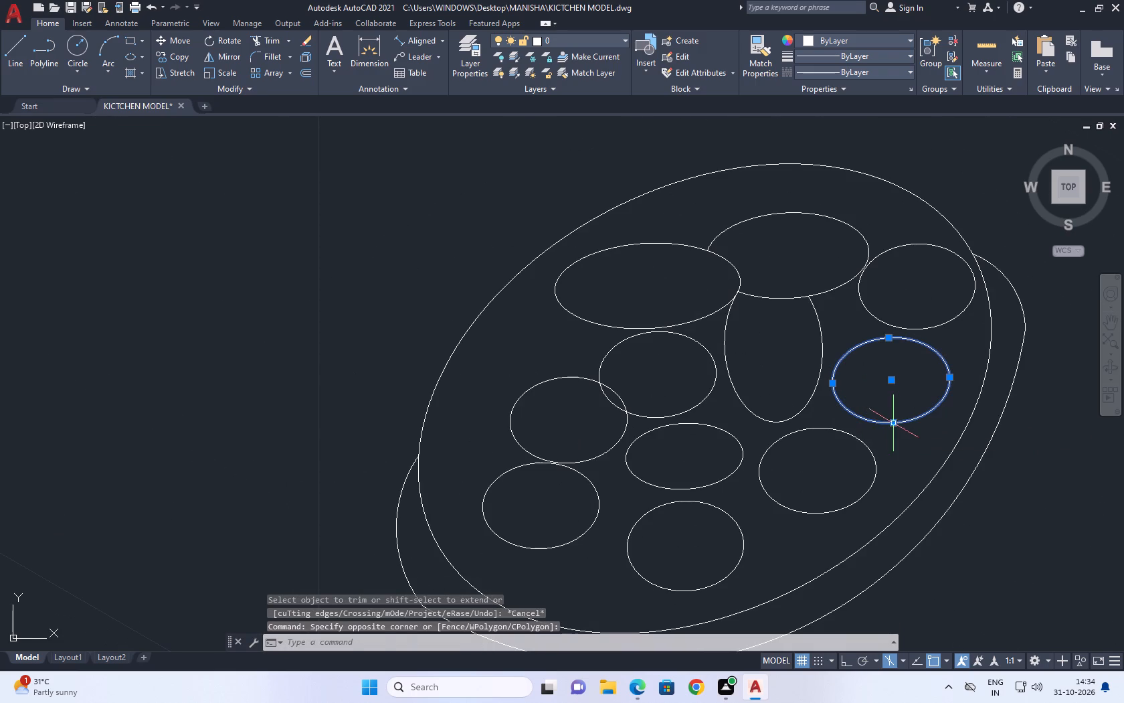
pyautogui.click(889, 421)
pyautogui.click(889, 439)
pyautogui.click(893, 421)
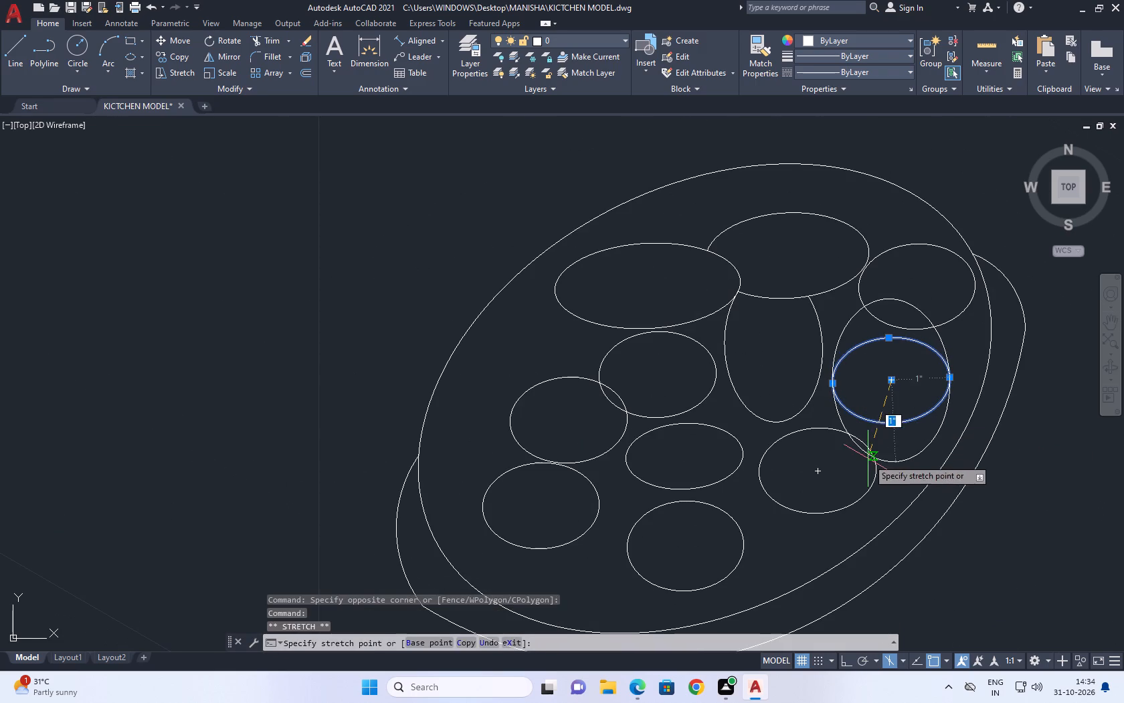
pyautogui.click(868, 459)
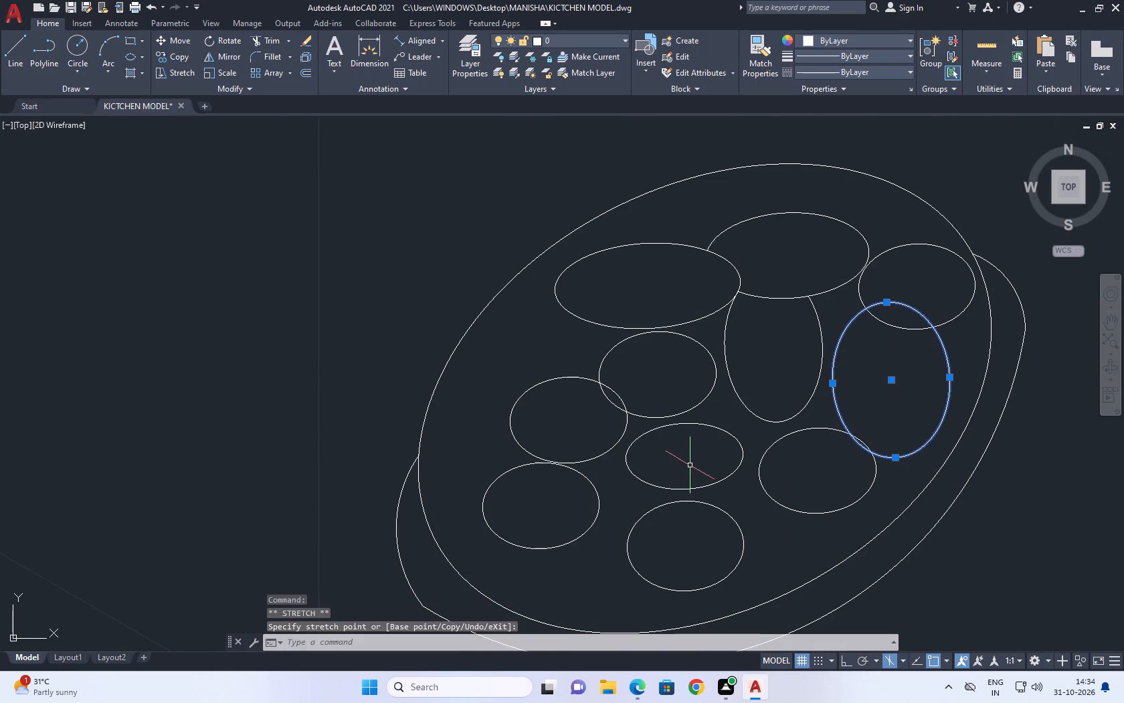
pyautogui.click(682, 490)
pyautogui.click(686, 489)
pyautogui.click(682, 530)
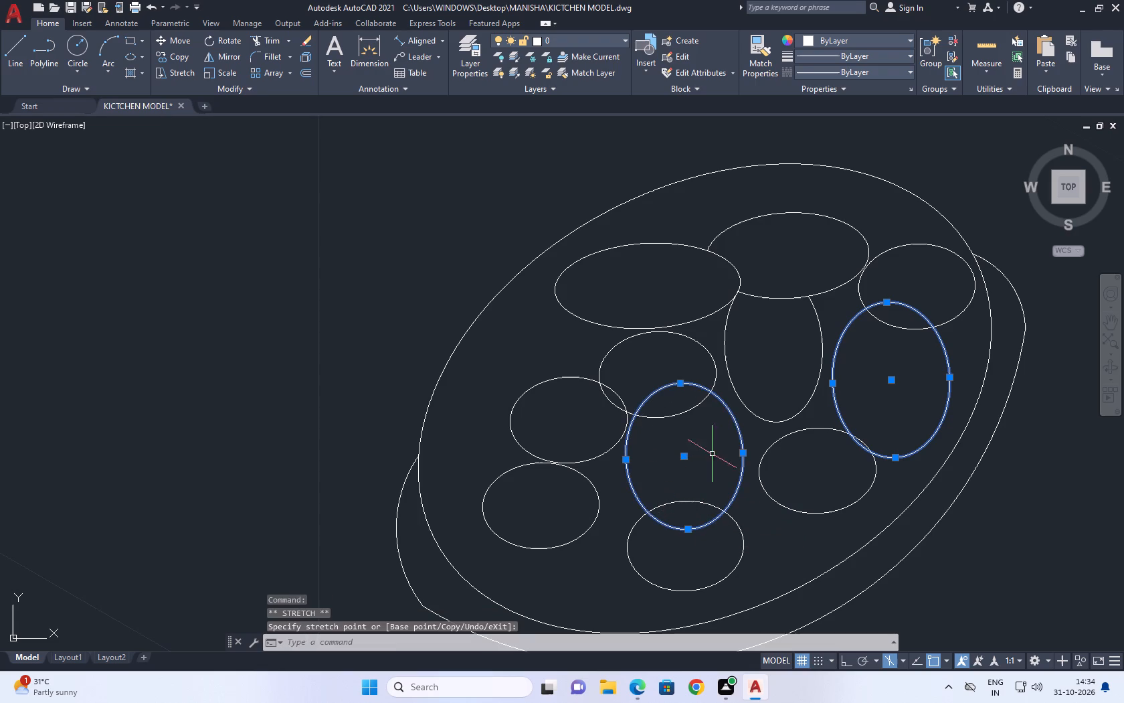
# Trim the neighbouring ellipses' arcs inside the two enlarged ovals, and the middle ellipse's arc inside the ellipse to its left.
pyautogui.press('t')
pyautogui.press('r')
pyautogui.press('space')
pyautogui.click(683, 401)
pyautogui.click(682, 439)
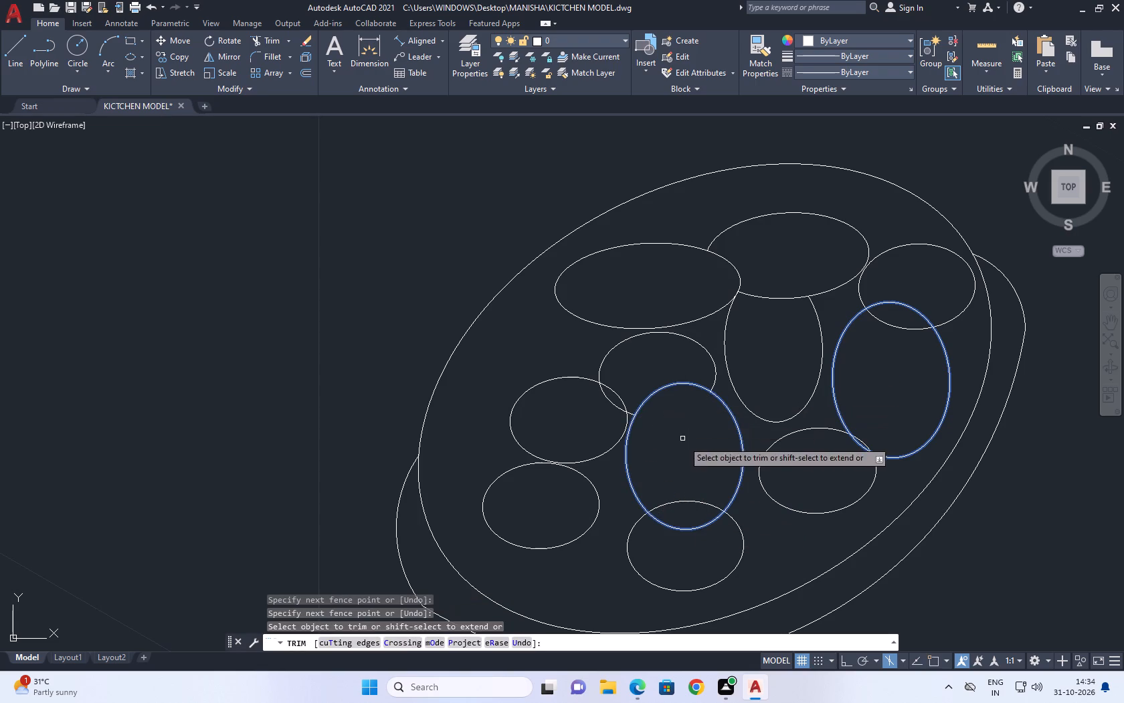
pyautogui.click(903, 330)
pyautogui.press('Escape')
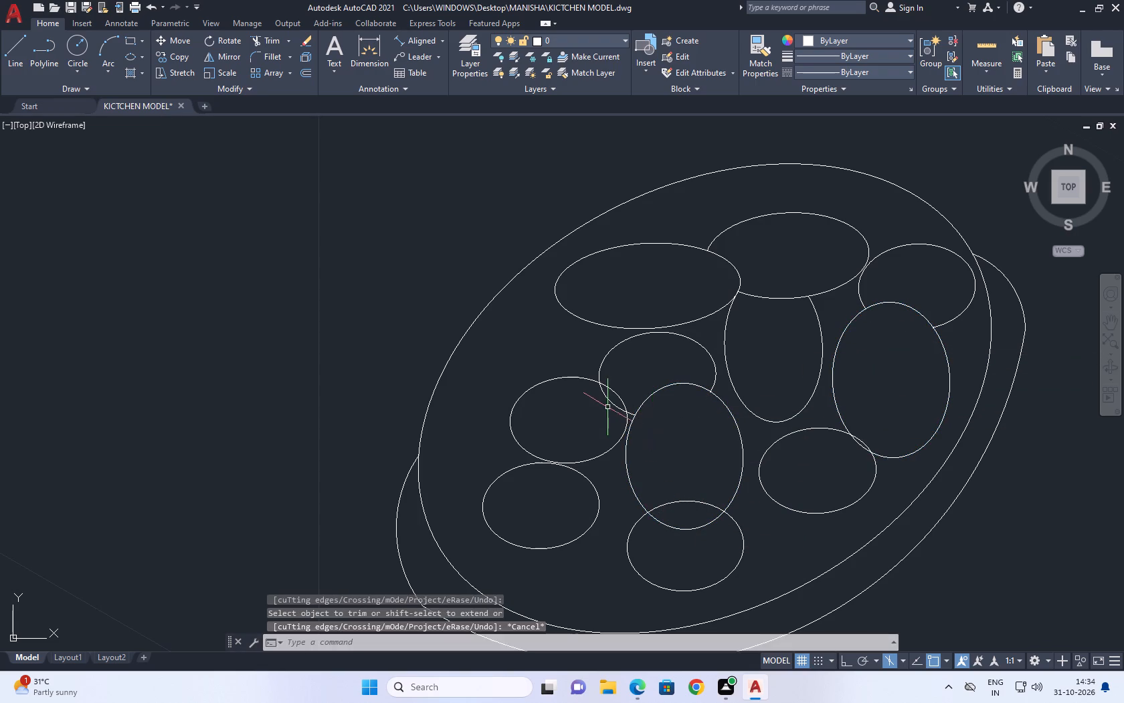
pyautogui.press('space')
pyautogui.scroll(1, 607, 402)
pyautogui.click(607, 391)
pyautogui.click(589, 412)
pyautogui.scroll(-2, 685, 386)
pyautogui.press('Escape')
pyautogui.scroll(-1, 726, 406)
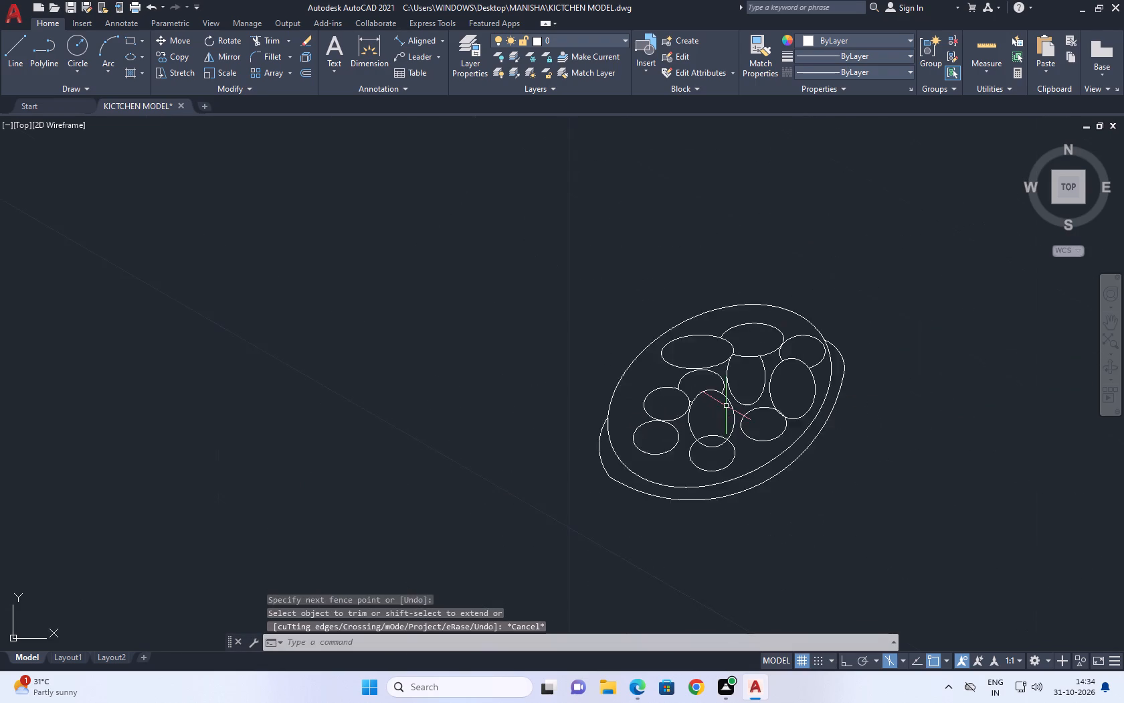
# Stretch the lower-left ellipse into a taller oval that overlaps the ellipse above it.
pyautogui.scroll(-1, 726, 406)
pyautogui.scroll(4, 682, 424)
pyautogui.click(740, 419)
pyautogui.click(700, 426)
pyautogui.click(683, 408)
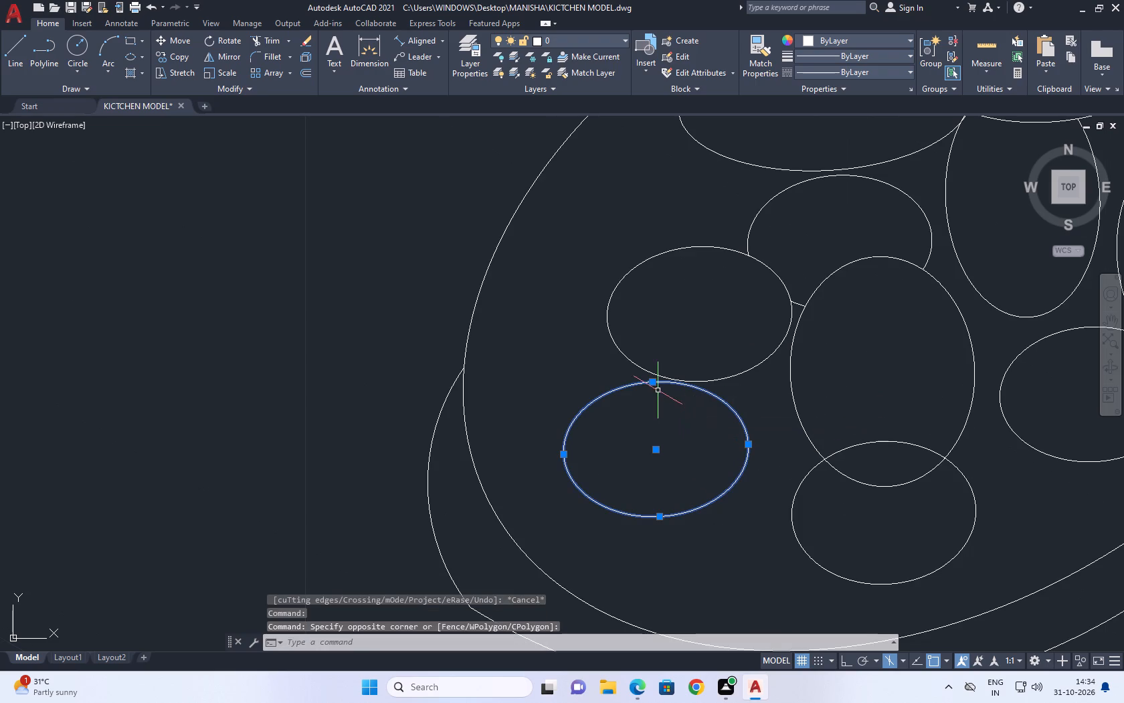
pyautogui.click(653, 382)
pyautogui.click(676, 339)
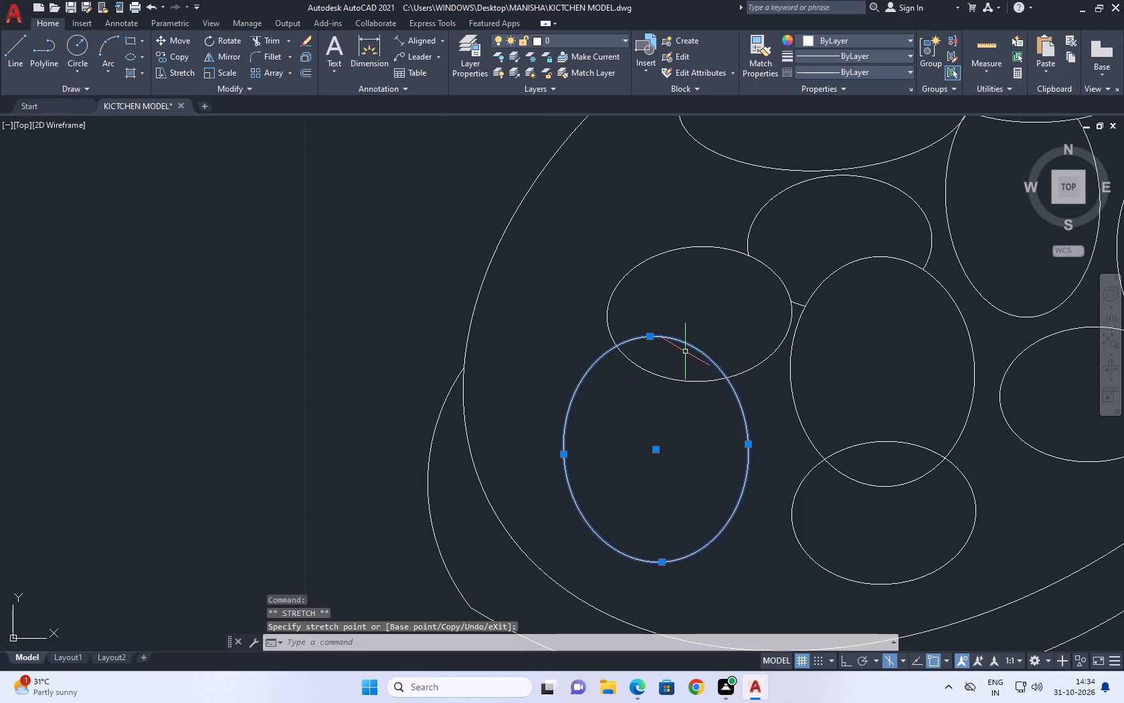
# Trim the ellipse arc inside the enlarged lower-left oval, and the central oval's bottom arc inside the bottommost ellipse.
pyautogui.press('t')
pyautogui.write('R')
pyautogui.press('space')
pyautogui.click(682, 366)
pyautogui.click(652, 418)
pyautogui.scroll(-3, 722, 368)
pyautogui.press('Escape')
pyautogui.moveTo(880, 372); pyautogui.dragTo(847, 376, button='middle')
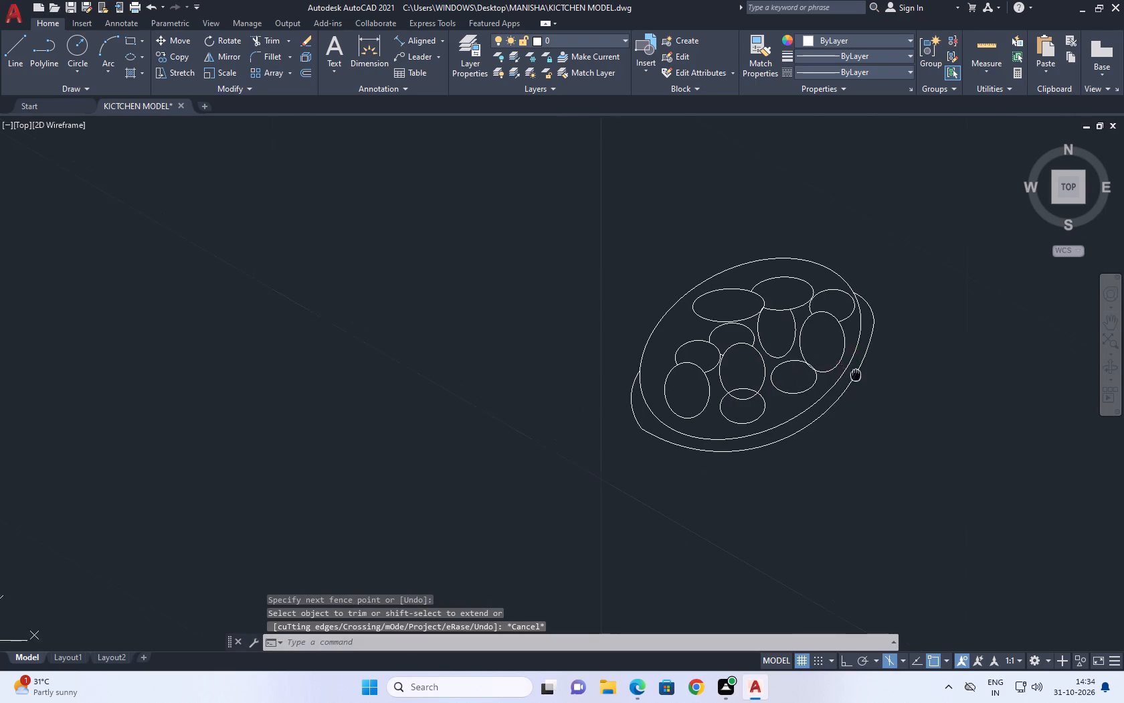
pyautogui.moveTo(847, 376); pyautogui.dragTo(840, 376, button='middle')
pyautogui.press('space')
pyautogui.scroll(2, 719, 404)
pyautogui.click(719, 399)
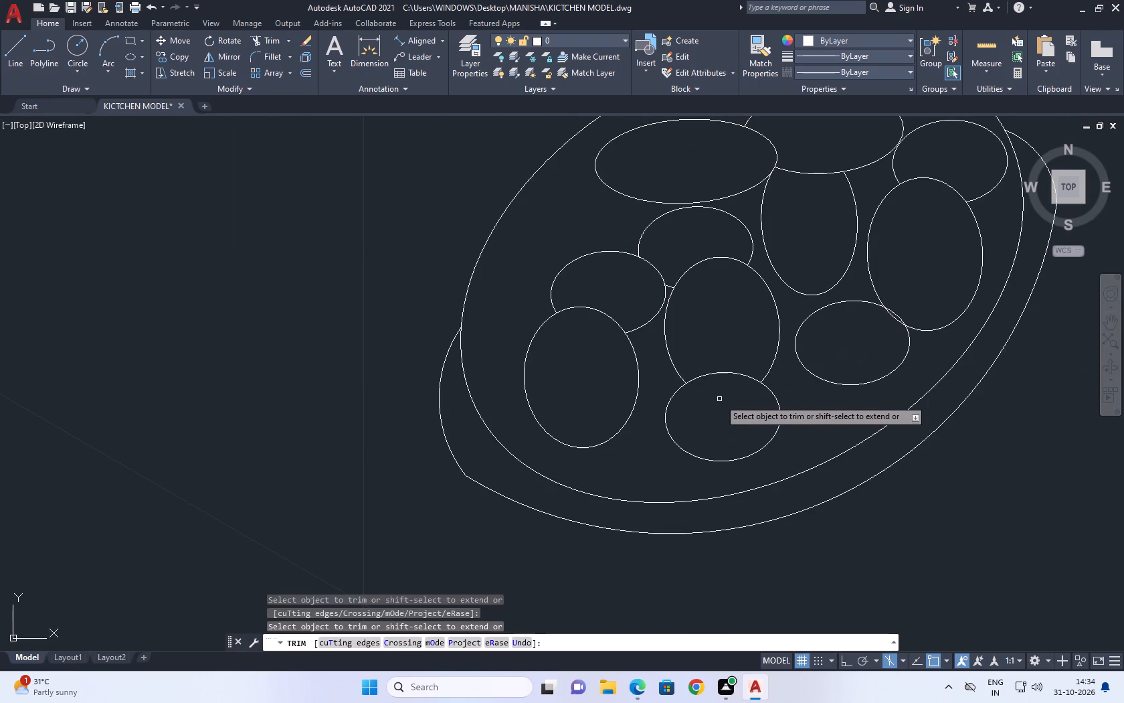
pyautogui.scroll(-5, 737, 398)
pyautogui.press('Escape')
# Examine the finished dish's size and placement on the island against the rest of the kitchen.
pyautogui.scroll(-2, 696, 291)
pyautogui.moveTo(751, 317); pyautogui.dragTo(737, 309, button='middle')
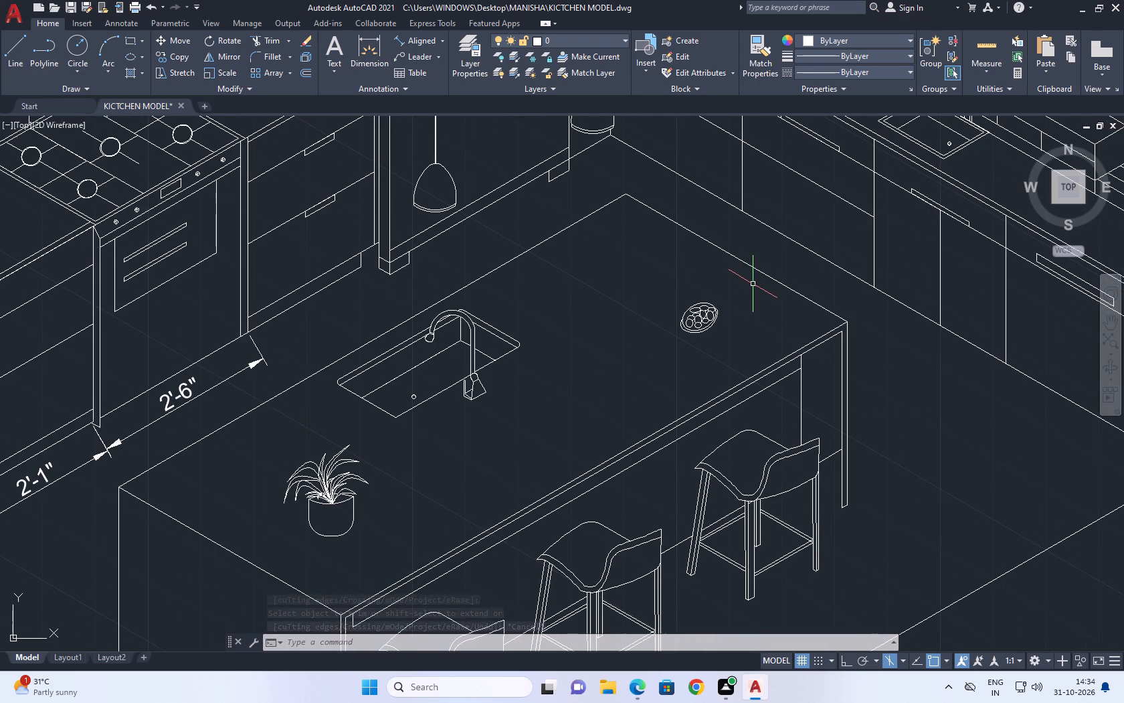
pyautogui.moveTo(668, 252); pyautogui.dragTo(680, 269, button='middle')
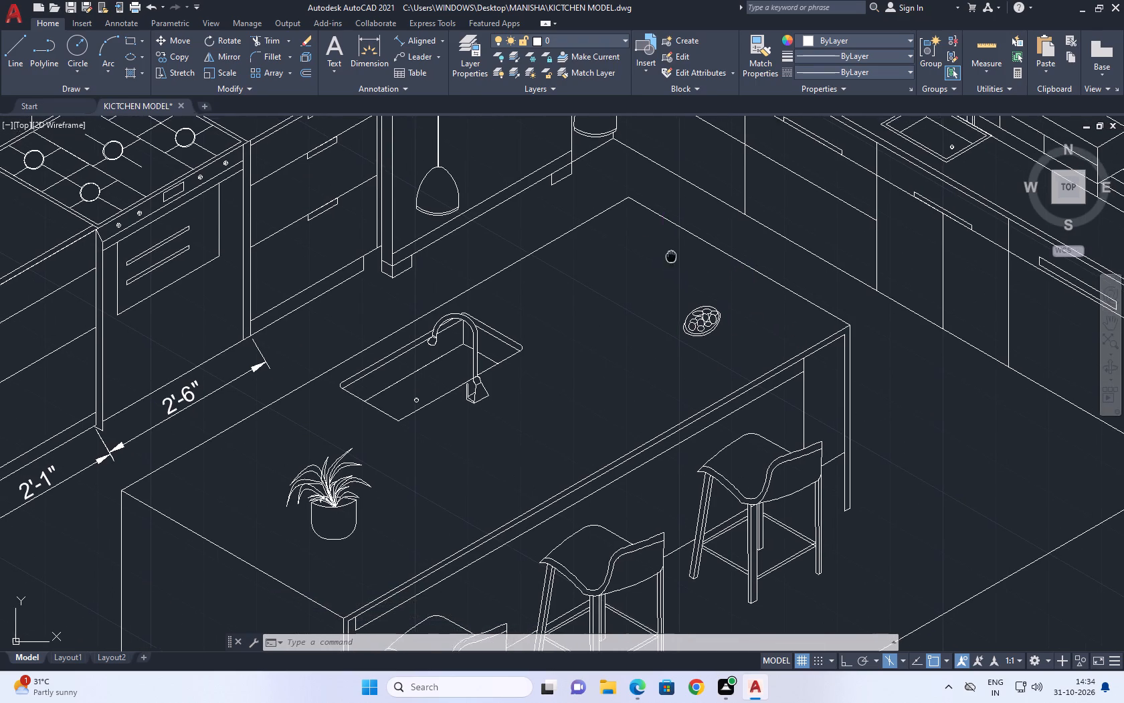
pyautogui.moveTo(680, 269); pyautogui.dragTo(720, 327, button='middle')
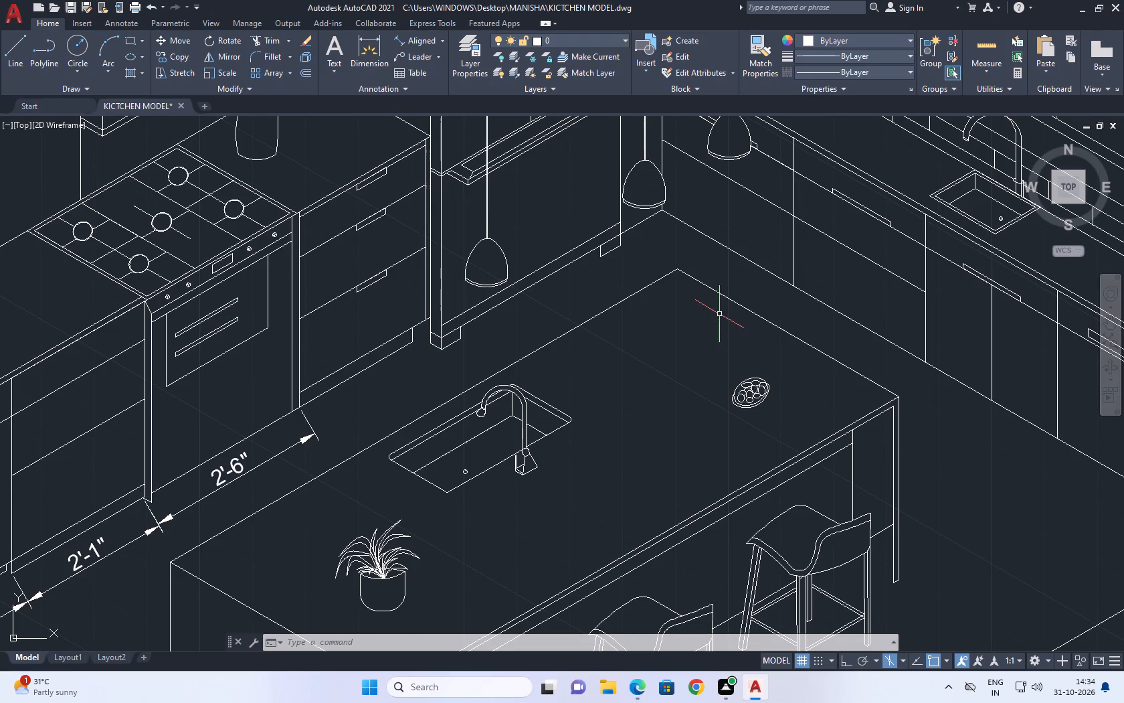
pyautogui.moveTo(650, 295); pyautogui.dragTo(700, 364, button='middle')
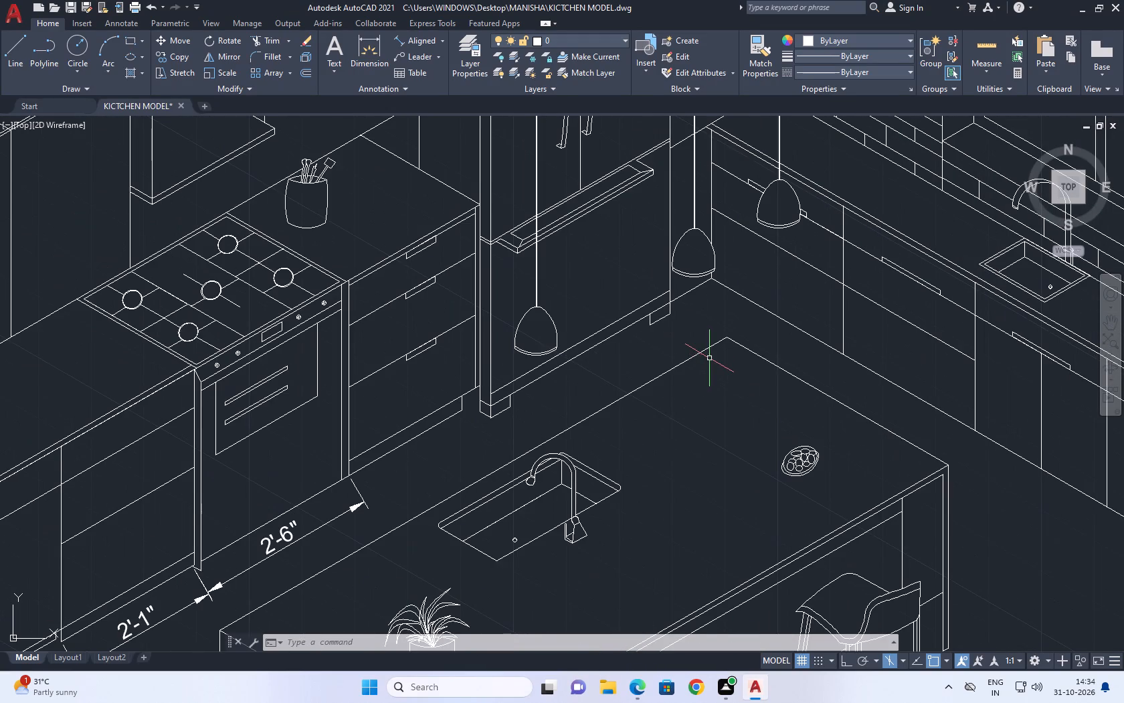
pyautogui.scroll(1, 716, 348)
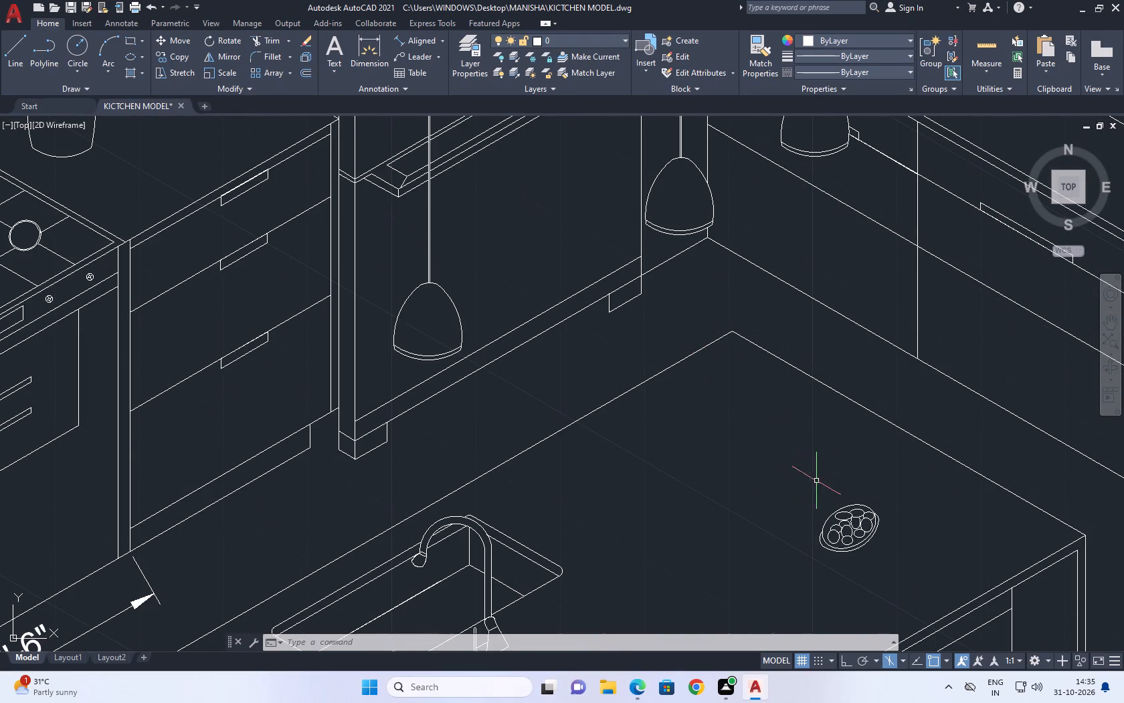
pyautogui.moveTo(887, 492); pyautogui.dragTo(711, 324, button='middle')
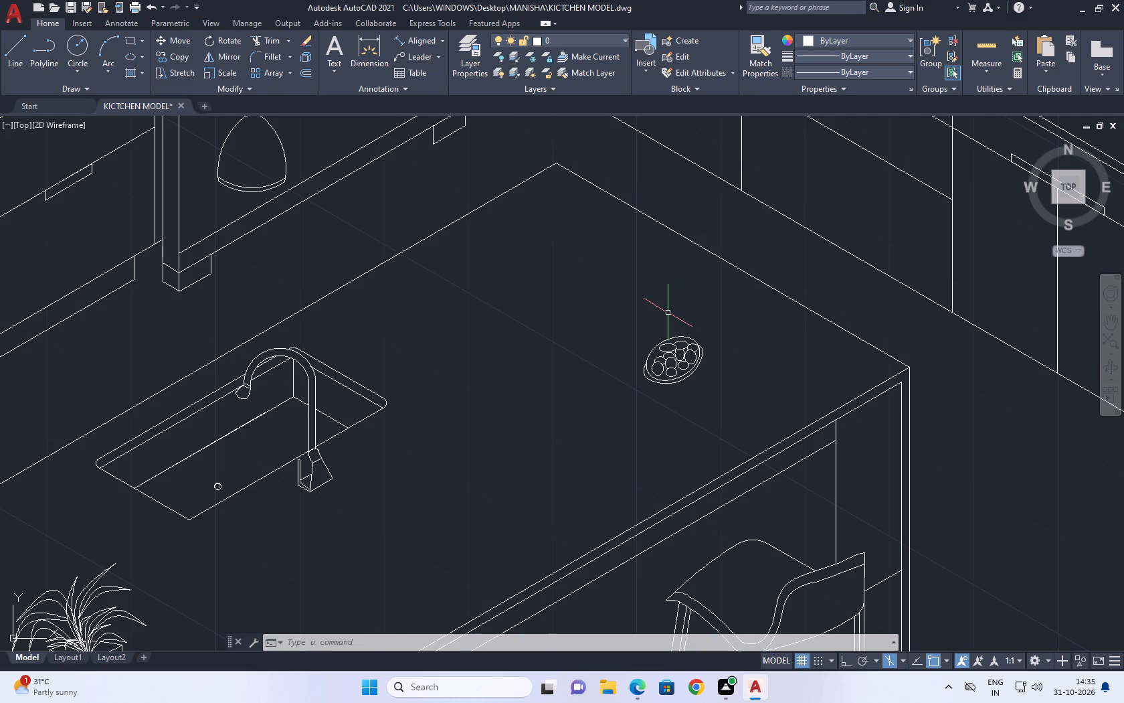
pyautogui.scroll(-3, 688, 351)
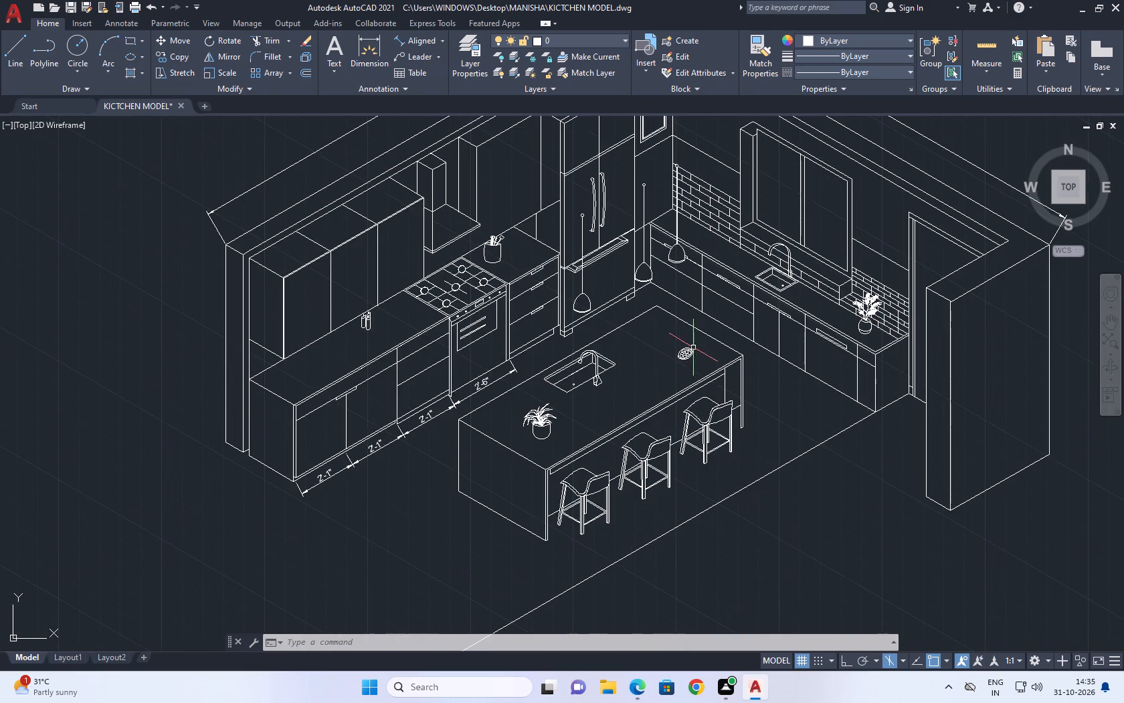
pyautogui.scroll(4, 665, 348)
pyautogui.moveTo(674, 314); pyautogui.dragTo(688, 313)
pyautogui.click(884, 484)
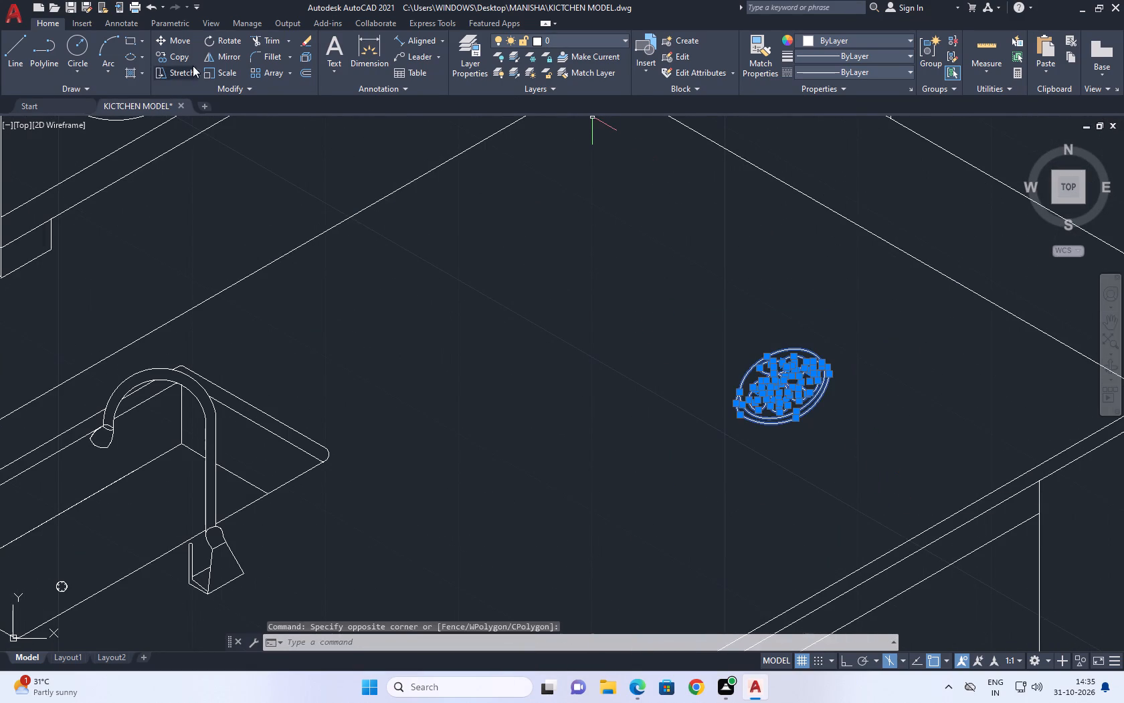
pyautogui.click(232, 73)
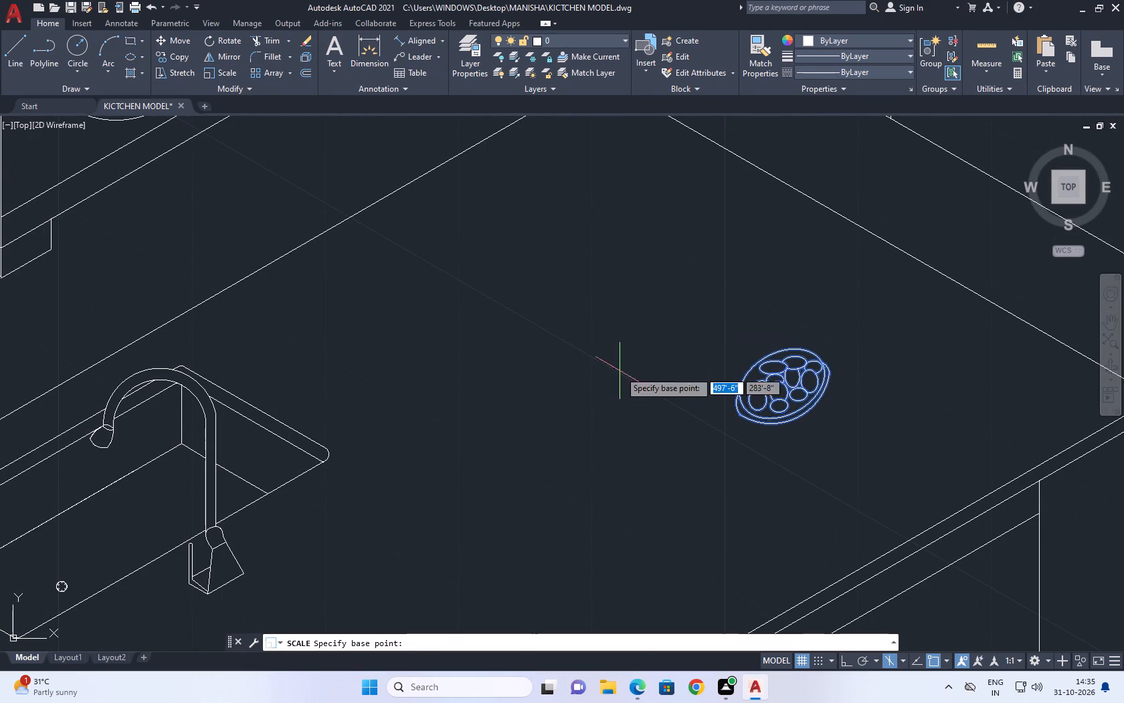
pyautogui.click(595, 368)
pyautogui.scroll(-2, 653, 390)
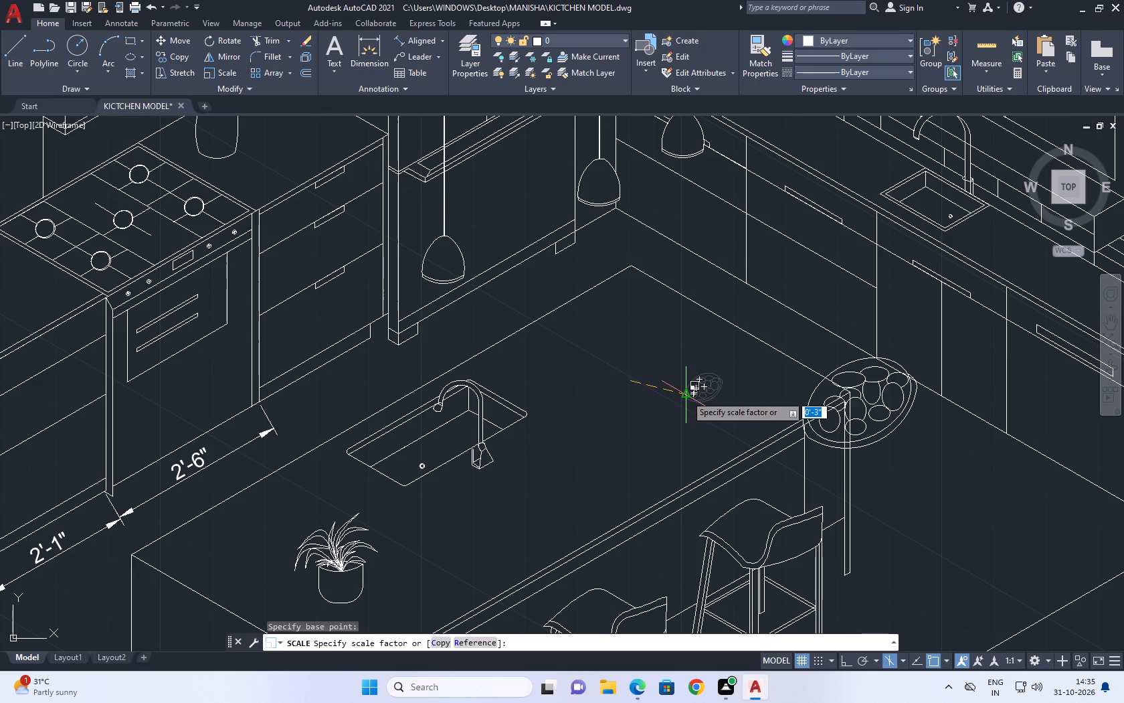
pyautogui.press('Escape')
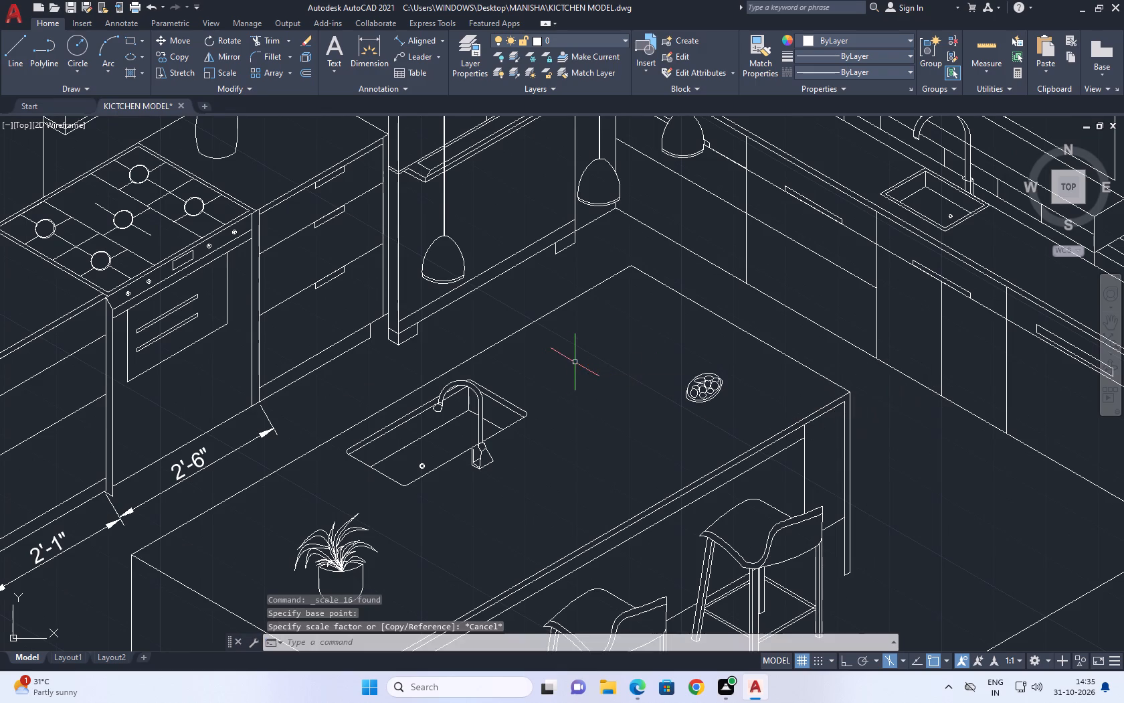
# Scale the dish and its contents up to a much larger size about a base point inside the dish.
pyautogui.moveTo(740, 416); pyautogui.dragTo(733, 404)
pyautogui.click(678, 358)
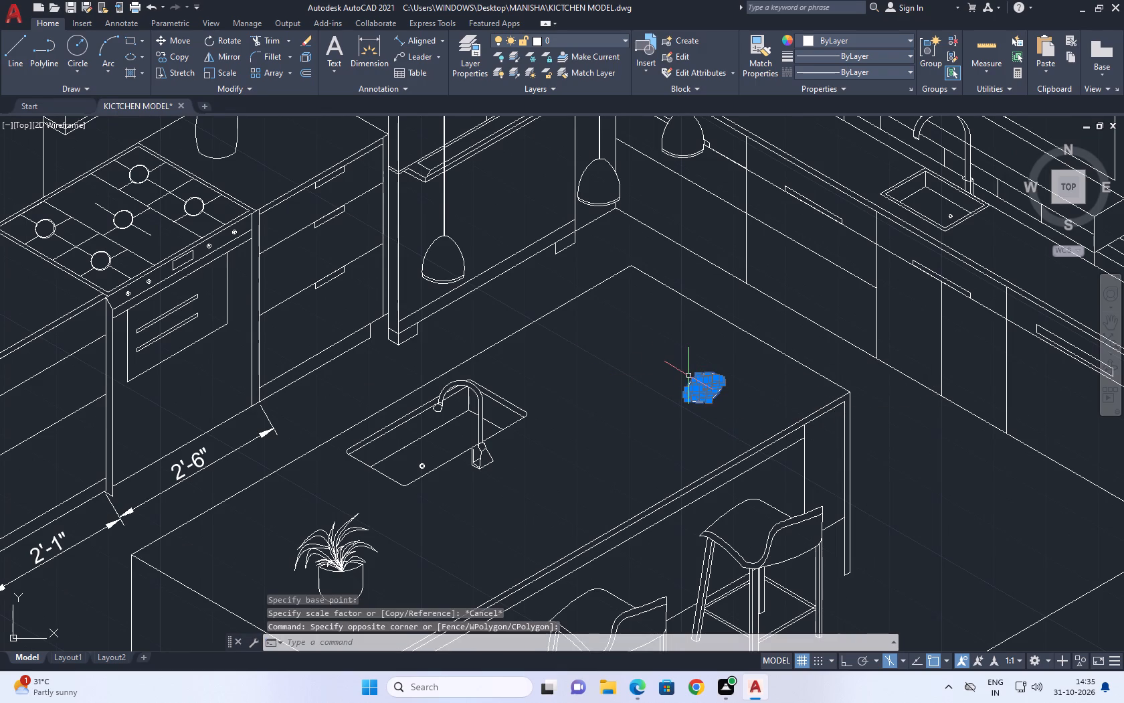
pyautogui.write('SC')
pyautogui.press('space')
pyautogui.scroll(1, 724, 388)
pyautogui.click(688, 386)
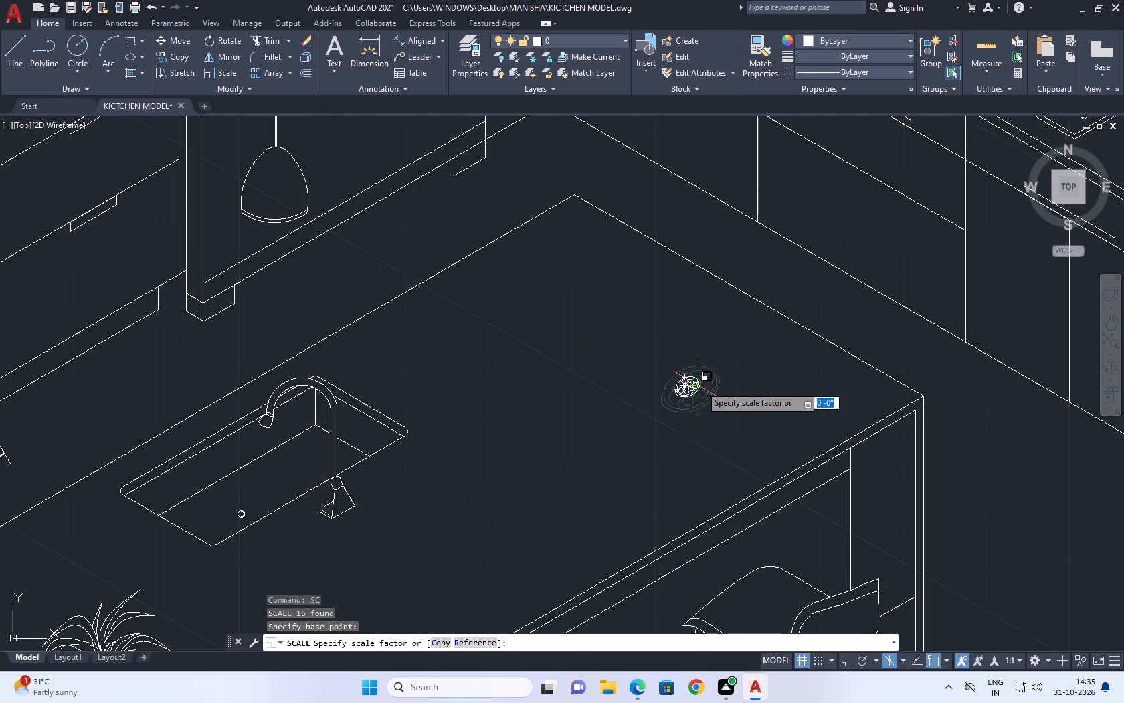
pyautogui.click(772, 396)
pyautogui.scroll(-2, 678, 334)
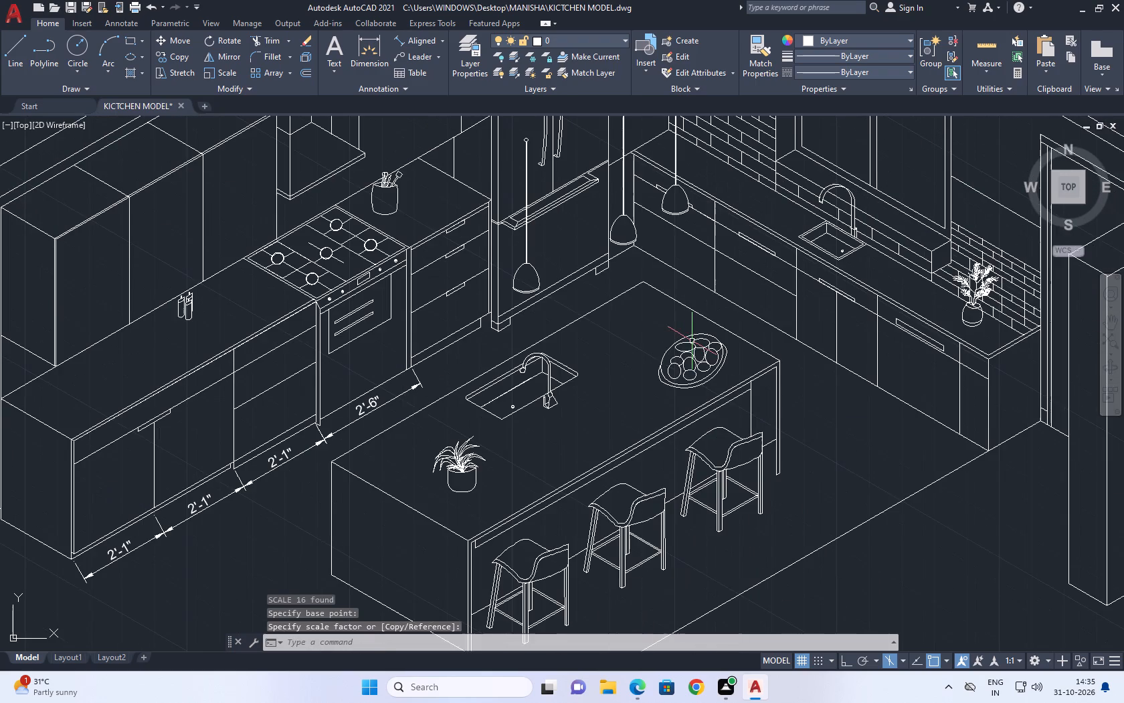
# Scale the enlarged dish and its contents down to a small serving dish, using a base point inside it.
pyautogui.click(643, 321)
pyautogui.scroll(1, 747, 401)
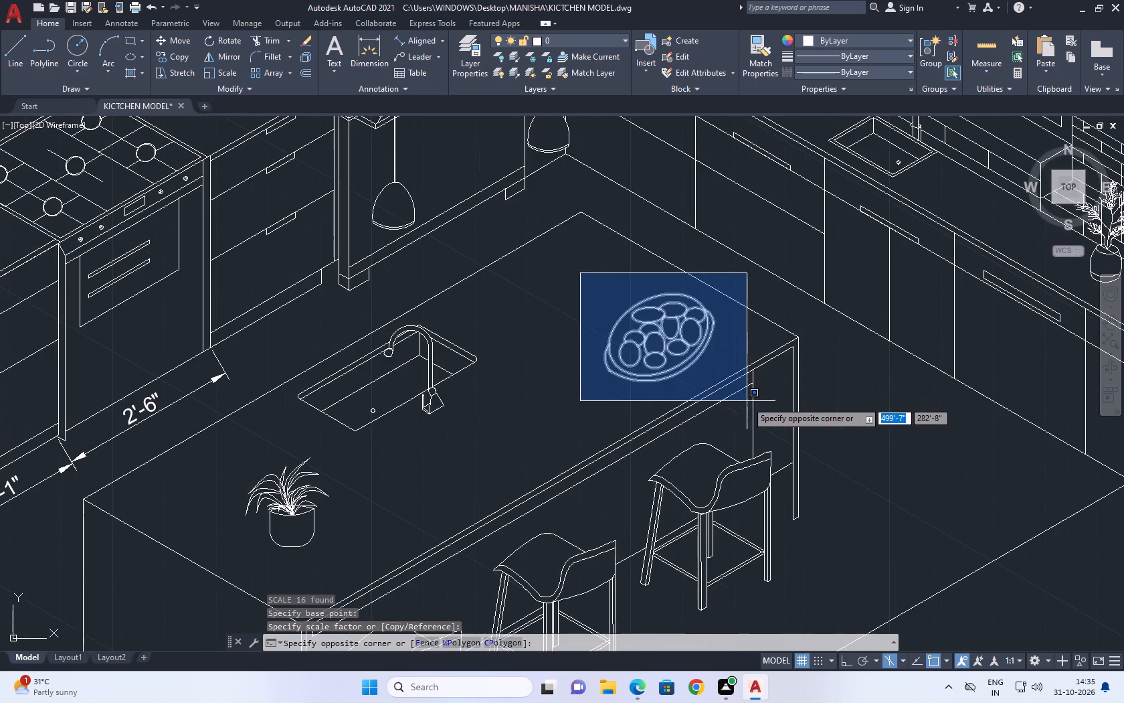
pyautogui.click(737, 392)
pyautogui.write('SC')
pyautogui.press('space')
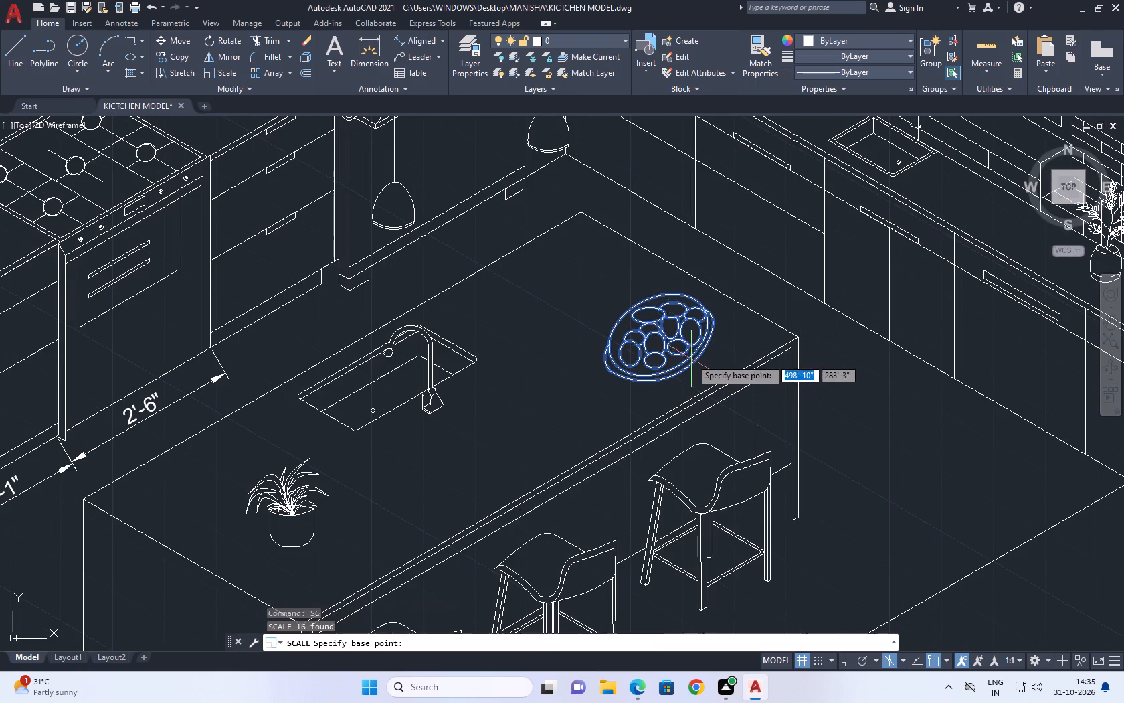
pyautogui.scroll(1, 673, 337)
pyautogui.click(656, 334)
pyautogui.click(687, 325)
# Move the small dish with its oval items diagonally away from the island's right end to the back part of the countertop.
pyautogui.click(567, 277)
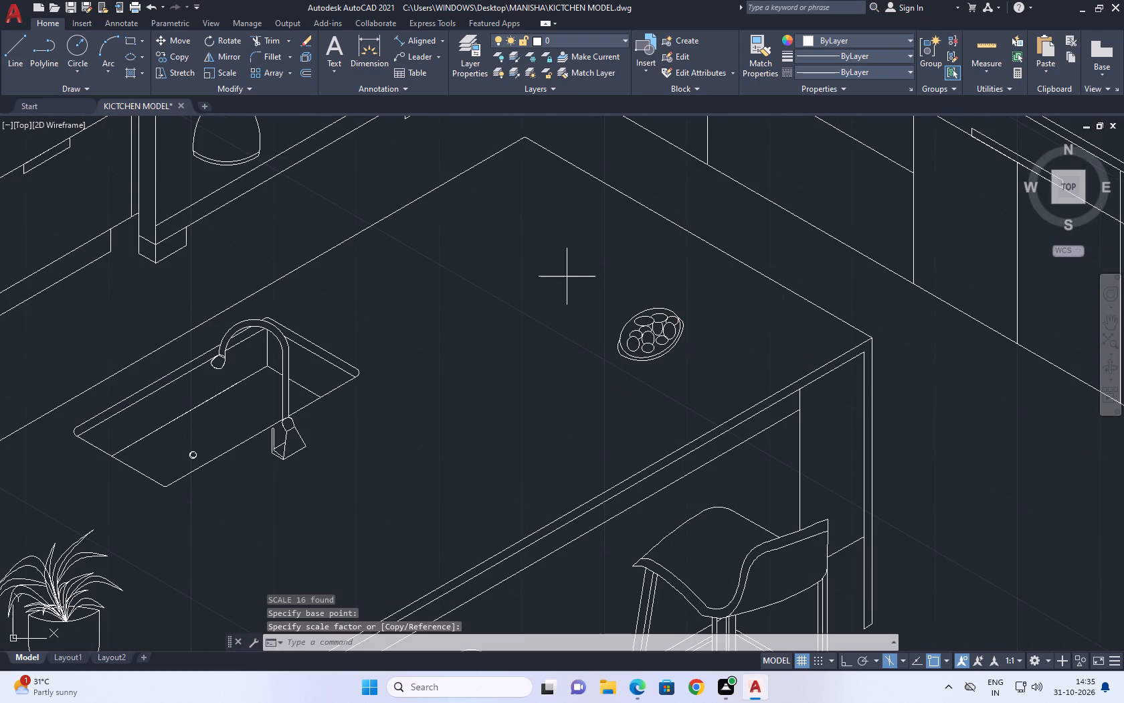
pyautogui.click(674, 354)
pyautogui.click(592, 266)
pyautogui.click(716, 379)
pyautogui.moveTo(656, 312); pyautogui.dragTo(717, 396, button='middle')
pyautogui.press('m')
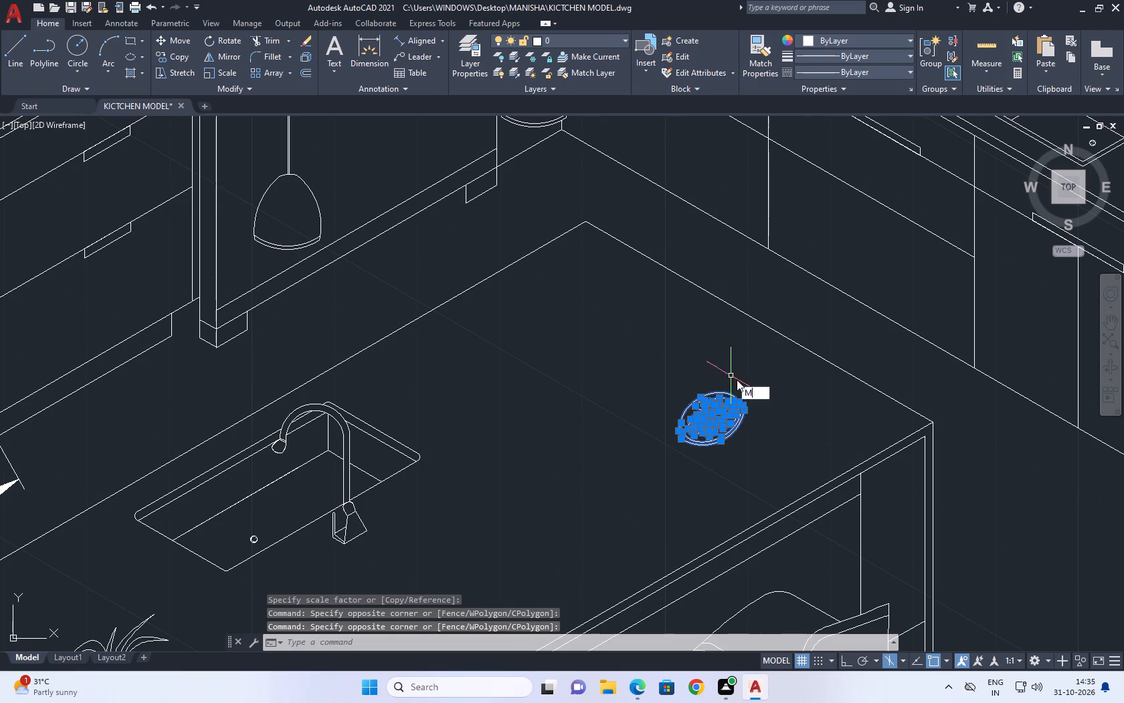
pyautogui.press('space')
pyautogui.moveTo(789, 459); pyautogui.dragTo(783, 449)
pyautogui.click(709, 405)
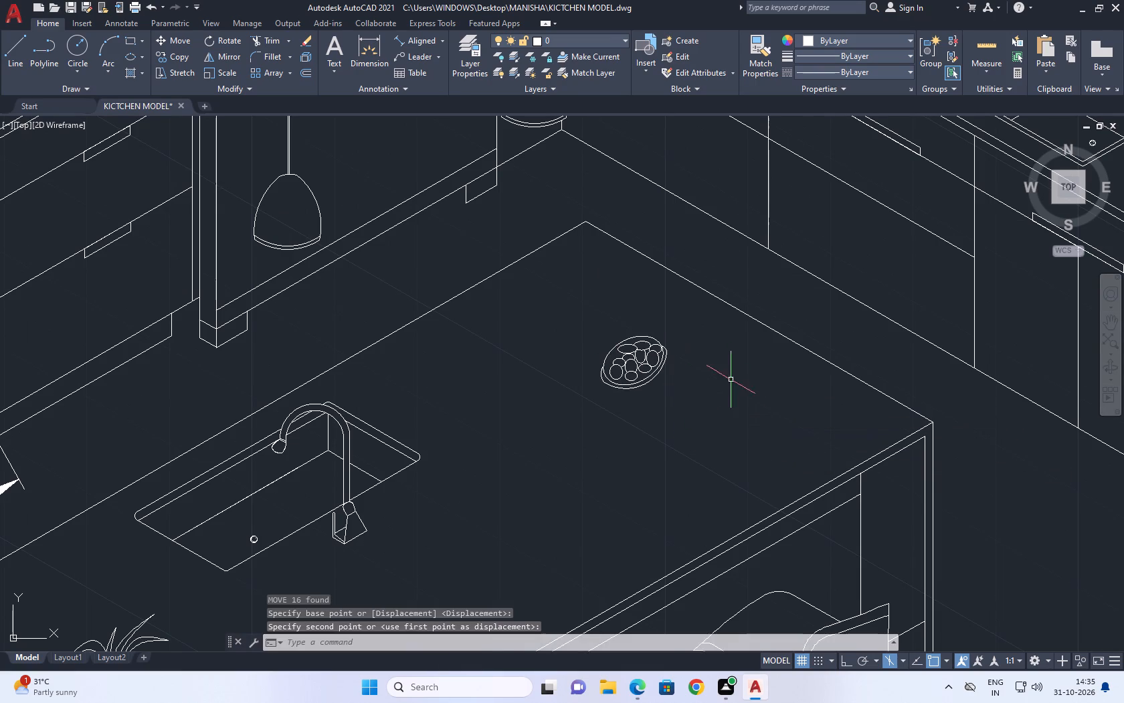
# Examine the dish's new position on the island relative to the sink, the stools and the rest of the kitchen.
pyautogui.moveTo(739, 382); pyautogui.dragTo(680, 369, button='middle')
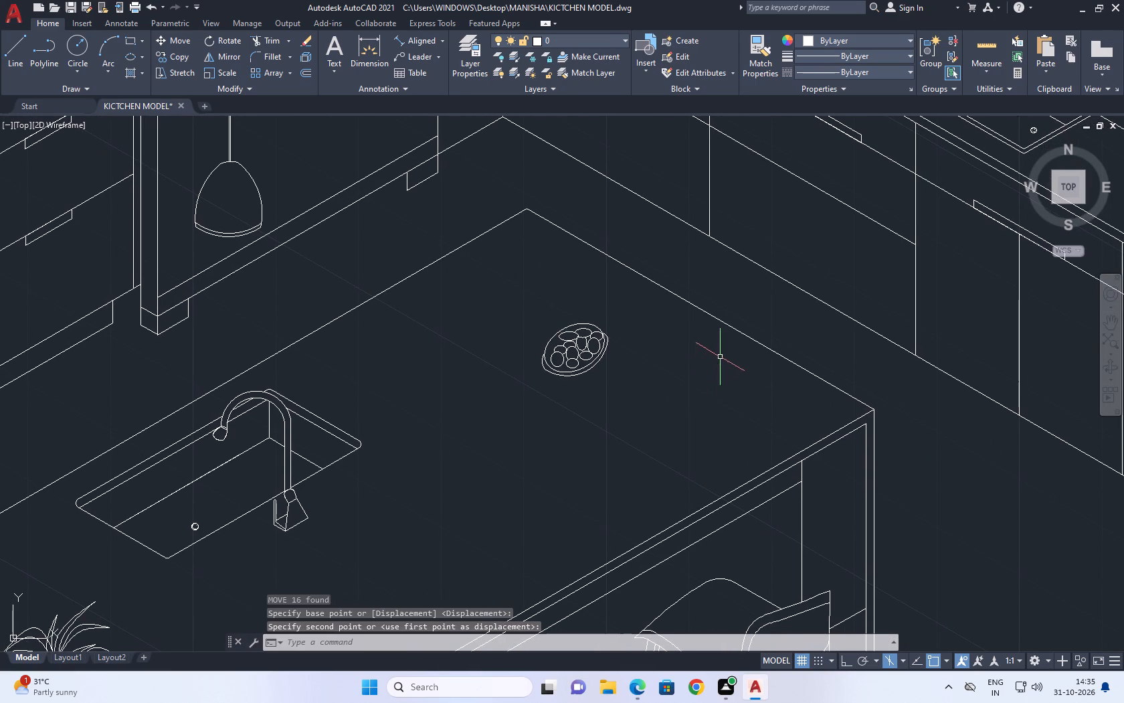
pyautogui.scroll(1, 439, 345)
pyautogui.moveTo(795, 408); pyautogui.dragTo(632, 343, button='middle')
pyautogui.scroll(-1, 506, 300)
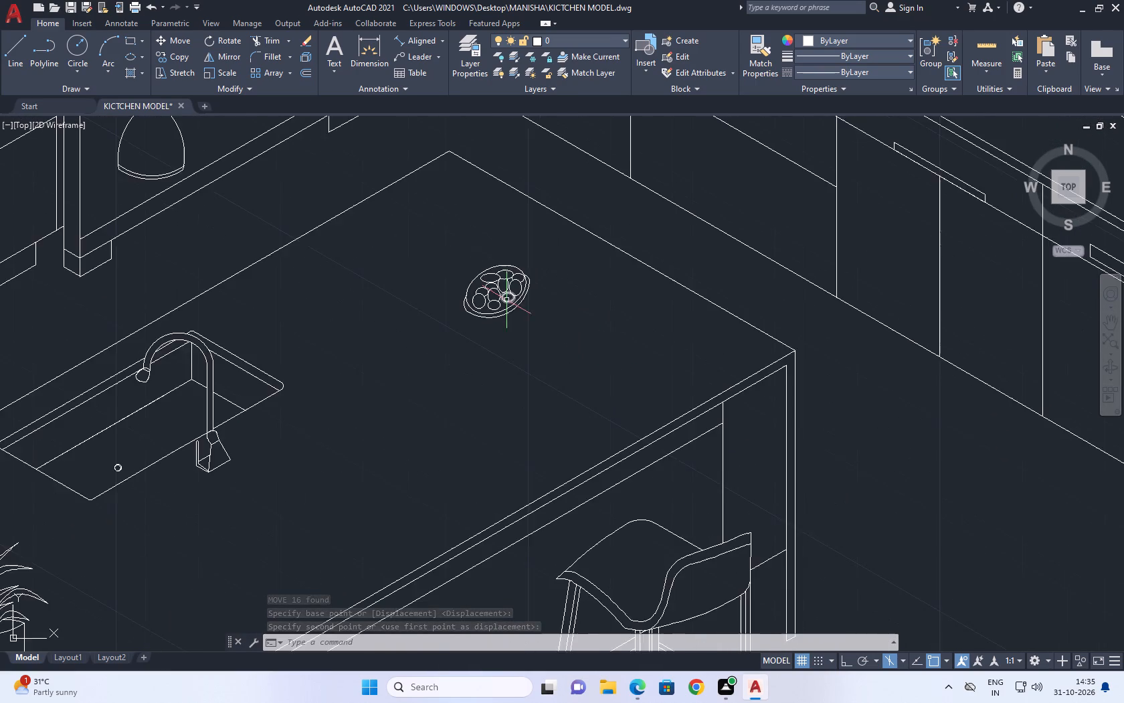
pyautogui.scroll(-2, 517, 304)
pyautogui.moveTo(488, 353); pyautogui.dragTo(551, 307, button='middle')
pyautogui.scroll(1, 549, 316)
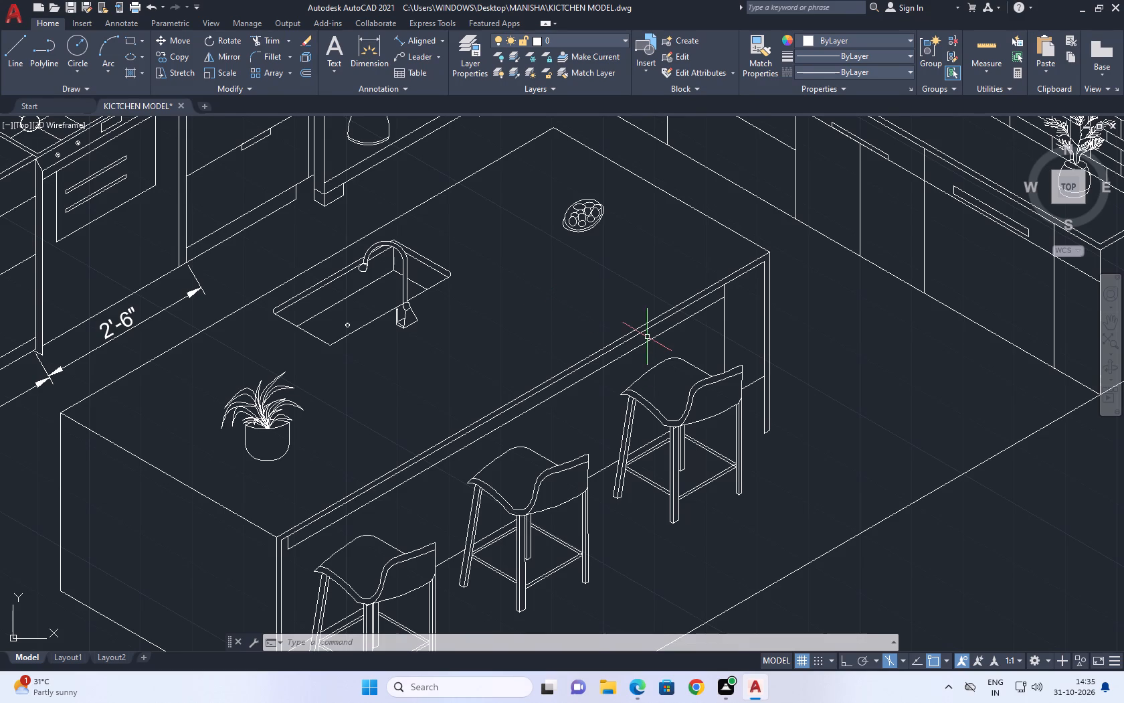
pyautogui.moveTo(575, 399); pyautogui.dragTo(575, 270, button='middle')
pyautogui.scroll(-3, 574, 268)
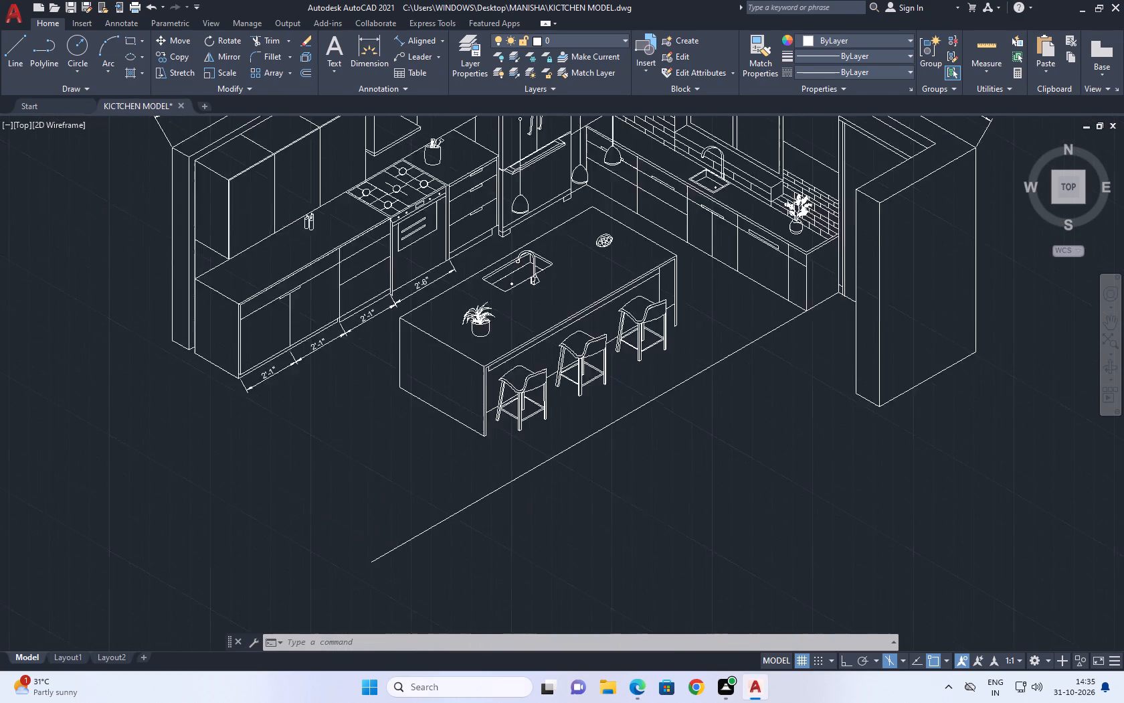
# Trim away the long diagonal floor line running from the right-hand base cabinets past the front of the stools.
pyautogui.moveTo(816, 382); pyautogui.dragTo(802, 335, button='middle')
pyautogui.scroll(1, 730, 297)
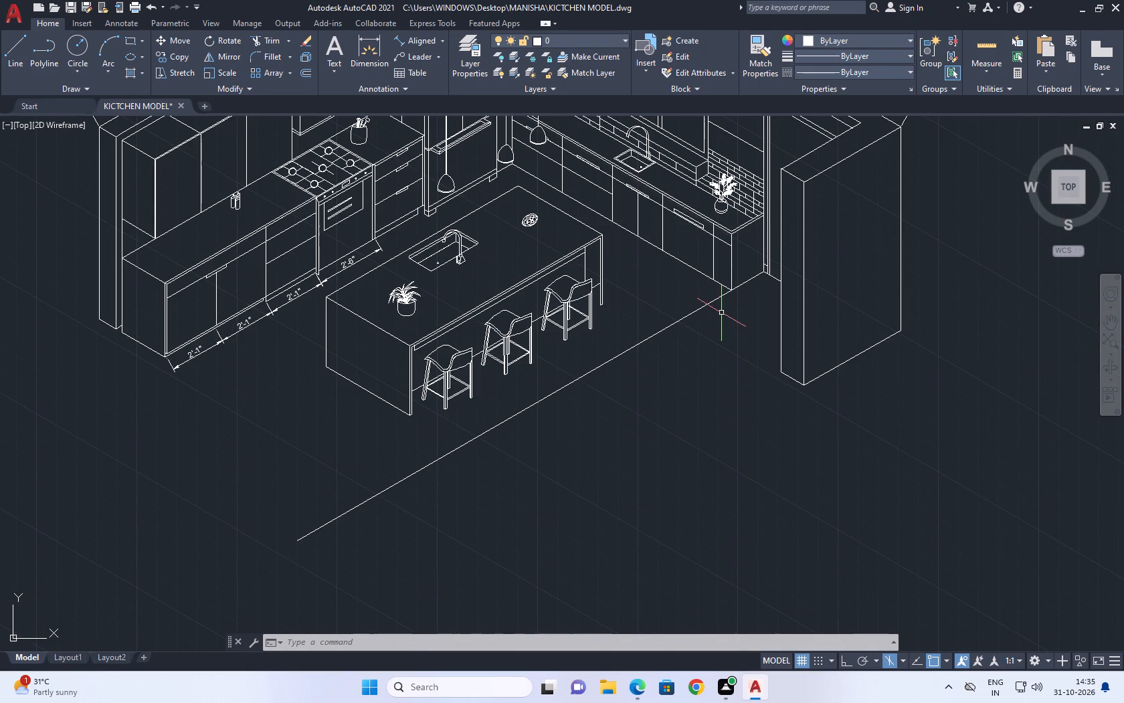
pyautogui.scroll(1, 709, 349)
pyautogui.moveTo(677, 327); pyautogui.dragTo(691, 378, button='middle')
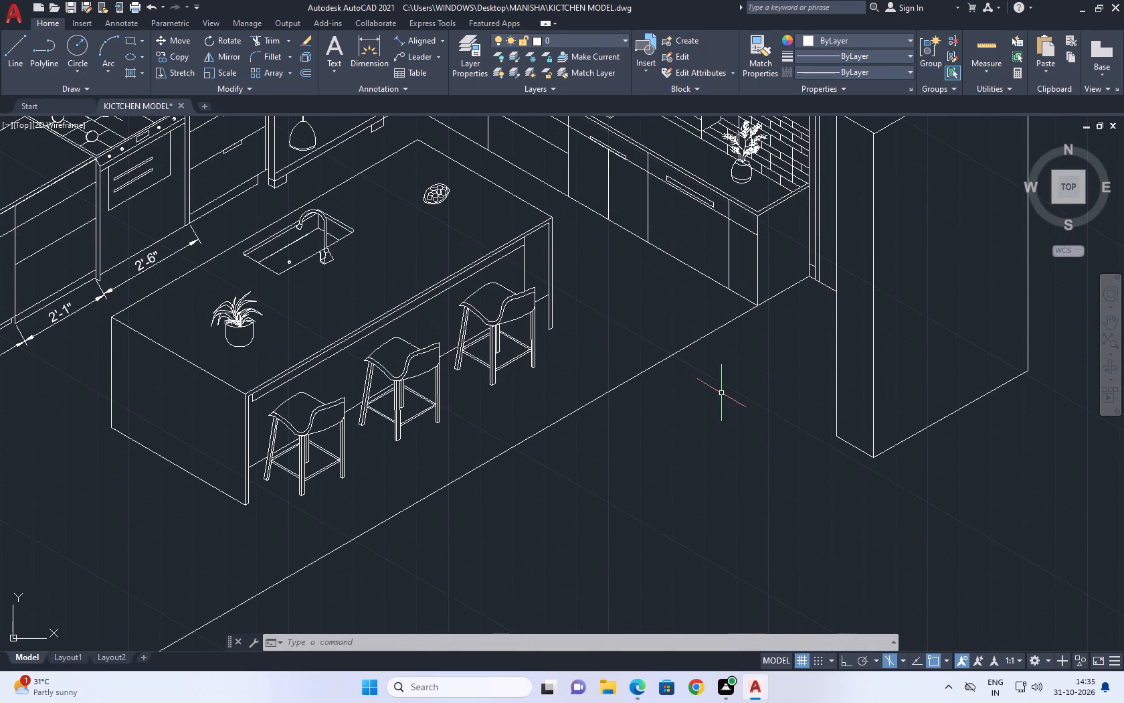
pyautogui.click(275, 38)
pyautogui.moveTo(721, 398); pyautogui.dragTo(721, 398)
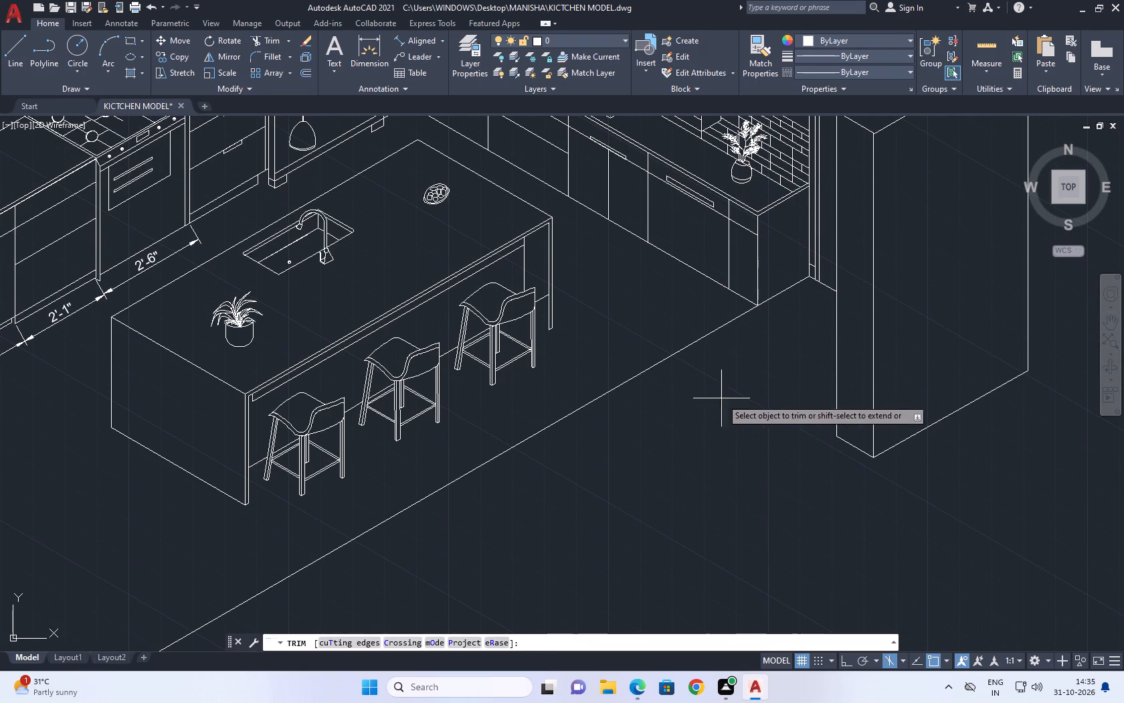
pyautogui.moveTo(721, 398); pyautogui.dragTo(712, 386)
pyautogui.click(671, 333)
pyautogui.click(700, 388)
pyautogui.rightClick(680, 339)
pyautogui.click(745, 365)
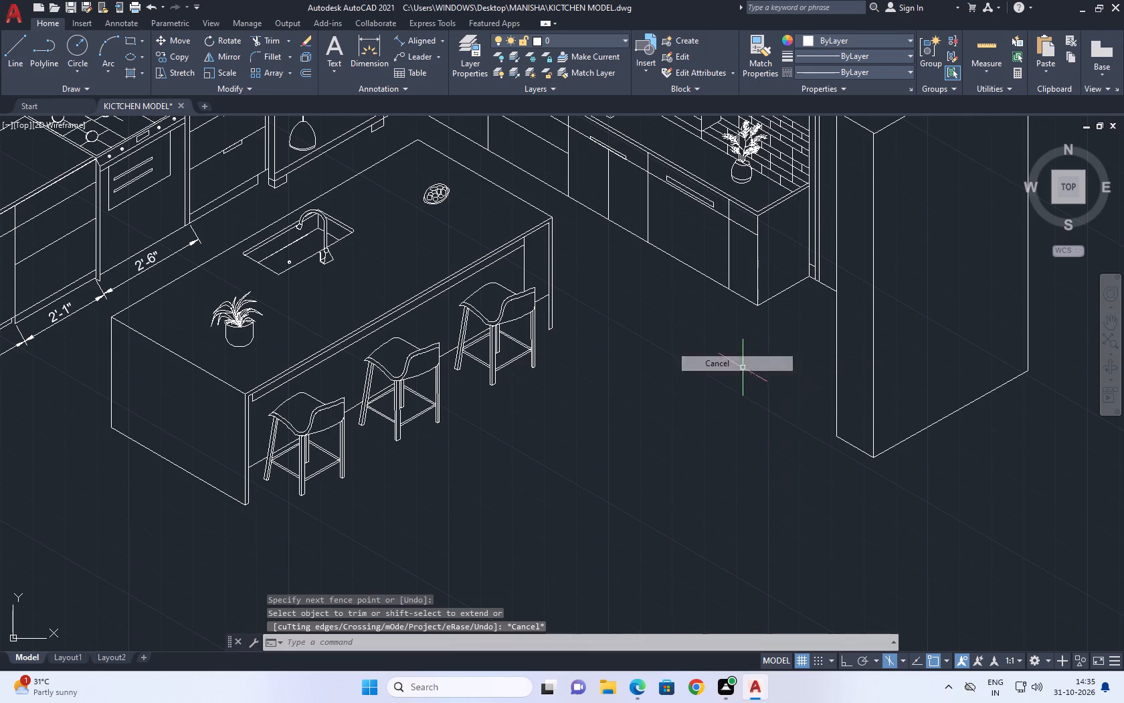
# Save the drawing as KICTCHEN MODEL in the MANISHA folder, replacing the existing file.
pyautogui.scroll(-2, 748, 374)
pyautogui.click(21, 11)
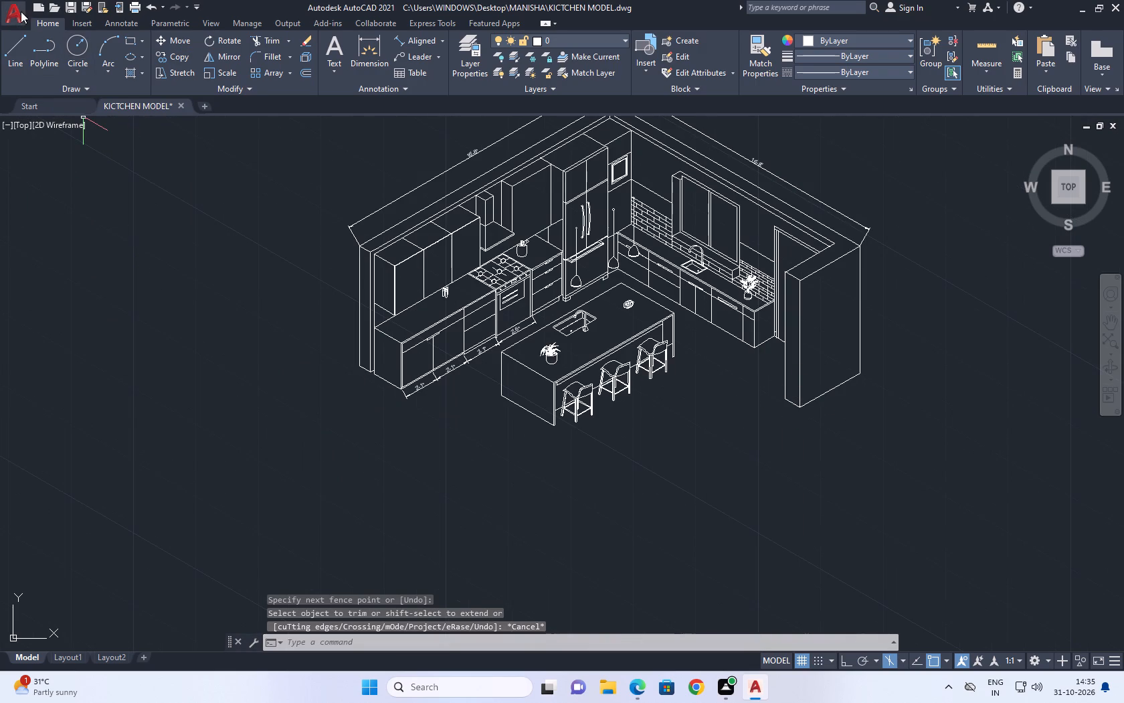
pyautogui.click(58, 173)
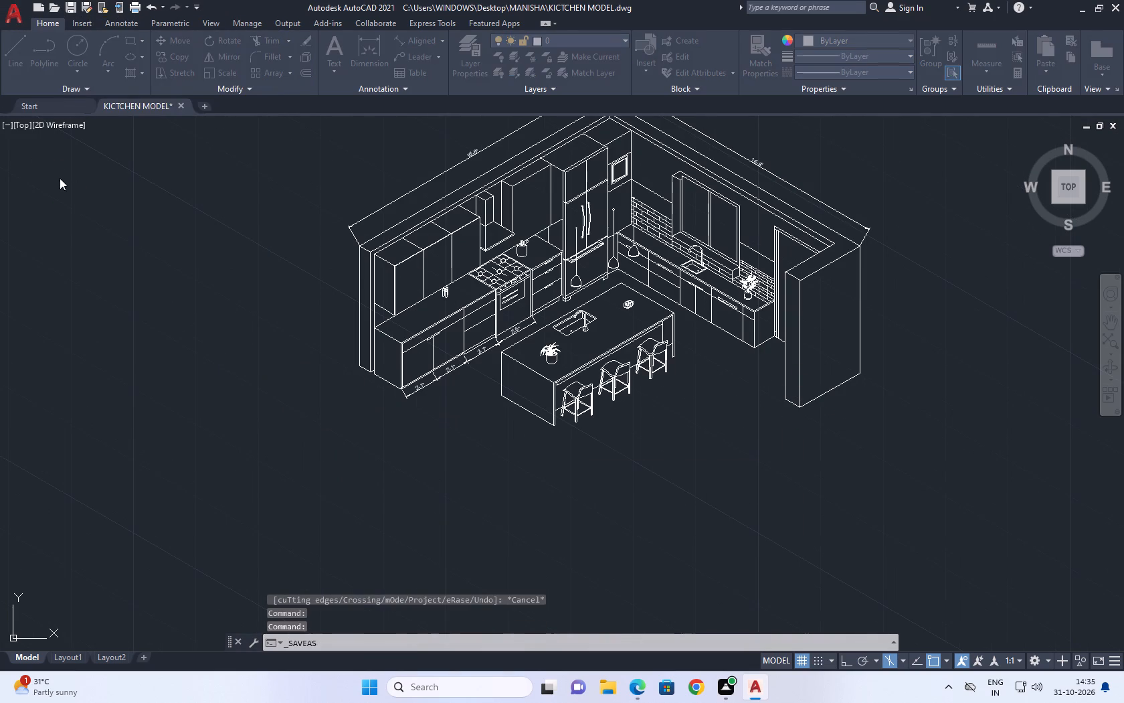
pyautogui.click(730, 465)
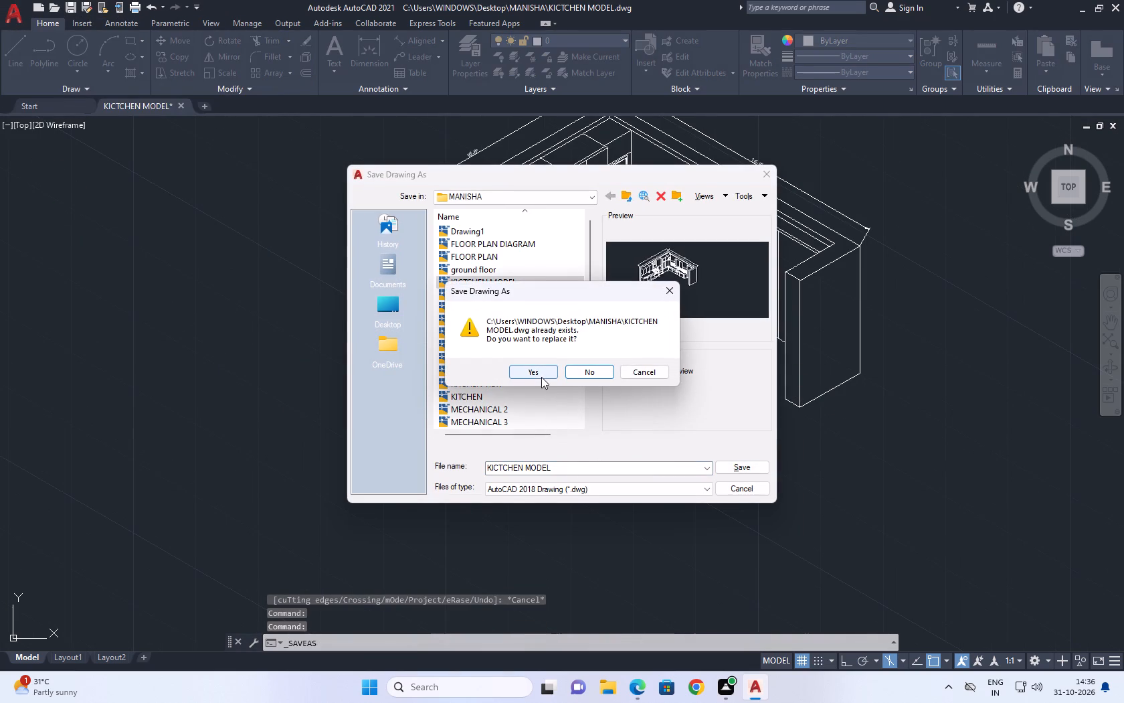
pyautogui.click(541, 376)
# Examine the left-hand cabinet run and the empty end of its countertop.
pyautogui.scroll(2, 566, 373)
pyautogui.moveTo(528, 341); pyautogui.dragTo(589, 438, button='middle')
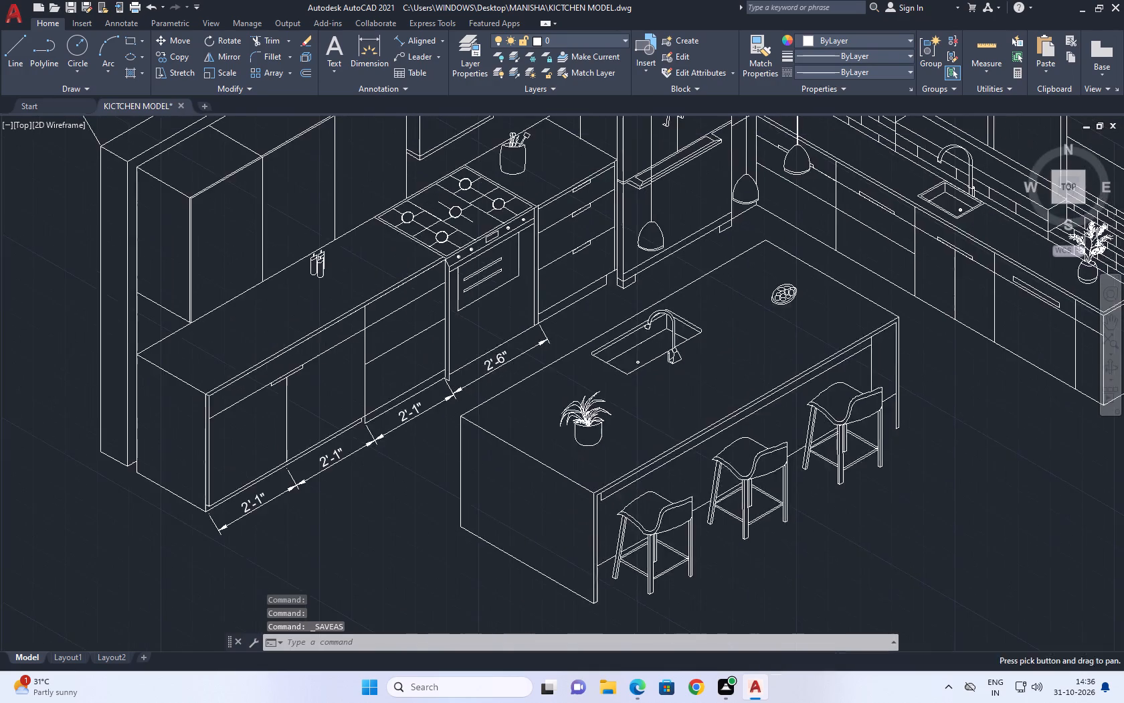
pyautogui.scroll(2, 555, 383)
pyautogui.scroll(-3, 677, 420)
pyautogui.moveTo(485, 424); pyautogui.dragTo(686, 473, button='middle')
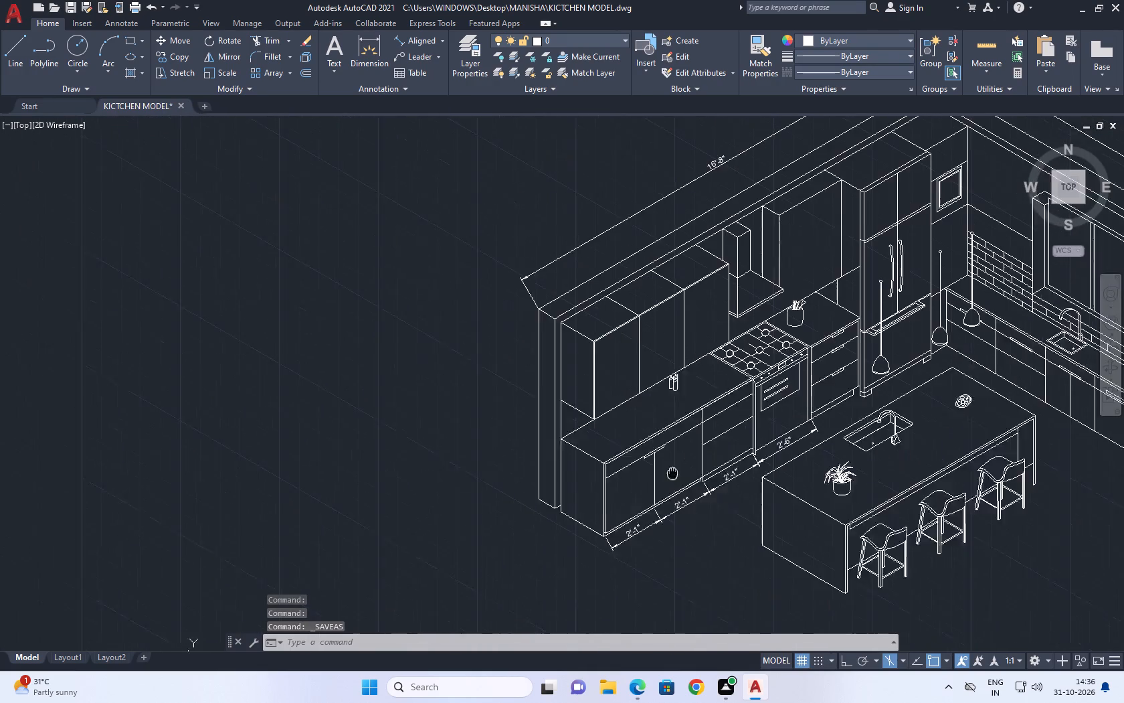
pyautogui.moveTo(686, 473); pyautogui.dragTo(688, 473, button='middle')
pyautogui.scroll(3, 620, 435)
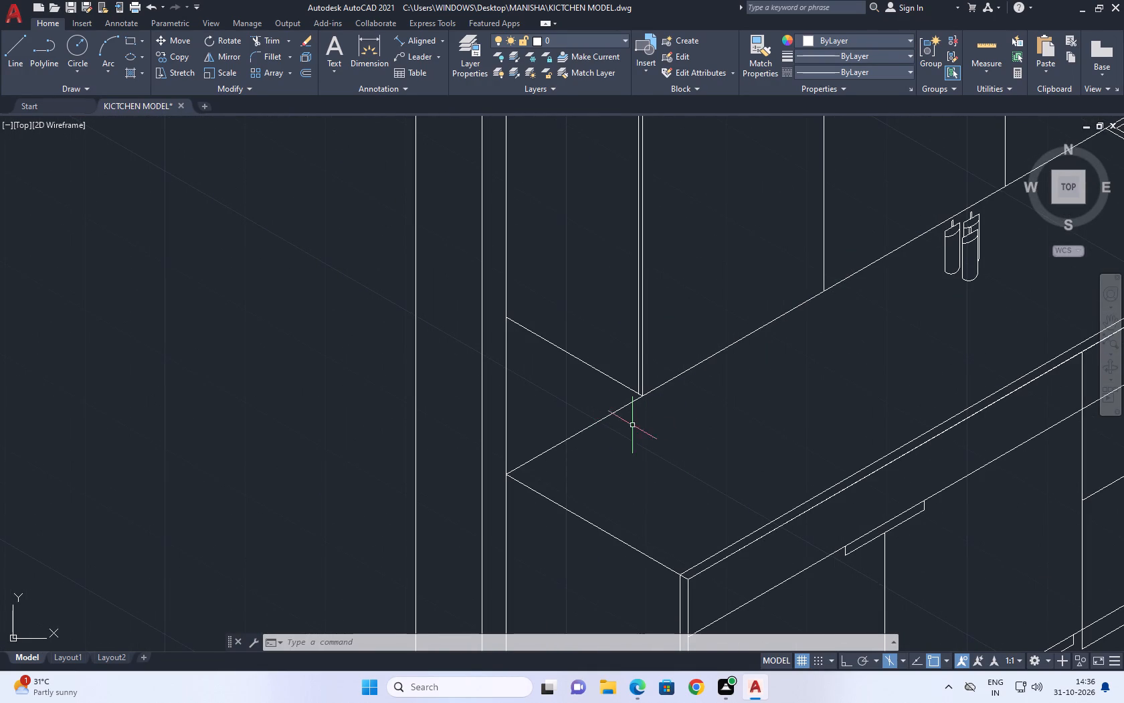
pyautogui.moveTo(734, 447); pyautogui.dragTo(645, 415, button='middle')
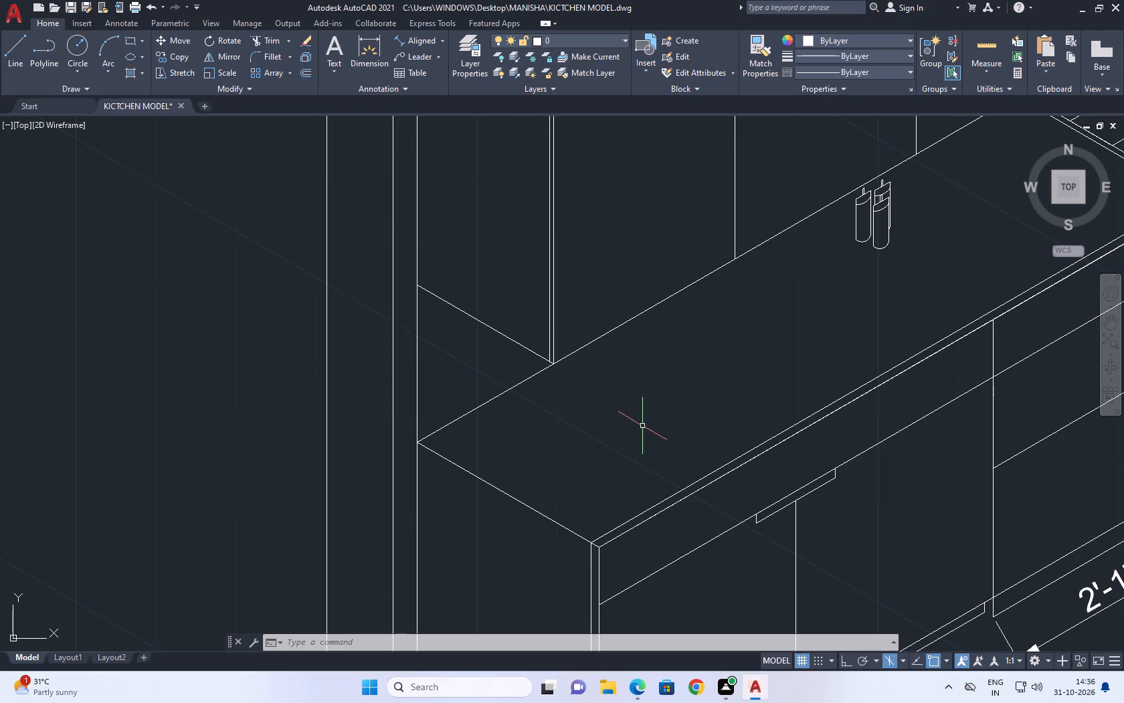
pyautogui.scroll(-3, 662, 388)
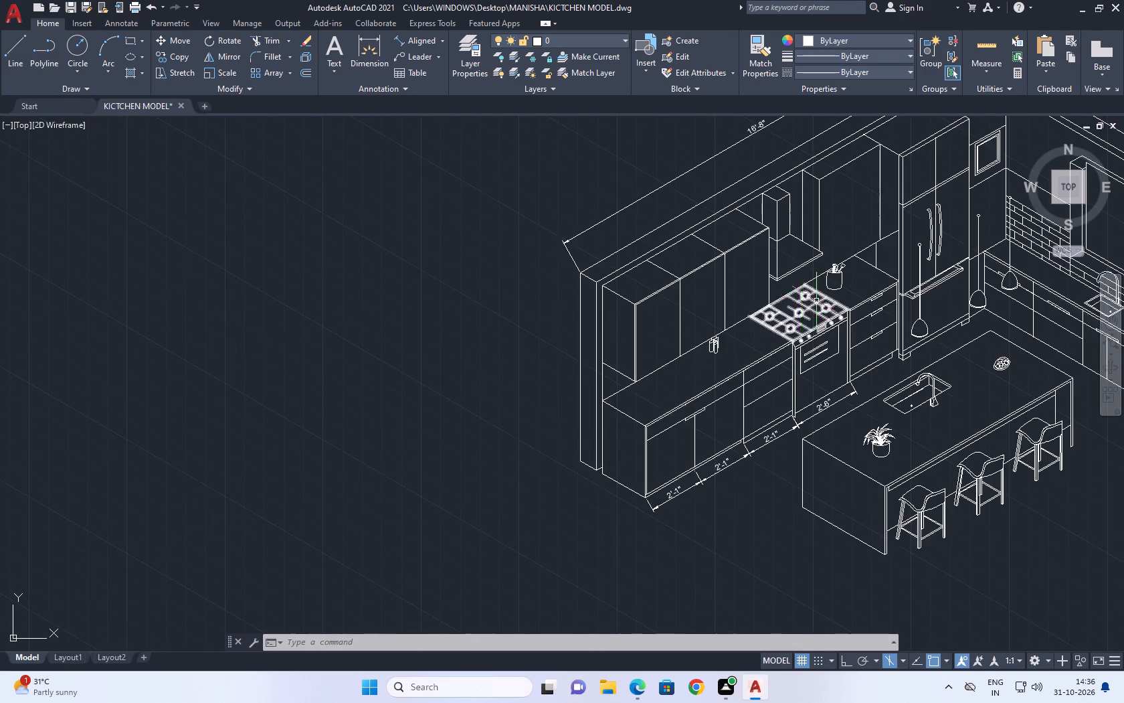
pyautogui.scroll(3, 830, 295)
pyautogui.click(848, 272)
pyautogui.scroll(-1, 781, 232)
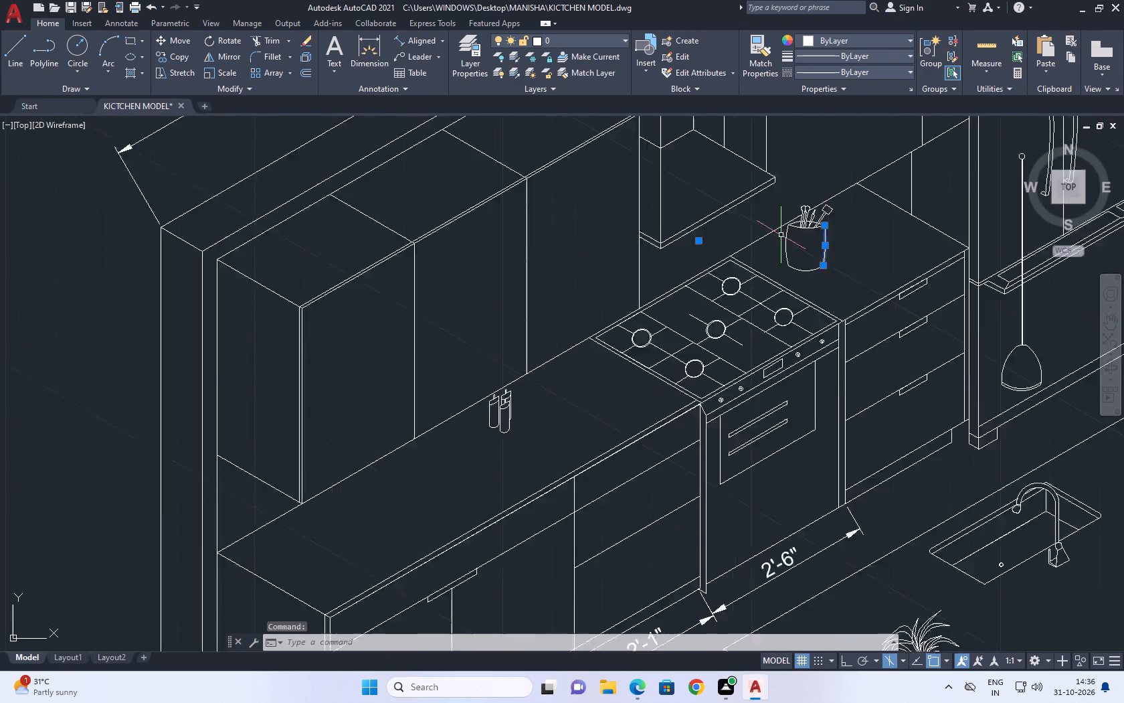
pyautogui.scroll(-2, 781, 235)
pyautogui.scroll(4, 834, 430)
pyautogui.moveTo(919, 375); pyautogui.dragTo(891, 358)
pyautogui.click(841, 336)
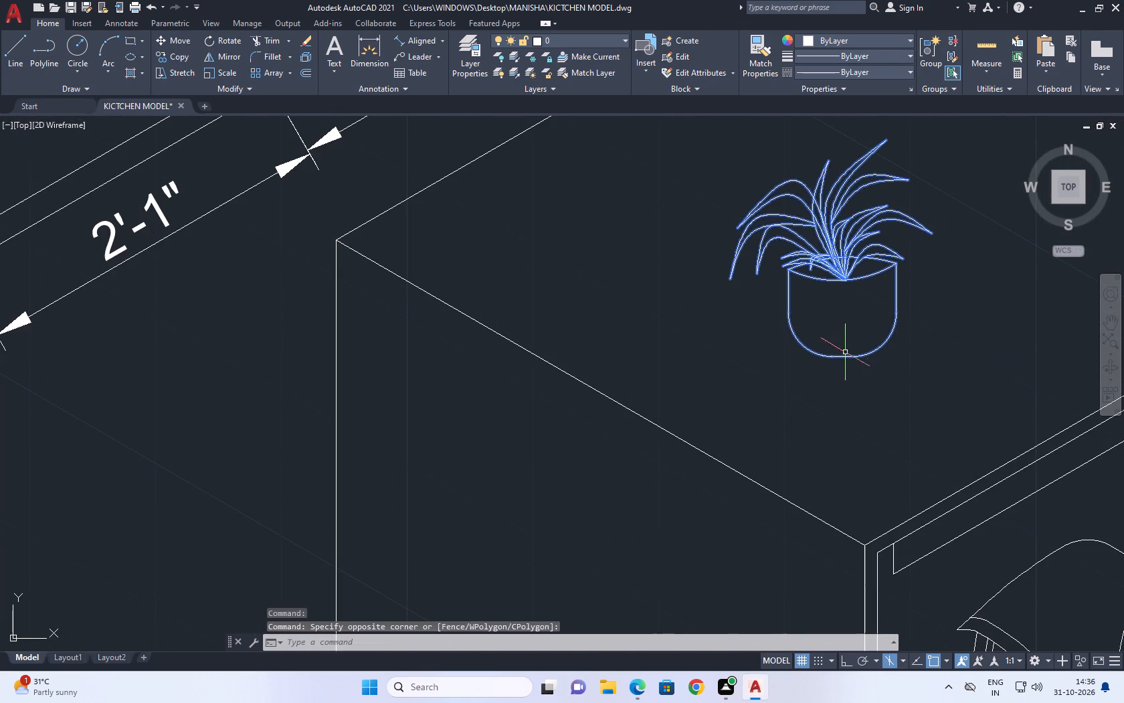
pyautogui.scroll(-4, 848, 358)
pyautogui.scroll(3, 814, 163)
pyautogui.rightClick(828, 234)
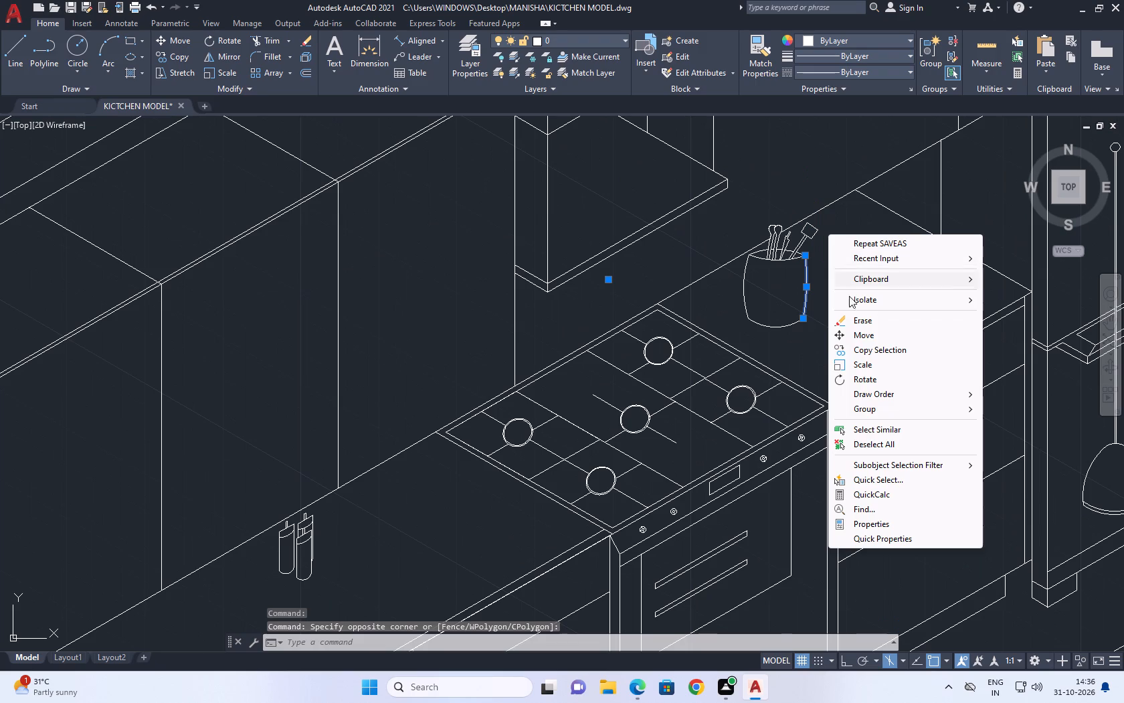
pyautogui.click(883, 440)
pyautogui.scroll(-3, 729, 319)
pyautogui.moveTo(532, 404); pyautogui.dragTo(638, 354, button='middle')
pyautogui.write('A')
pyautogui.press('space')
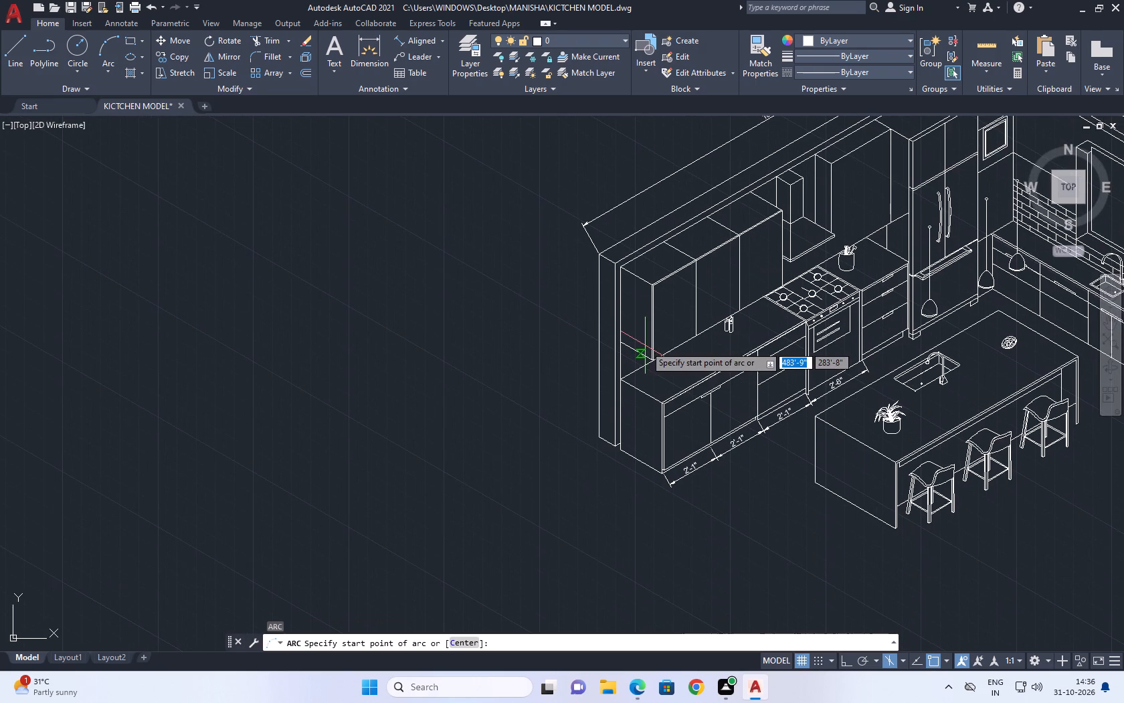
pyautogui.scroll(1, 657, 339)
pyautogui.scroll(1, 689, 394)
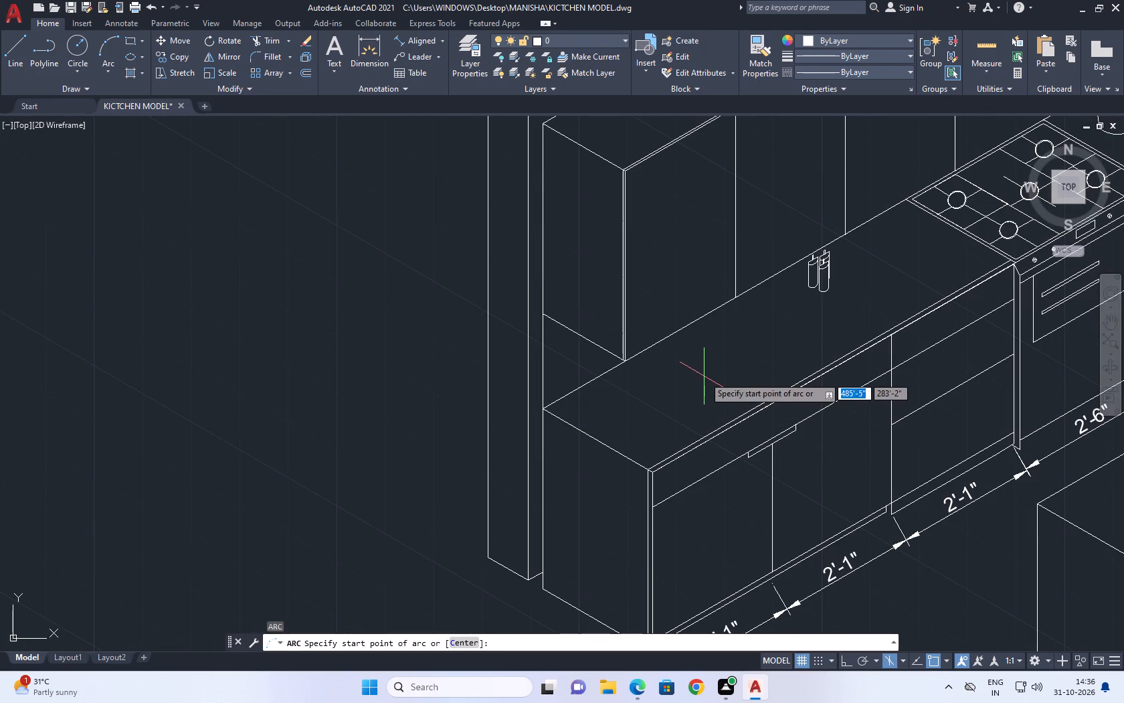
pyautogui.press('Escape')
# Draw a nearly horizontal line about 8 inches long on the empty end of the left-hand countertop.
pyautogui.write('L')
pyautogui.press('space')
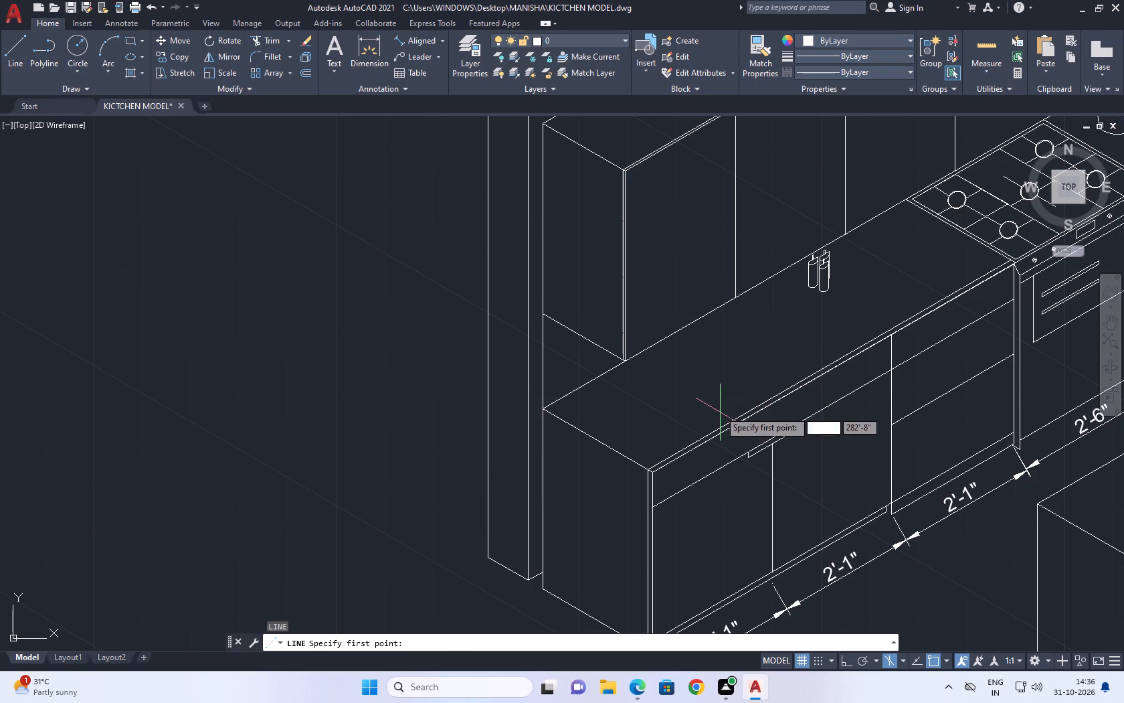
pyautogui.scroll(2, 692, 384)
pyautogui.click(672, 362)
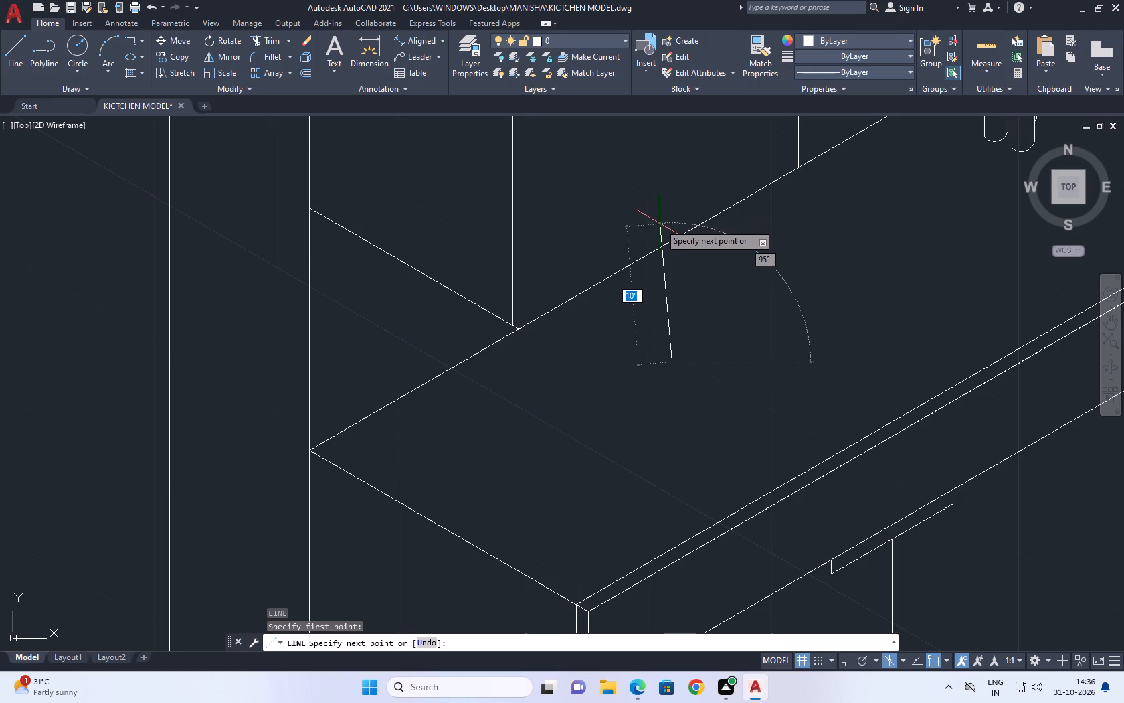
pyautogui.press('F8')
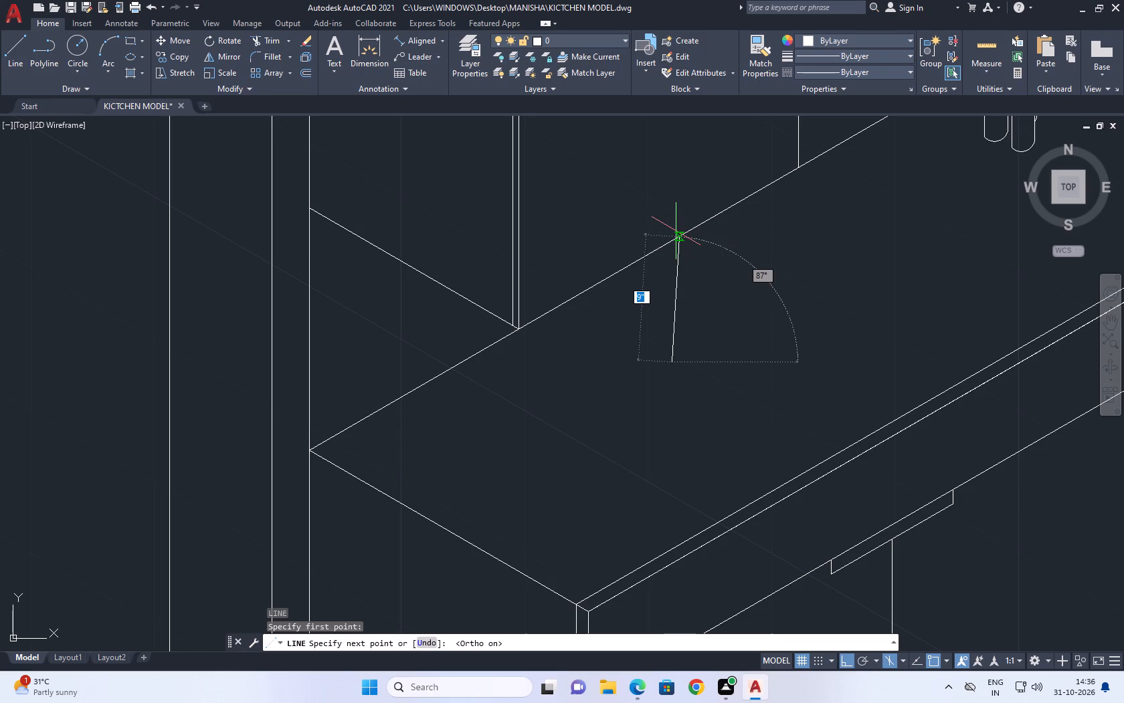
pyautogui.press('F8')
pyautogui.press('F8')
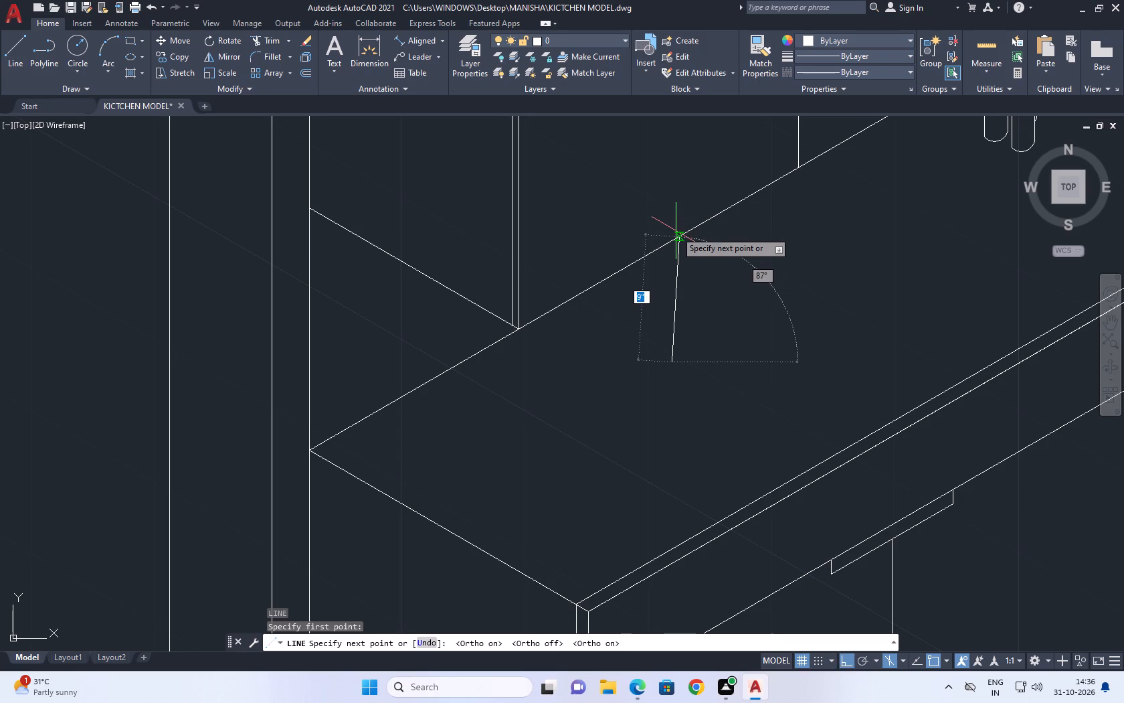
pyautogui.press('F5')
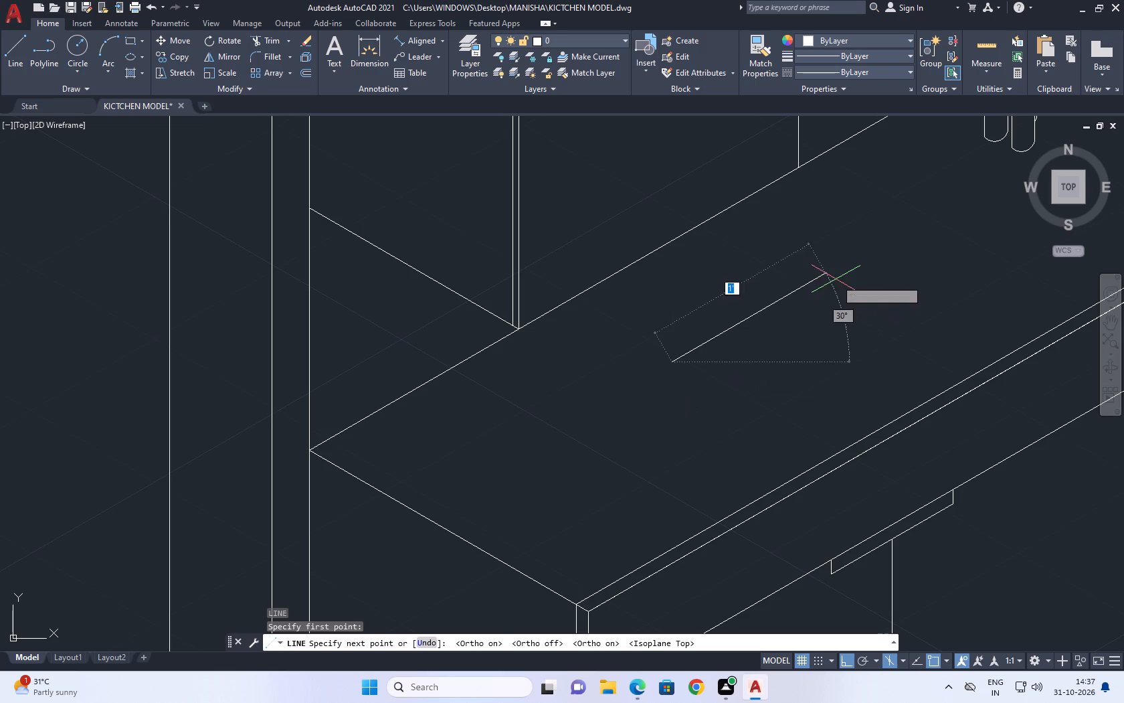
pyautogui.moveTo(830, 281); pyautogui.dragTo(728, 347, button='middle')
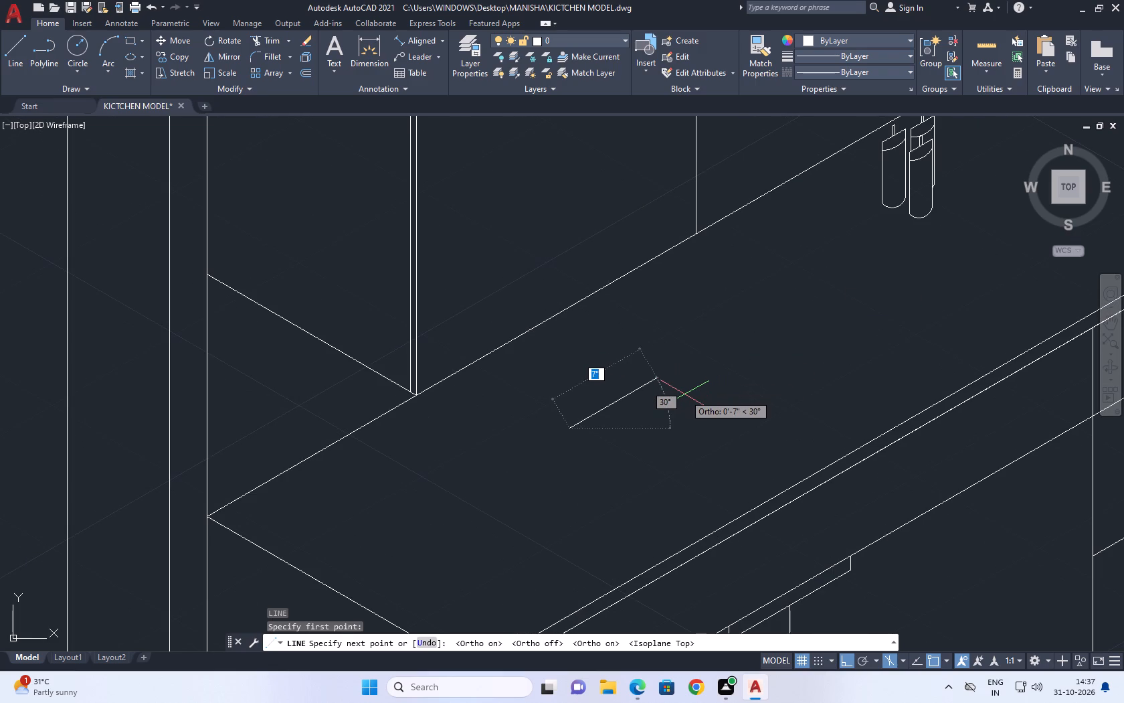
pyautogui.press('F8')
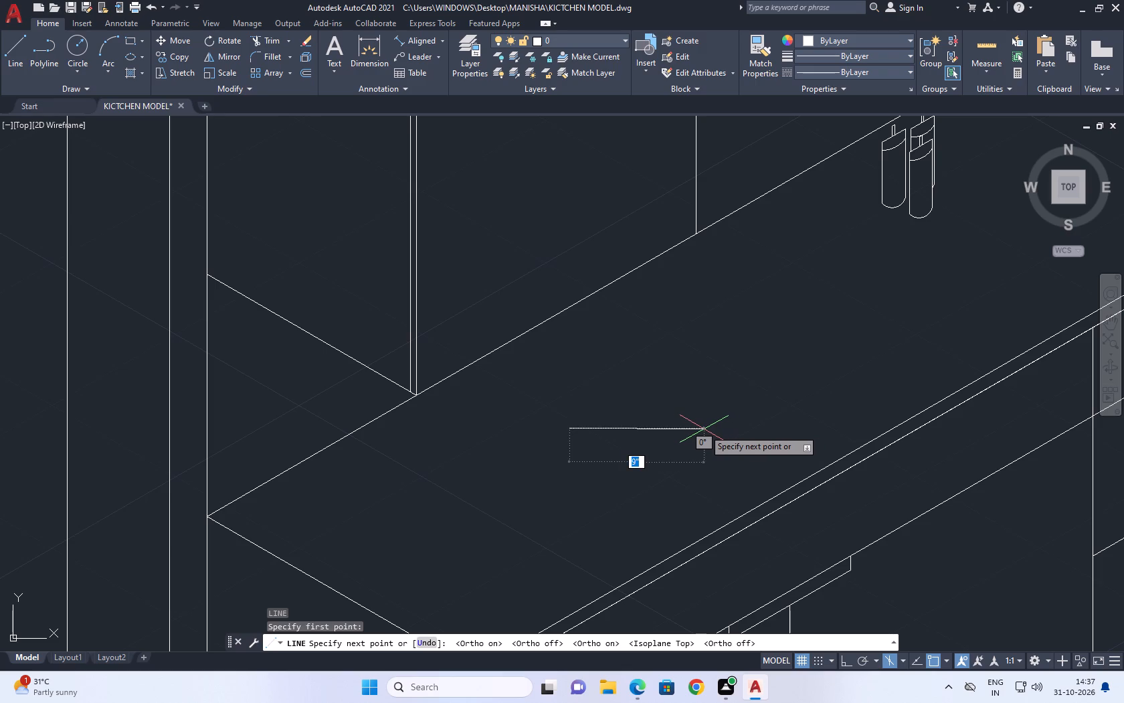
pyautogui.scroll(1, 700, 428)
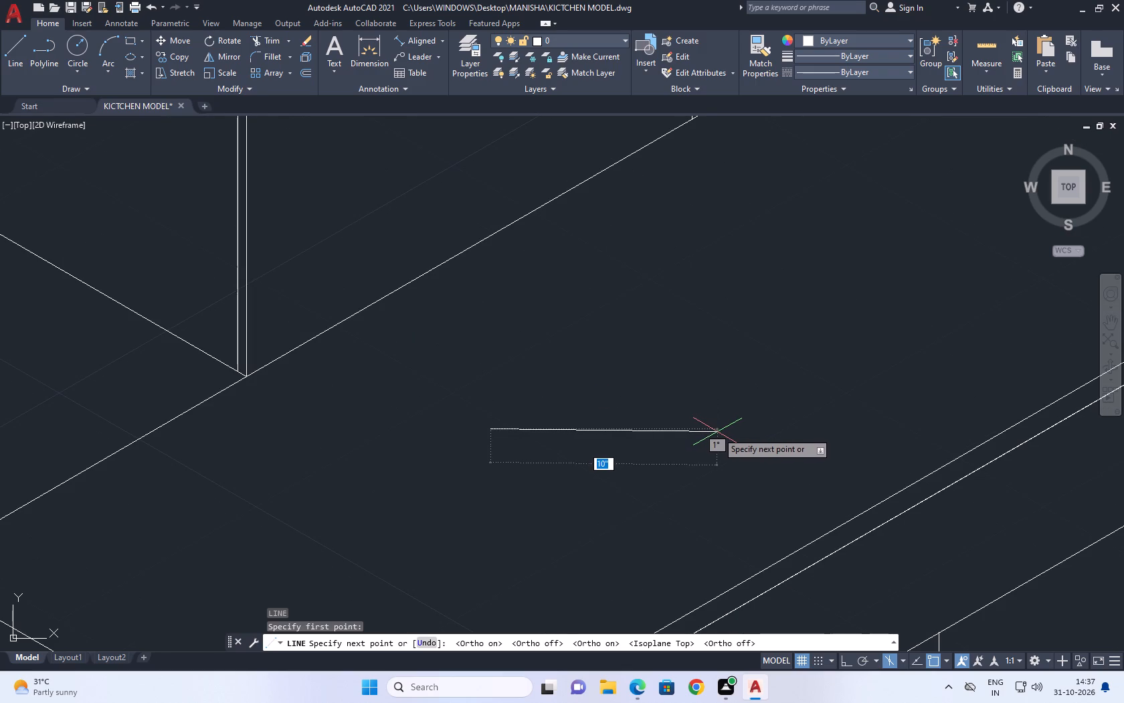
pyautogui.scroll(-2, 717, 432)
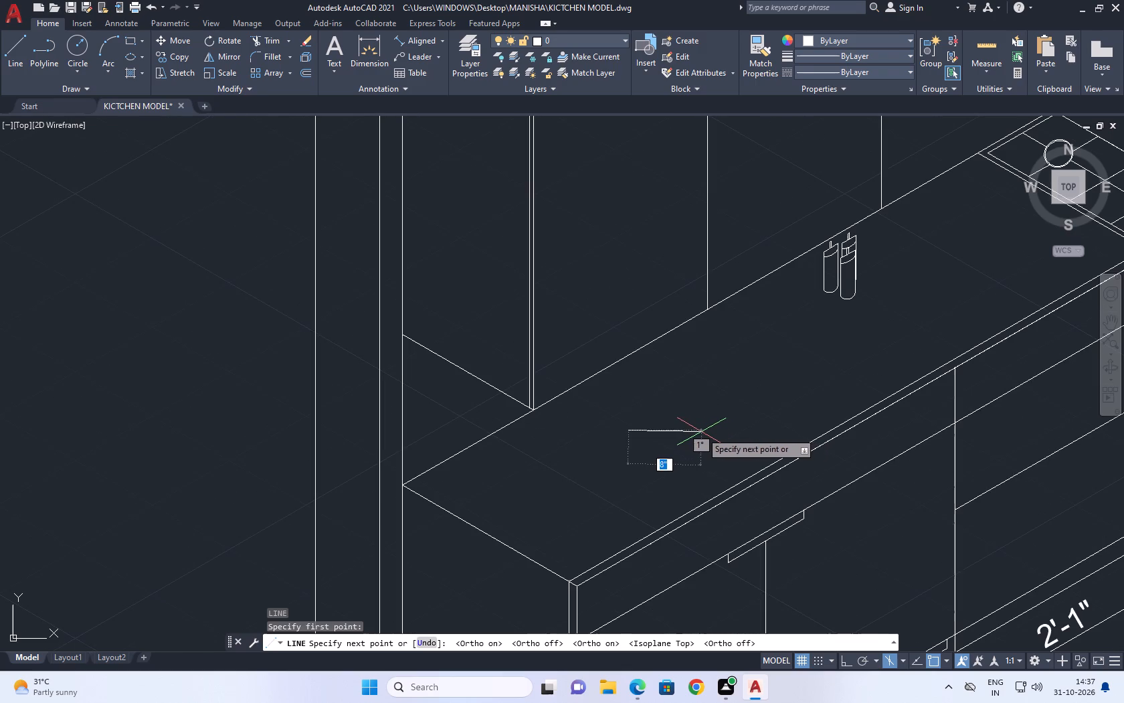
pyautogui.click(694, 431)
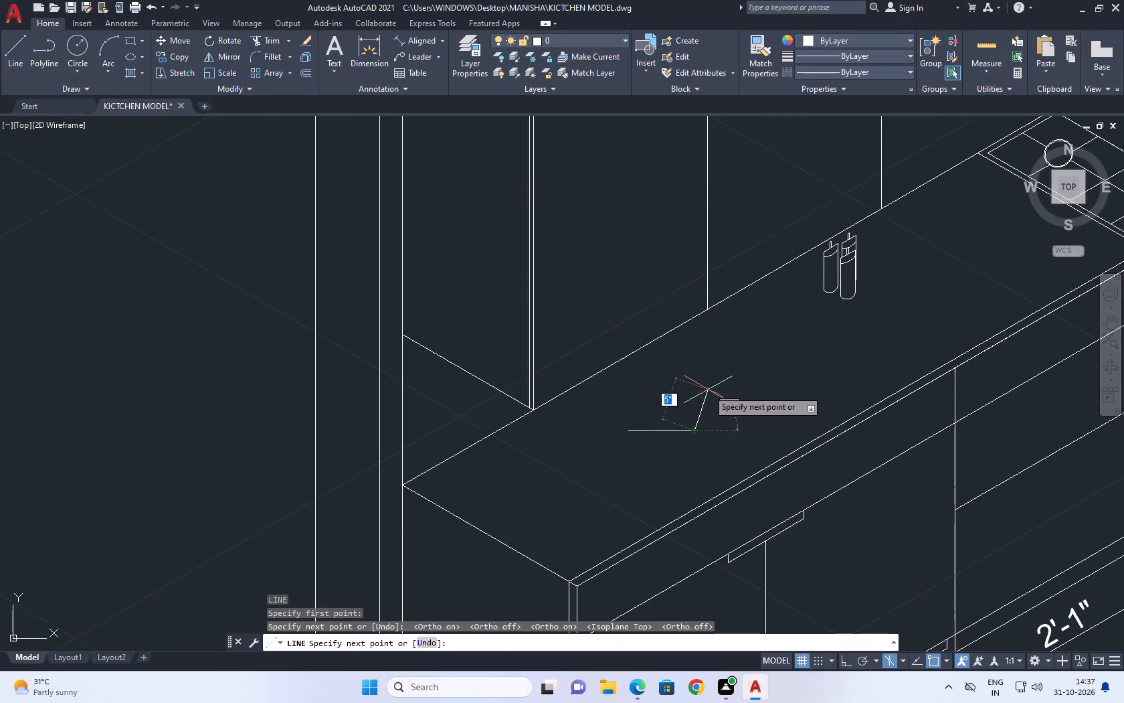
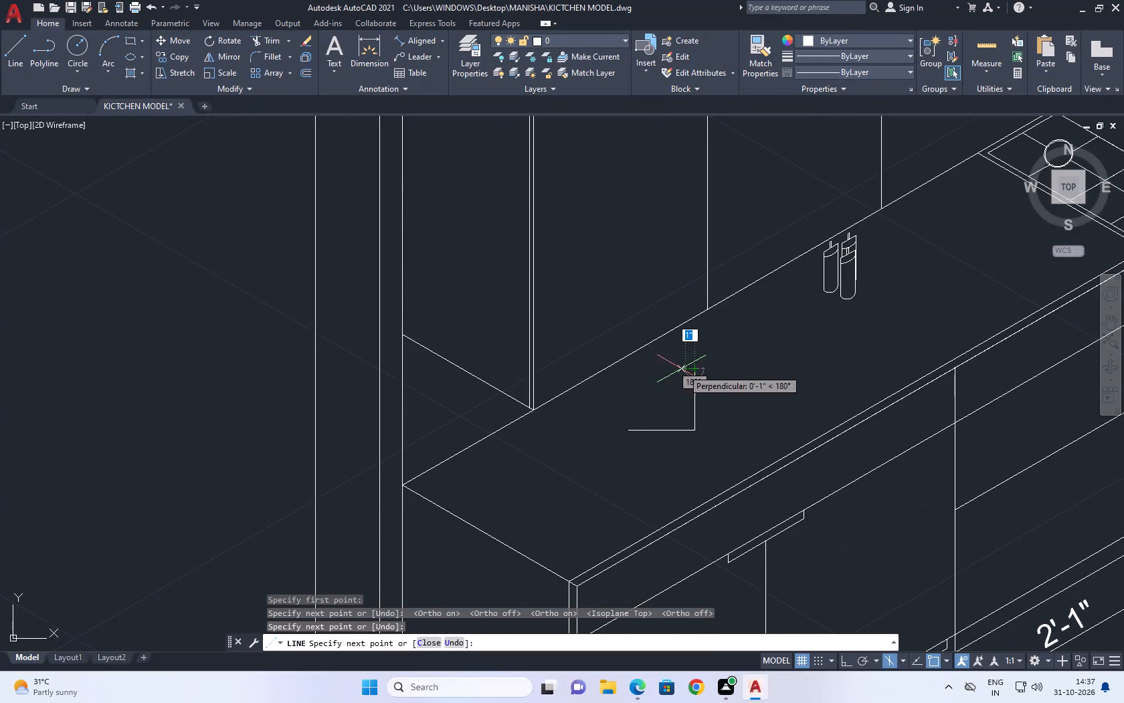
# Finish the rectangular line outline on the countertop with an 8" top edge and a side running down past its bottom edge.
pyautogui.click(626, 373)
pyautogui.click(622, 449)
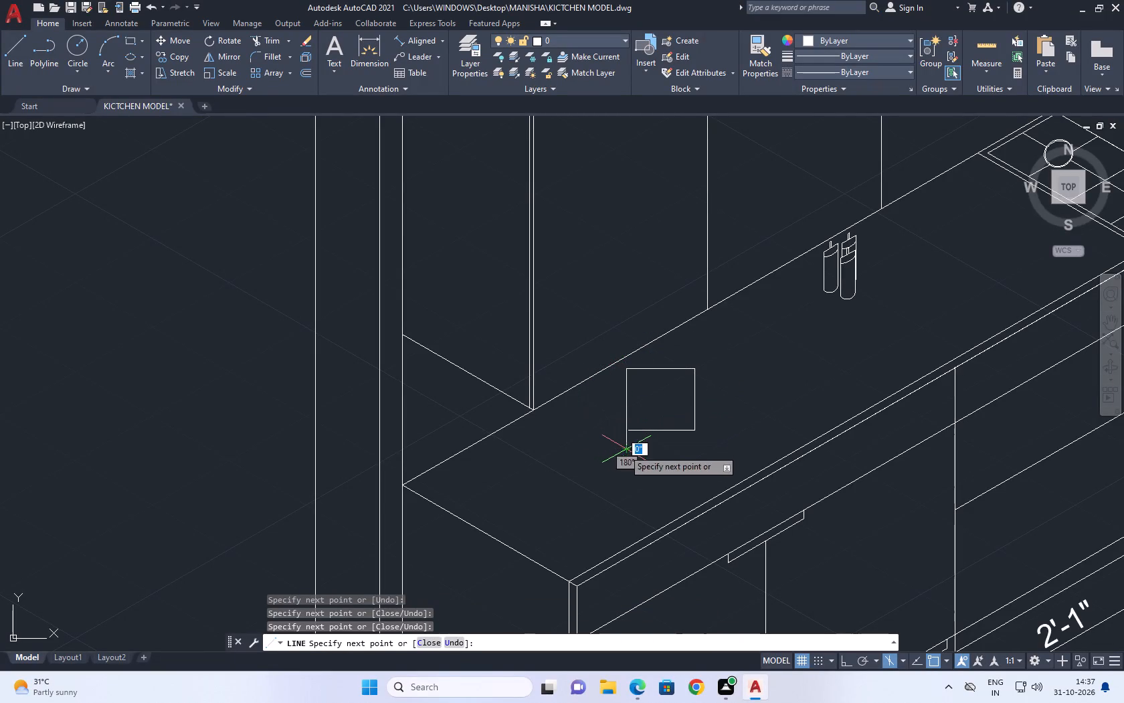
pyautogui.rightClick(647, 400)
pyautogui.moveTo(686, 426); pyautogui.dragTo(680, 420)
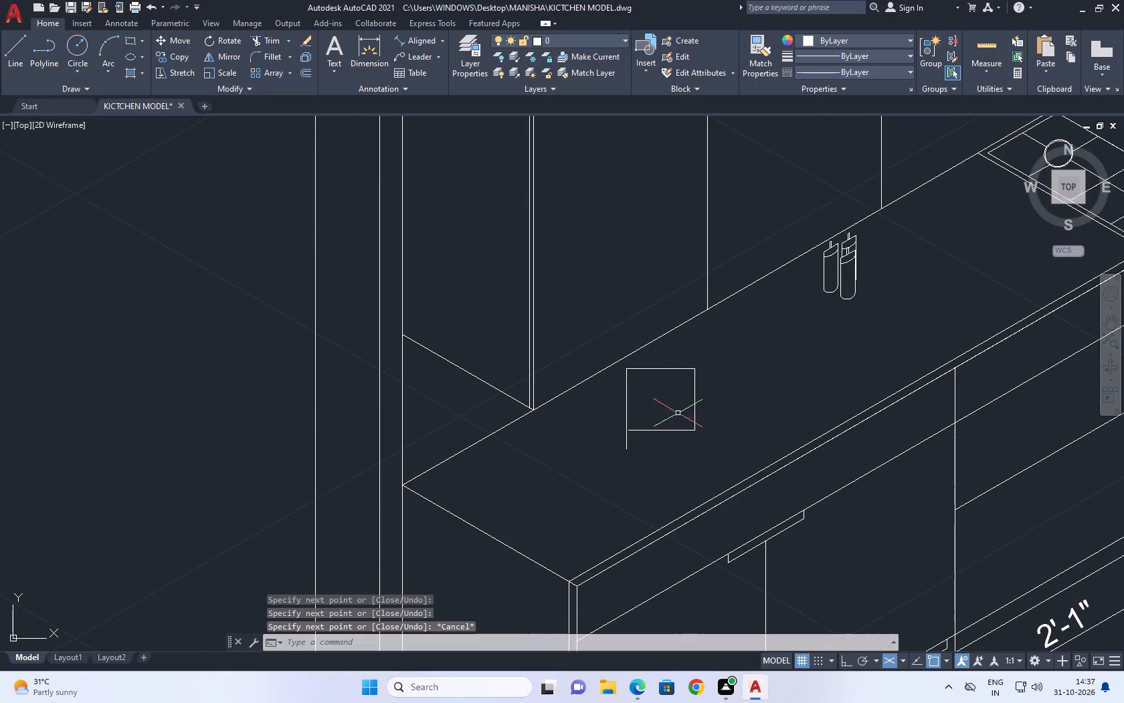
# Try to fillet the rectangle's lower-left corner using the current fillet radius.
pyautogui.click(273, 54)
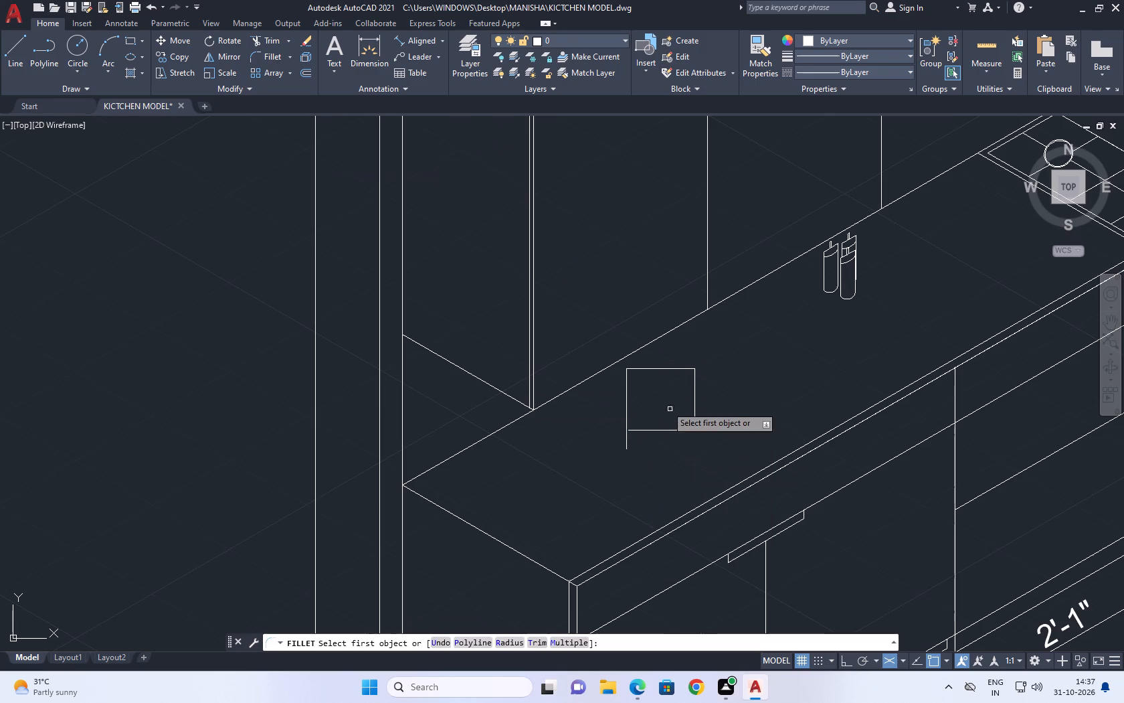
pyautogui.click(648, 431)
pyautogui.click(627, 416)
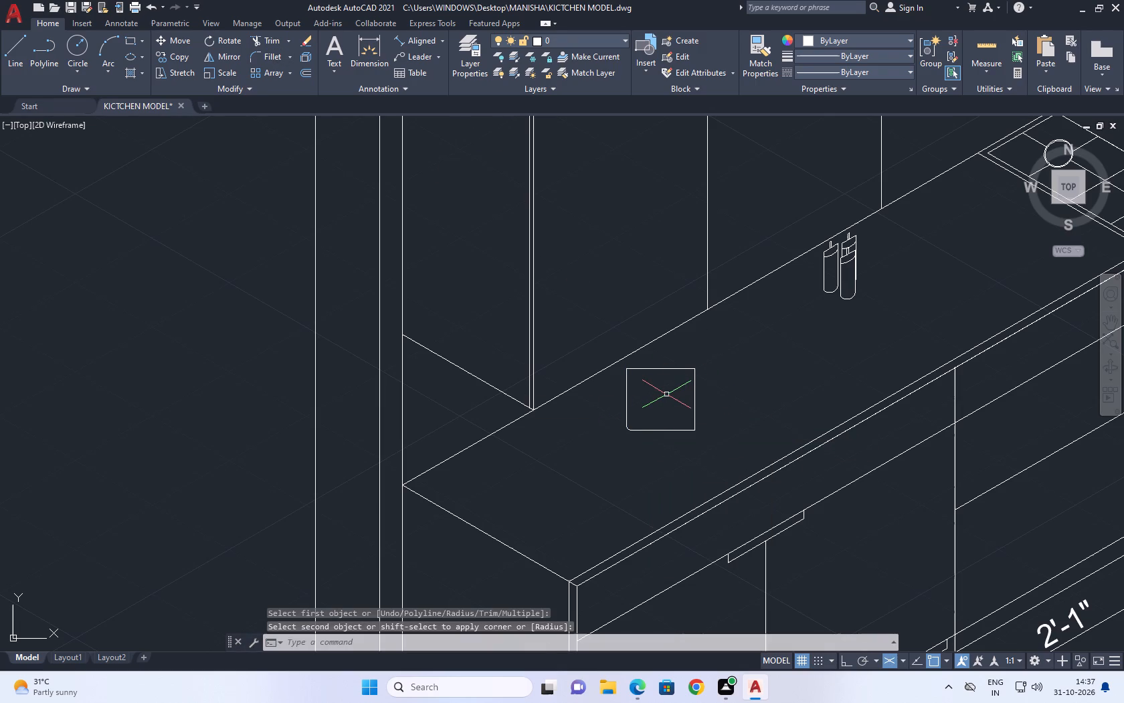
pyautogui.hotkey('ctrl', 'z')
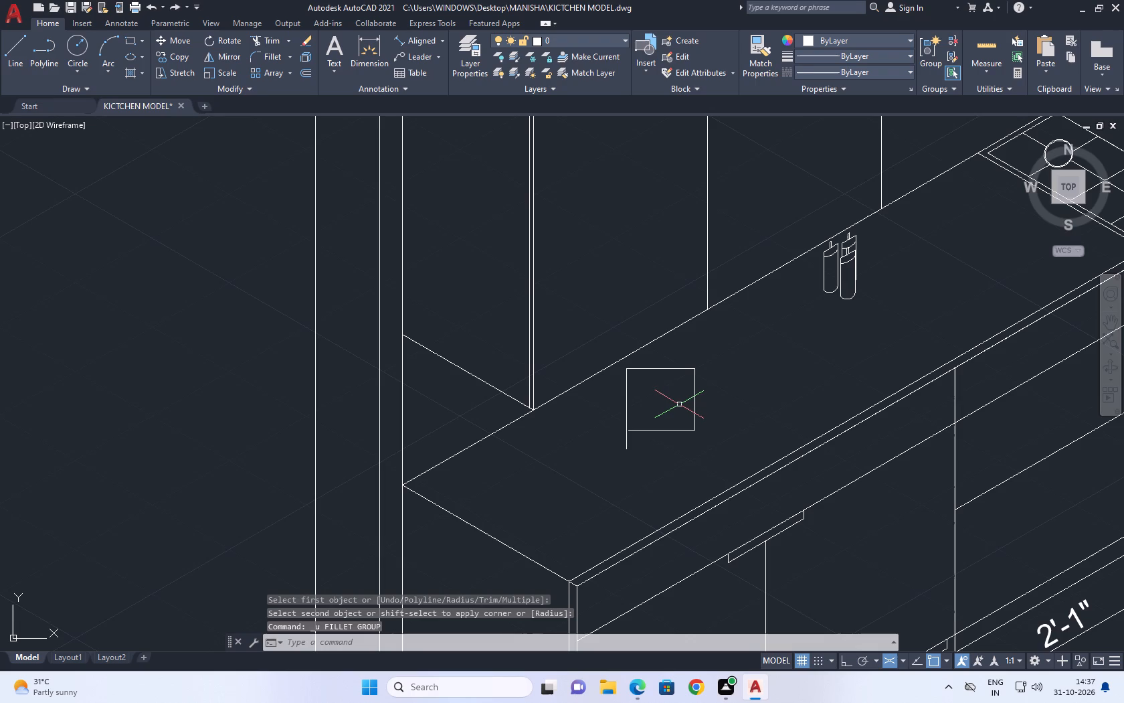
# Fillet the rectangle's lower-left and lower-right corners with a 1" radius.
pyautogui.write('F')
pyautogui.press('space')
pyautogui.press('r')
pyautogui.press('space')
pyautogui.write('1')
pyautogui.press('space')
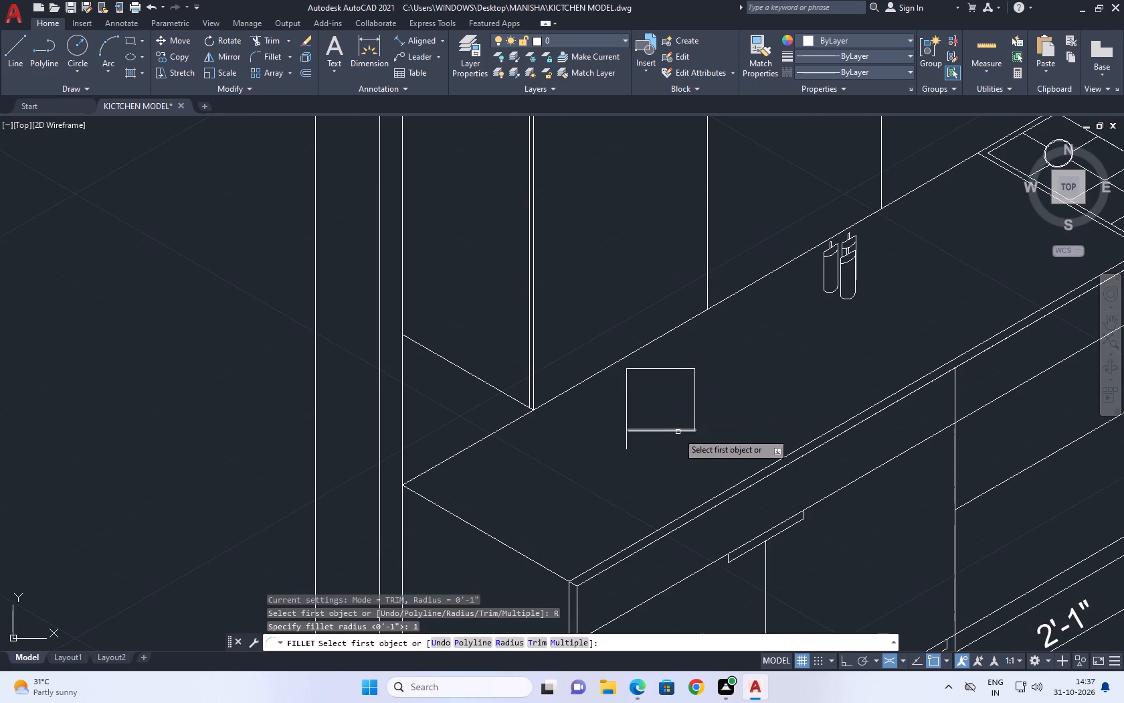
pyautogui.click(669, 430)
pyautogui.click(624, 408)
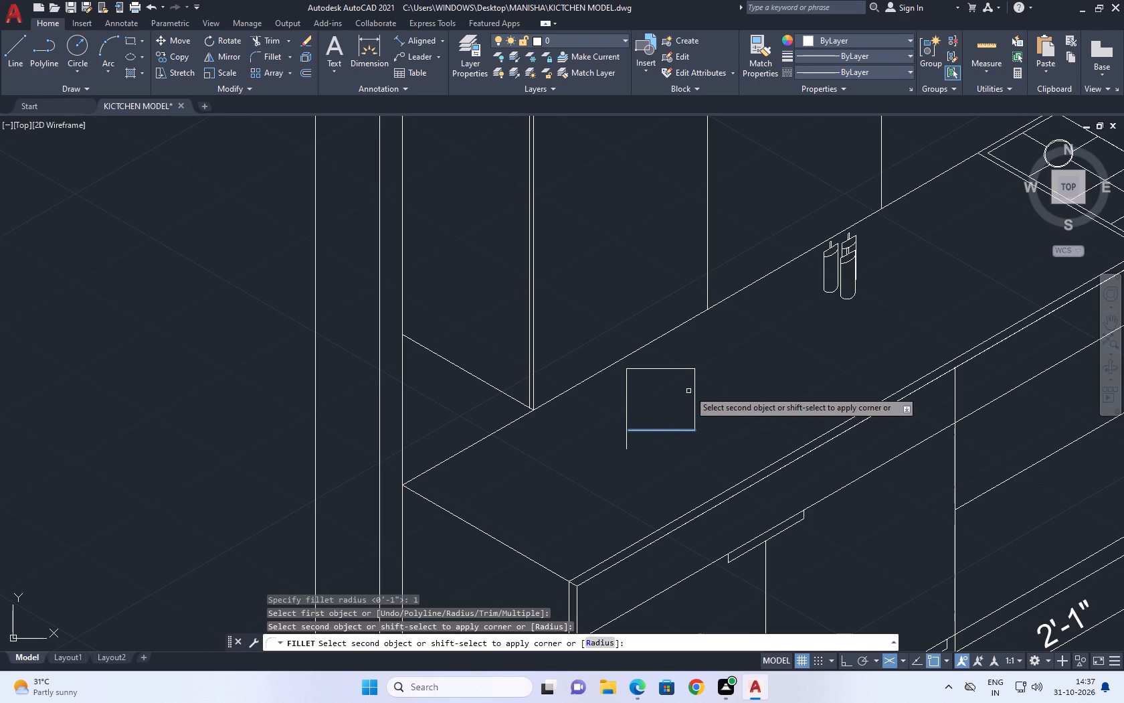
pyautogui.click(628, 403)
pyautogui.rightClick(802, 343)
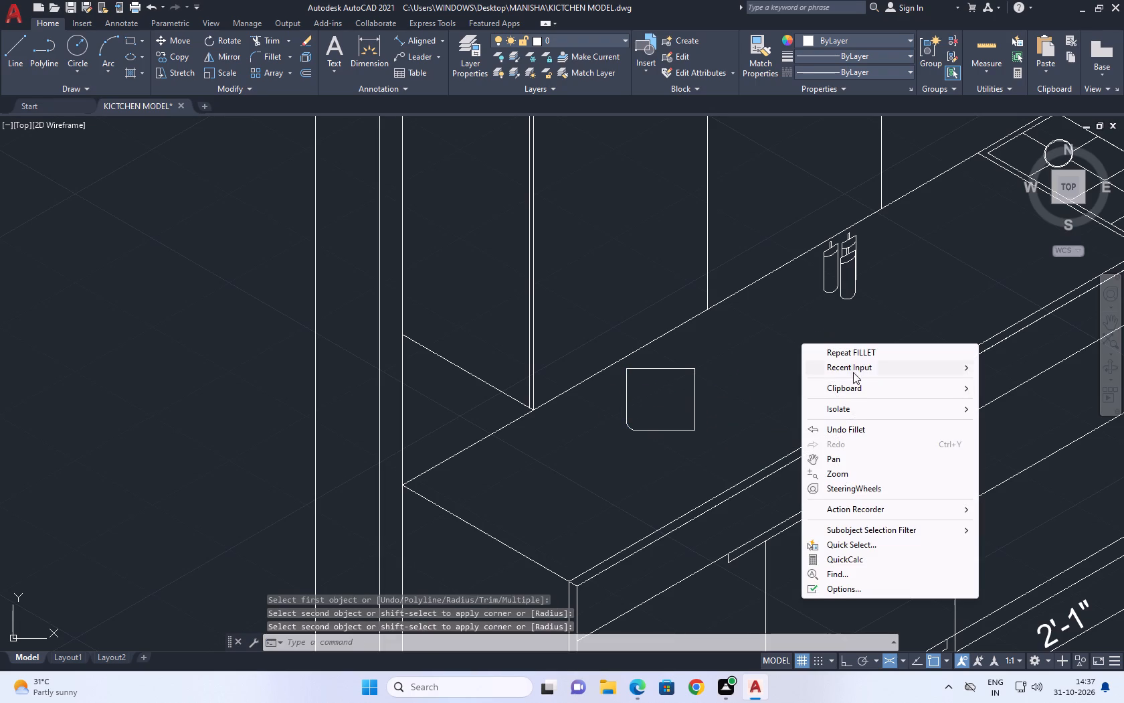
pyautogui.click(864, 354)
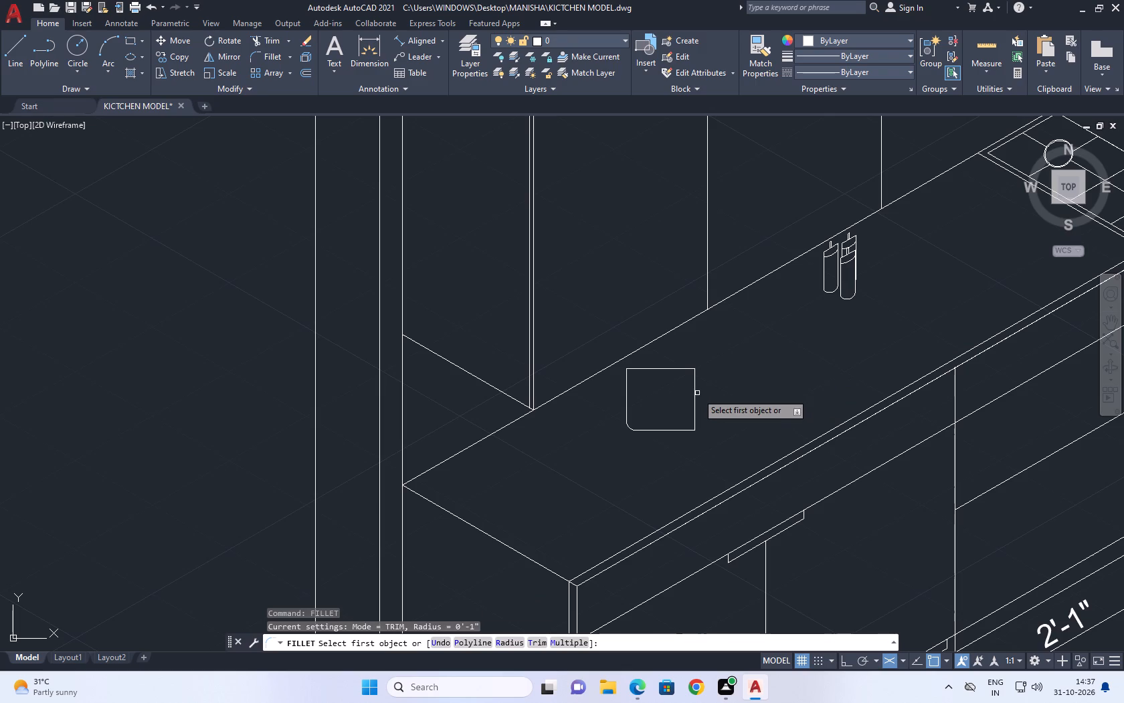
pyautogui.click(697, 393)
pyautogui.click(695, 394)
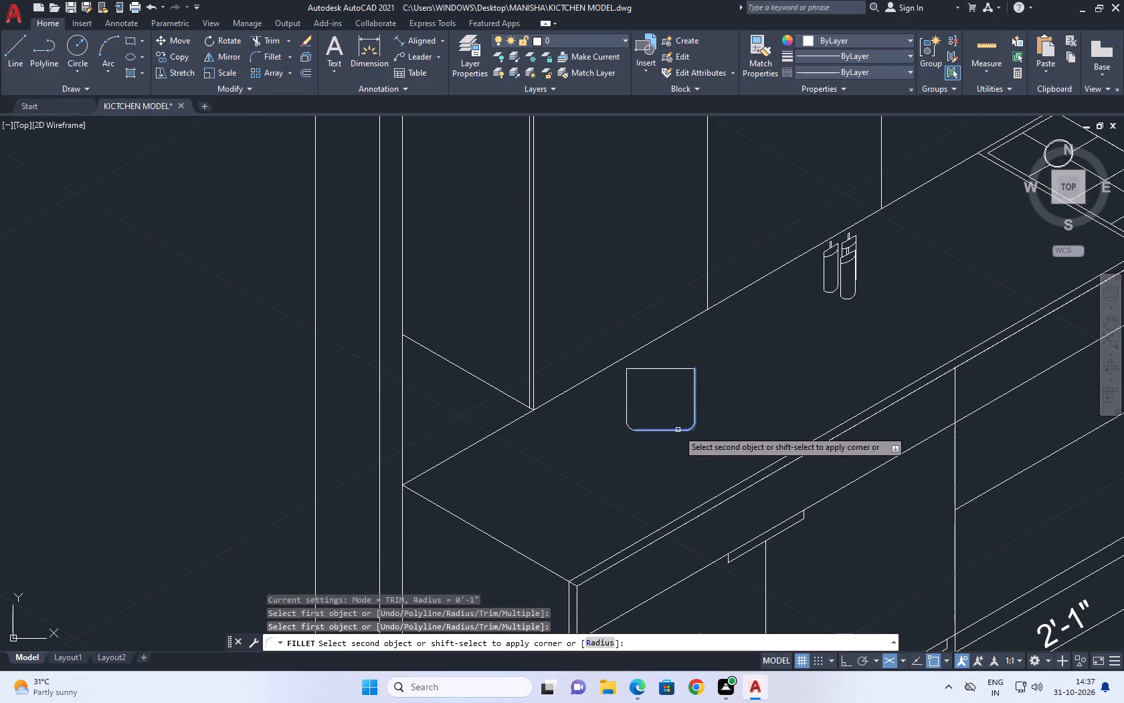
pyautogui.click(678, 430)
# Erase the top edge line of the rounded rectangle on the countertop.
pyautogui.moveTo(719, 418); pyautogui.dragTo(774, 436, button='middle')
pyautogui.click(702, 382)
pyautogui.moveTo(699, 396); pyautogui.dragTo(698, 402)
pyautogui.rightClick(793, 373)
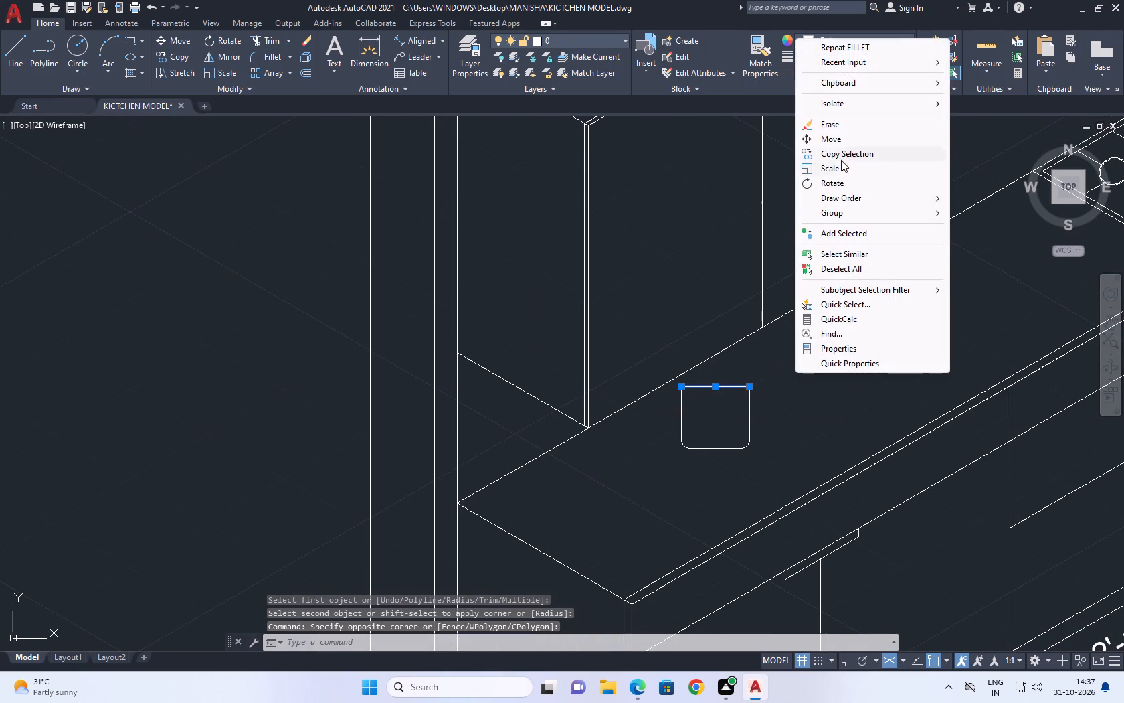
pyautogui.click(840, 124)
# Draw a downward-sagging three-point arc across the open top of the container, joining its two upper side ends.
pyautogui.click(9, 51)
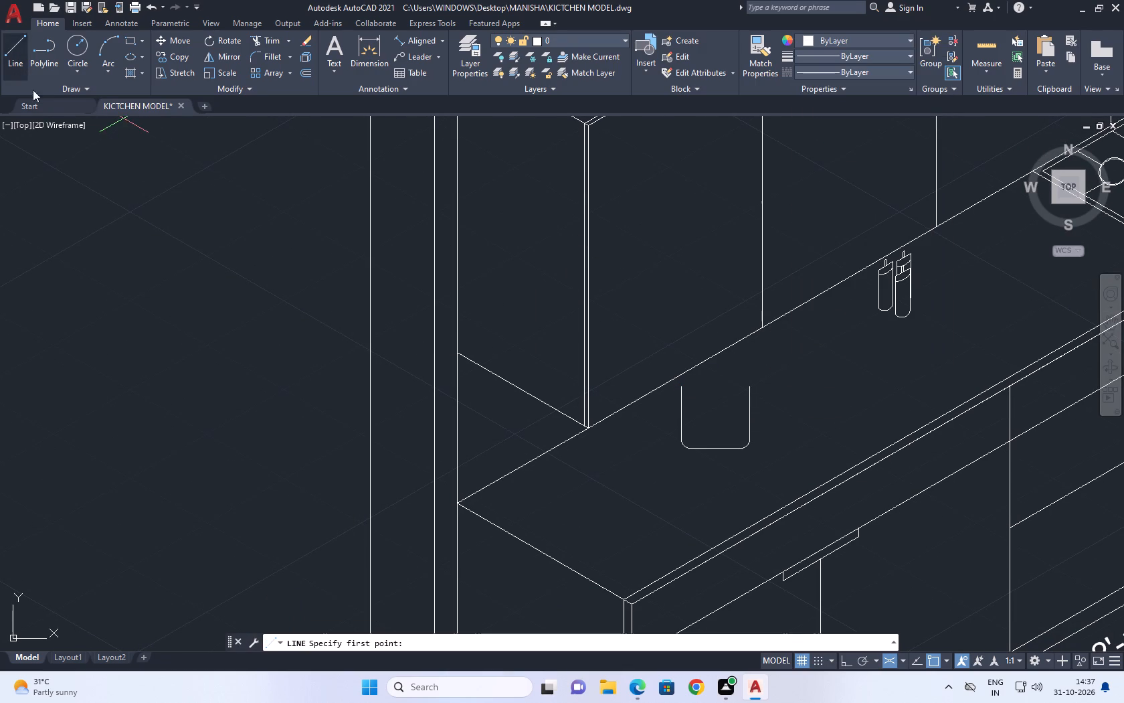
pyautogui.click(106, 48)
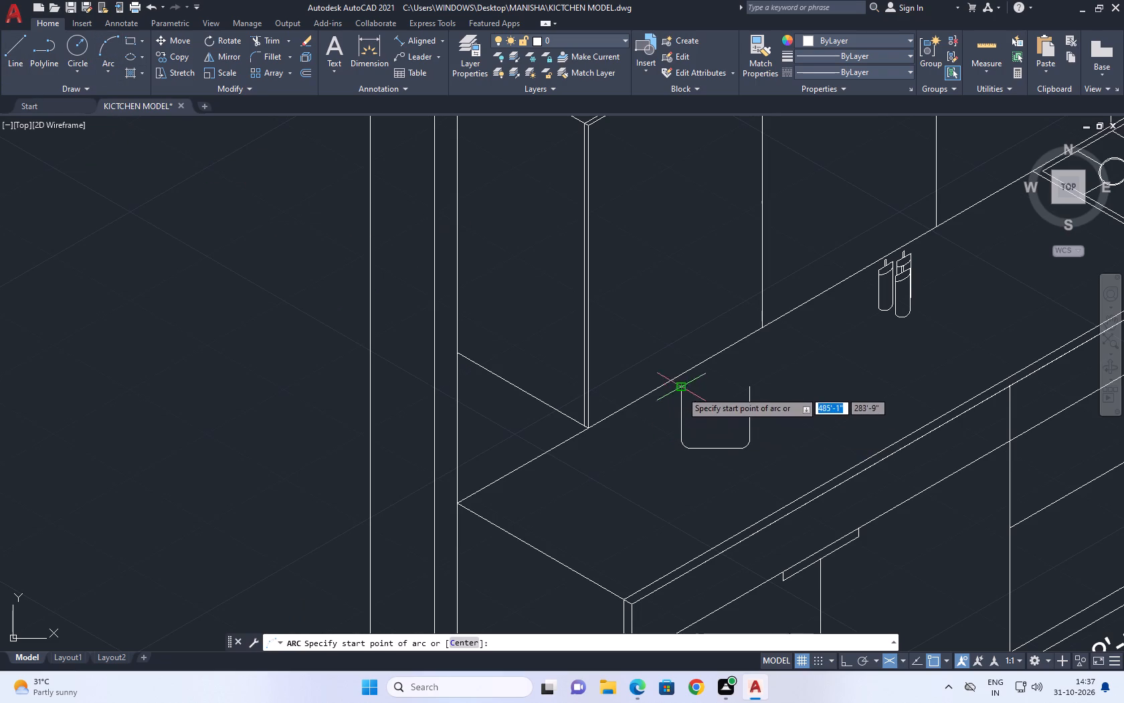
pyautogui.scroll(2, 689, 388)
pyautogui.click(670, 386)
pyautogui.click(737, 420)
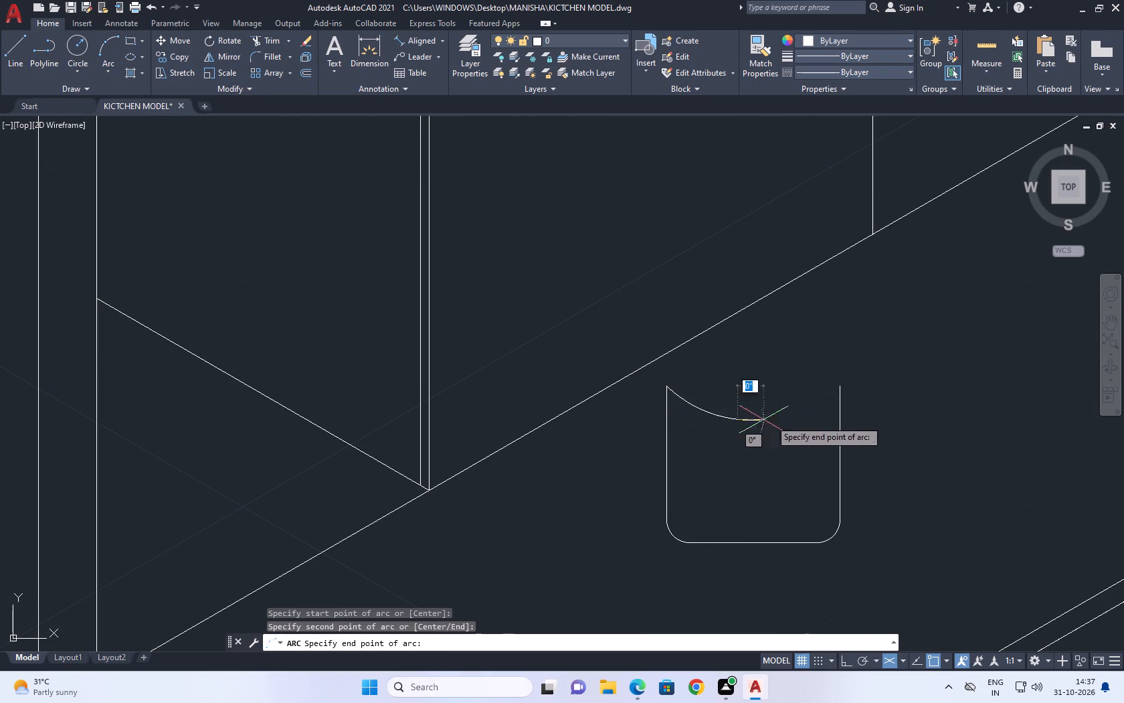
pyautogui.click(841, 384)
# Start a wavy spline on the container's top arc, left of its middle, running up the left side and across the top.
pyautogui.moveTo(739, 366); pyautogui.dragTo(758, 372, button='middle')
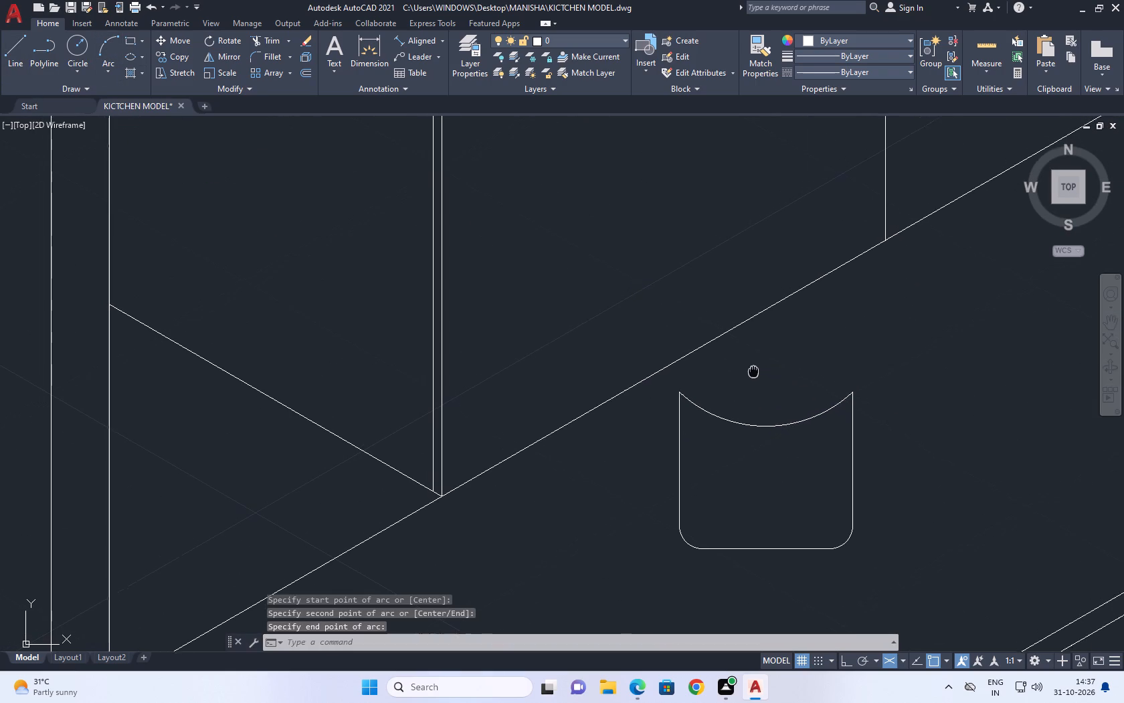
pyautogui.moveTo(758, 372); pyautogui.dragTo(762, 372, button='middle')
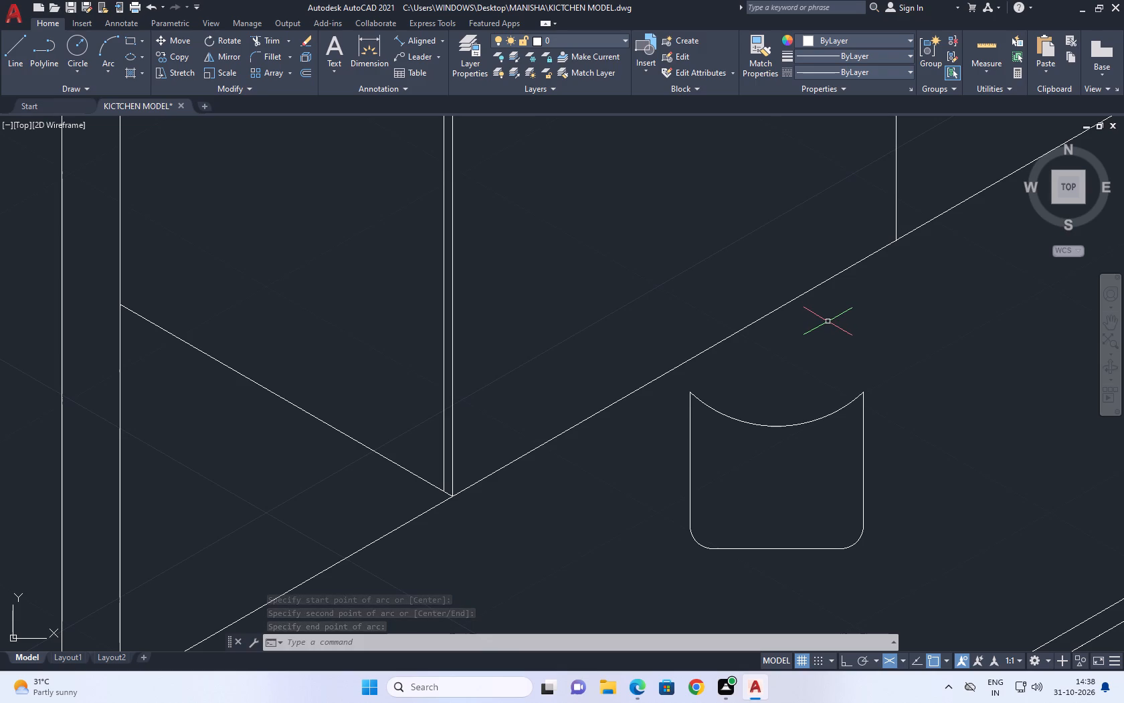
pyautogui.scroll(-1, 823, 350)
pyautogui.middleClick(855, 341)
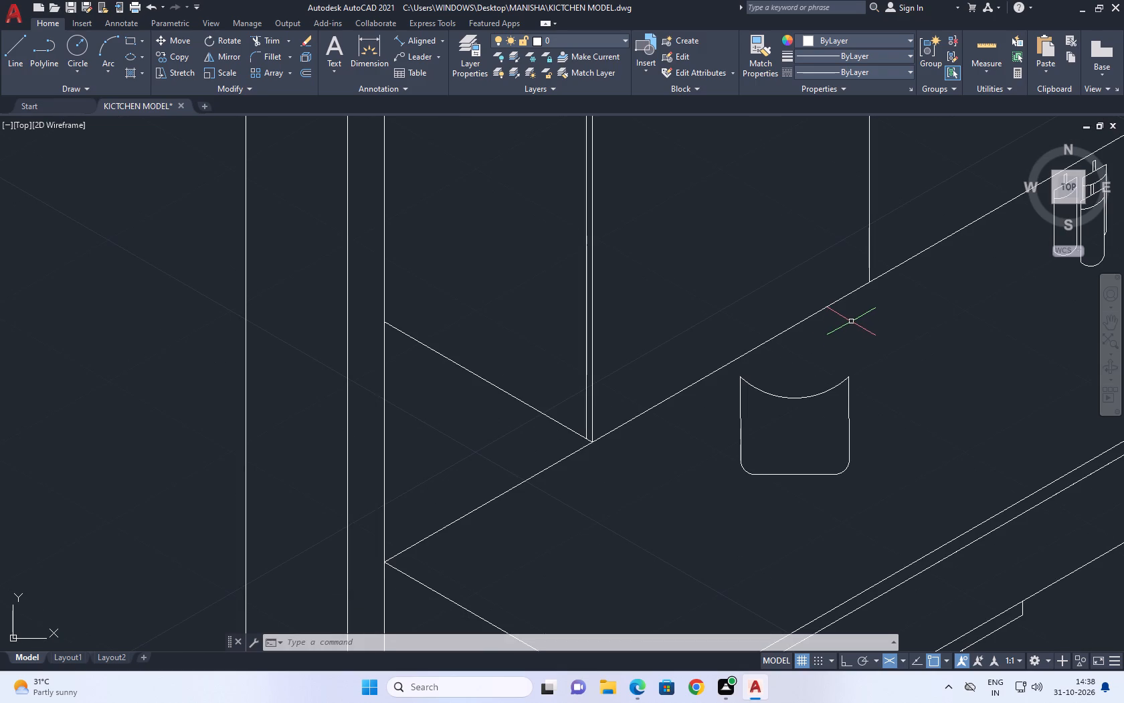
pyautogui.moveTo(831, 327); pyautogui.dragTo(811, 349, button='middle')
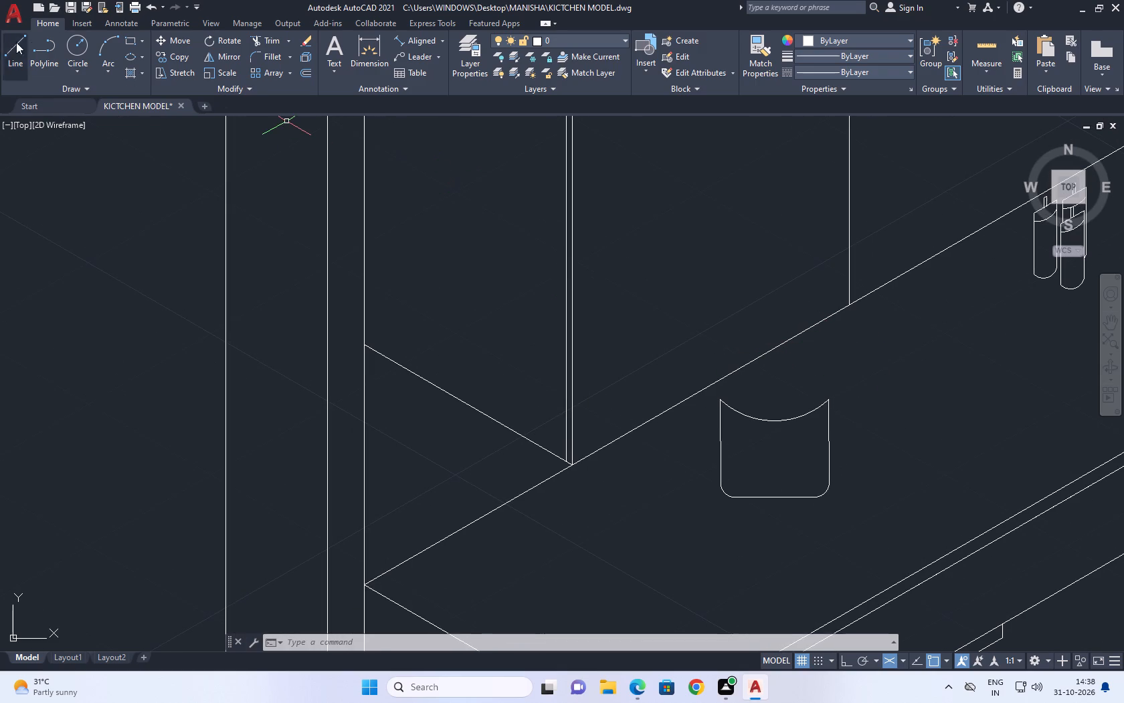
pyautogui.write('SPL')
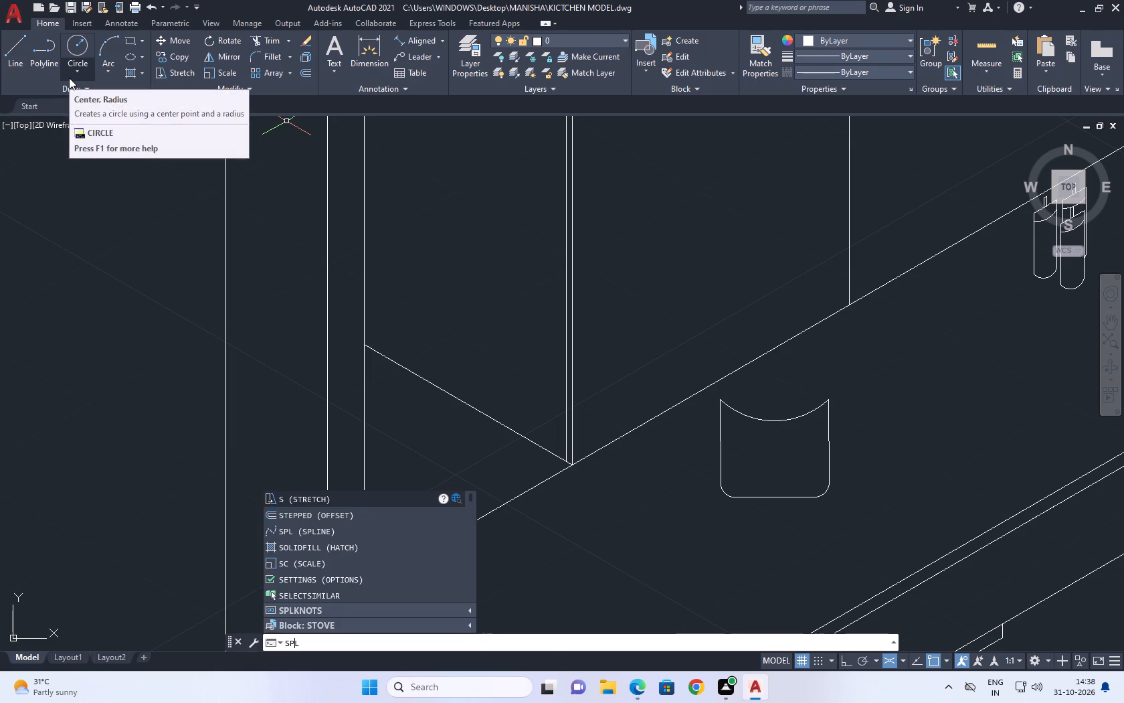
pyautogui.press('space')
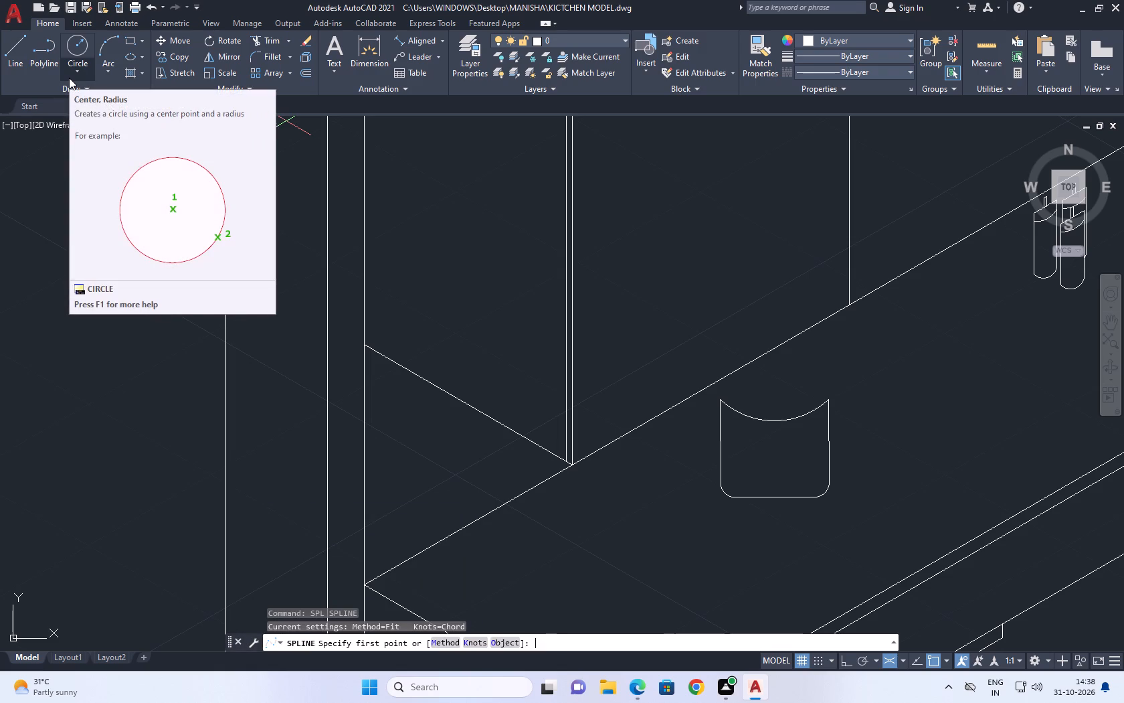
pyautogui.moveTo(603, 431); pyautogui.dragTo(257, 432, button='middle')
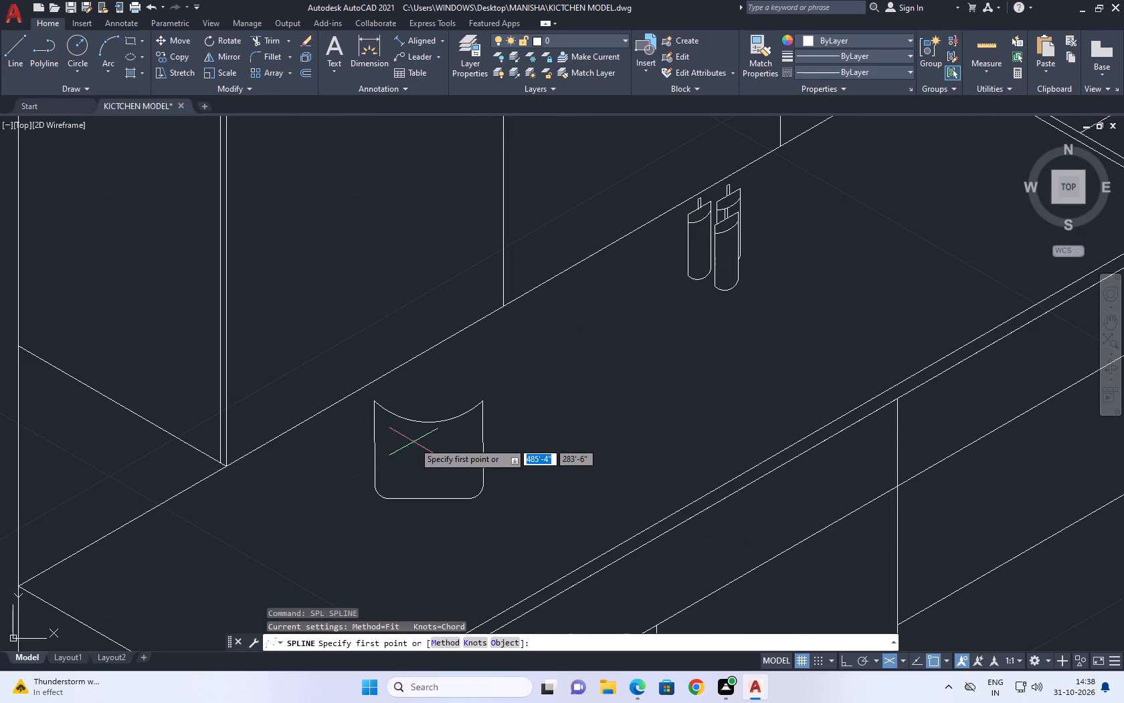
pyautogui.scroll(1, 420, 437)
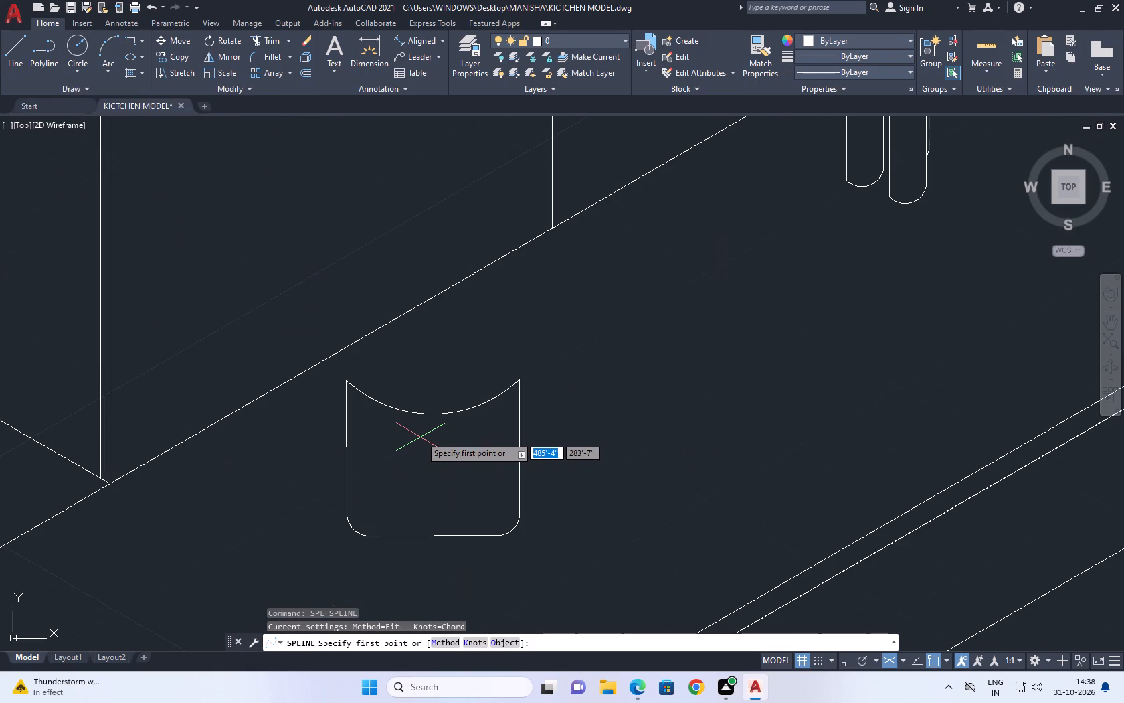
pyautogui.click(411, 414)
pyautogui.scroll(1, 393, 394)
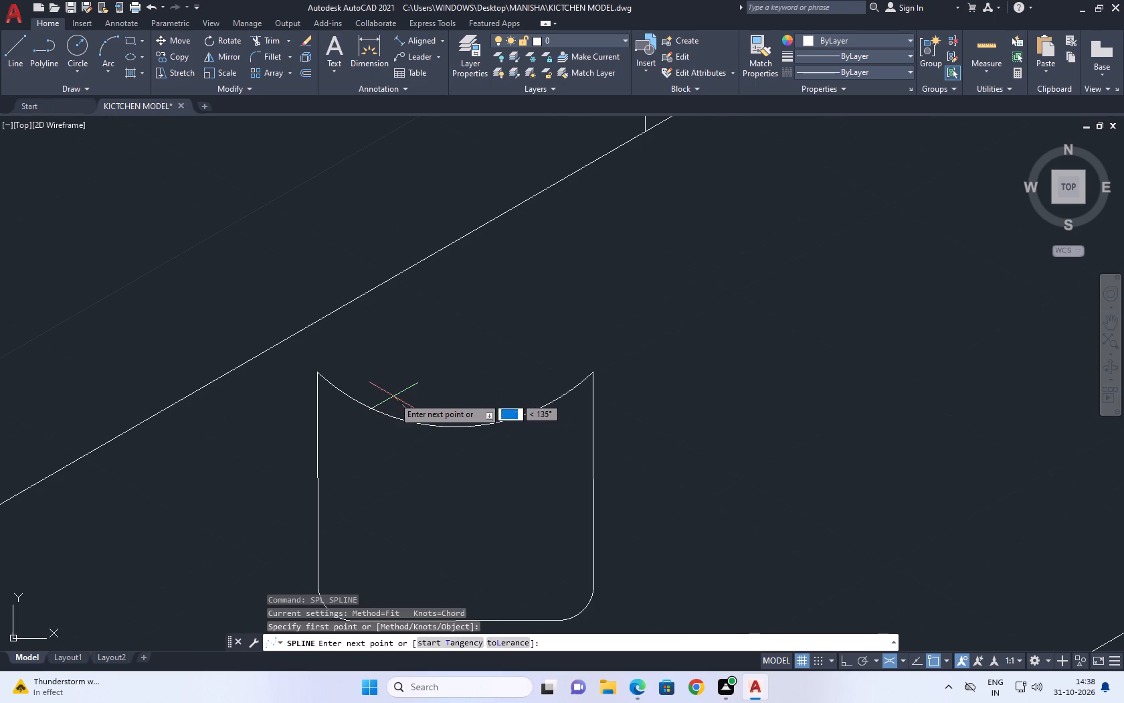
pyautogui.click(393, 406)
pyautogui.scroll(1, 382, 392)
pyautogui.click(382, 388)
pyautogui.click(395, 371)
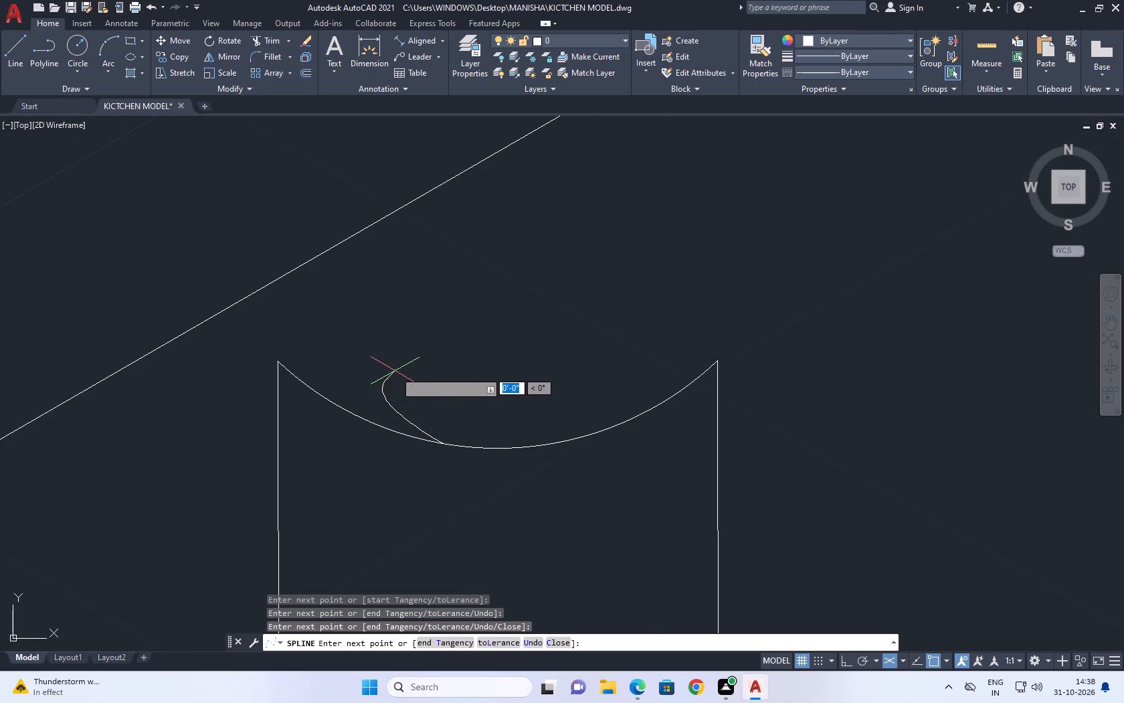
pyautogui.click(385, 347)
pyautogui.click(389, 336)
pyautogui.click(411, 333)
pyautogui.moveTo(442, 332); pyautogui.dragTo(455, 332)
pyautogui.click(466, 327)
pyautogui.moveTo(477, 329); pyautogui.dragTo(482, 337)
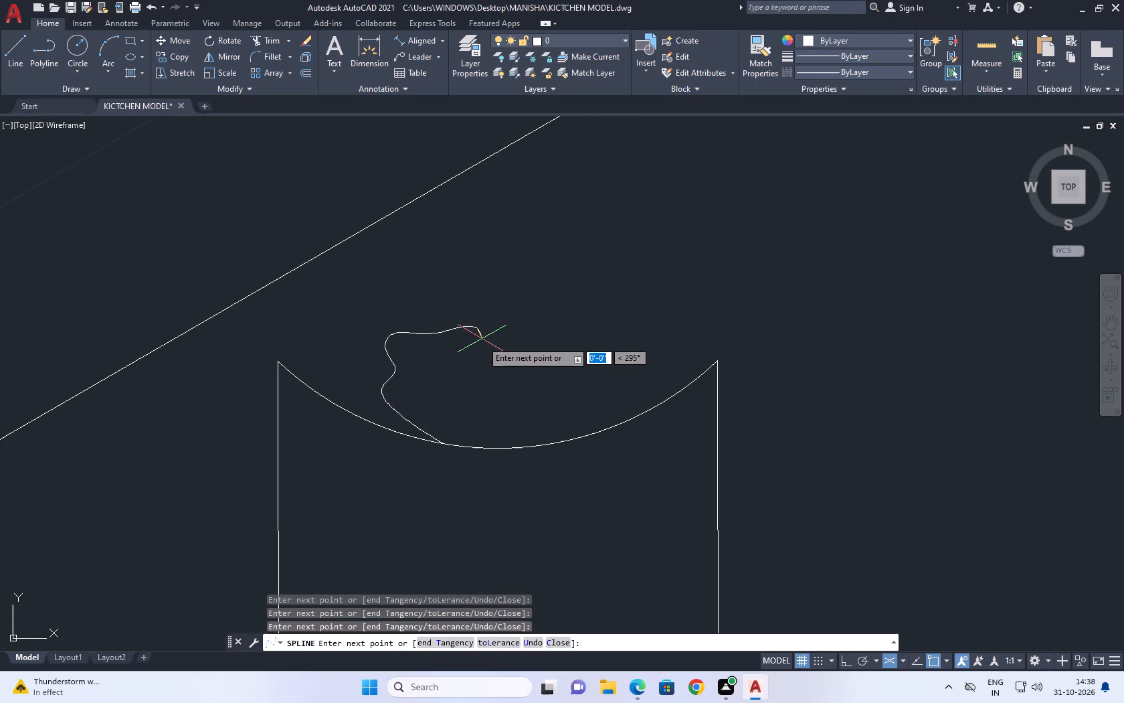
# Continue the wavy spline down the right side and back along the bottom, ending just past its own left side.
pyautogui.click(482, 345)
pyautogui.click(480, 353)
pyautogui.moveTo(490, 359); pyautogui.dragTo(496, 366)
pyautogui.moveTo(498, 376); pyautogui.dragTo(498, 384)
pyautogui.click(489, 392)
pyautogui.click(474, 393)
pyautogui.click(468, 400)
pyautogui.moveTo(468, 409); pyautogui.dragTo(468, 412)
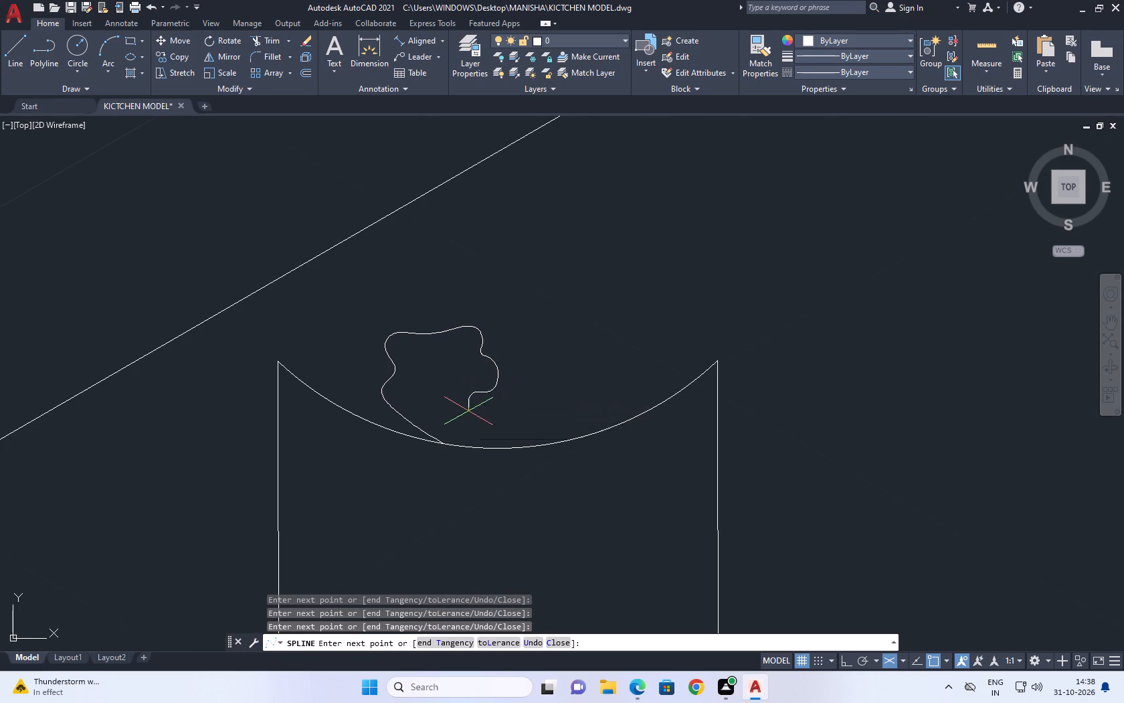
pyautogui.moveTo(468, 412); pyautogui.dragTo(469, 416)
pyautogui.click(466, 421)
pyautogui.click(443, 424)
pyautogui.click(440, 414)
pyautogui.moveTo(428, 410); pyautogui.dragTo(412, 410)
pyautogui.click(406, 410)
pyautogui.click(393, 406)
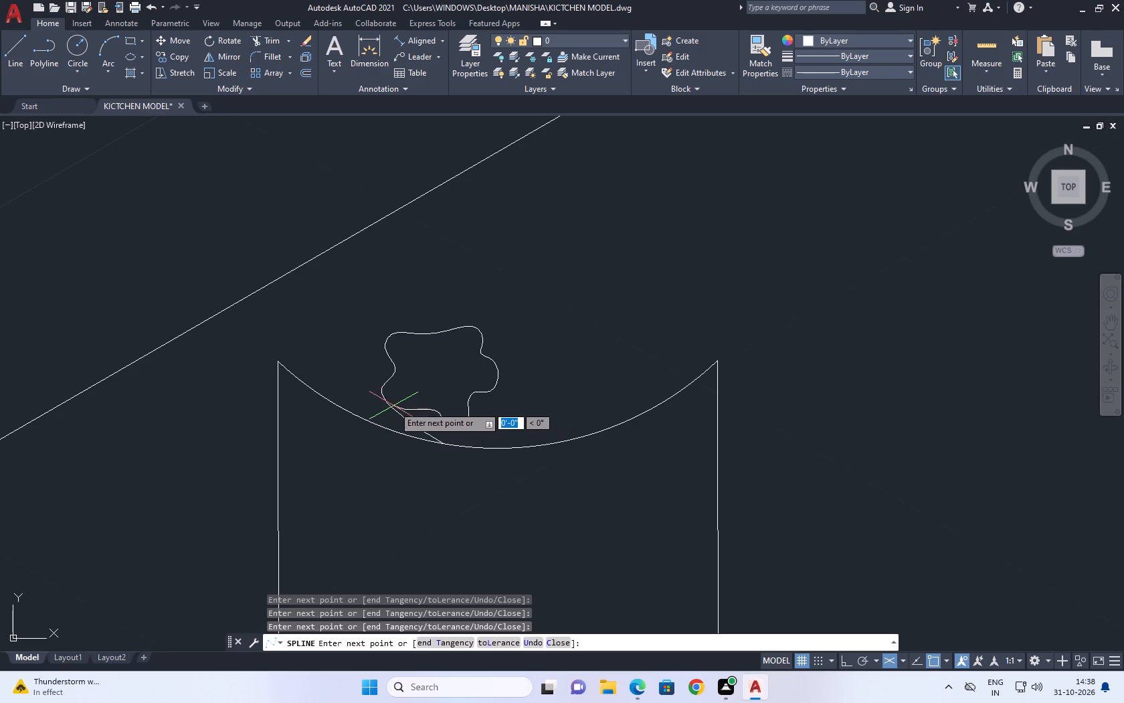
pyautogui.click(382, 402)
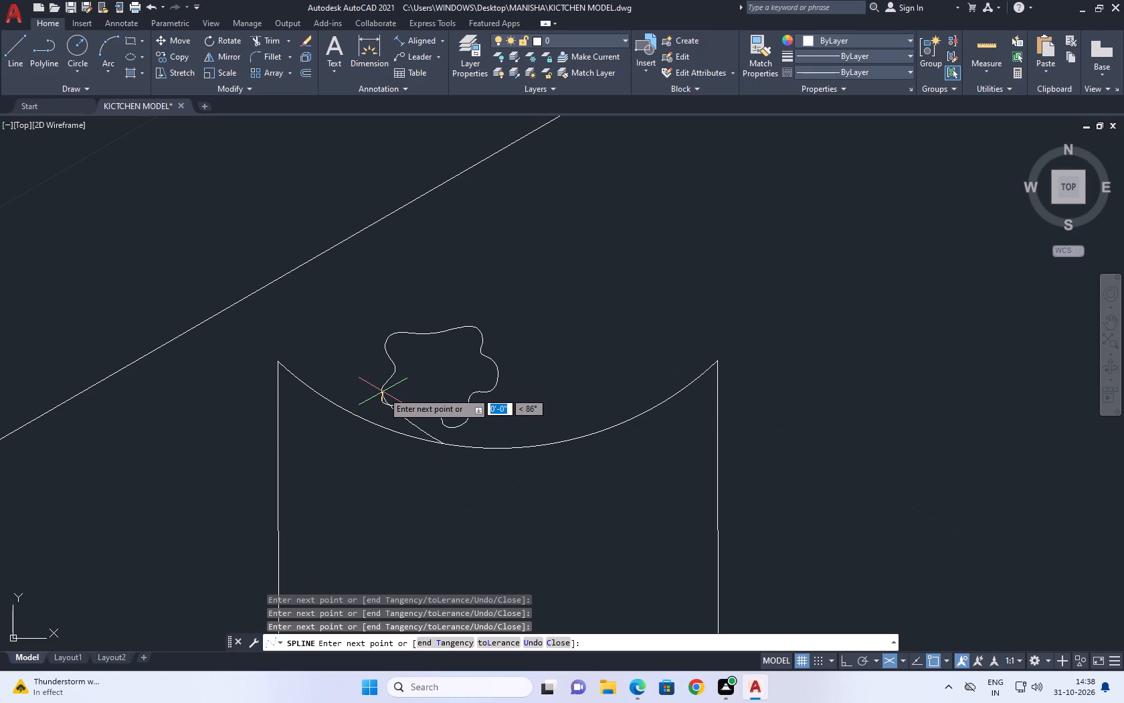
pyautogui.press('space')
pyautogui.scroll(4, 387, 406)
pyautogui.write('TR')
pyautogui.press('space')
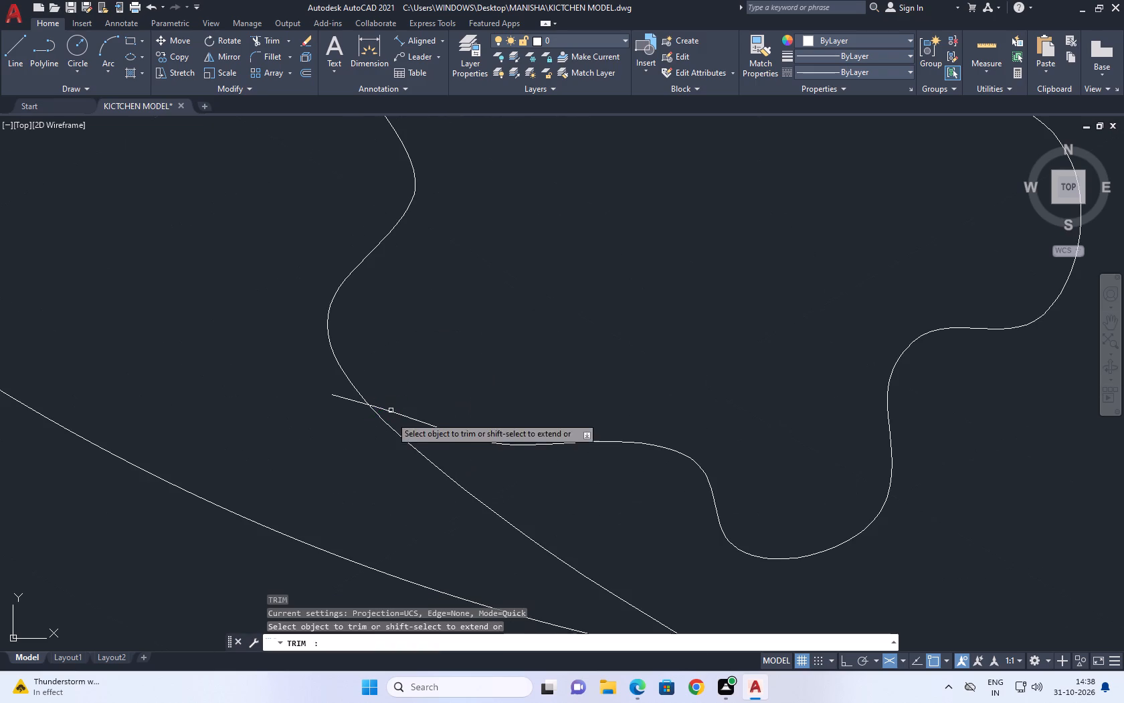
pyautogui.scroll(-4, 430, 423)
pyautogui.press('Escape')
# Stretch the spline's first two fit points up to where its ends cross, pulling in the tail that reached the arc.
pyautogui.scroll(3, 458, 443)
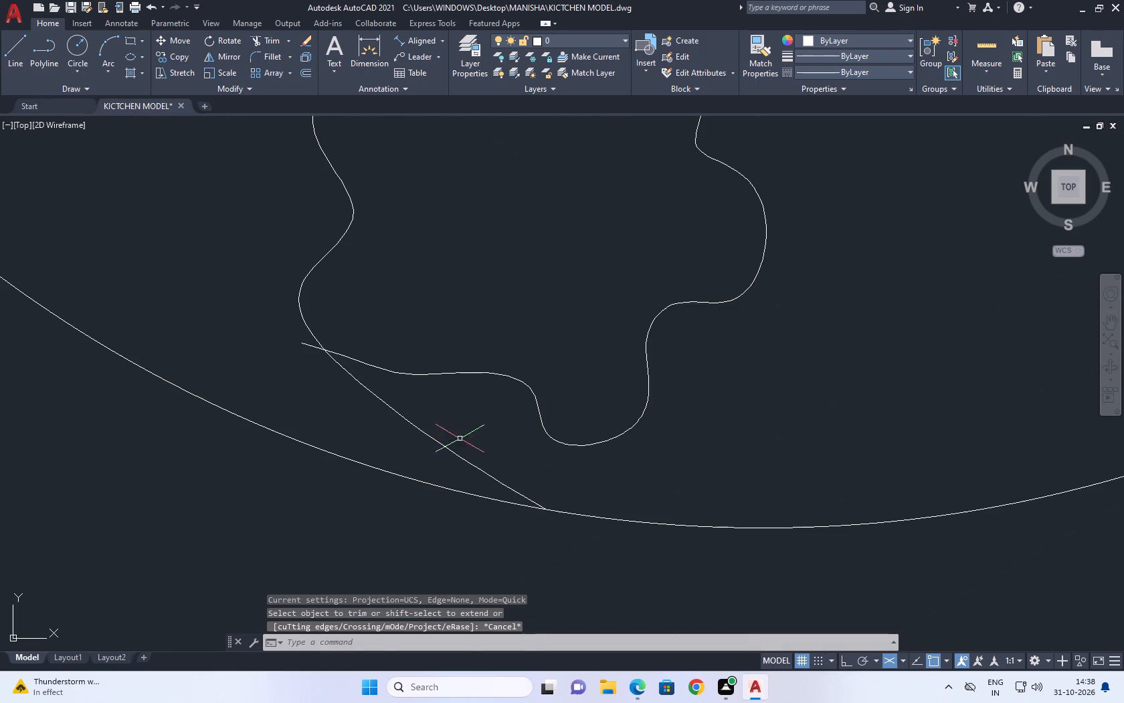
pyautogui.click(460, 439)
pyautogui.click(425, 445)
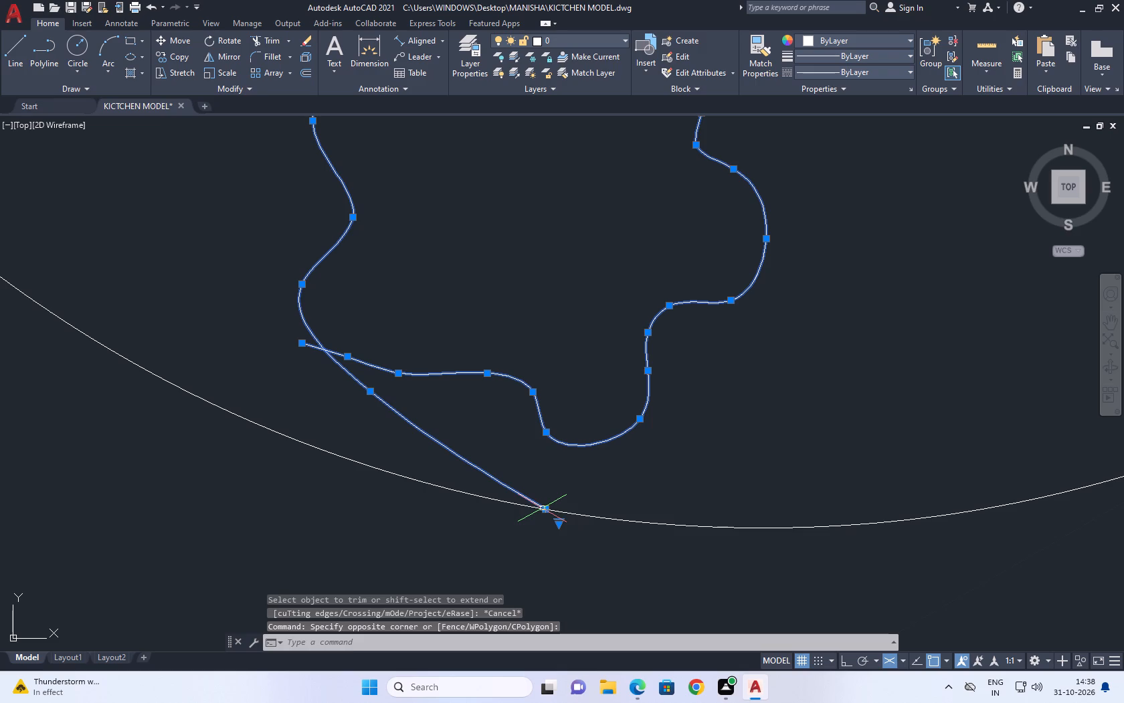
pyautogui.click(544, 509)
pyautogui.click(323, 349)
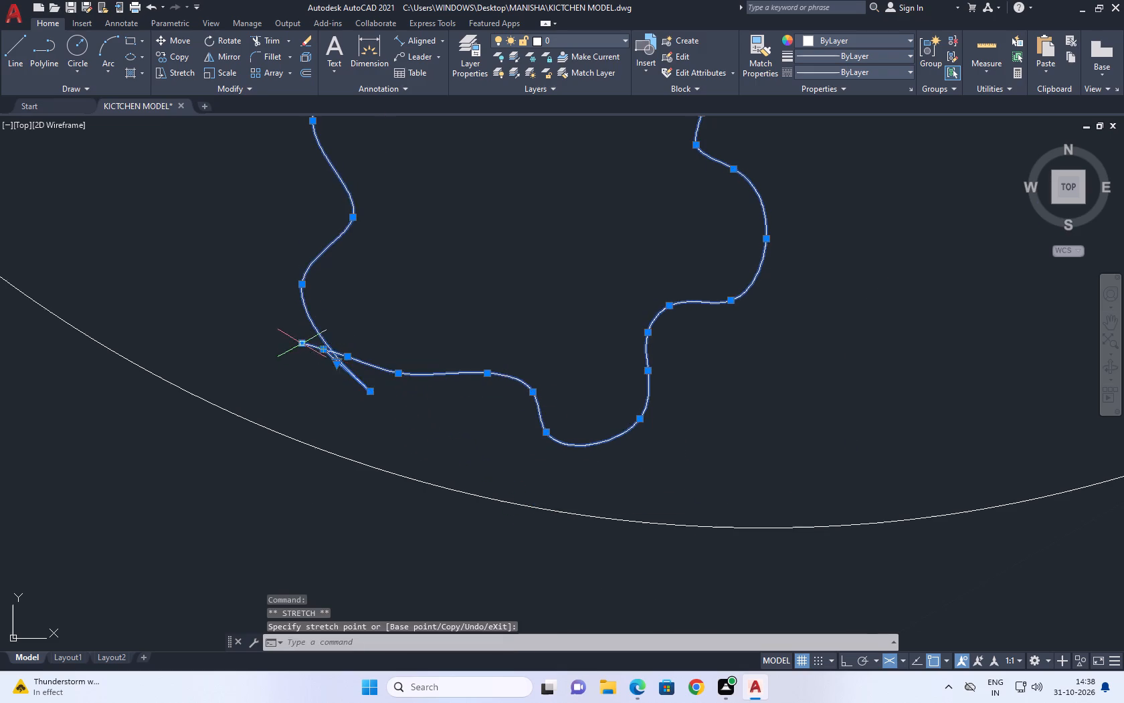
pyautogui.scroll(1, 298, 342)
pyautogui.click(412, 420)
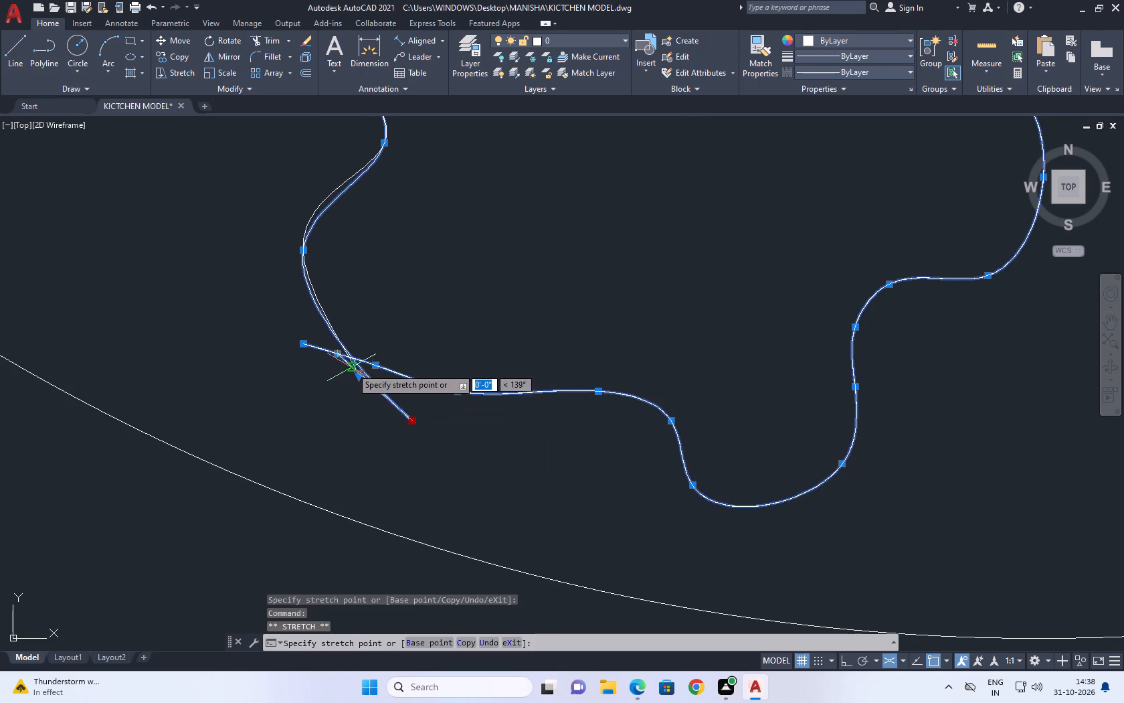
pyautogui.click(351, 358)
# Stretch the spline's loose tail end back to where the wavy outline's two ends cross.
pyautogui.scroll(4, 353, 373)
pyautogui.scroll(-4, 362, 297)
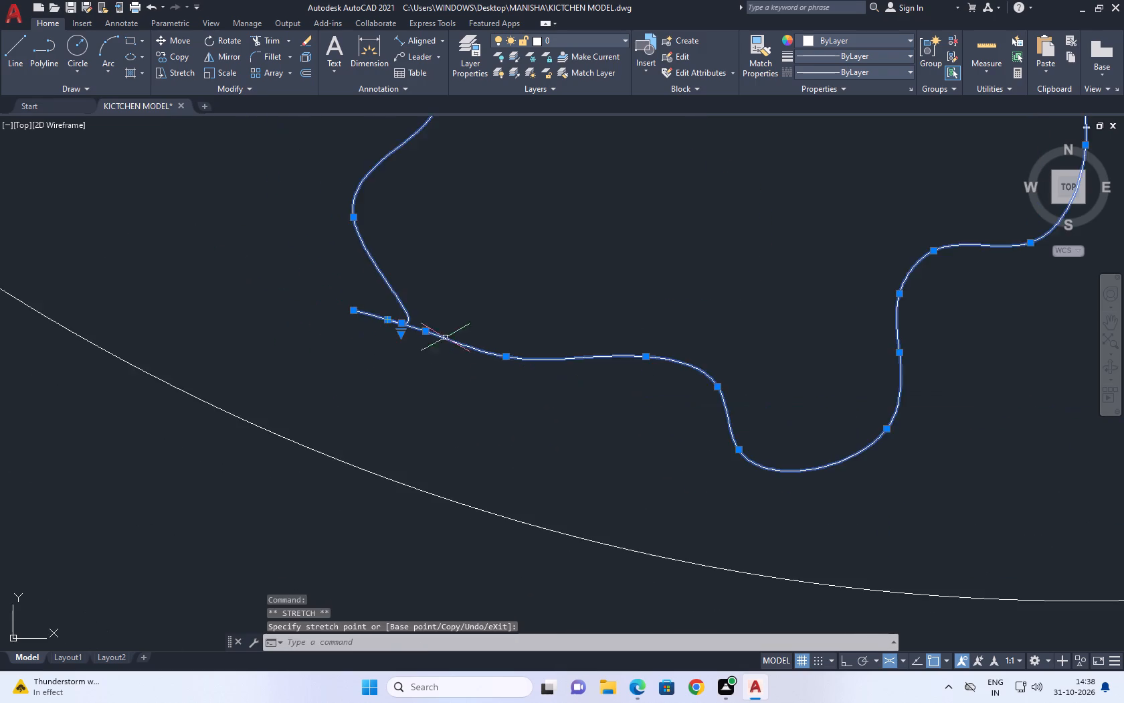
pyautogui.moveTo(234, 279); pyautogui.dragTo(308, 342, button='middle')
pyautogui.scroll(2, 401, 387)
pyautogui.click(464, 360)
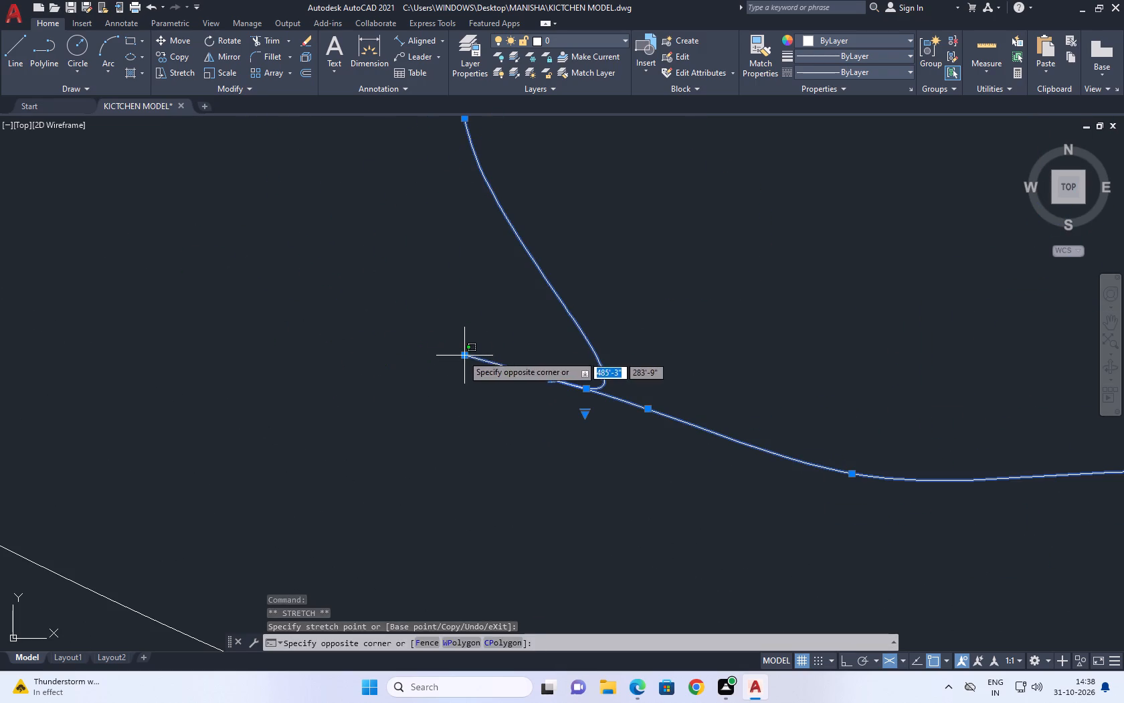
pyautogui.click(460, 351)
pyautogui.click(462, 354)
pyautogui.moveTo(589, 389); pyautogui.dragTo(589, 400)
pyautogui.scroll(-7, 584, 390)
pyautogui.moveTo(725, 376); pyautogui.dragTo(670, 371, button='middle')
pyautogui.scroll(2, 636, 368)
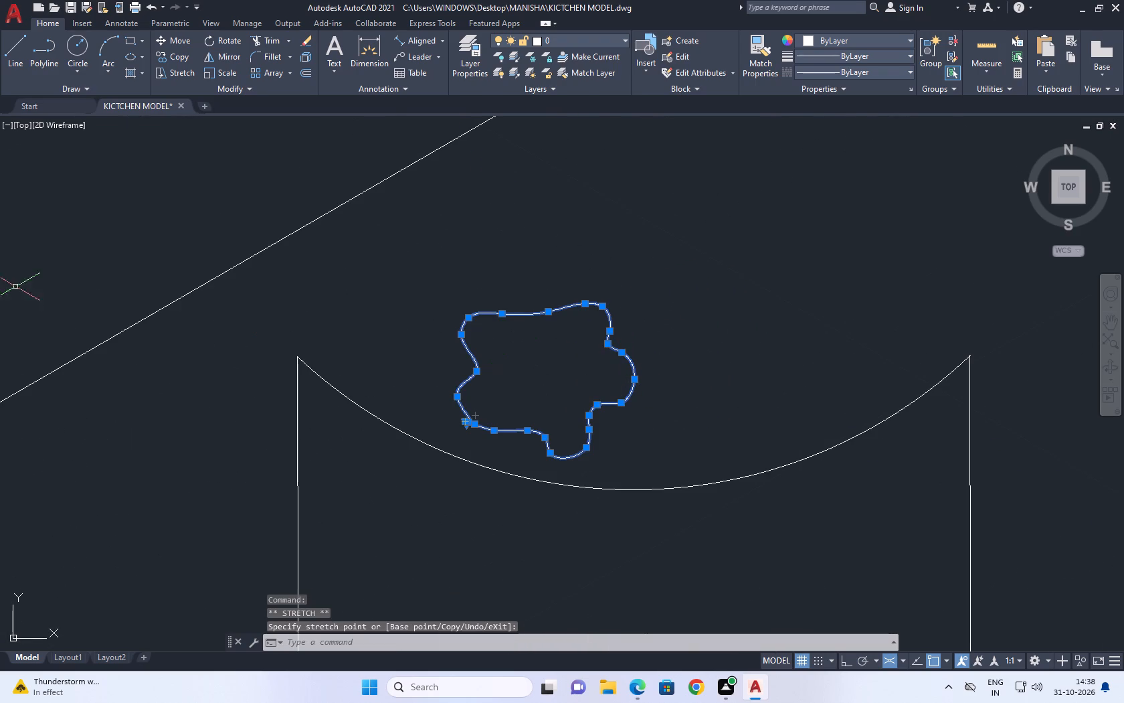
# Move the wavy shape down and to the left so its lower edge touches the container's top arc.
pyautogui.click(169, 40)
pyautogui.click(566, 386)
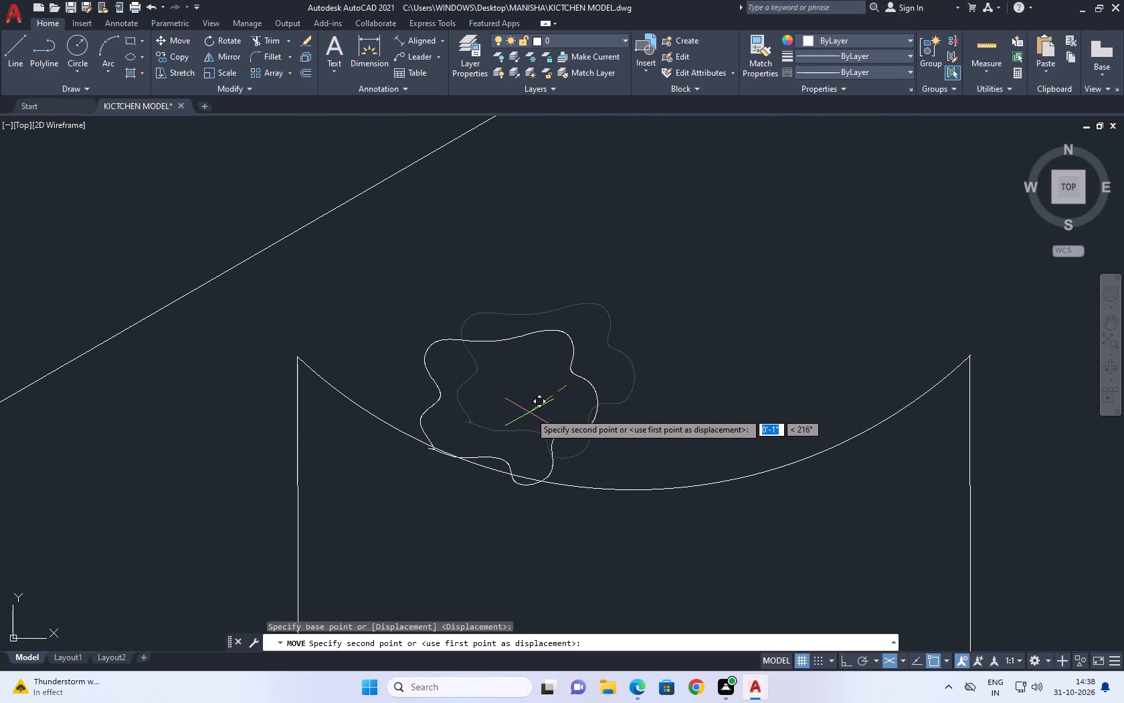
pyautogui.click(537, 408)
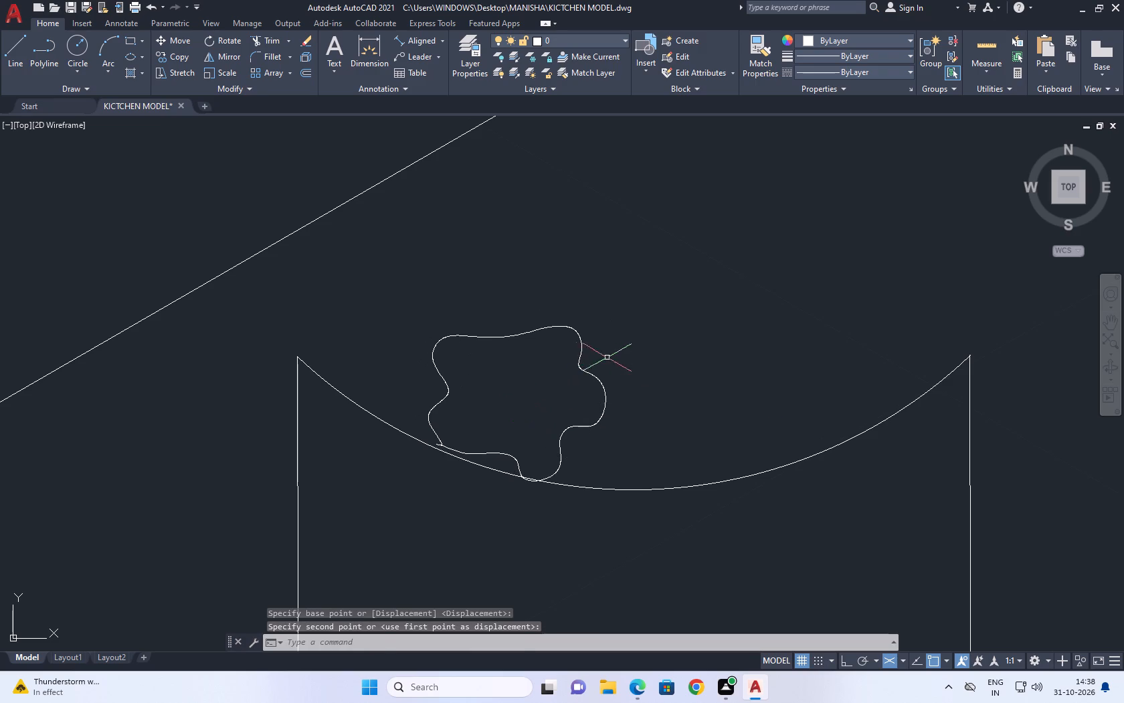
# Copy the wavy shape six times: two rightward along the arc, three in a row above, and one over the original.
pyautogui.click(629, 375)
pyautogui.click(572, 402)
pyautogui.scroll(-1, 442, 306)
pyautogui.click(179, 57)
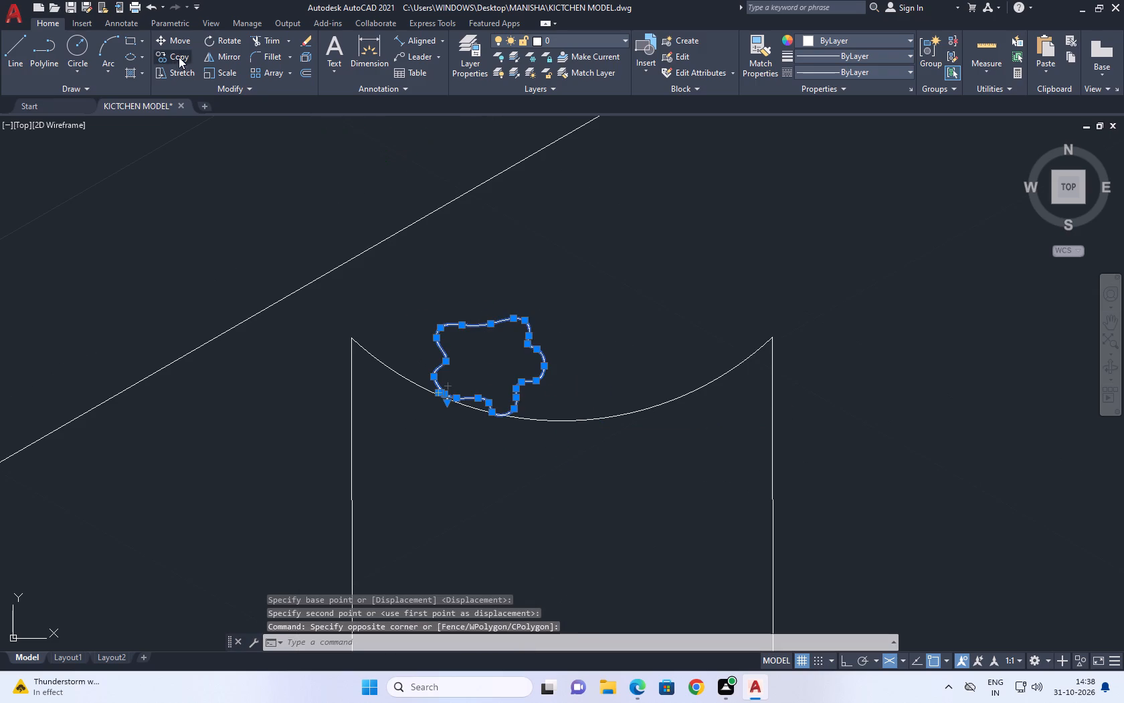
pyautogui.click(535, 408)
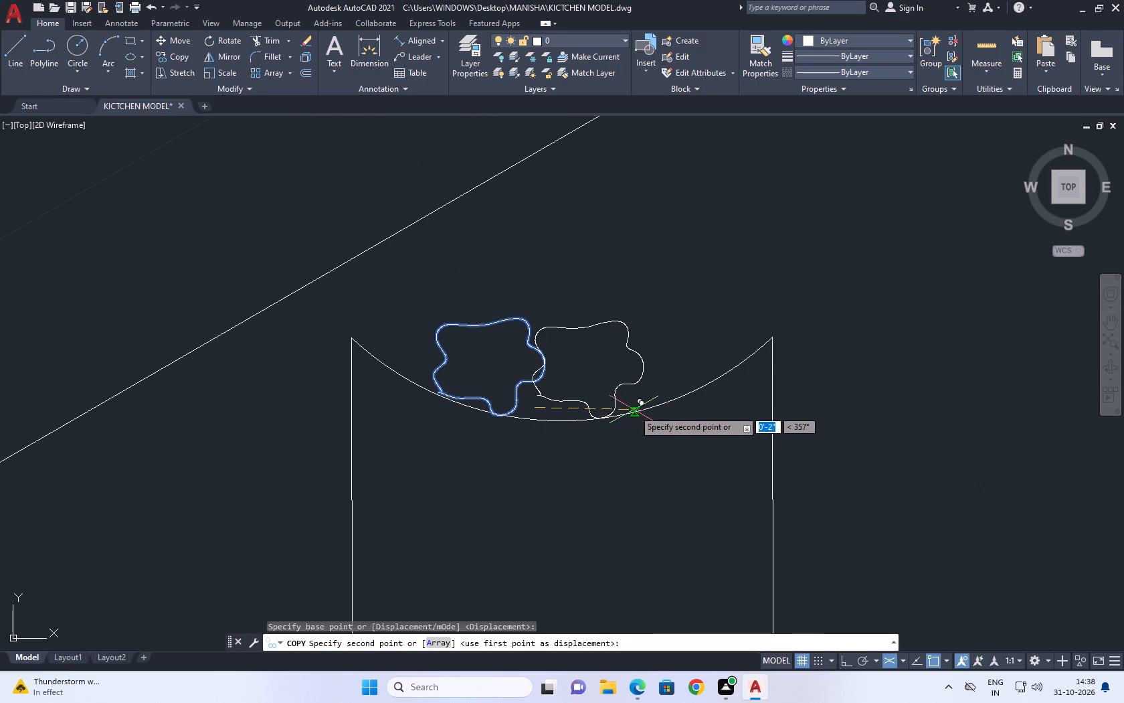
pyautogui.click(633, 410)
pyautogui.click(718, 386)
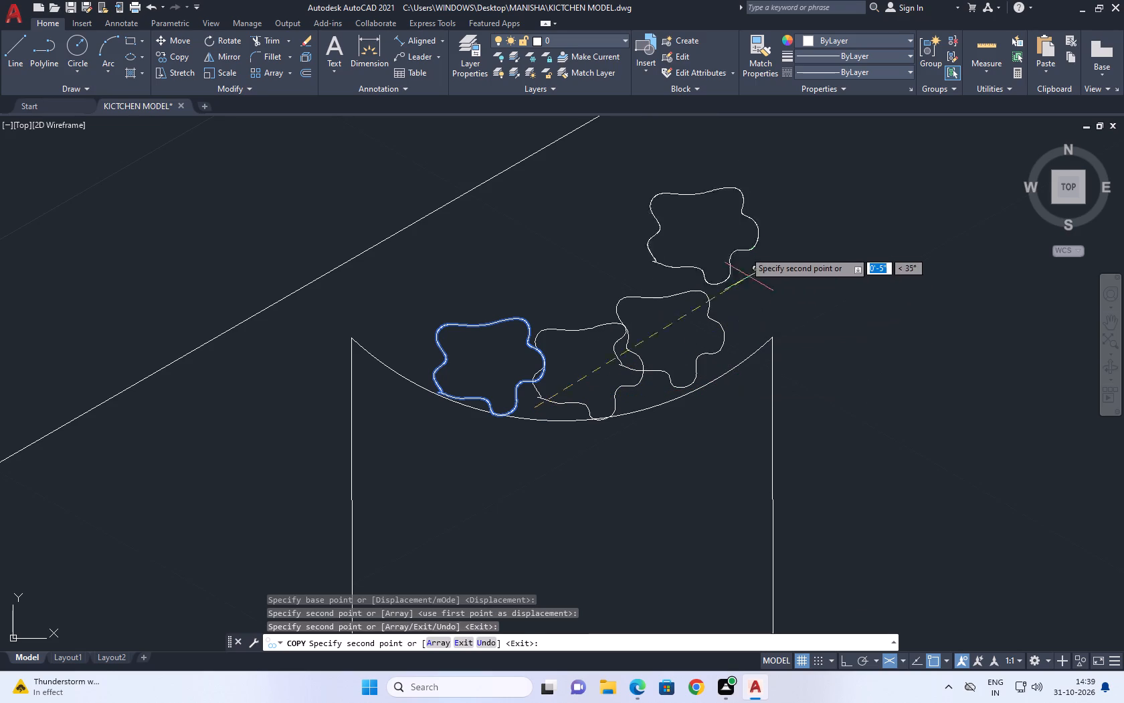
pyautogui.click(727, 255)
pyautogui.click(652, 234)
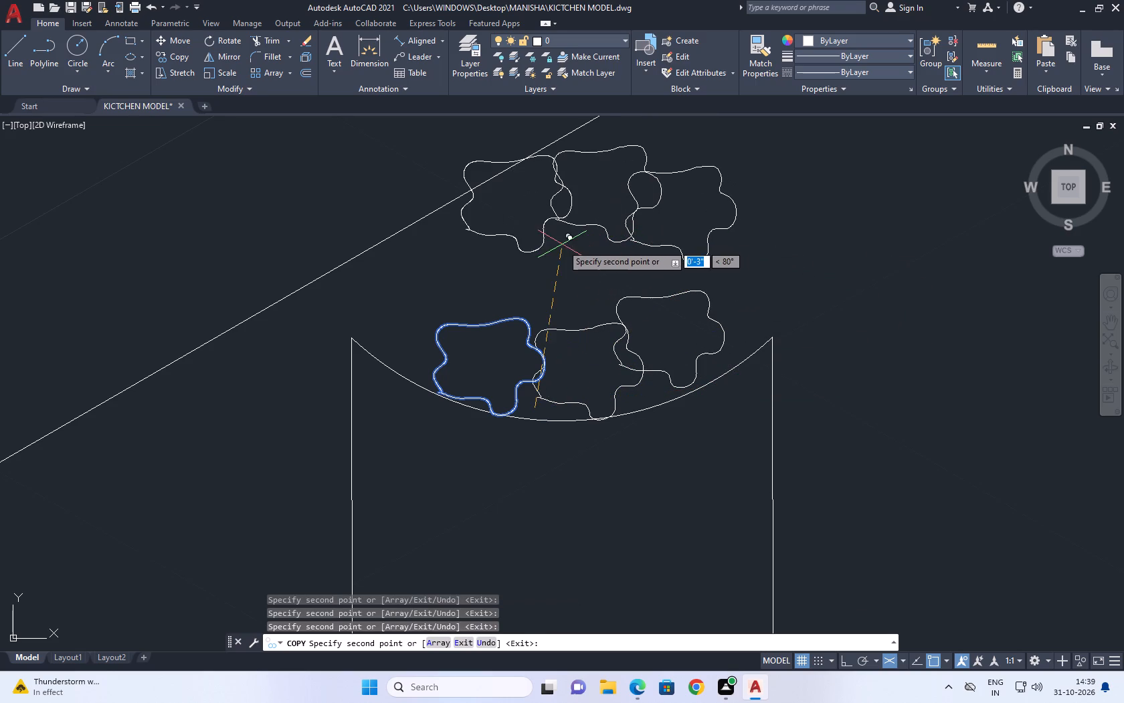
pyautogui.click(561, 245)
pyautogui.click(531, 305)
# Add eight more copies: two in the pile's middle, two at its right side, three above it and one at its far left.
pyautogui.click(590, 356)
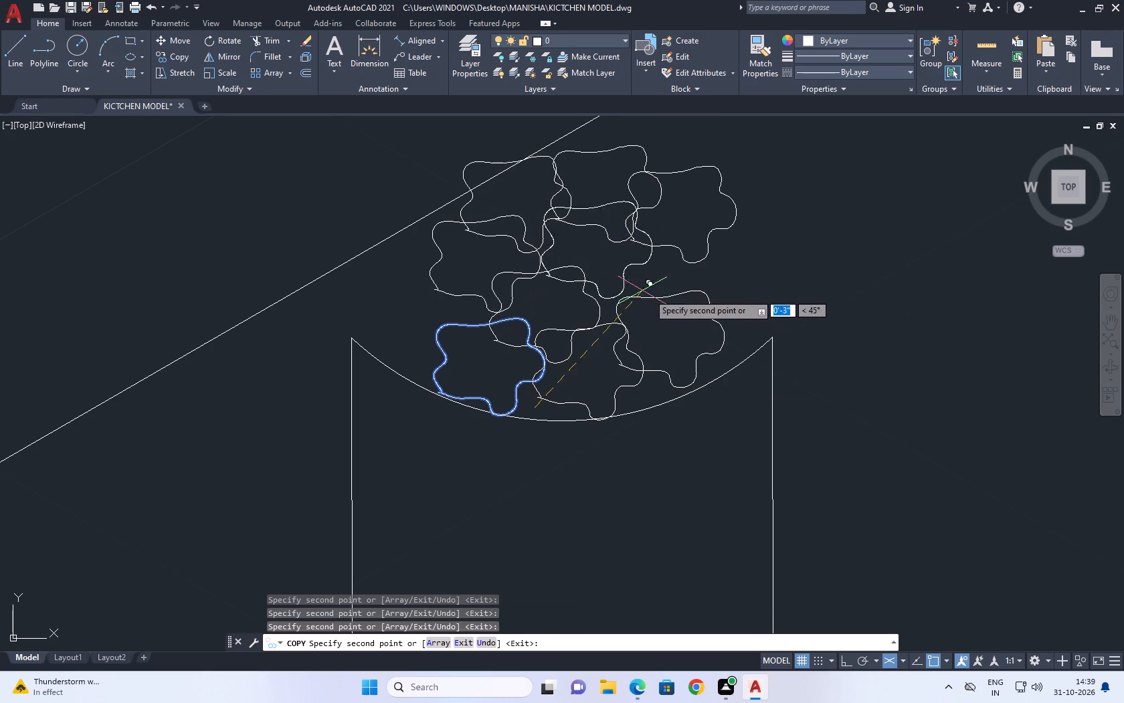
pyautogui.click(672, 309)
pyautogui.click(786, 295)
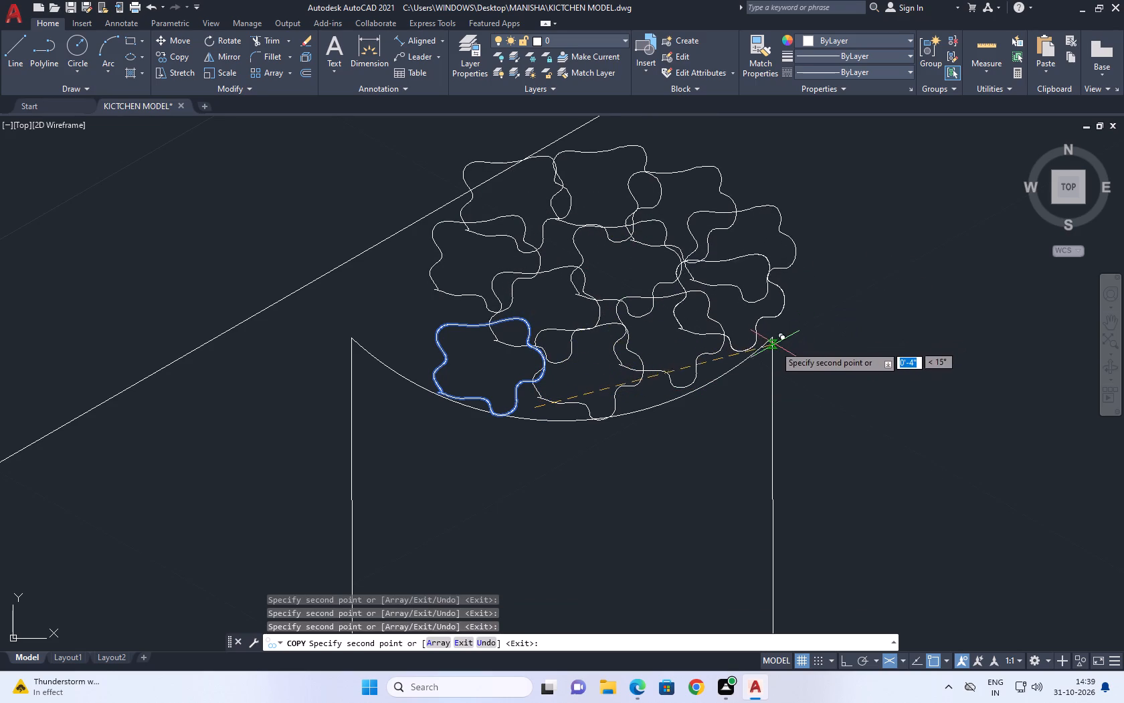
pyautogui.click(775, 347)
pyautogui.moveTo(668, 265); pyautogui.dragTo(727, 398, button='middle')
pyautogui.click(844, 248)
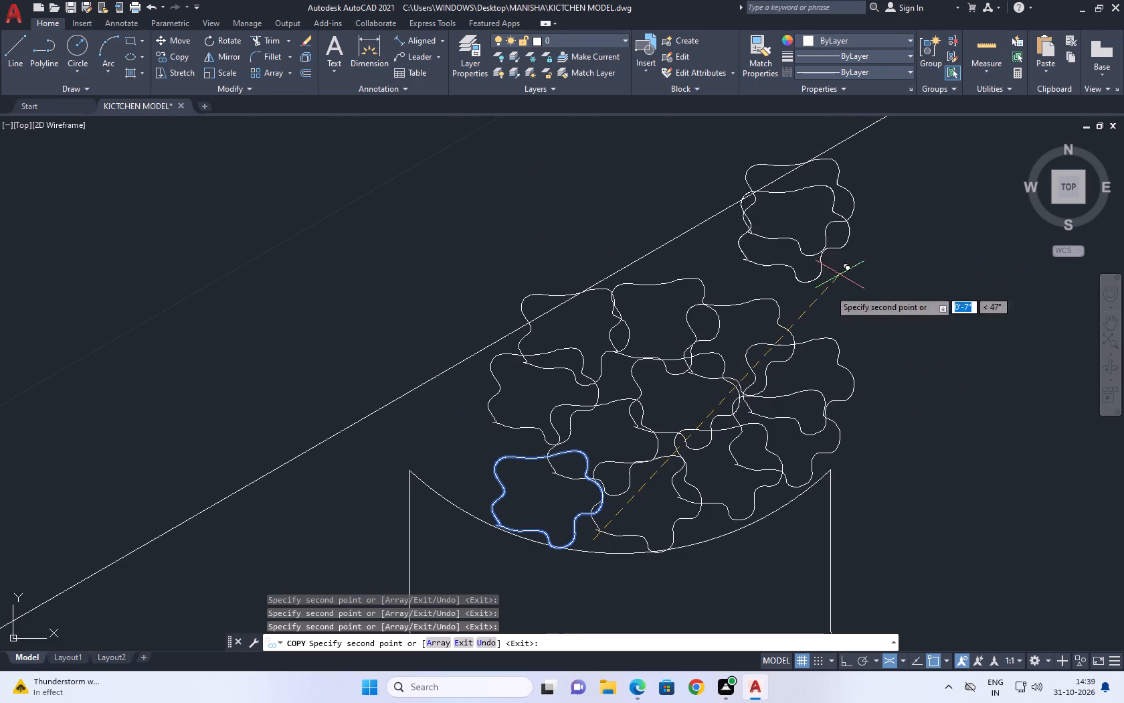
pyautogui.click(721, 264)
pyautogui.scroll(-2, 639, 306)
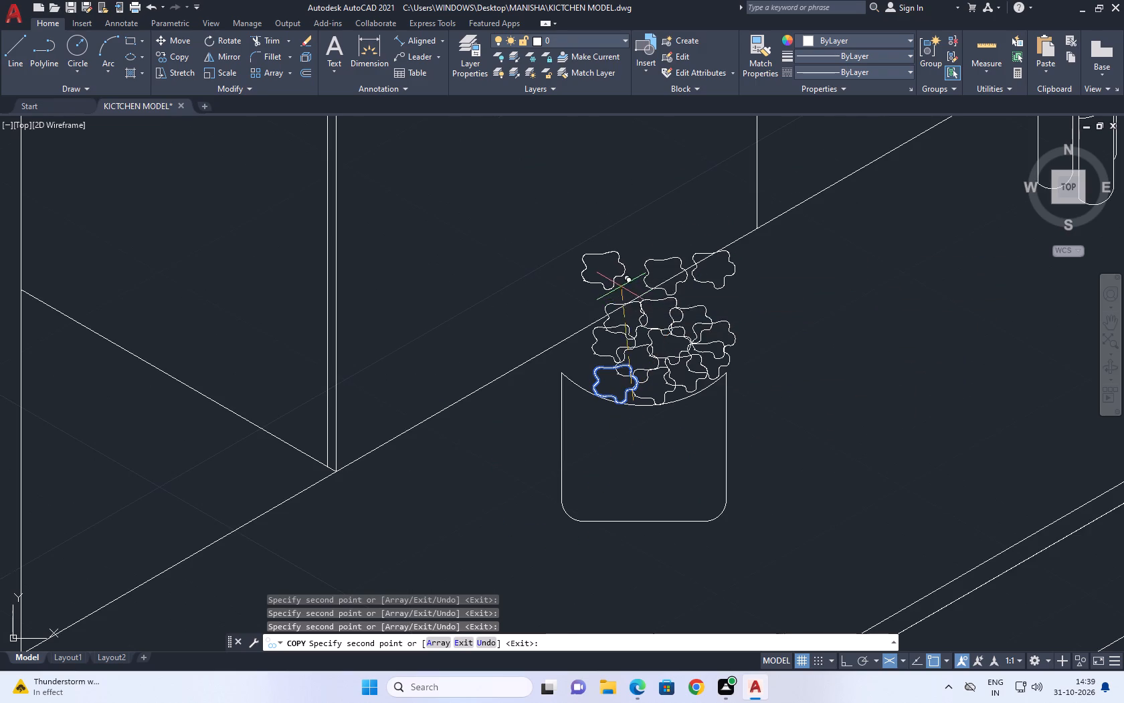
pyautogui.click(621, 287)
pyautogui.click(597, 337)
pyautogui.press('Escape')
# Erase the two wavy copies overlapping in the middle of the pile.
pyautogui.scroll(2, 650, 352)
pyautogui.click(674, 367)
pyautogui.press('Delete')
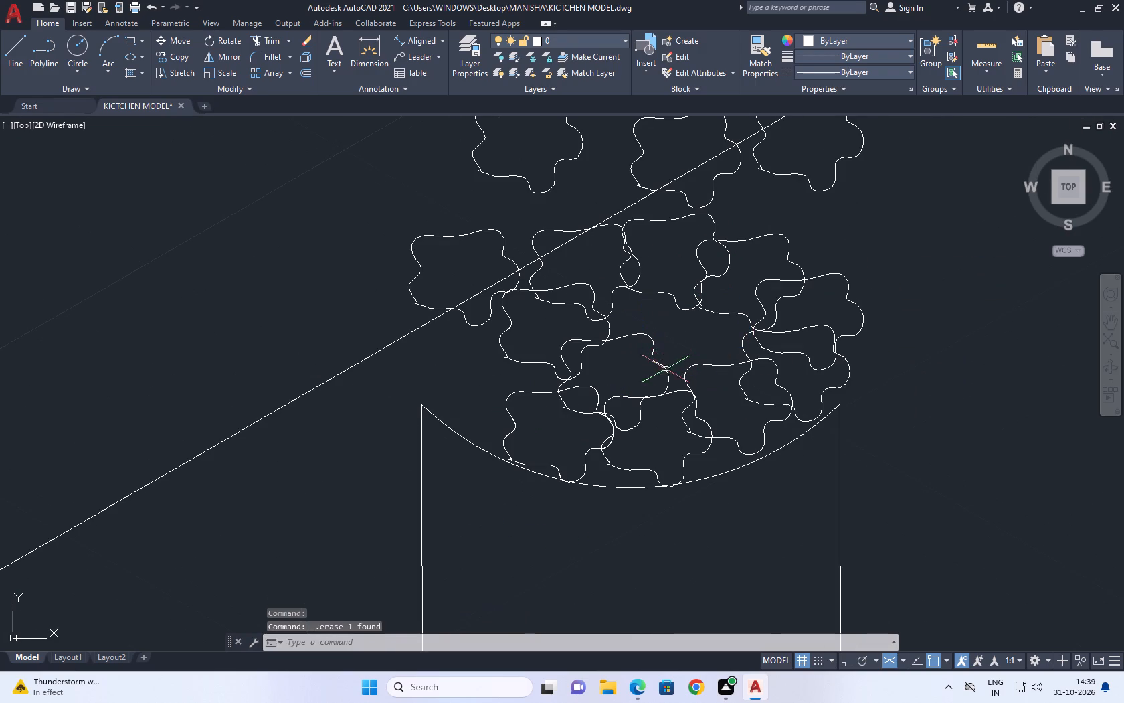
pyautogui.click(648, 345)
pyautogui.click(649, 321)
pyautogui.click(634, 325)
pyautogui.click(626, 343)
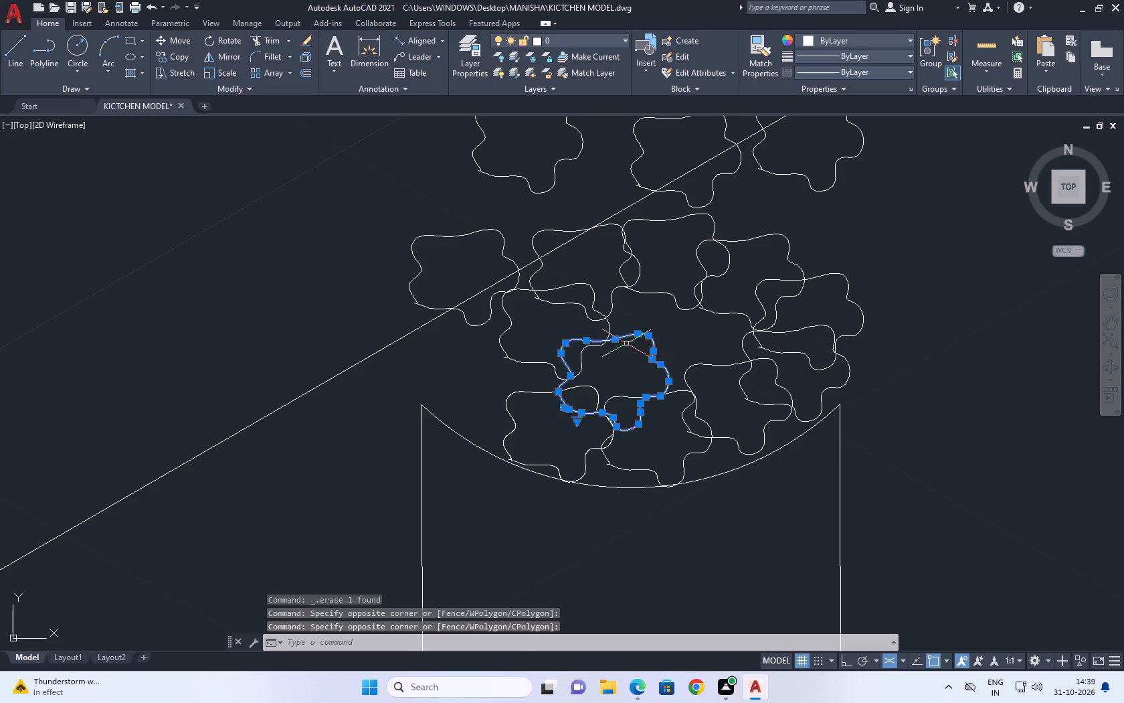
pyautogui.press('Delete')
# Move the topmost right wavy copy a short distance down toward the pile.
pyautogui.scroll(-2, 676, 342)
pyautogui.scroll(2, 676, 334)
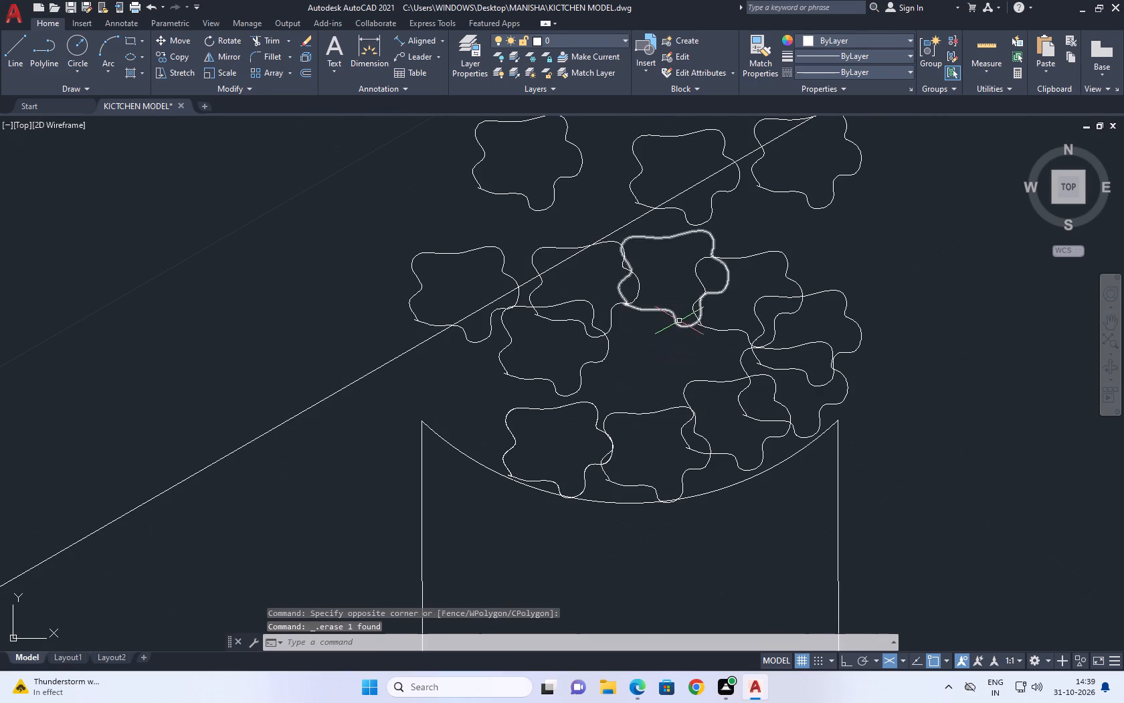
pyautogui.moveTo(692, 267); pyautogui.dragTo(702, 297, button='middle')
pyautogui.click(830, 244)
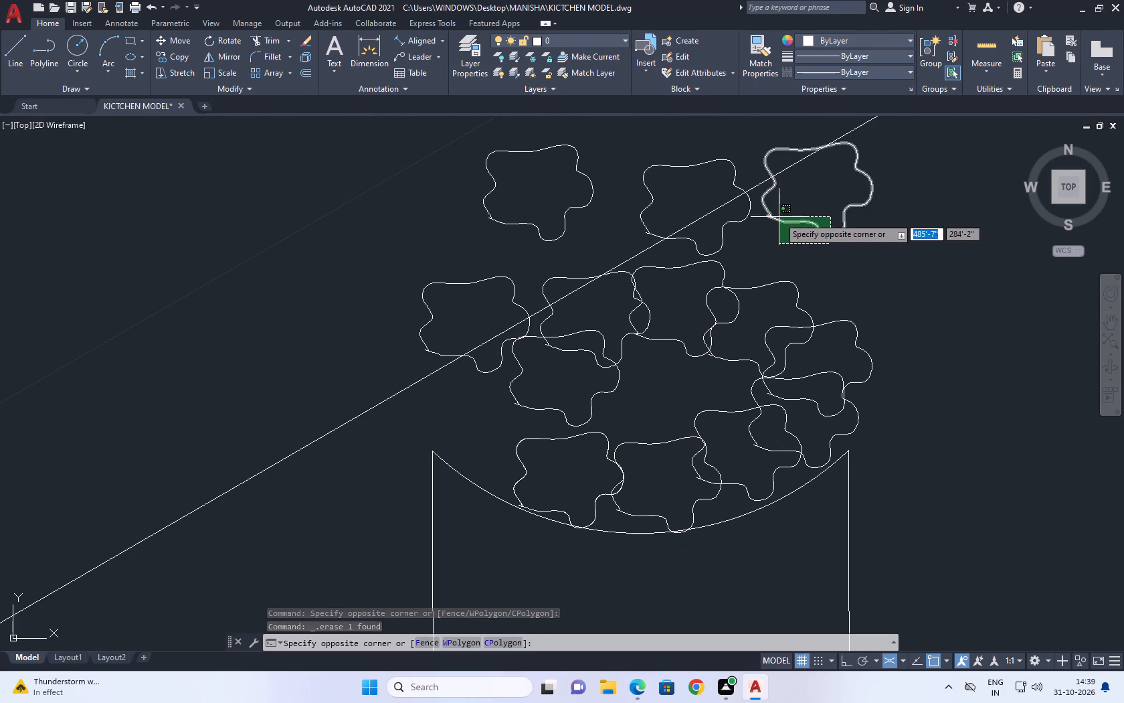
pyautogui.moveTo(779, 217); pyautogui.dragTo(787, 205)
pyautogui.moveTo(819, 242); pyautogui.dragTo(817, 270, button='middle')
pyautogui.press(',')
pyautogui.press('space')
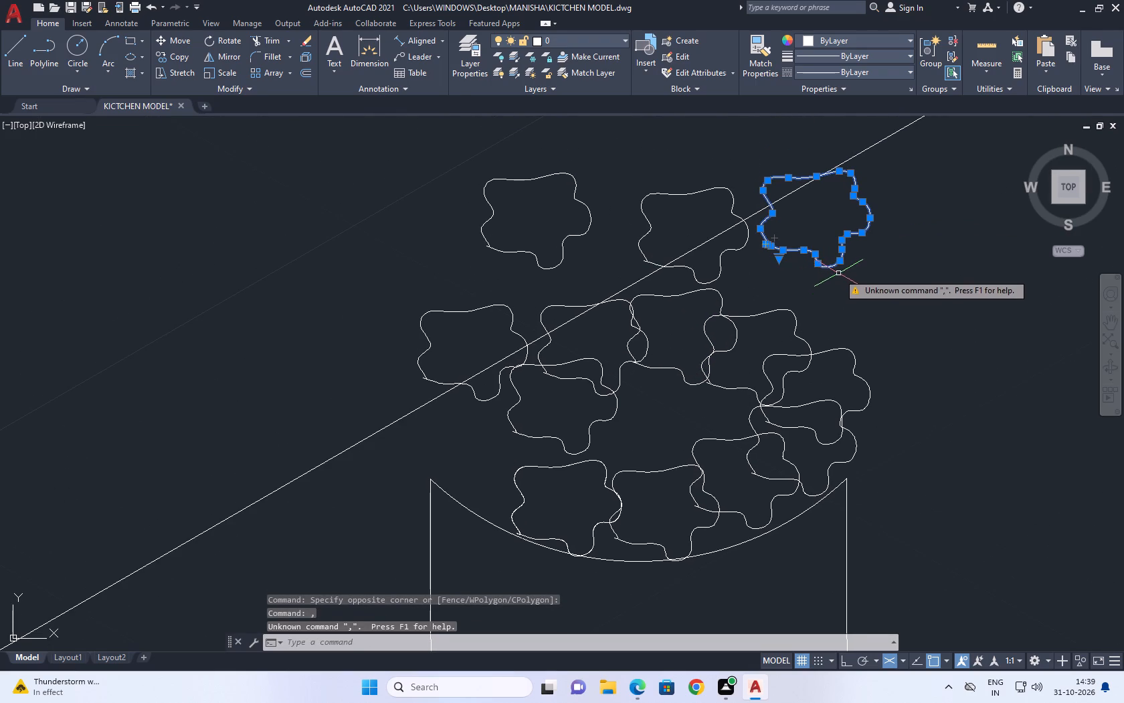
pyautogui.press('Escape')
pyautogui.click(838, 270)
pyautogui.click(806, 245)
pyautogui.press('m')
pyautogui.press('space')
pyautogui.click(795, 261)
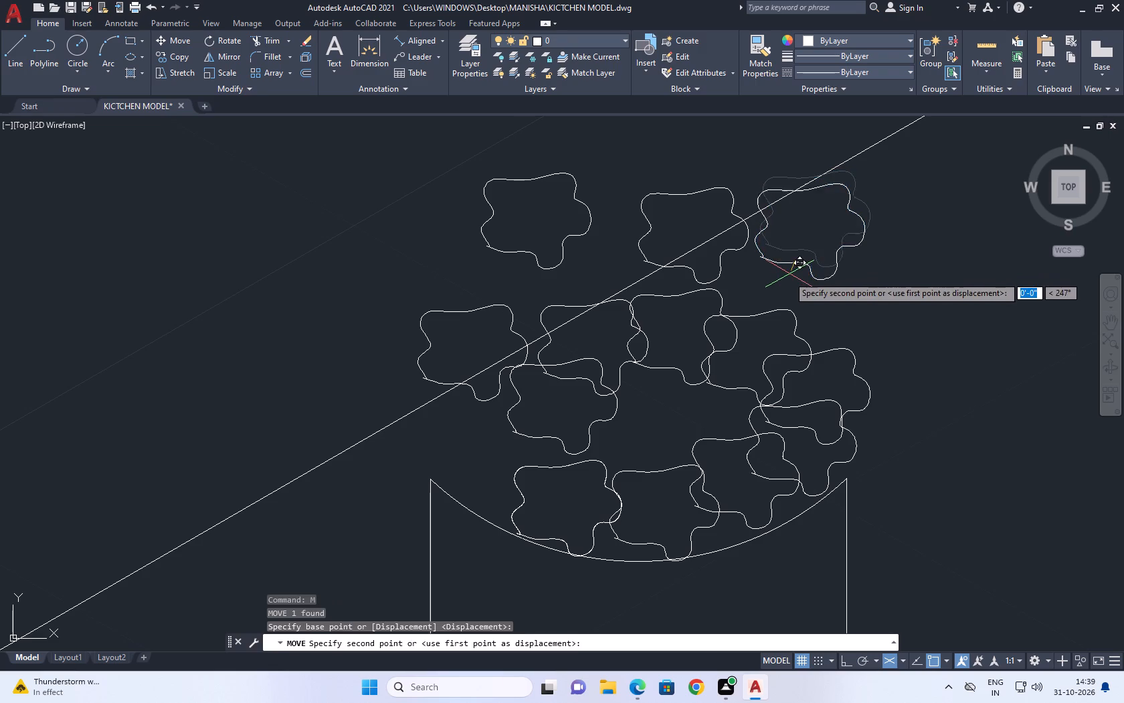
pyautogui.click(787, 309)
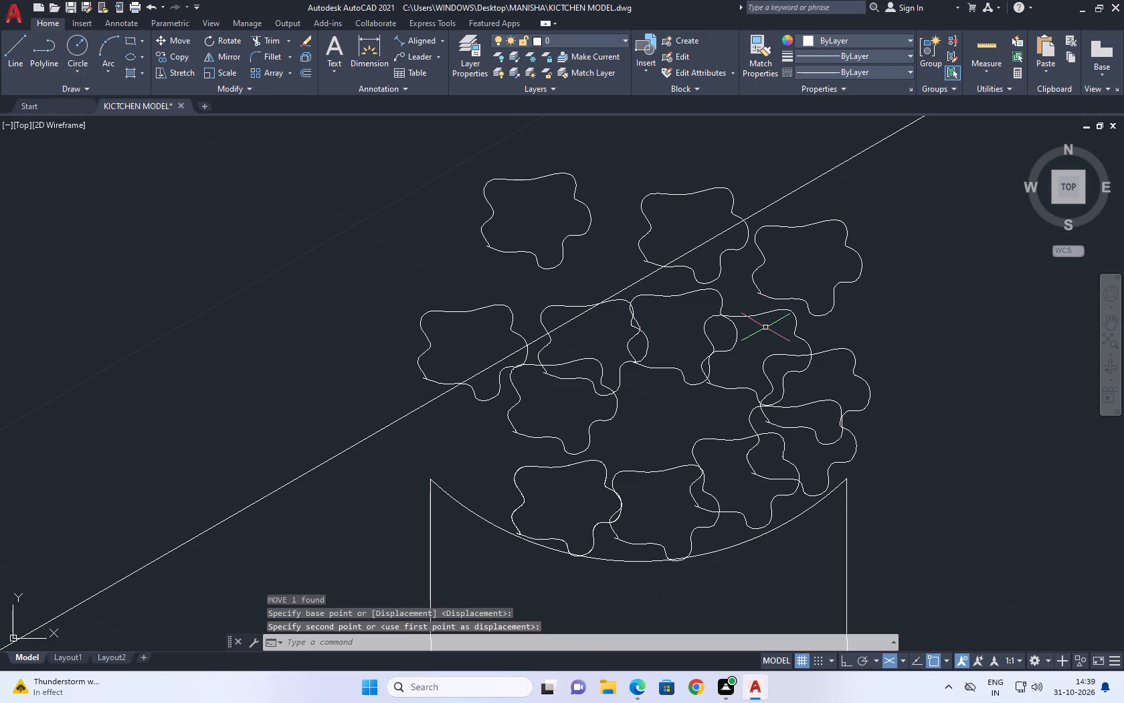
# Trim the overlapping curve segments where the pile's upper-middle copy meets its right and left neighbours.
pyautogui.press('t')
pyautogui.press('r')
pyautogui.press('space')
pyautogui.click(712, 332)
pyautogui.click(693, 348)
pyautogui.scroll(2, 702, 362)
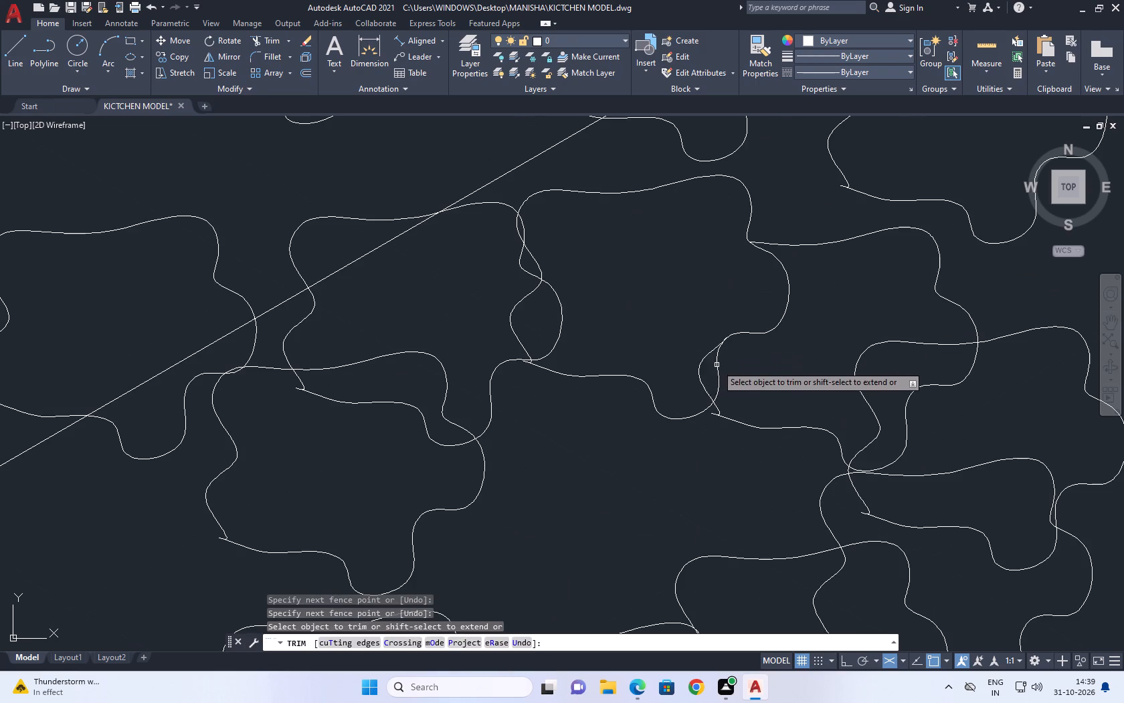
pyautogui.click(717, 365)
pyautogui.scroll(-1, 649, 362)
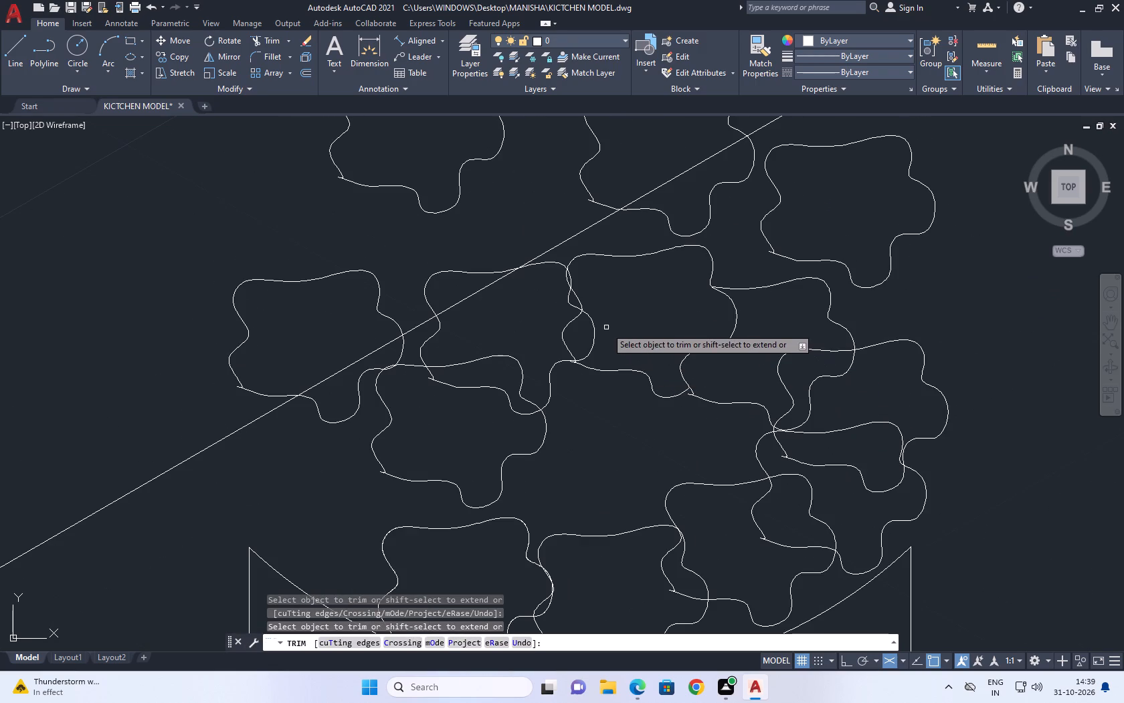
pyautogui.click(599, 324)
pyautogui.click(583, 338)
pyautogui.scroll(2, 567, 287)
pyautogui.click(573, 304)
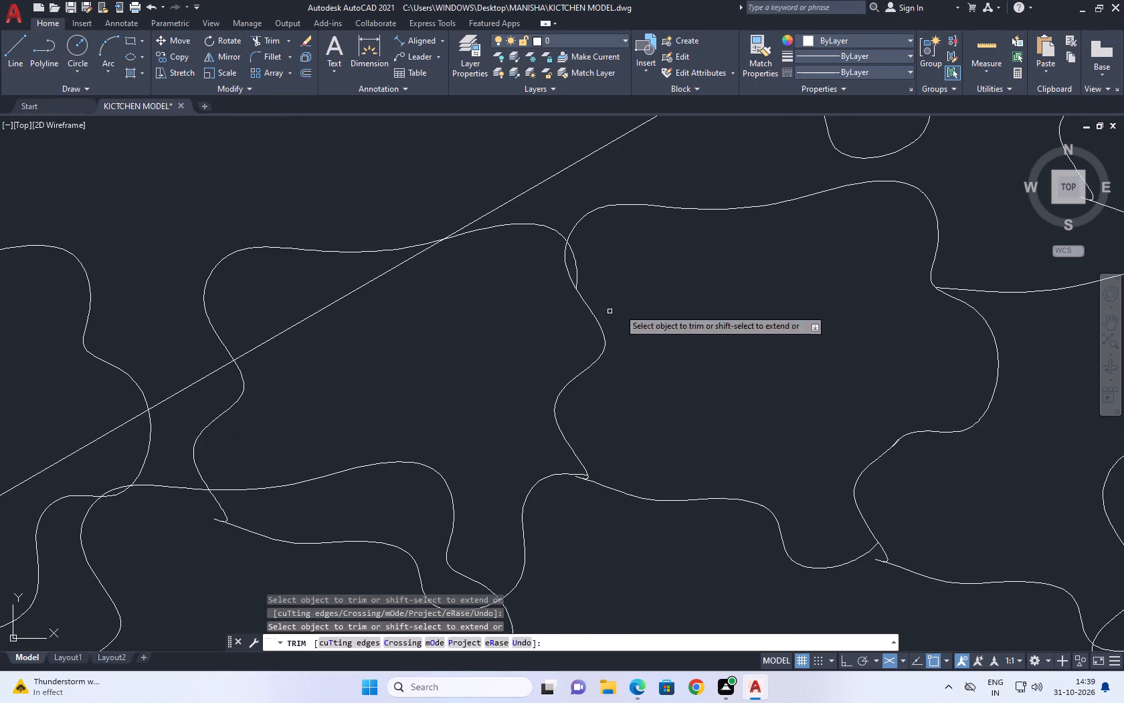
# Trim the upper-left copy's lower edge where it lies inside the left copy below it.
pyautogui.scroll(-3, 676, 311)
pyautogui.scroll(1, 686, 366)
pyautogui.moveTo(677, 372); pyautogui.dragTo(769, 297, button='middle')
pyautogui.click(652, 281)
pyautogui.click(635, 333)
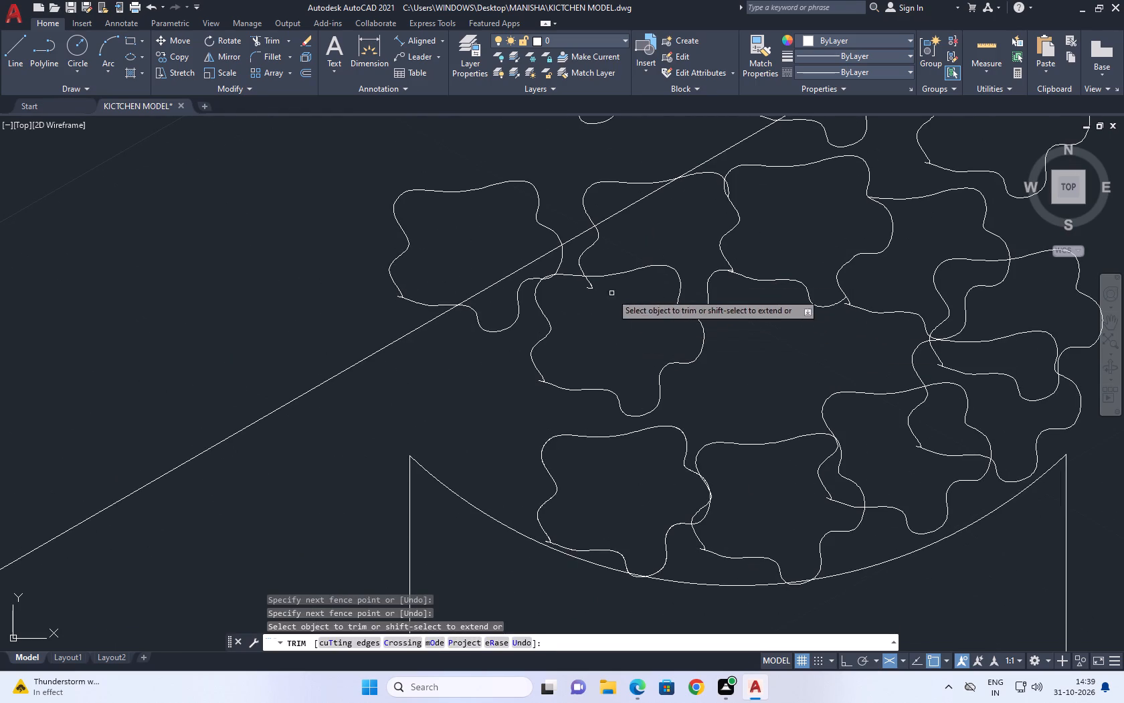
pyautogui.click(612, 293)
pyautogui.click(573, 283)
# Trim the overlapping segments between the two leftmost wavy shapes resting on the container's arc.
pyautogui.scroll(-2, 589, 321)
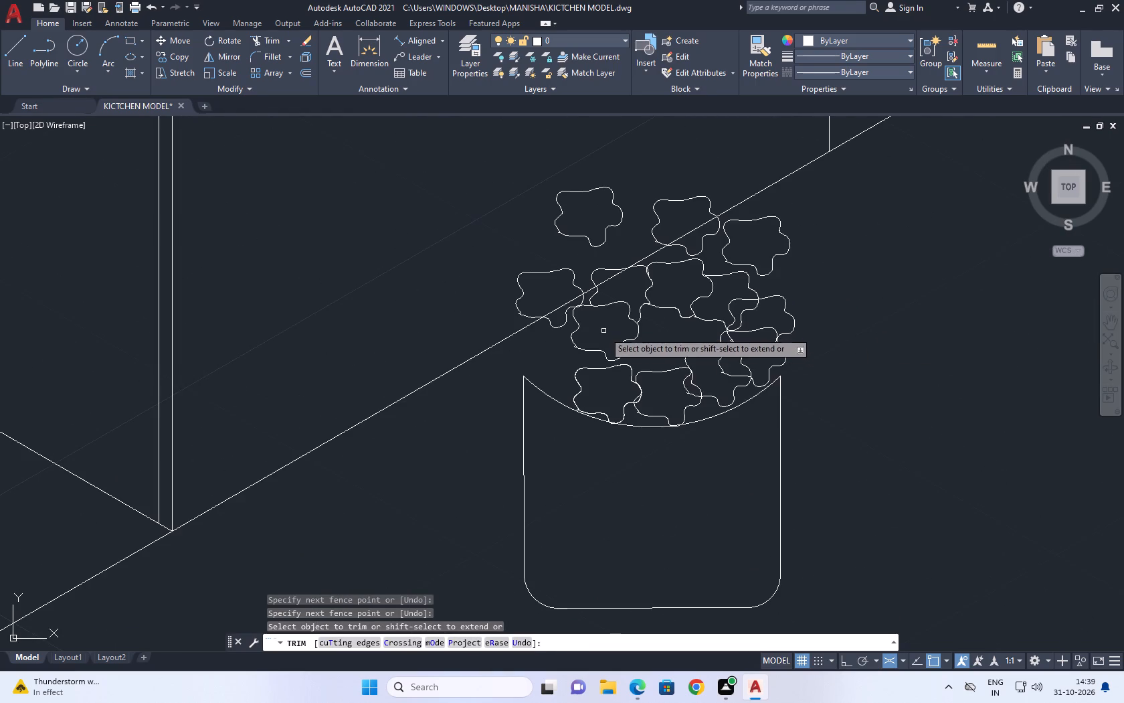
pyautogui.scroll(3, 616, 400)
pyautogui.scroll(1, 689, 416)
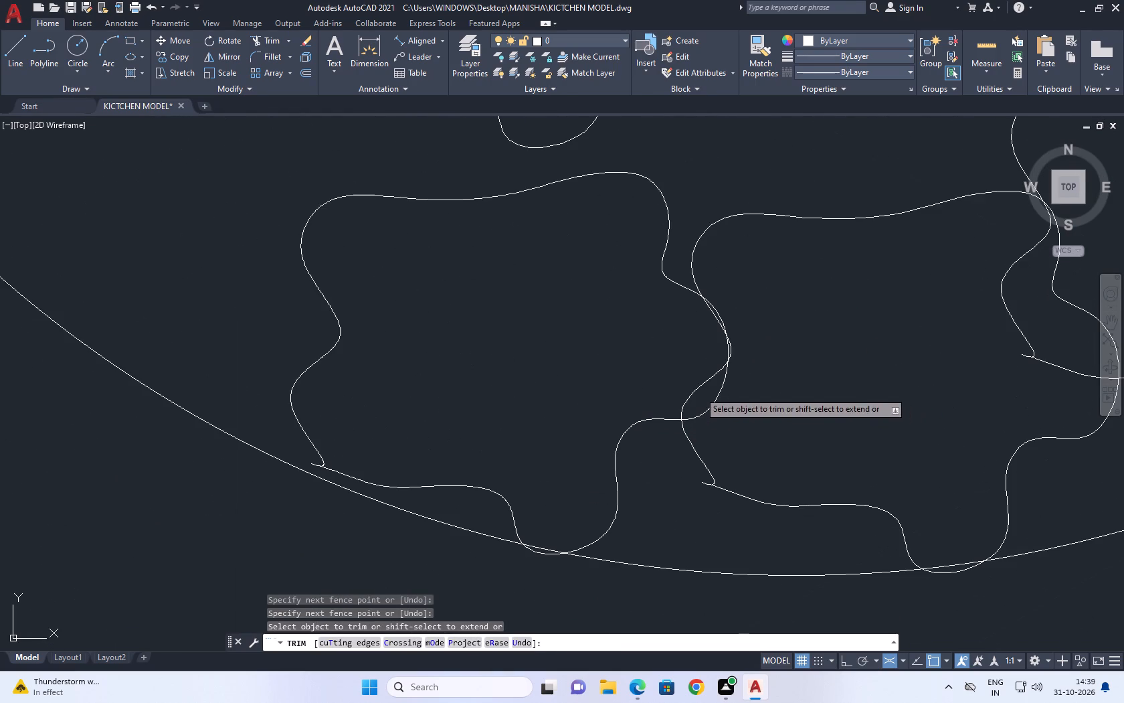
pyautogui.click(699, 392)
pyautogui.click(694, 388)
pyautogui.scroll(2, 725, 365)
pyautogui.click(739, 321)
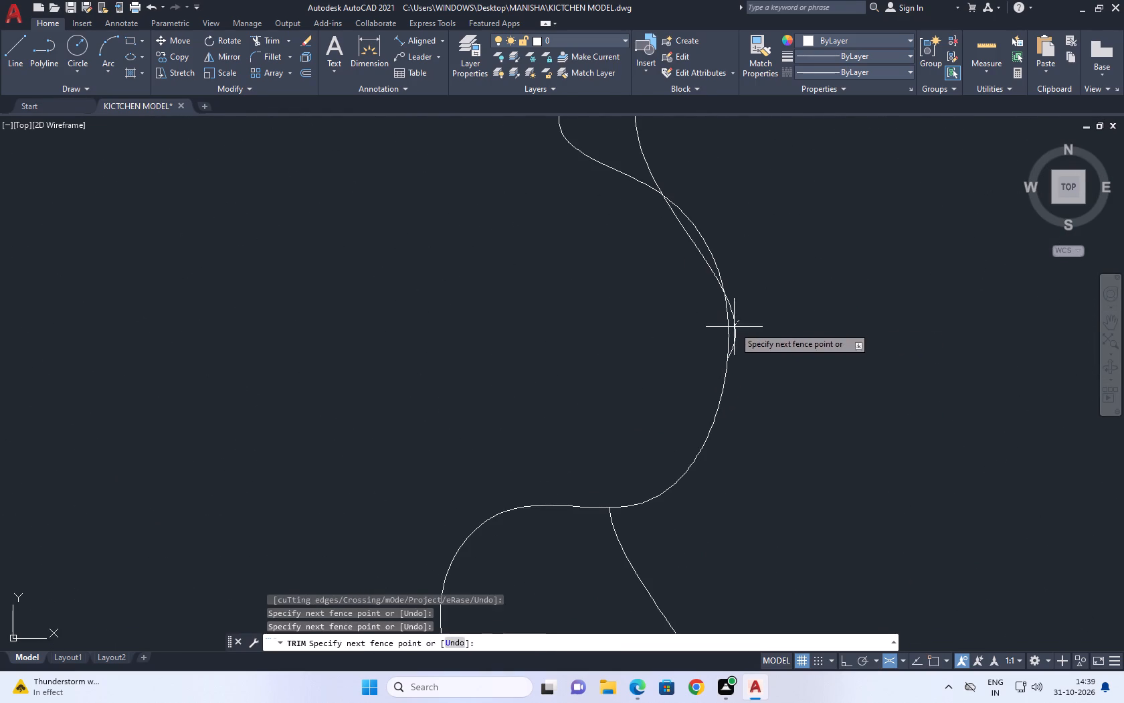
pyautogui.click(733, 329)
pyautogui.click(717, 262)
# Trim the overlaps between the middle and right shapes along the arc, and the lower-right copy's segments inside its neighbour.
pyautogui.scroll(-5, 730, 317)
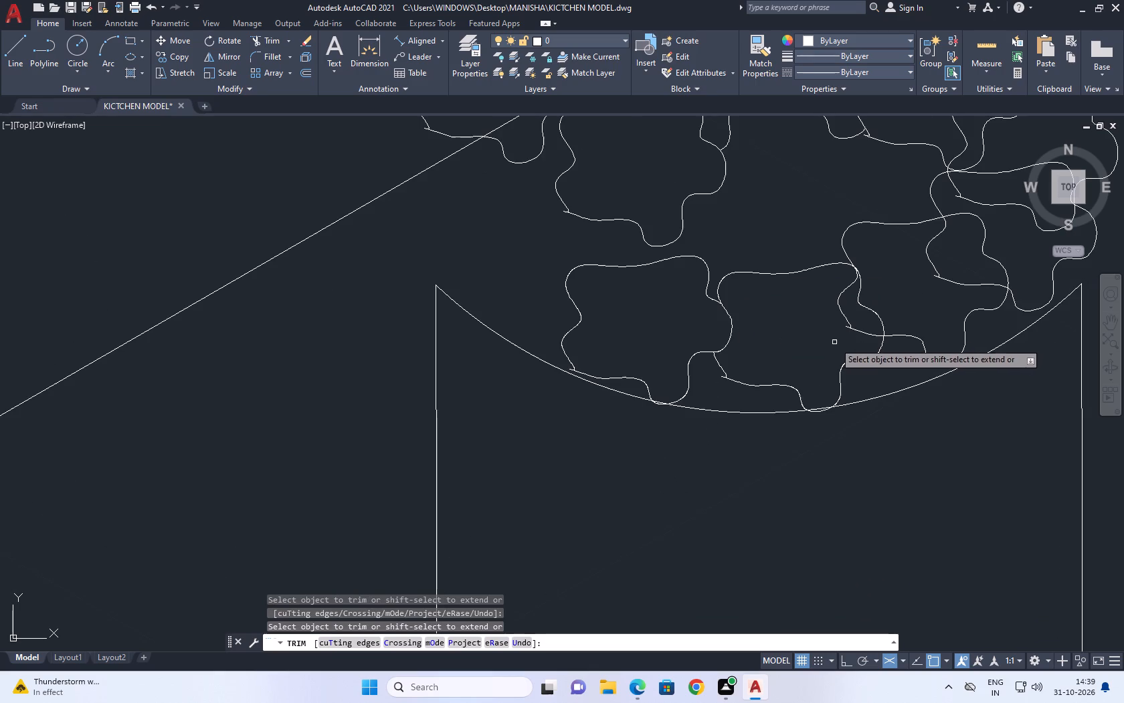
pyautogui.click(857, 341)
pyautogui.click(838, 297)
pyautogui.moveTo(868, 323); pyautogui.dragTo(739, 380, button='middle')
pyautogui.click(851, 325)
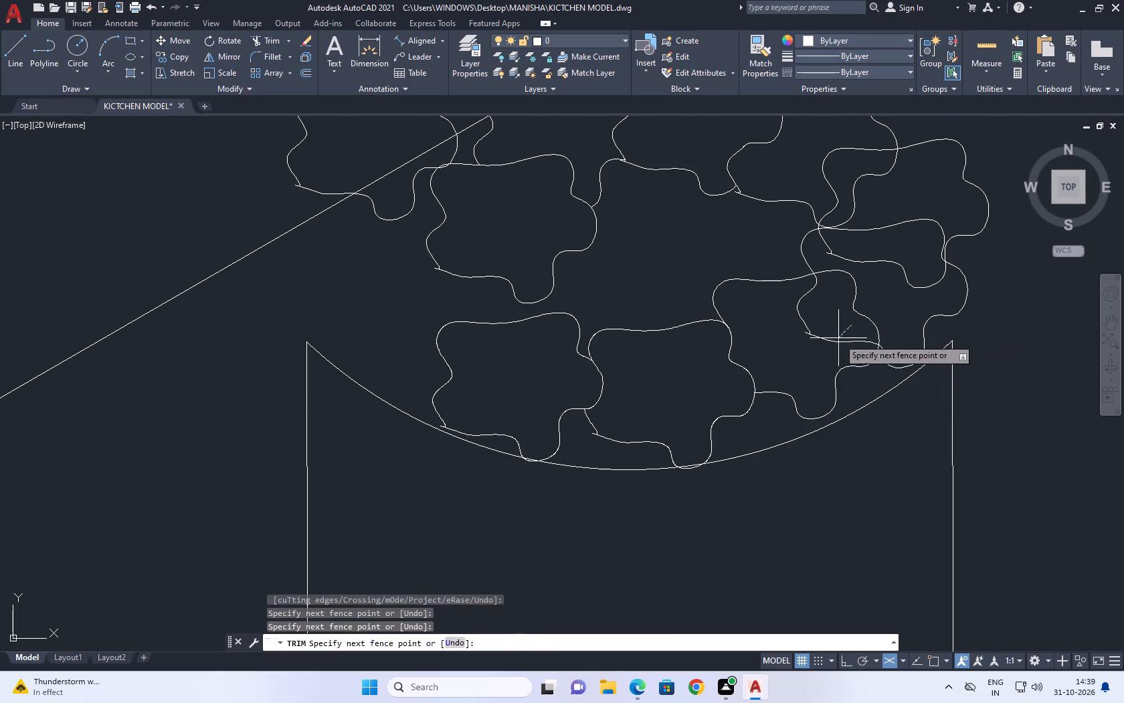
pyautogui.click(818, 364)
pyautogui.click(818, 313)
pyautogui.click(777, 321)
# Trim the remaining overlapping segments among the copies stacked up the right side of the pile.
pyautogui.moveTo(830, 299); pyautogui.dragTo(698, 410, button='middle')
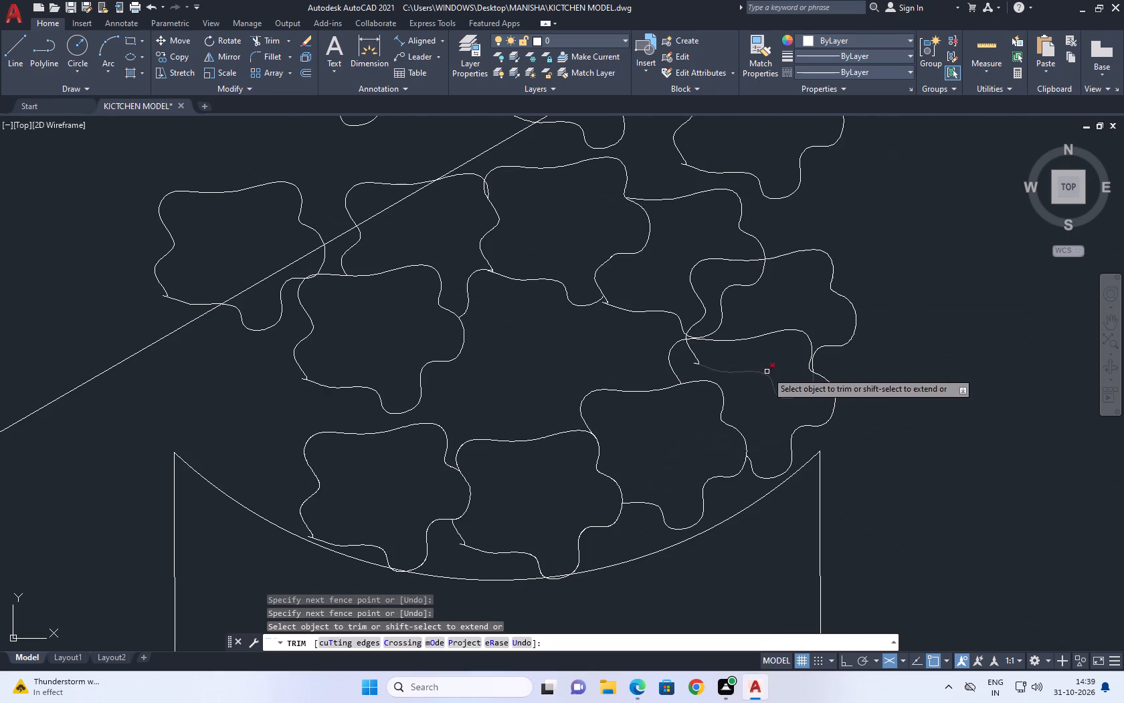
pyautogui.click(767, 372)
pyautogui.click(774, 424)
pyautogui.click(724, 356)
pyautogui.click(678, 350)
pyautogui.click(731, 315)
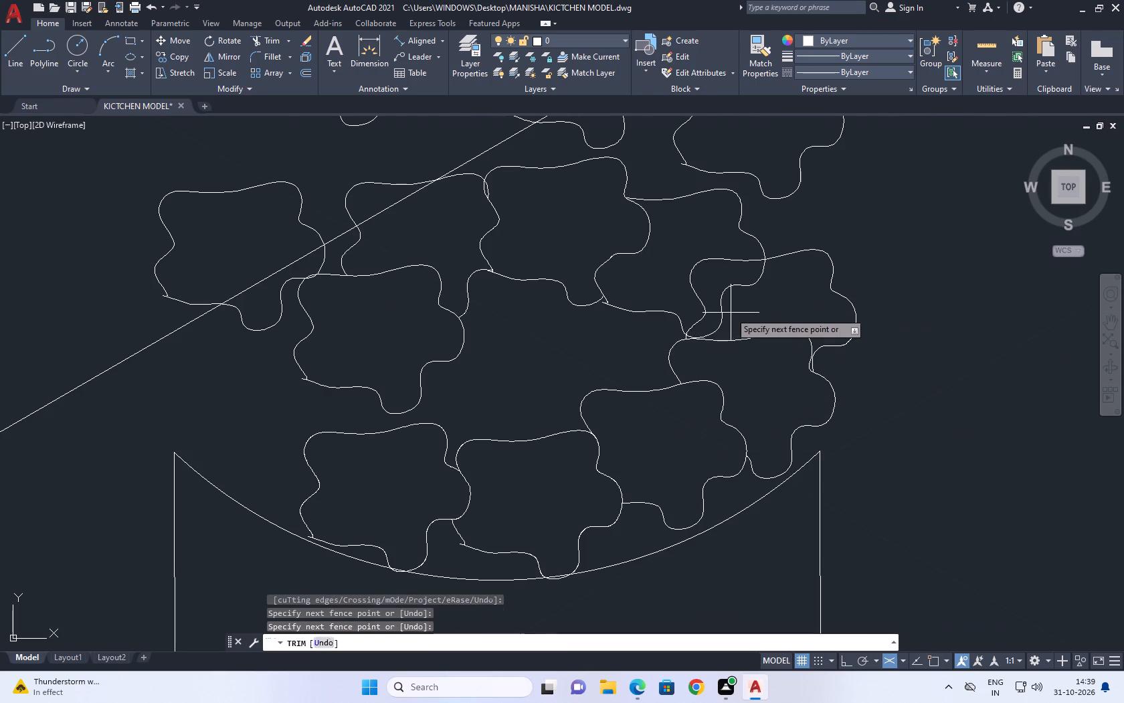
pyautogui.click(724, 305)
pyautogui.click(734, 289)
pyautogui.click(721, 278)
pyautogui.moveTo(747, 299); pyautogui.dragTo(726, 453, button='middle')
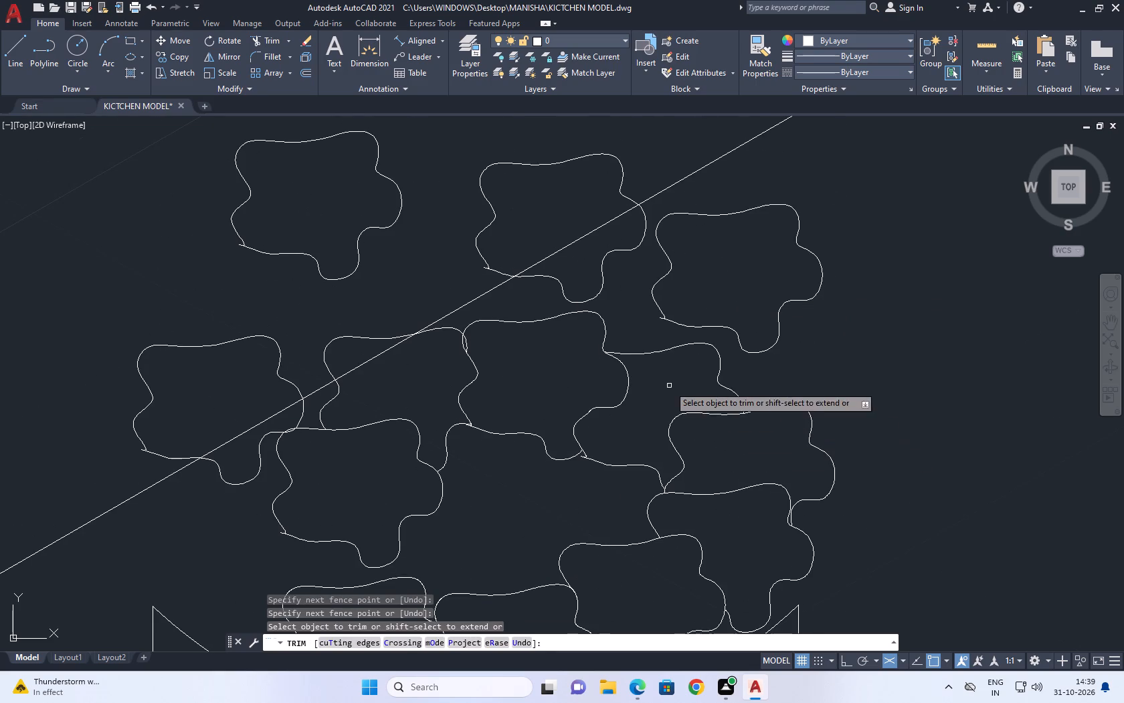
pyautogui.press('Escape')
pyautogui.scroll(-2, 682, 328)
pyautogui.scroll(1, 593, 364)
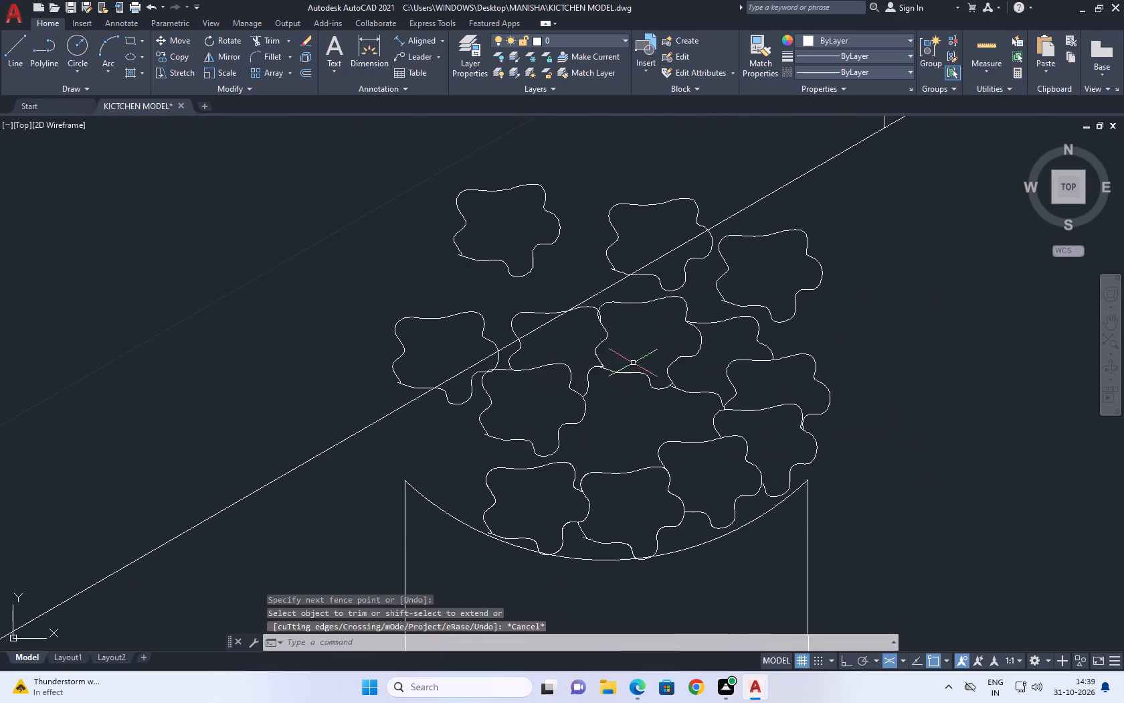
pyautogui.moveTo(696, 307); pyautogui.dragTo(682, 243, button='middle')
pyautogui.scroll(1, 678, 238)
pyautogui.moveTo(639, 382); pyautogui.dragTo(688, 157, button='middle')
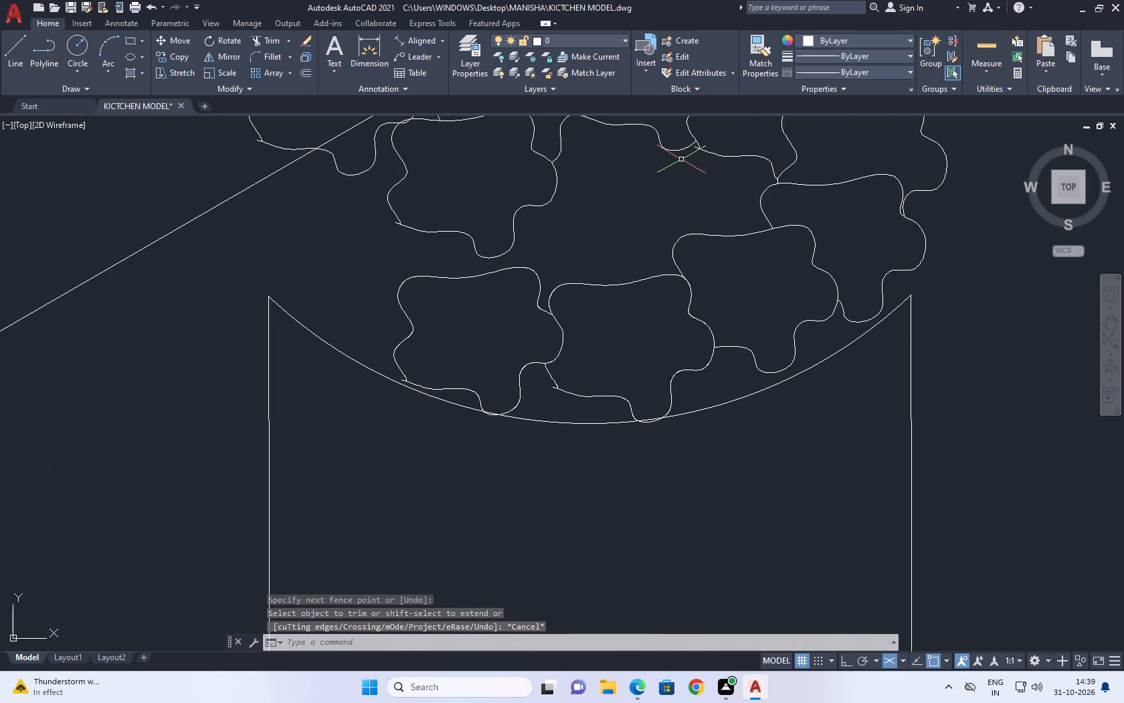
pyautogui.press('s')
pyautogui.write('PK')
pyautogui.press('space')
# Draw a short spline stem from the bottom-left flower's right edge, in the gap between the two lowest flowers, down to the container's arc.
pyautogui.press('Escape')
pyautogui.write('SPL')
pyautogui.press('space')
pyautogui.scroll(2, 530, 377)
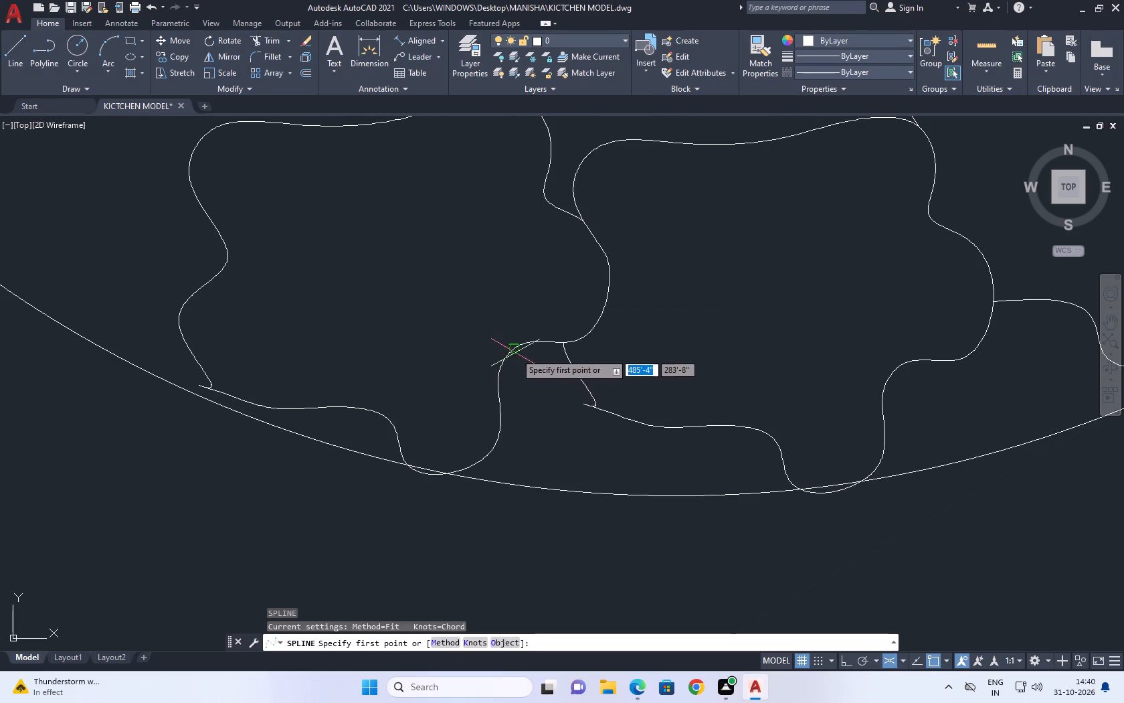
pyautogui.click(515, 352)
pyautogui.click(526, 379)
pyautogui.moveTo(541, 436); pyautogui.dragTo(546, 443)
pyautogui.click(559, 484)
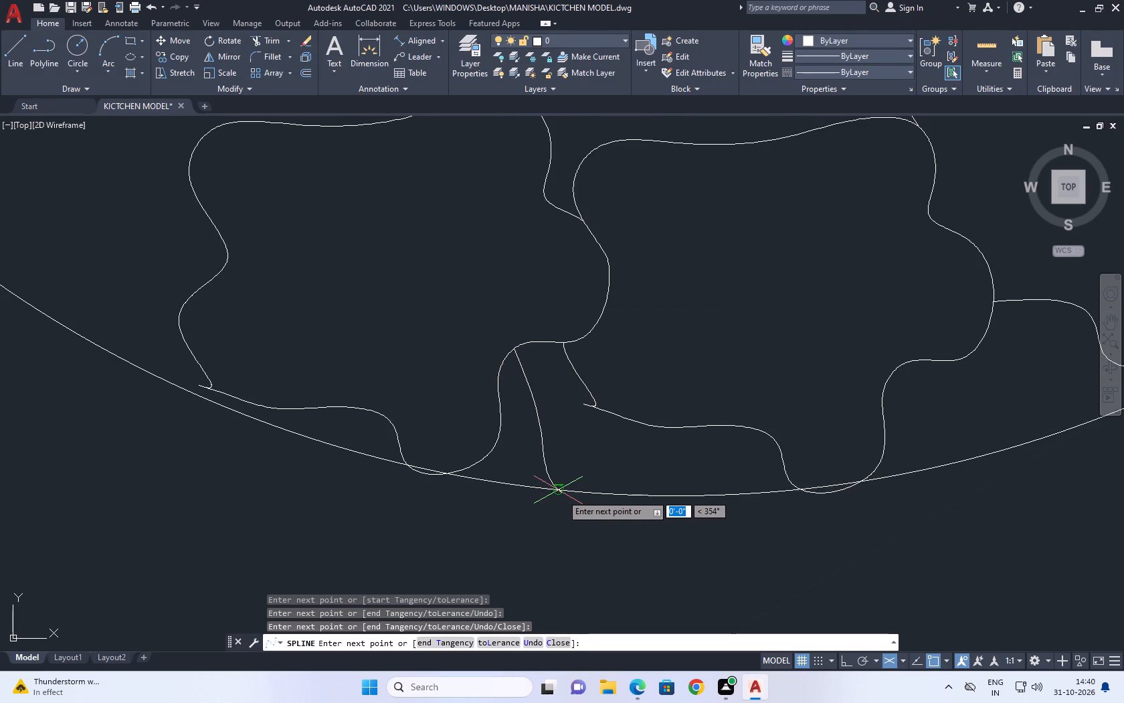
pyautogui.click(559, 493)
pyautogui.press('space')
# Draw a short curved spline from the bottom-middle flower's lower edge to the foot of the first stem on the container's arc.
pyautogui.press('space')
pyautogui.click(664, 432)
pyautogui.click(625, 453)
pyautogui.moveTo(593, 463); pyautogui.dragTo(587, 472)
pyautogui.click(568, 487)
pyautogui.click(559, 489)
pyautogui.press('space')
# Draw a spline stem from the middle-left flower's lower right lobe down between the two lowest flowers to the container's arc.
pyautogui.scroll(-4, 599, 457)
pyautogui.press('space')
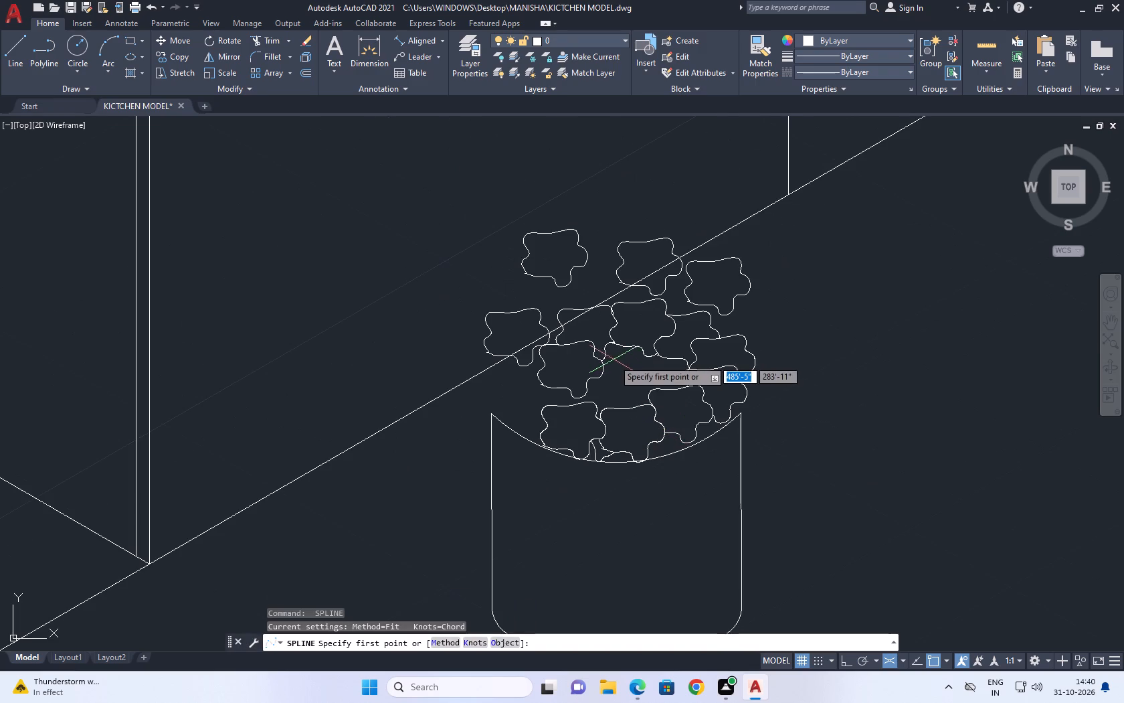
pyautogui.click(599, 377)
pyautogui.click(602, 400)
pyautogui.click(603, 418)
pyautogui.click(604, 454)
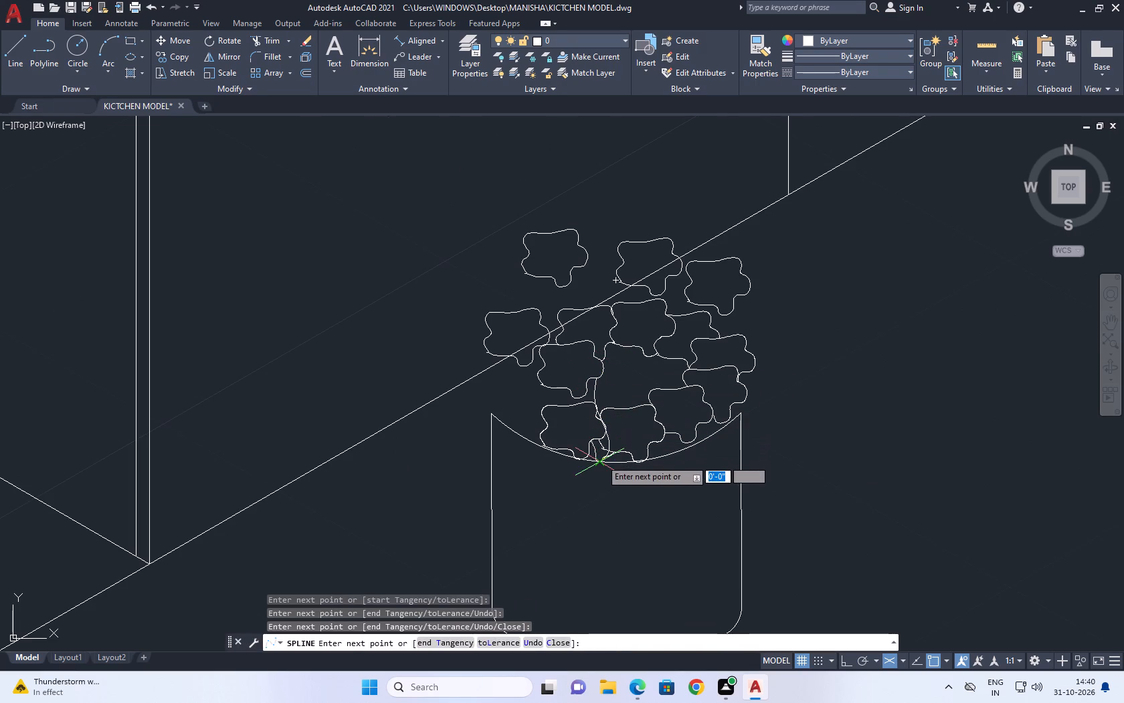
pyautogui.click(595, 463)
pyautogui.press('space')
# Draw a spline stem from the central flower's lower edge down to the top edge of the bottom-middle flower.
pyautogui.press('space')
pyautogui.scroll(3, 632, 354)
pyautogui.click(637, 323)
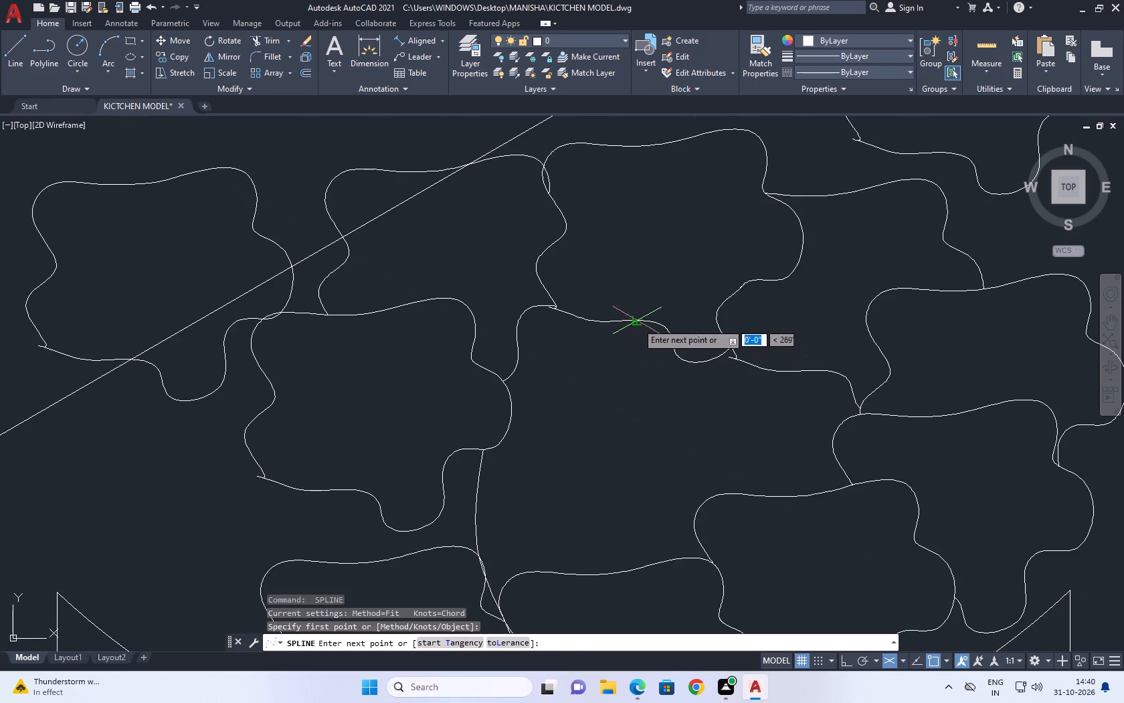
pyautogui.click(615, 376)
pyautogui.moveTo(606, 416); pyautogui.dragTo(604, 423)
pyautogui.moveTo(585, 475); pyautogui.dragTo(579, 492)
pyautogui.click(558, 566)
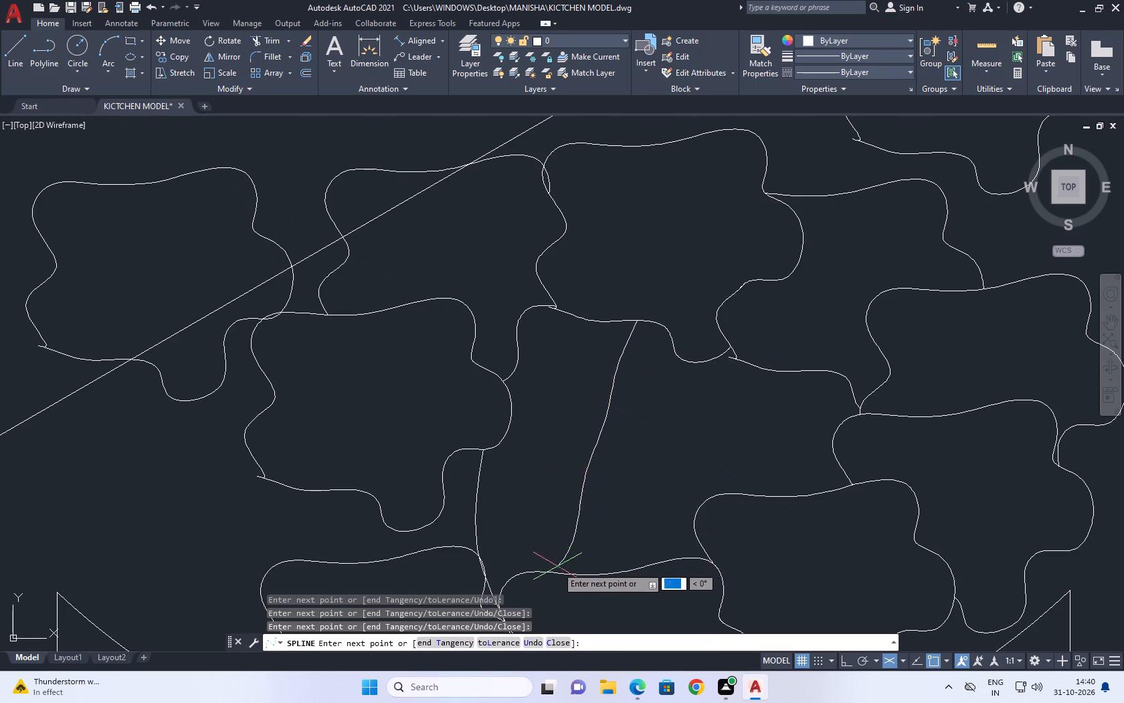
pyautogui.click(548, 570)
pyautogui.press('space')
# Draw a curved spline stem from the left edge of the lower right-hand flower to the central stem's foot on the bottom-middle flower.
pyautogui.press('space')
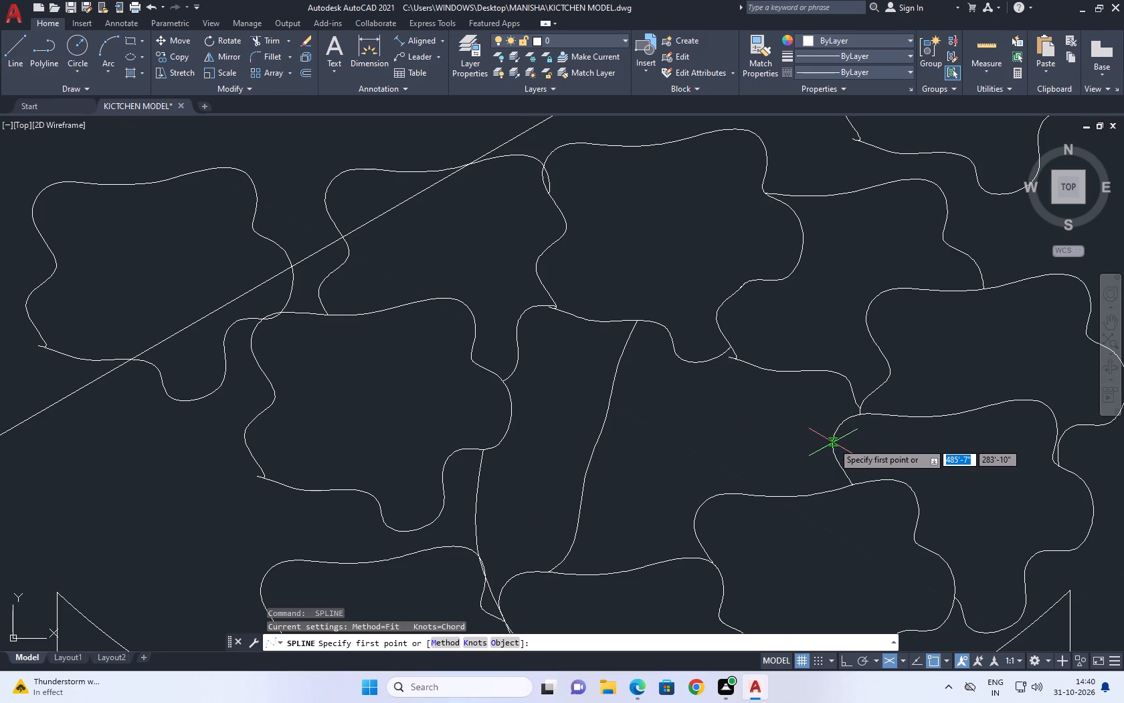
pyautogui.click(833, 443)
pyautogui.click(751, 440)
pyautogui.moveTo(673, 468); pyautogui.dragTo(663, 474)
pyautogui.click(616, 510)
pyautogui.moveTo(569, 556); pyautogui.dragTo(561, 567)
pyautogui.click(545, 572)
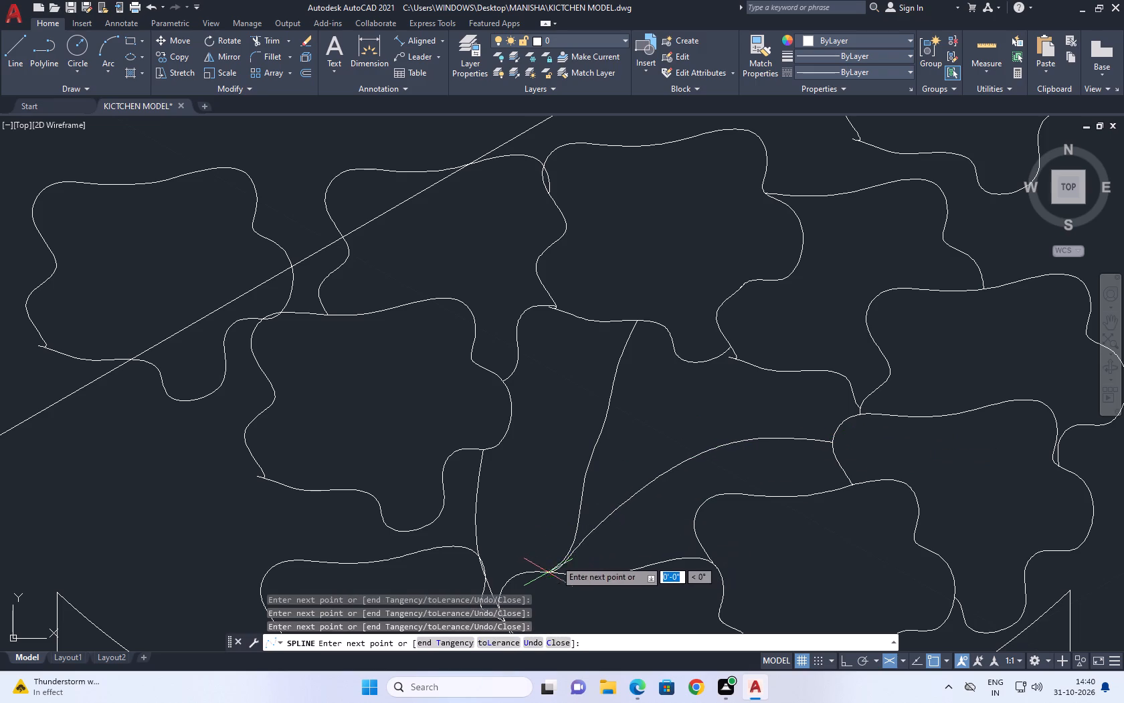
pyautogui.press('space')
# Draw a short spline stem from the left edge of the flower right of the bottom-middle one to the shared stem foot.
pyautogui.press('space')
pyautogui.click(693, 536)
pyautogui.moveTo(663, 536); pyautogui.dragTo(652, 547)
pyautogui.moveTo(619, 548); pyautogui.dragTo(612, 552)
pyautogui.moveTo(574, 567); pyautogui.dragTo(569, 574)
pyautogui.click(550, 570)
pyautogui.press('space')
# Draw a spline stem from the top-left flower's bottom lobe down to the top edge of the flower below it.
pyautogui.scroll(-3, 619, 426)
pyautogui.middleClick(668, 354)
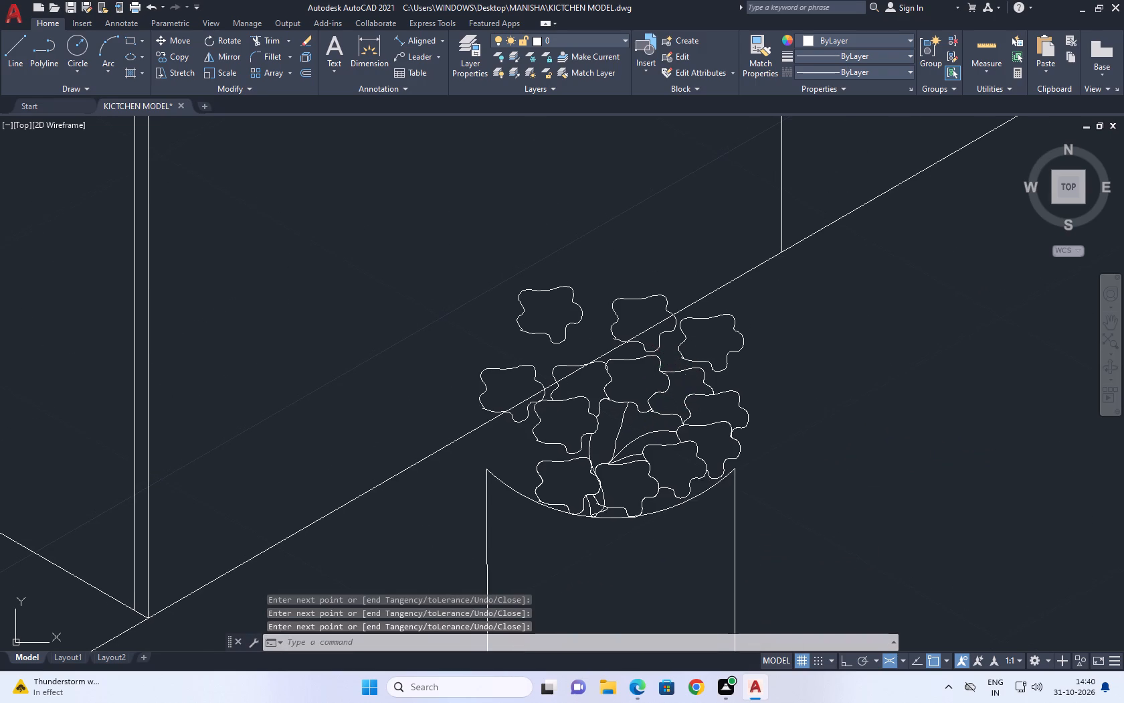
pyautogui.rightClick(608, 291)
pyautogui.click(642, 299)
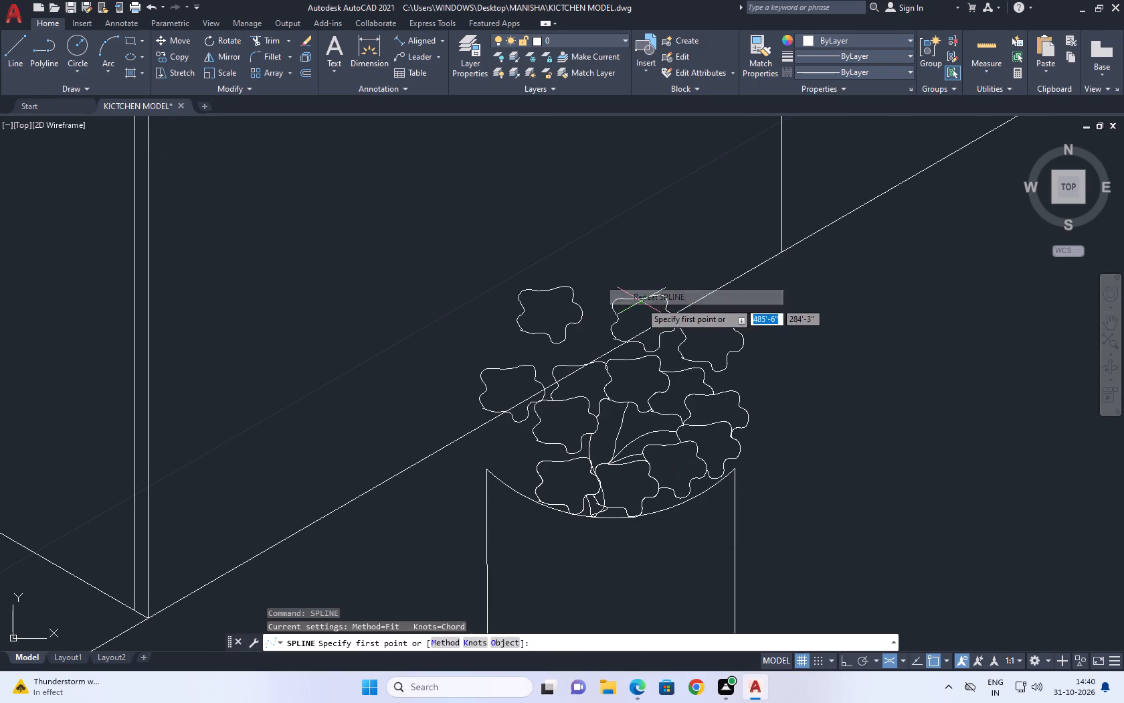
pyautogui.scroll(1, 561, 343)
pyautogui.click(558, 340)
pyautogui.click(595, 364)
pyautogui.click(612, 374)
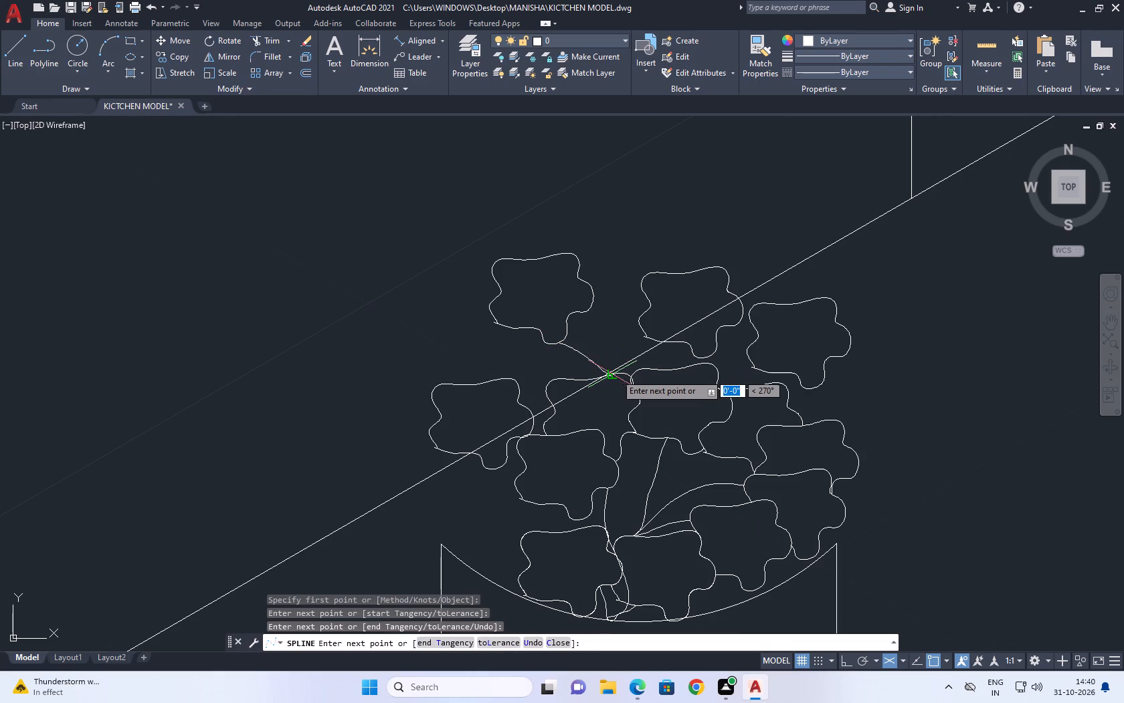
pyautogui.click(623, 374)
pyautogui.rightClick(618, 337)
pyautogui.click(656, 351)
# Draw a short spline stem from the top-middle flower's lower edge to the top of the central flower.
pyautogui.scroll(1, 656, 361)
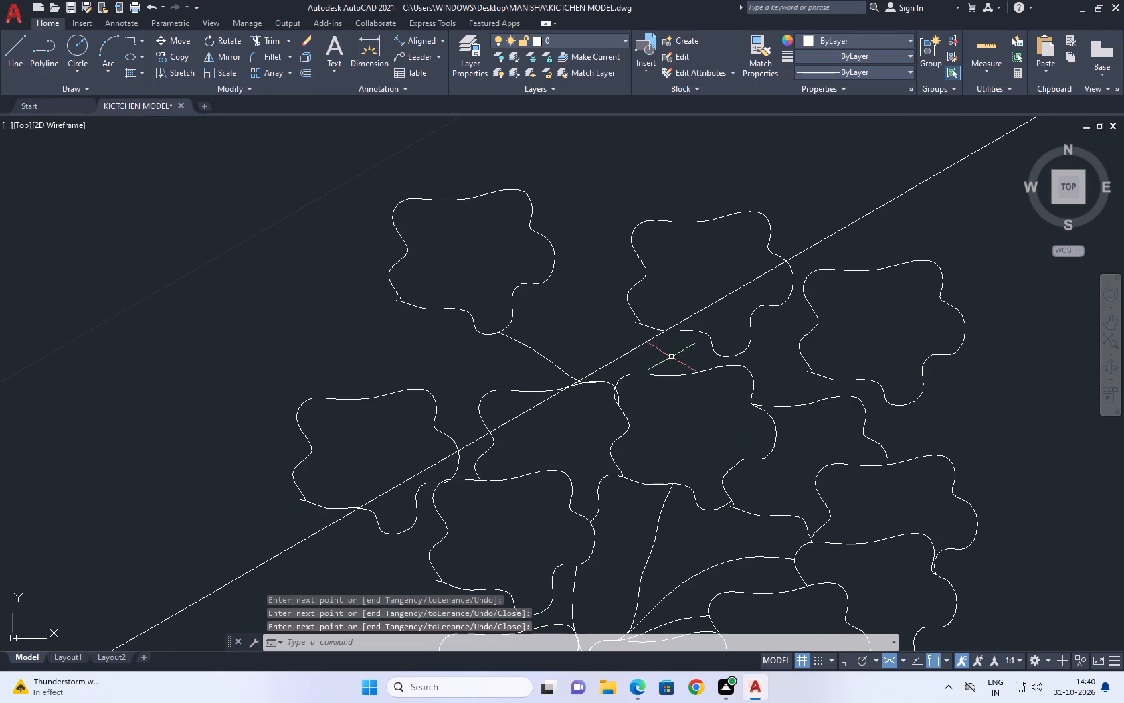
pyautogui.rightClick(683, 334)
pyautogui.click(719, 341)
pyautogui.click(686, 329)
pyautogui.click(680, 347)
pyautogui.click(678, 357)
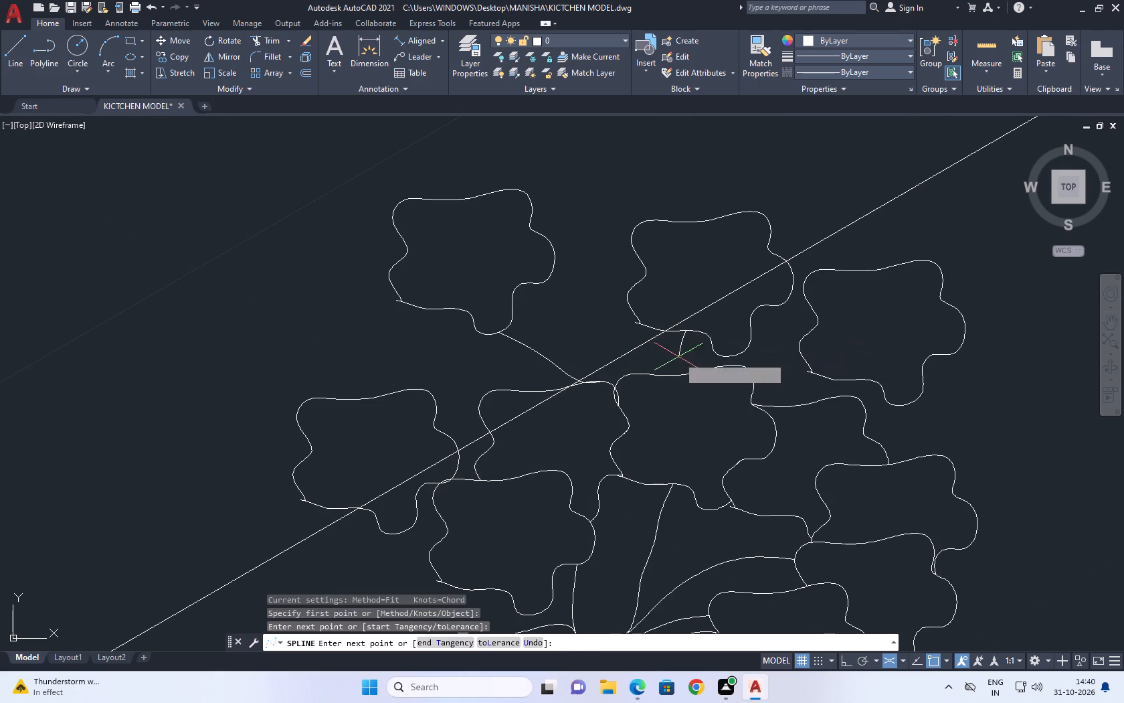
pyautogui.doubleClick(675, 372)
pyautogui.rightClick(674, 374)
pyautogui.click(707, 384)
# Draw a hooked spline stem from the top-right flower's lower left corner down to the top edge of the flower beneath it.
pyautogui.moveTo(692, 351); pyautogui.dragTo(673, 291, button='middle')
pyautogui.rightClick(706, 292)
pyautogui.click(768, 303)
pyautogui.scroll(1, 765, 353)
pyautogui.moveTo(761, 349); pyautogui.dragTo(712, 308, button='middle')
pyautogui.scroll(1, 719, 315)
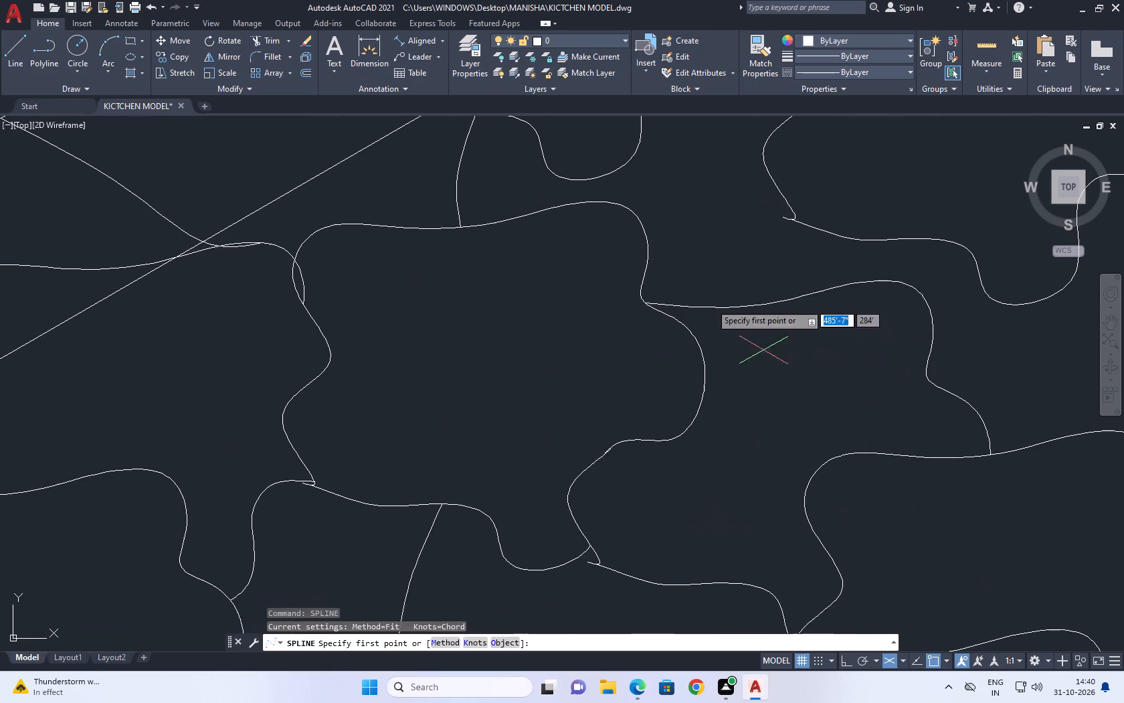
pyautogui.click(781, 218)
pyautogui.click(715, 222)
pyautogui.click(711, 272)
pyautogui.moveTo(711, 281); pyautogui.dragTo(709, 289)
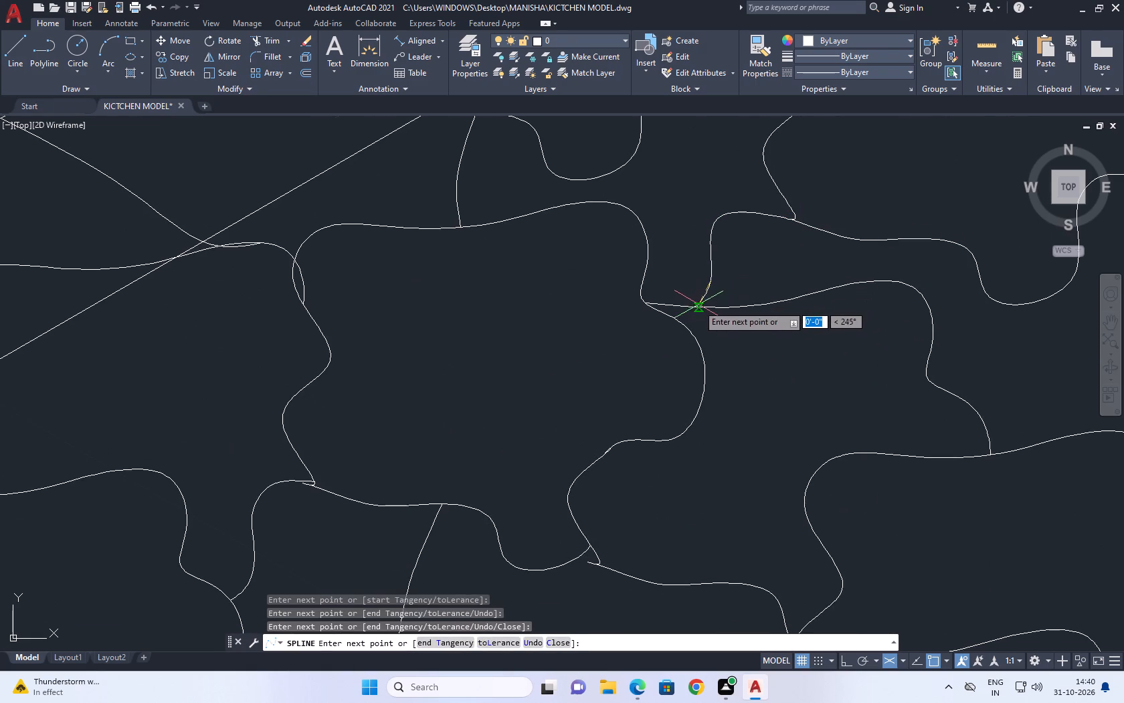
pyautogui.click(698, 305)
pyautogui.rightClick(686, 268)
pyautogui.click(727, 284)
# Draw a short spline stem from the top-right flower's bottom lobe down to the upper edge of the right-hand flower.
pyautogui.scroll(-4, 698, 263)
pyautogui.moveTo(776, 307); pyautogui.dragTo(746, 287, button='middle')
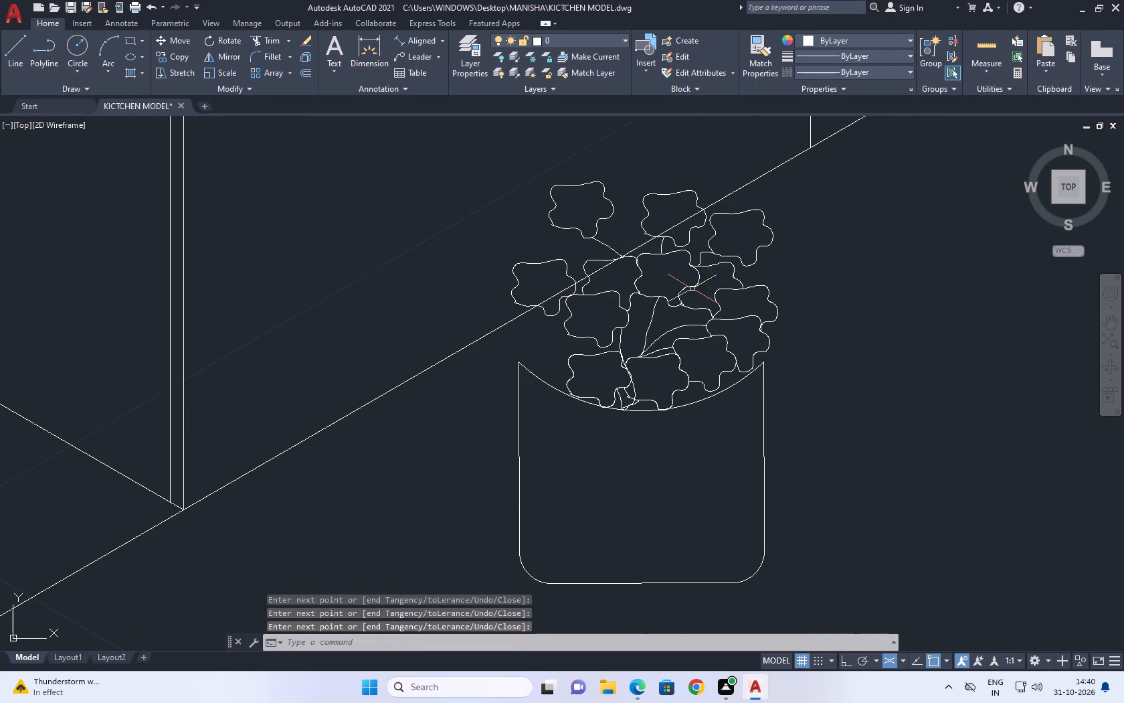
pyautogui.rightClick(689, 277)
pyautogui.click(750, 289)
pyautogui.scroll(3, 745, 265)
pyautogui.click(747, 265)
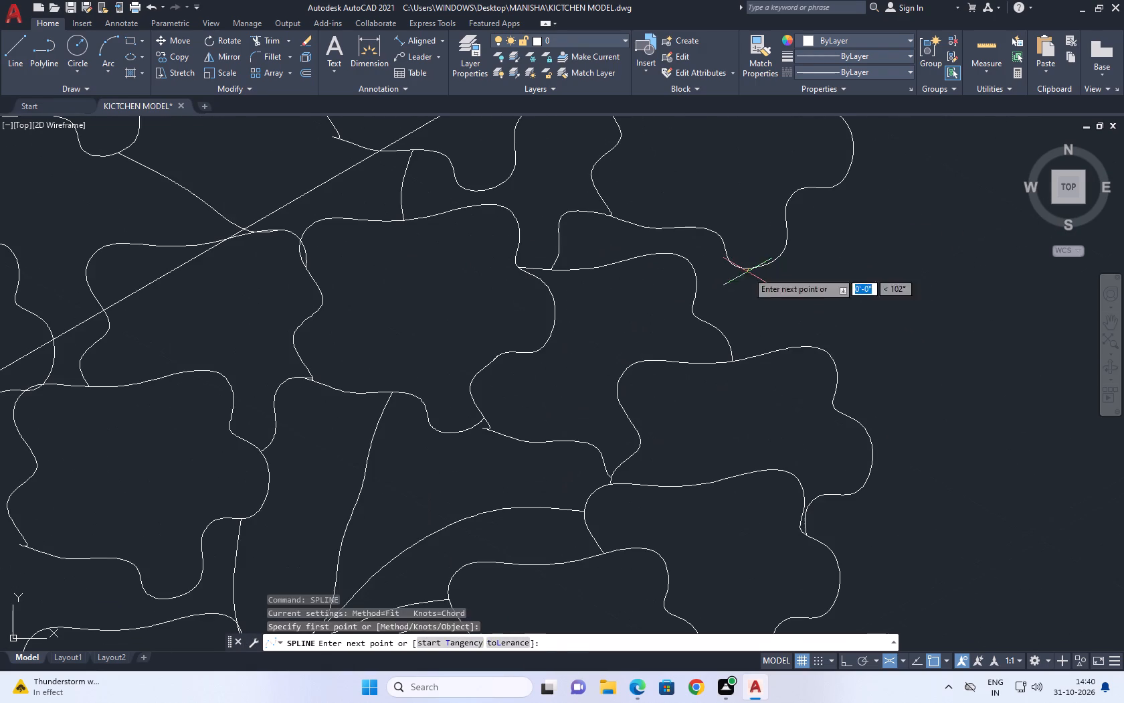
pyautogui.moveTo(750, 300); pyautogui.dragTo(752, 309)
pyautogui.moveTo(752, 314); pyautogui.dragTo(751, 325)
pyautogui.moveTo(748, 333); pyautogui.dragTo(747, 344)
pyautogui.moveTo(745, 358); pyautogui.dragTo(744, 364)
pyautogui.rightClick(739, 338)
pyautogui.click(767, 347)
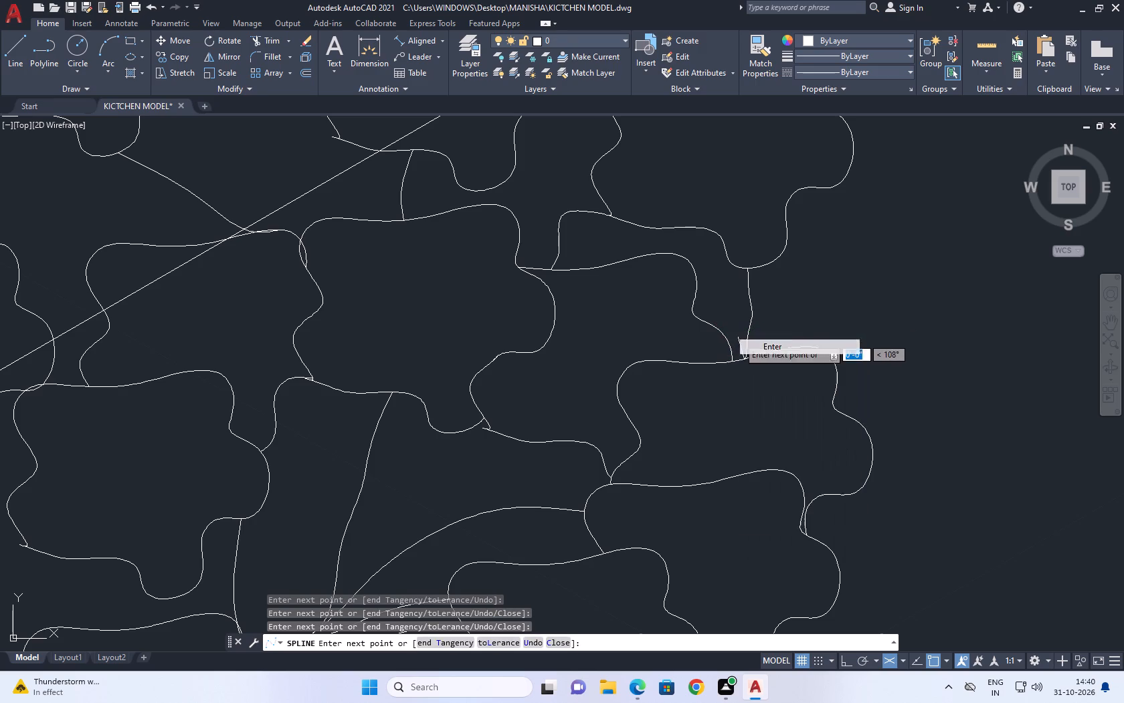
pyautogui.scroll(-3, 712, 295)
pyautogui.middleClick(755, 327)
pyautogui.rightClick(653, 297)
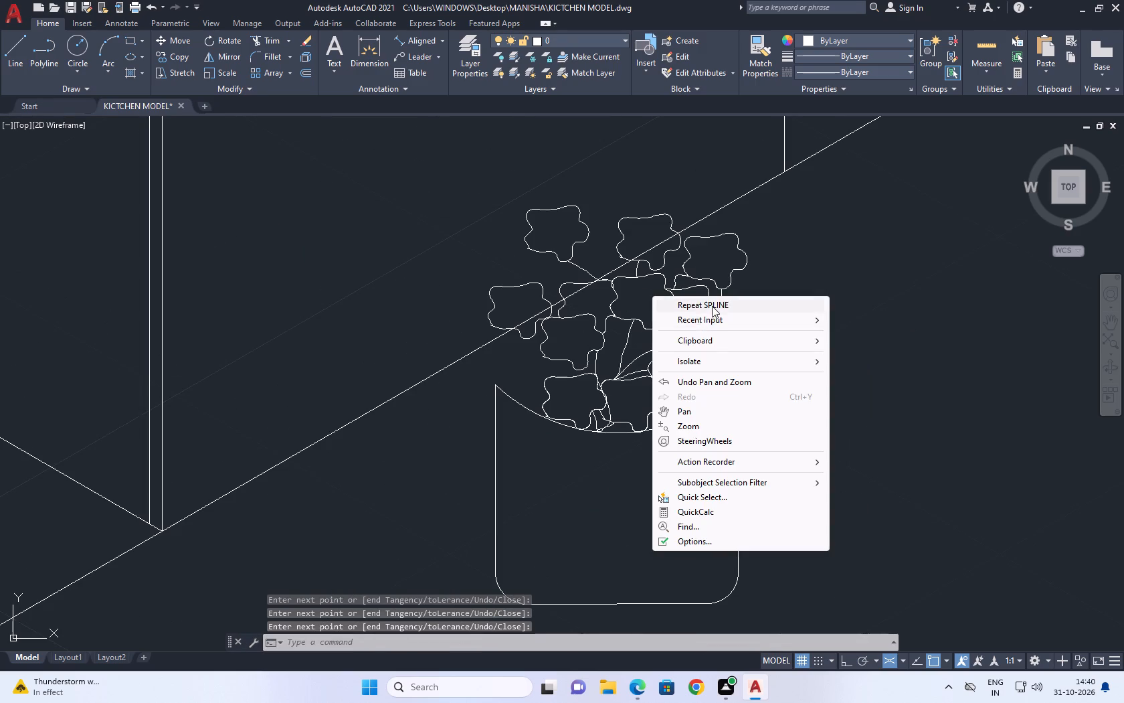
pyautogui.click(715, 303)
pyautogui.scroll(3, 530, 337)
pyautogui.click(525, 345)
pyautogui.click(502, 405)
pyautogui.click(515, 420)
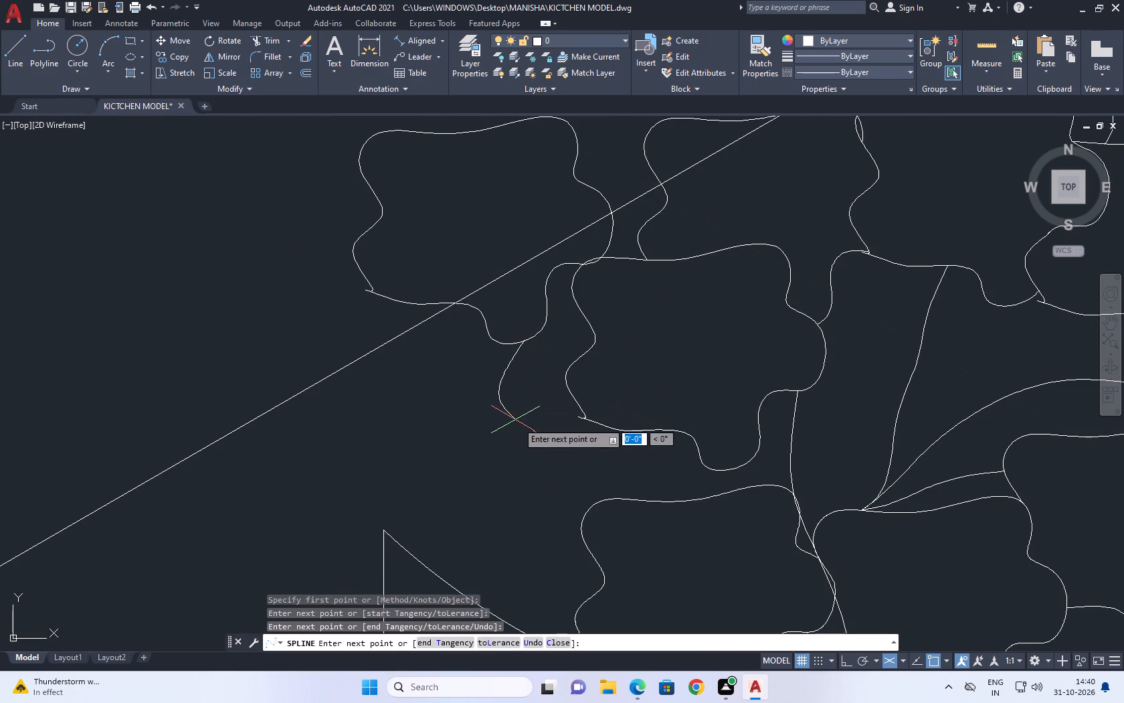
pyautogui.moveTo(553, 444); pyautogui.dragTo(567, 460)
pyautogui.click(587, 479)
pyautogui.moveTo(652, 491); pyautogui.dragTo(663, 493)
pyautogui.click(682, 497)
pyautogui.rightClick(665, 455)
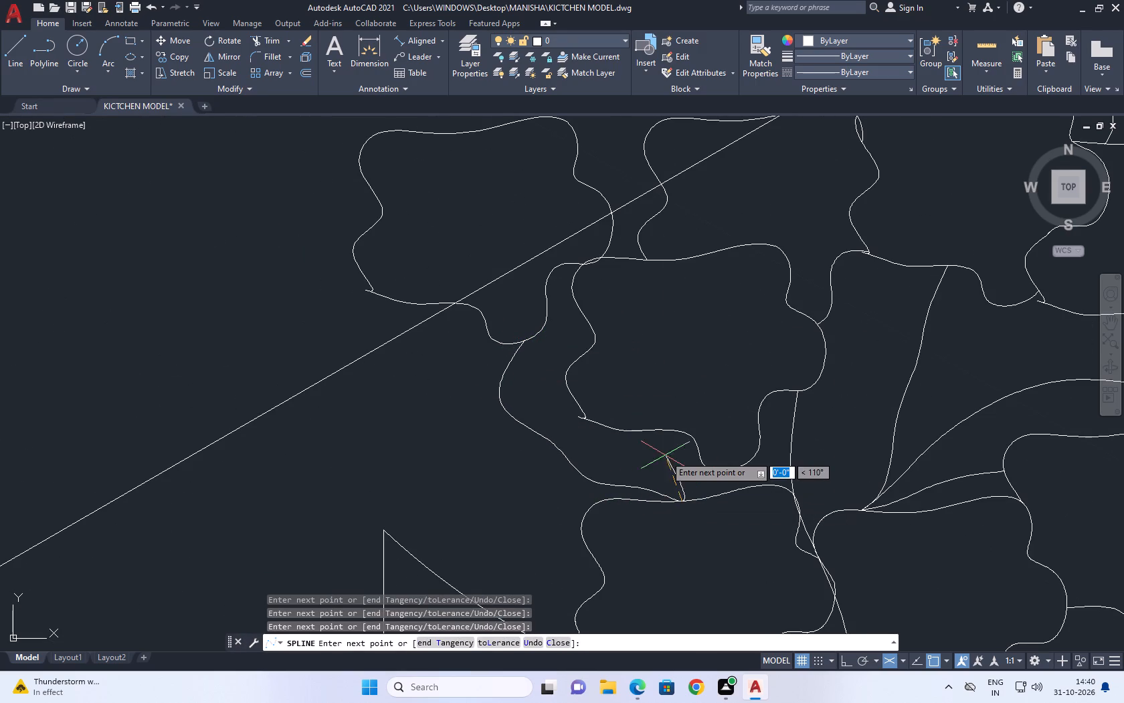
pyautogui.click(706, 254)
# Draw a curved spline stem from the leftmost flower's bottom lobe around the middle-left flower to the bottom-left flower's top edge.
pyautogui.rightClick(532, 292)
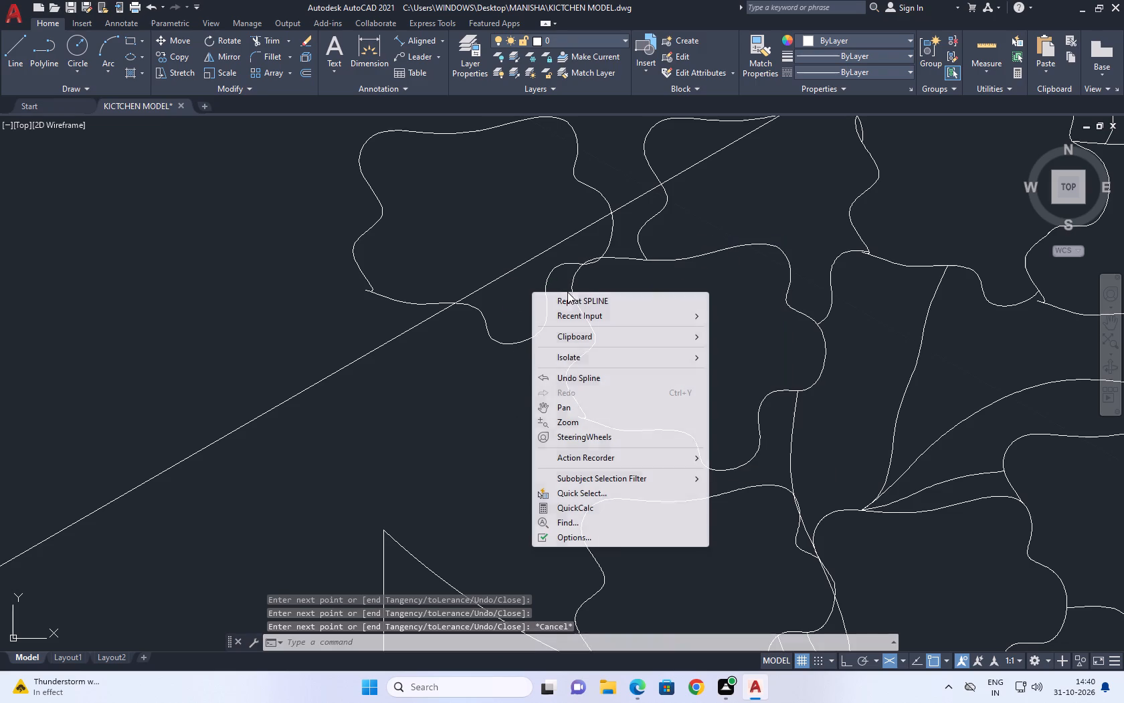
pyautogui.click(578, 293)
pyautogui.click(594, 303)
pyautogui.click(531, 337)
pyautogui.click(523, 399)
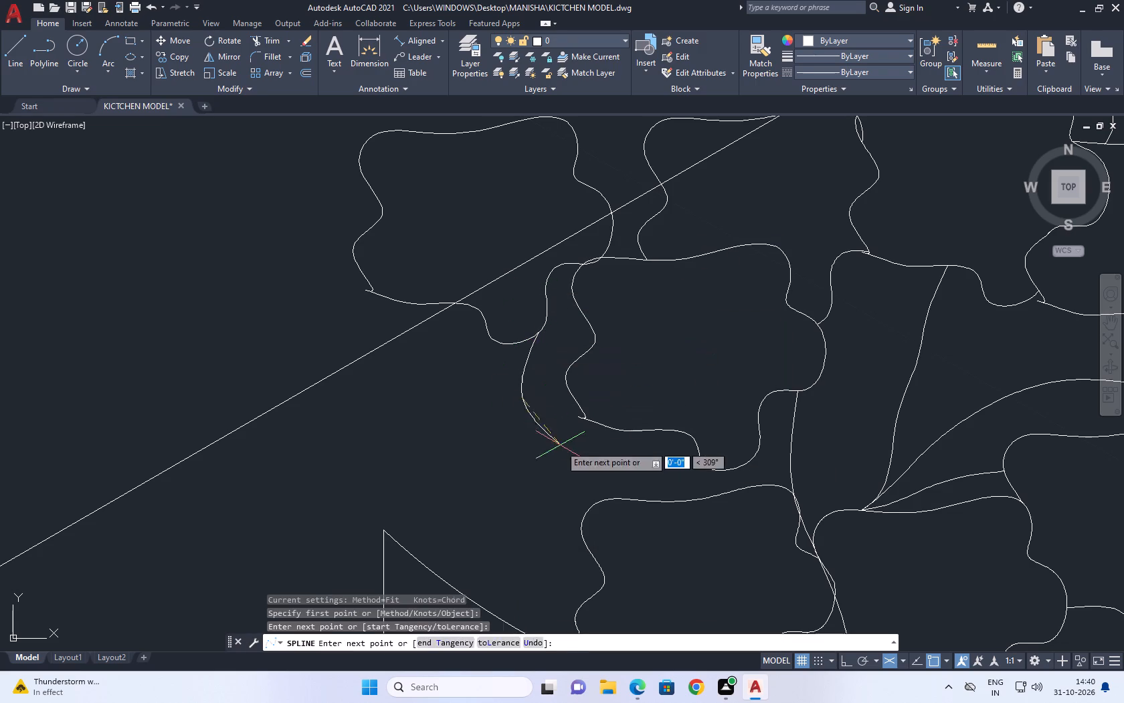
pyautogui.click(562, 448)
pyautogui.moveTo(576, 460); pyautogui.dragTo(591, 471)
pyautogui.click(660, 504)
pyautogui.click(658, 504)
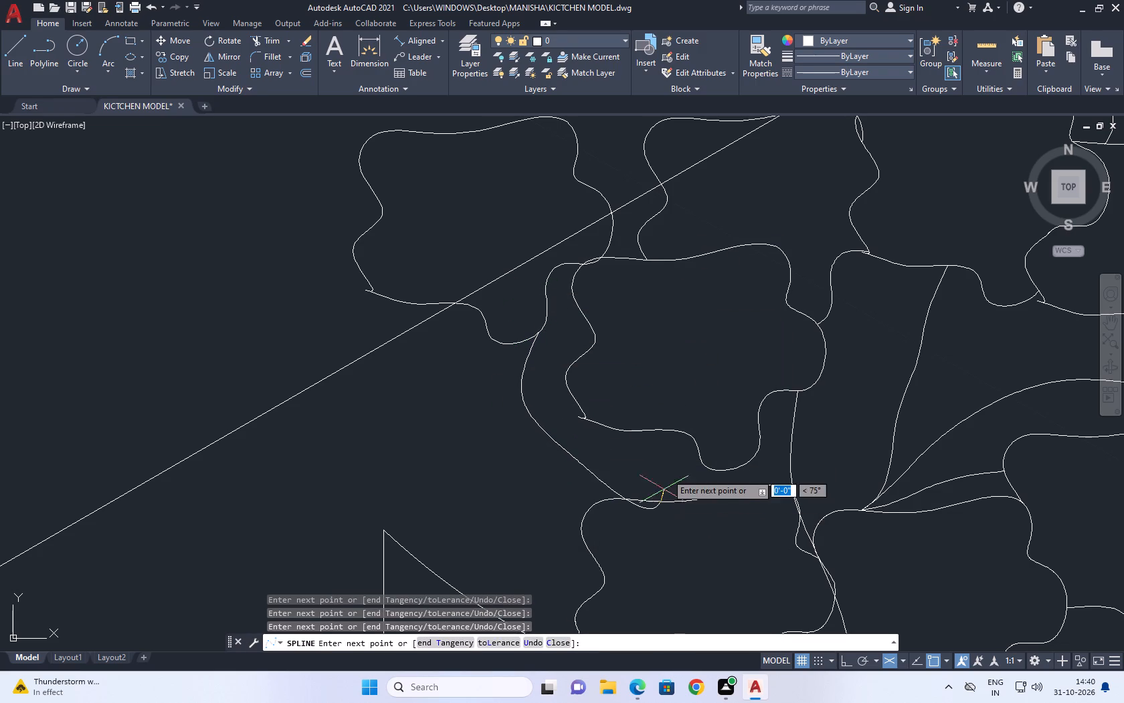
pyautogui.rightClick(665, 461)
pyautogui.click(717, 248)
# Copy the leftmost flower together with its curved stem about 1 inch straight down.
pyautogui.scroll(-2, 674, 286)
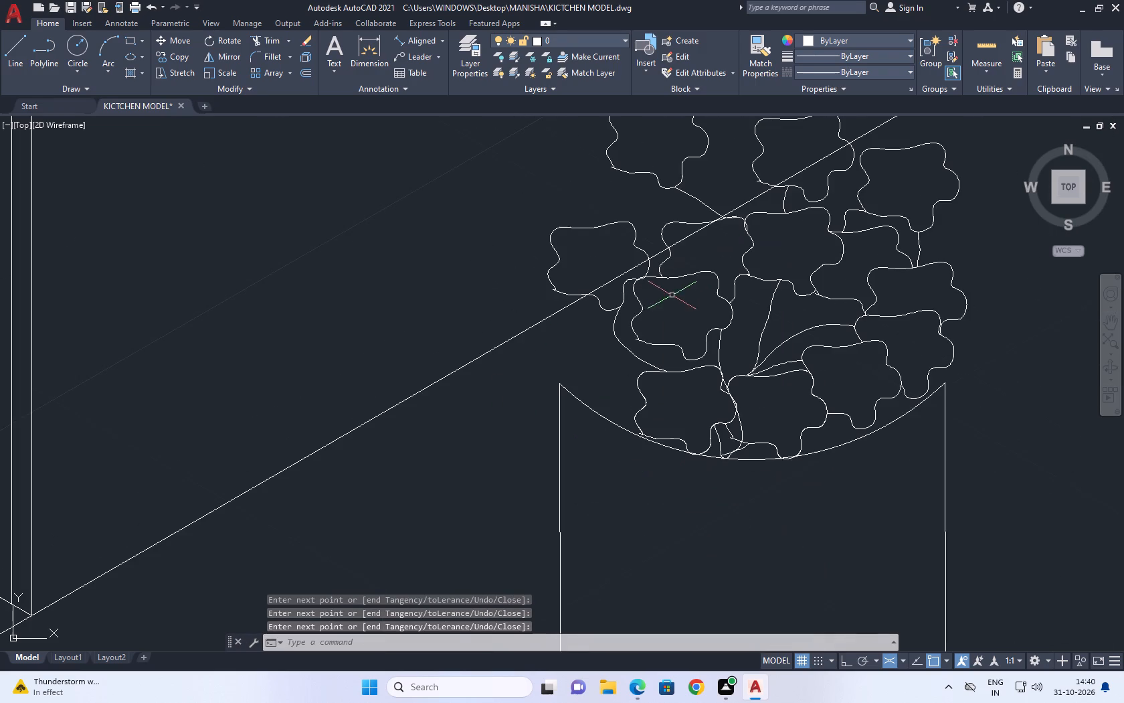
pyautogui.moveTo(723, 303); pyautogui.dragTo(692, 307, button='middle')
pyautogui.scroll(-1, 747, 311)
pyautogui.moveTo(749, 312); pyautogui.dragTo(729, 336, button='middle')
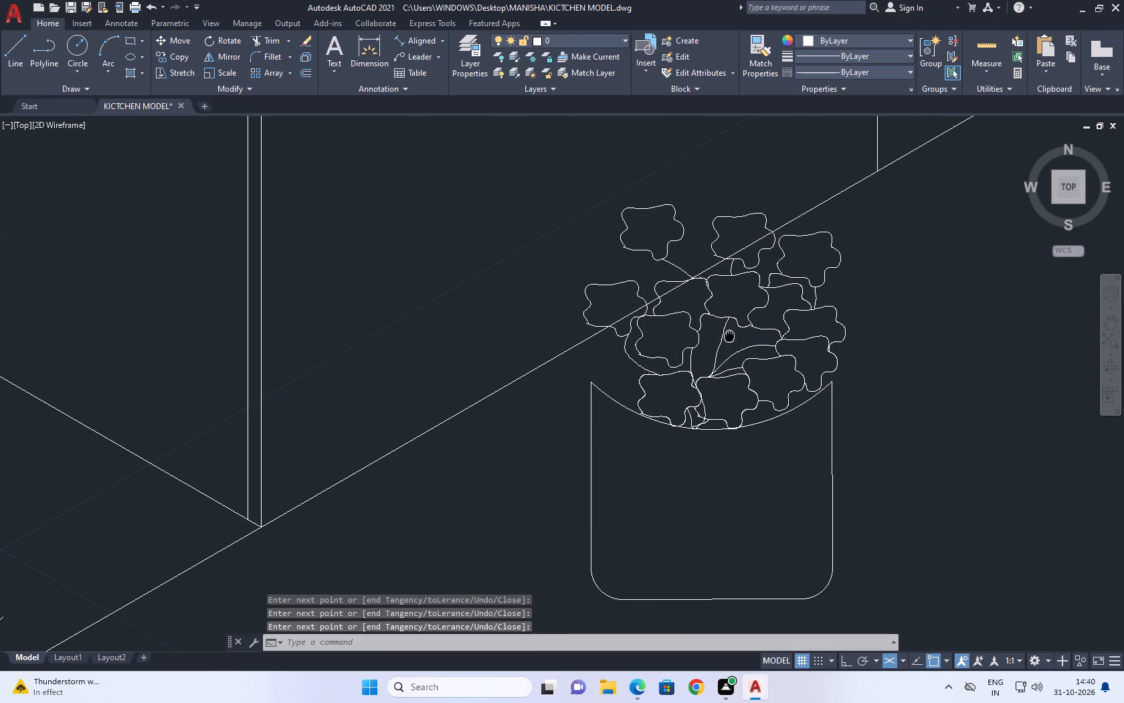
pyautogui.moveTo(729, 336); pyautogui.dragTo(729, 338, button='middle')
pyautogui.moveTo(748, 239); pyautogui.dragTo(693, 314, button='middle')
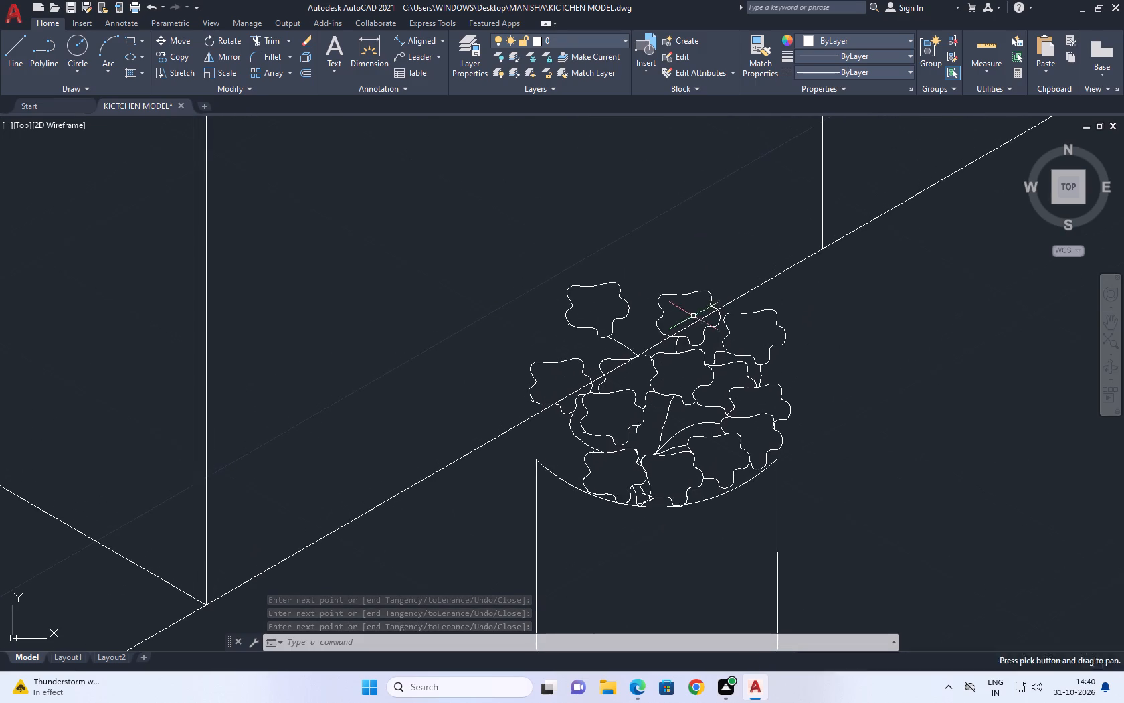
pyautogui.scroll(-2, 658, 331)
pyautogui.scroll(2, 616, 362)
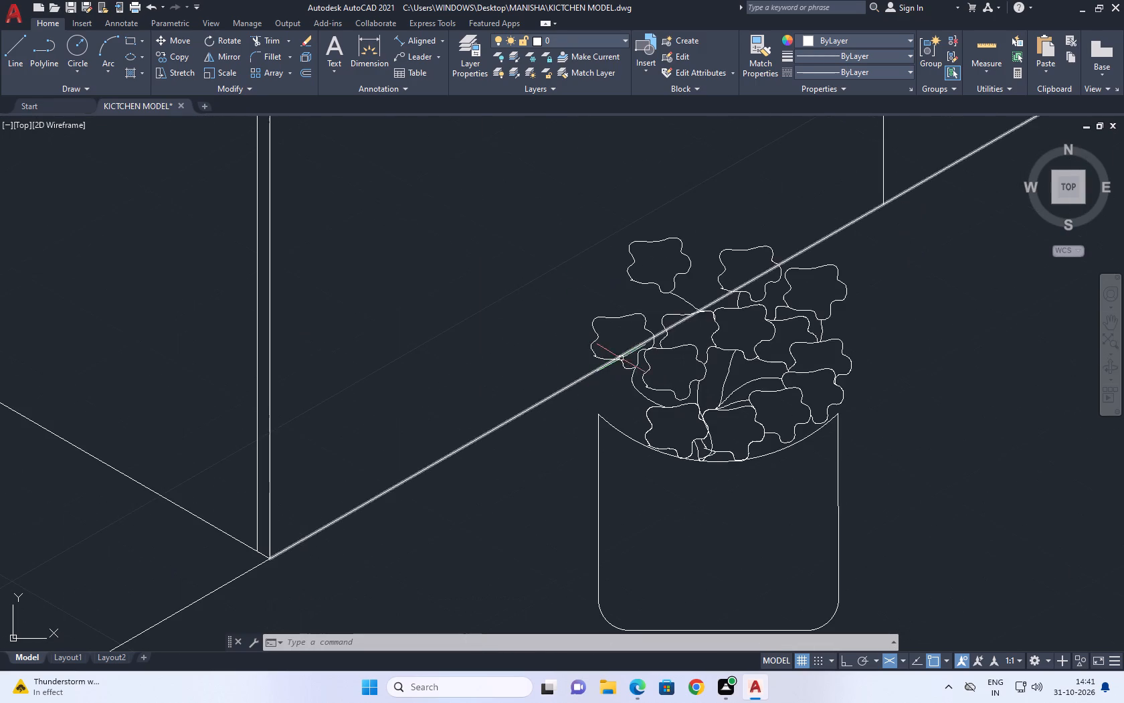
pyautogui.scroll(2, 634, 372)
pyautogui.click(642, 380)
pyautogui.click(627, 343)
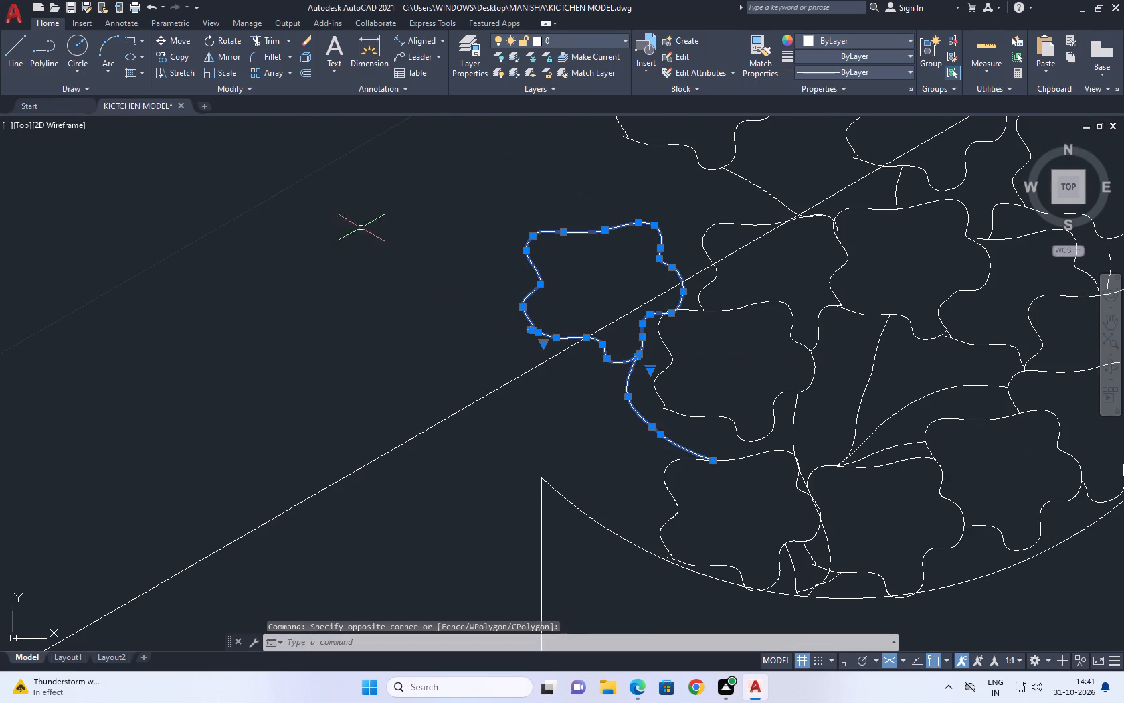
pyautogui.click(179, 55)
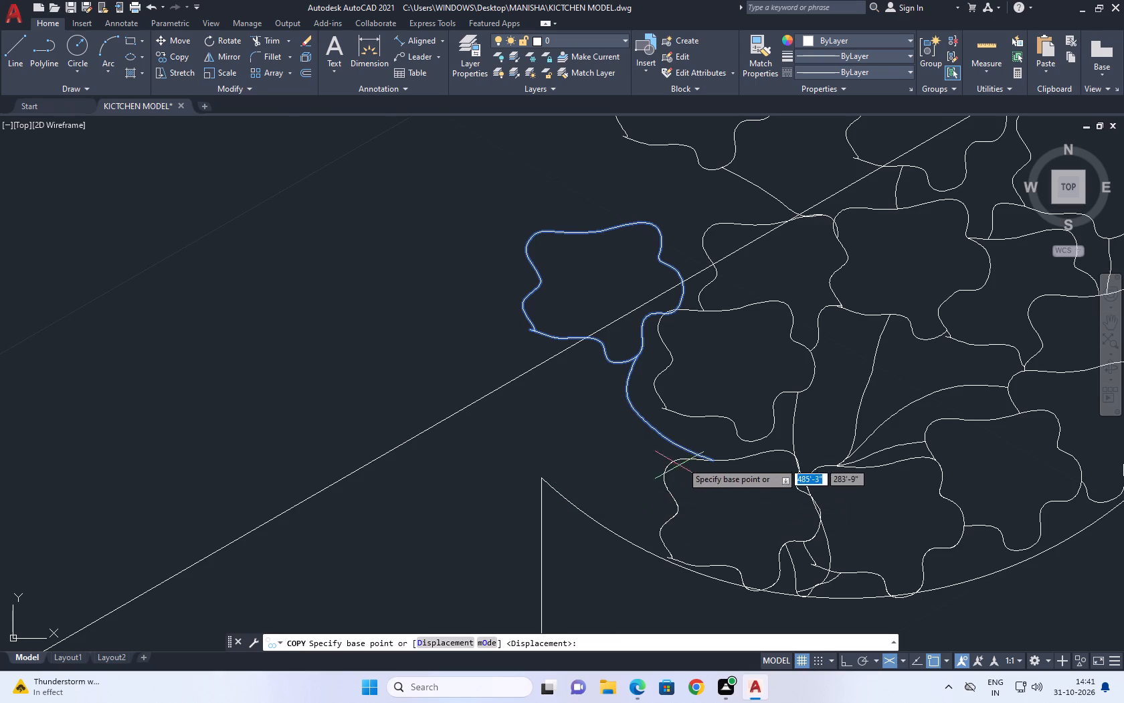
pyautogui.click(688, 450)
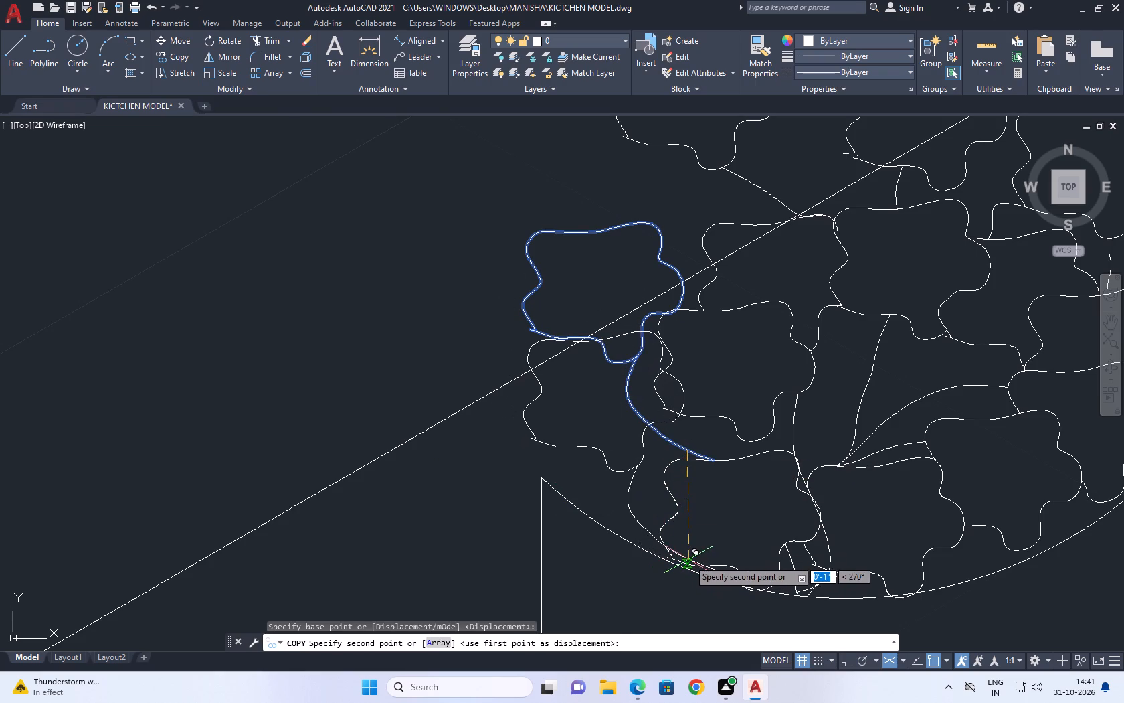
pyautogui.click(688, 560)
pyautogui.moveTo(650, 386); pyautogui.dragTo(644, 396, button='right')
pyautogui.click(697, 423)
# Trim away the parts of the leftmost flower's bottom lobe and curved stem that lie inside the copied flower below it.
pyautogui.scroll(1, 611, 240)
pyautogui.scroll(-3, 612, 240)
pyautogui.moveTo(842, 207); pyautogui.dragTo(816, 258, button='middle')
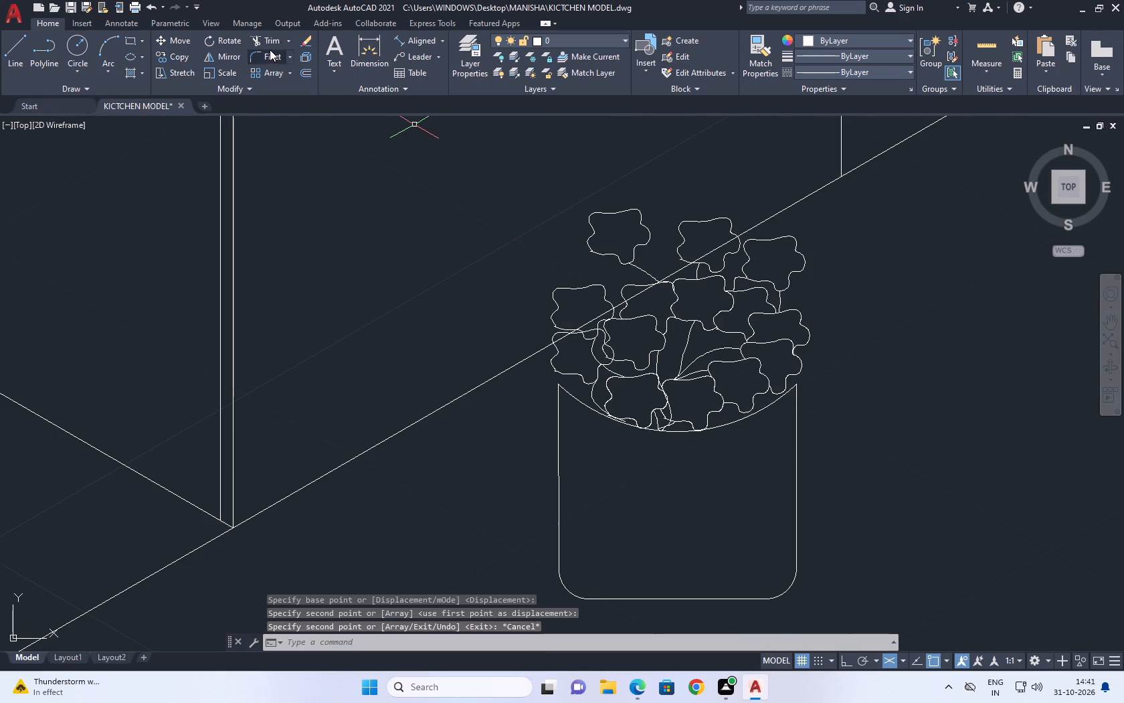
pyautogui.click(262, 35)
pyautogui.scroll(4, 601, 358)
pyautogui.click(586, 315)
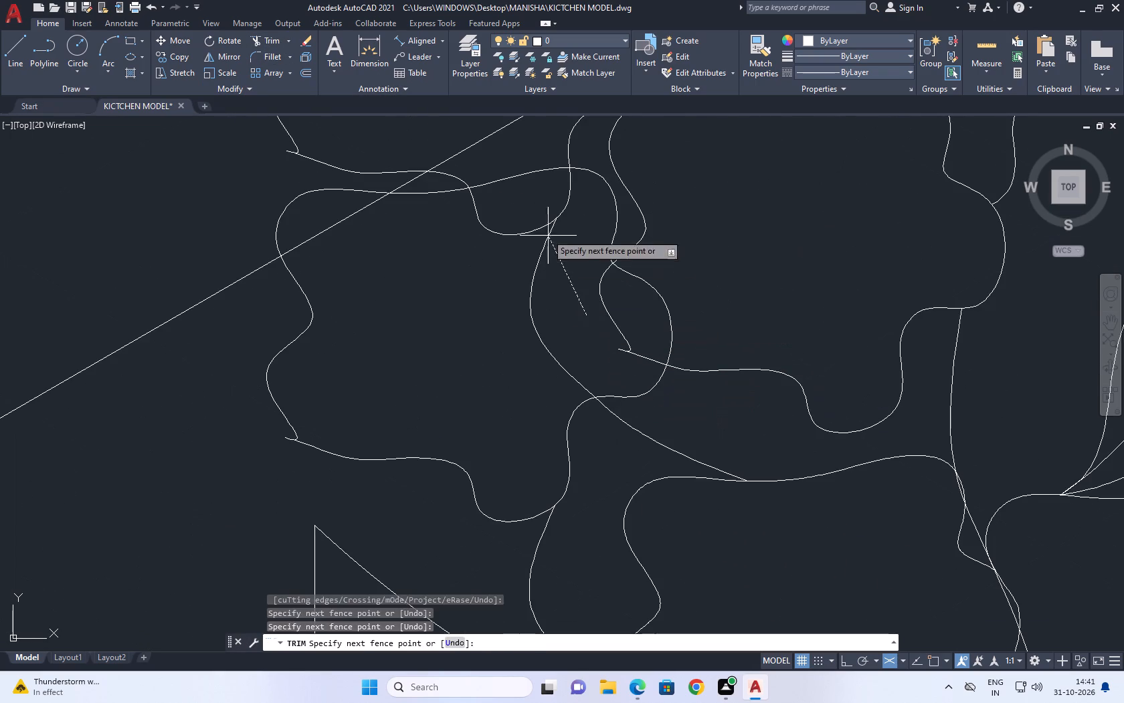
pyautogui.click(539, 212)
# Trim the middle-left flower's edge inside the copied flower, and the short leftover curve inside the middle-left flower's top edge.
pyautogui.scroll(-2, 615, 400)
pyautogui.scroll(2, 624, 372)
pyautogui.click(624, 354)
pyautogui.click(559, 412)
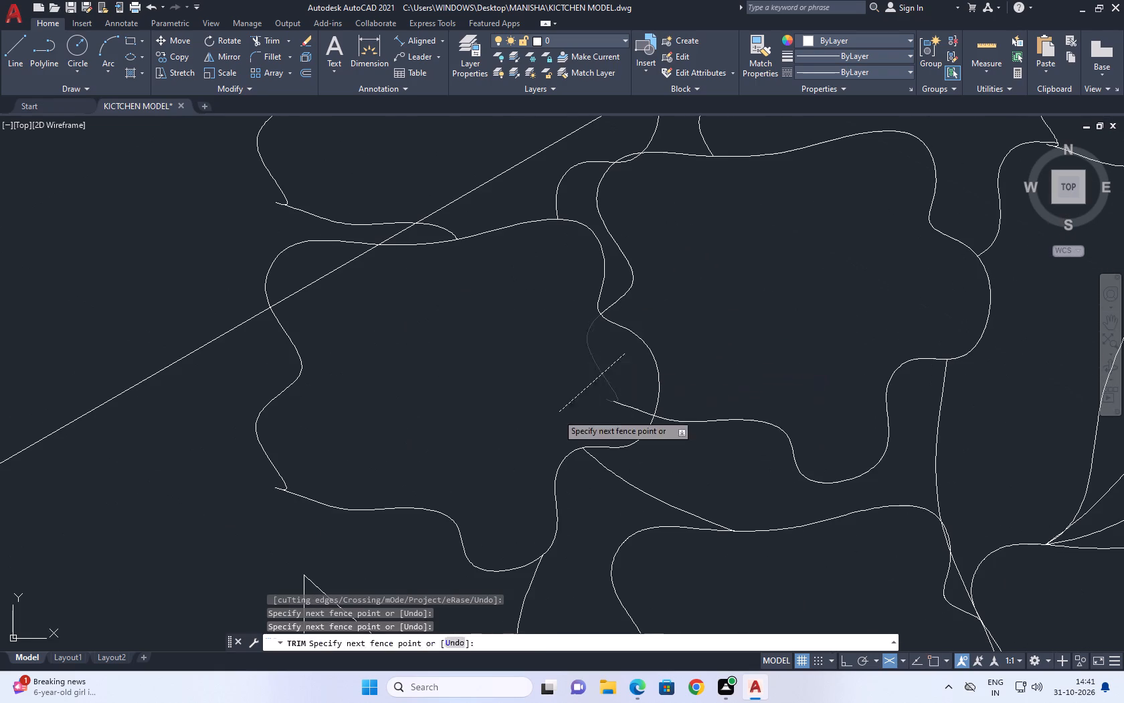
pyautogui.click(618, 398)
pyautogui.click(621, 423)
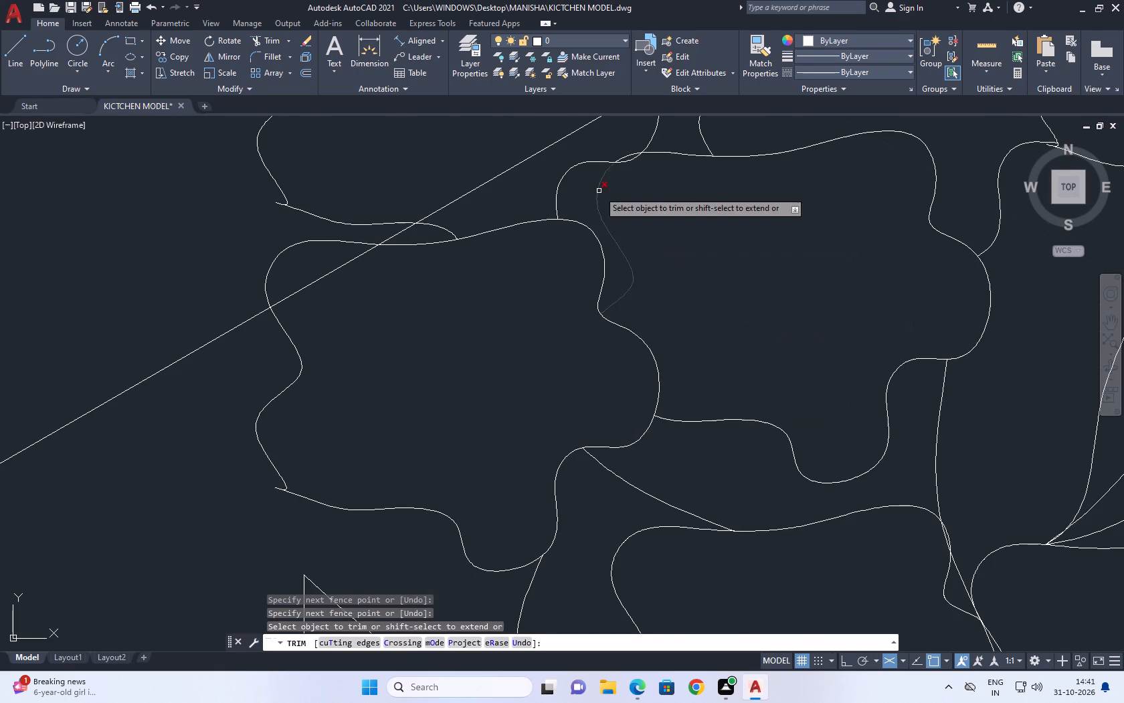
pyautogui.moveTo(603, 210); pyautogui.dragTo(627, 333, button='middle')
pyautogui.scroll(2, 658, 277)
pyautogui.click(654, 287)
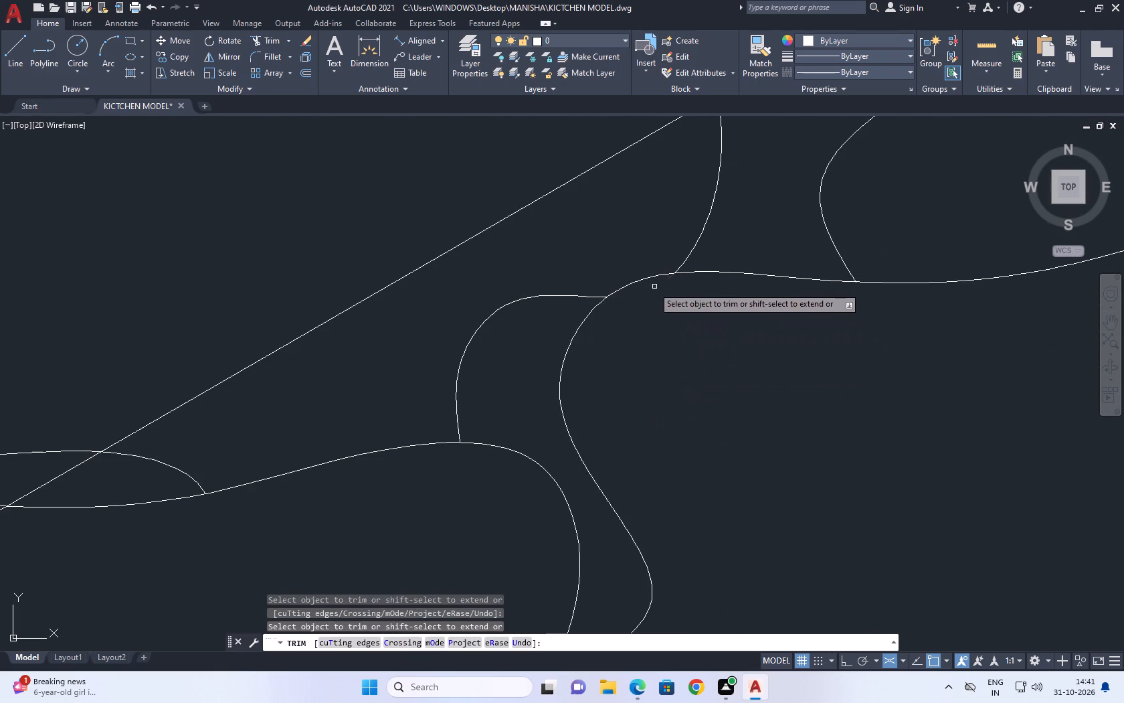
pyautogui.rightClick(638, 366)
pyautogui.click(680, 384)
pyautogui.scroll(-6, 592, 313)
pyautogui.moveTo(652, 285); pyautogui.dragTo(648, 305, button='middle')
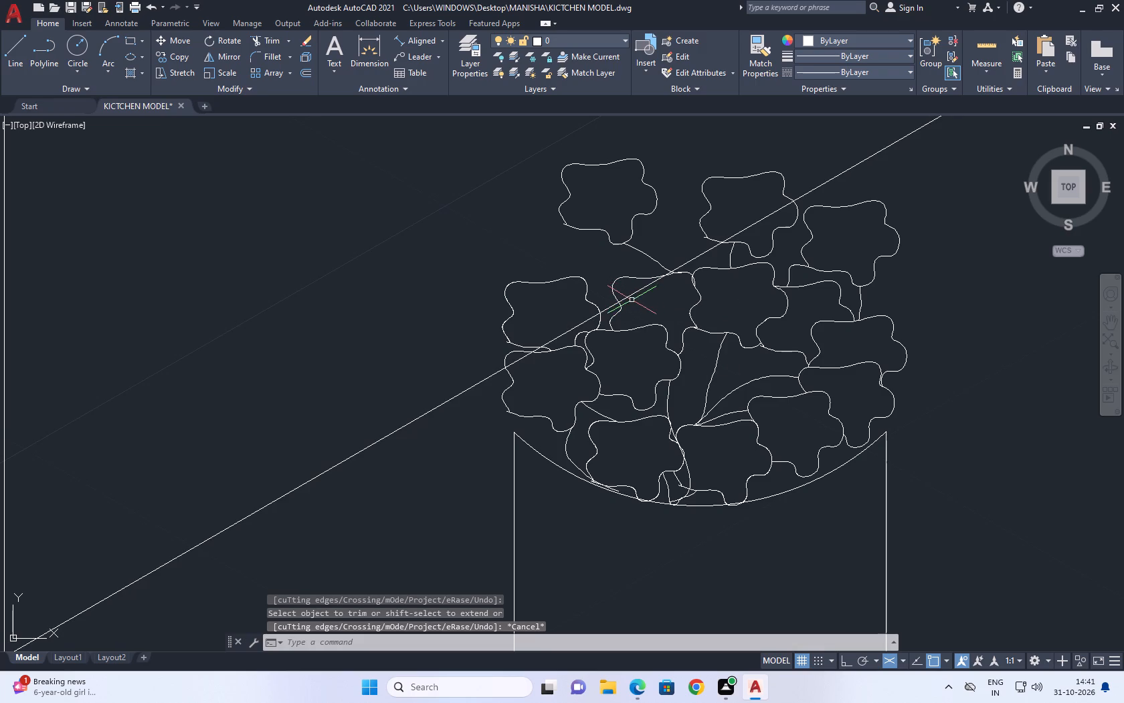
# Trim the flower edge overlapping the upper-centre flower and the top-left flower's stem end that runs inside the flower below it.
pyautogui.scroll(2, 703, 275)
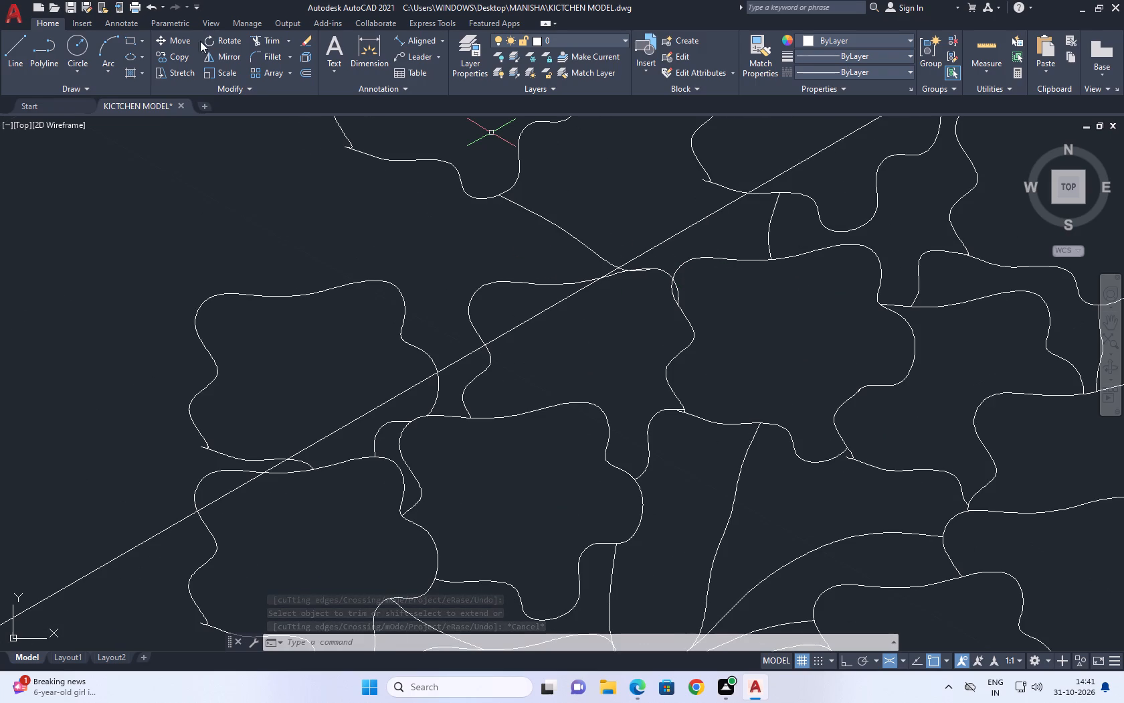
pyautogui.click(264, 35)
pyautogui.scroll(2, 679, 305)
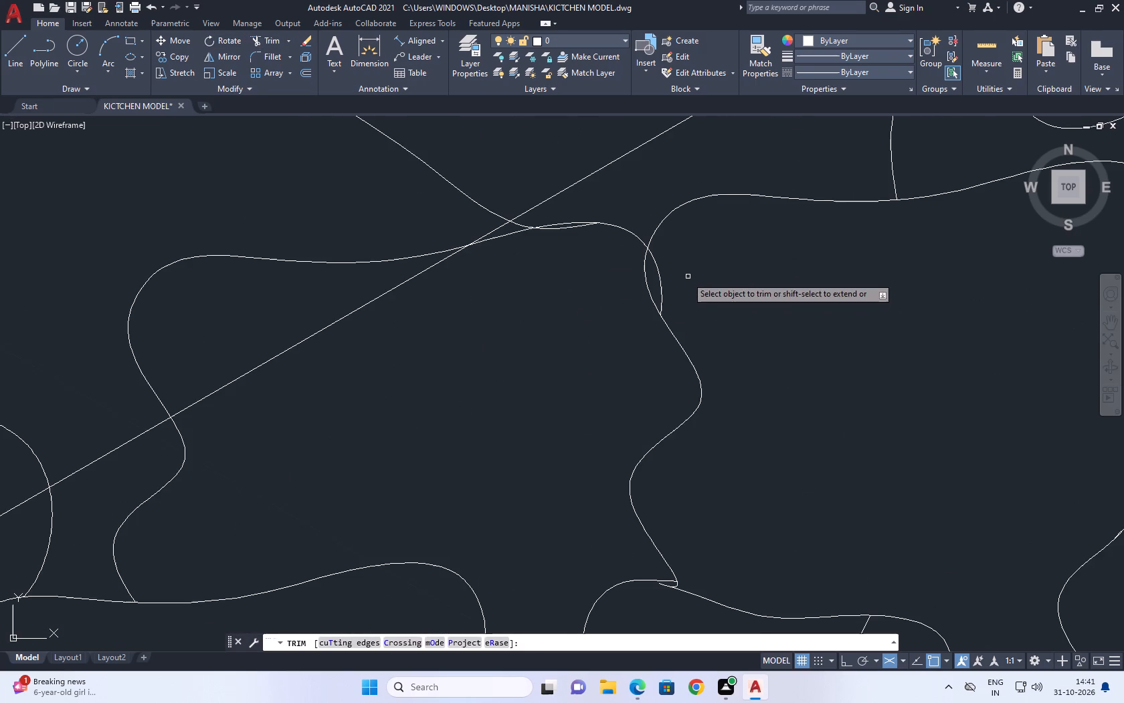
pyautogui.click(657, 271)
pyautogui.click(580, 227)
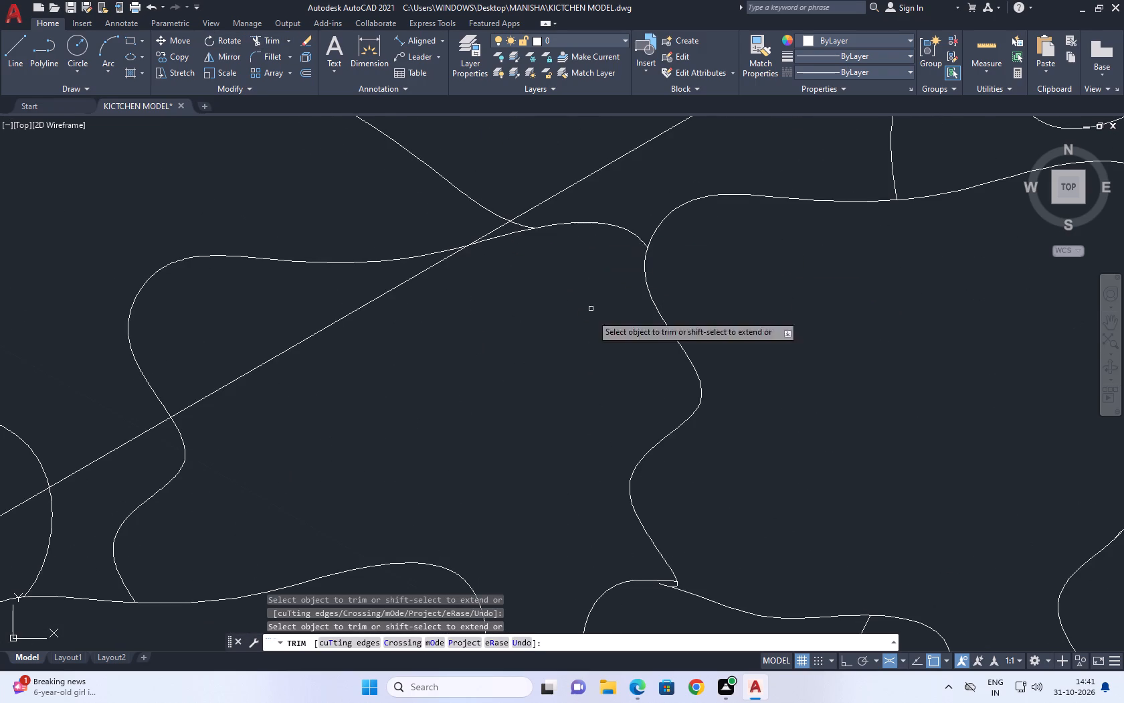
pyautogui.scroll(-3, 599, 345)
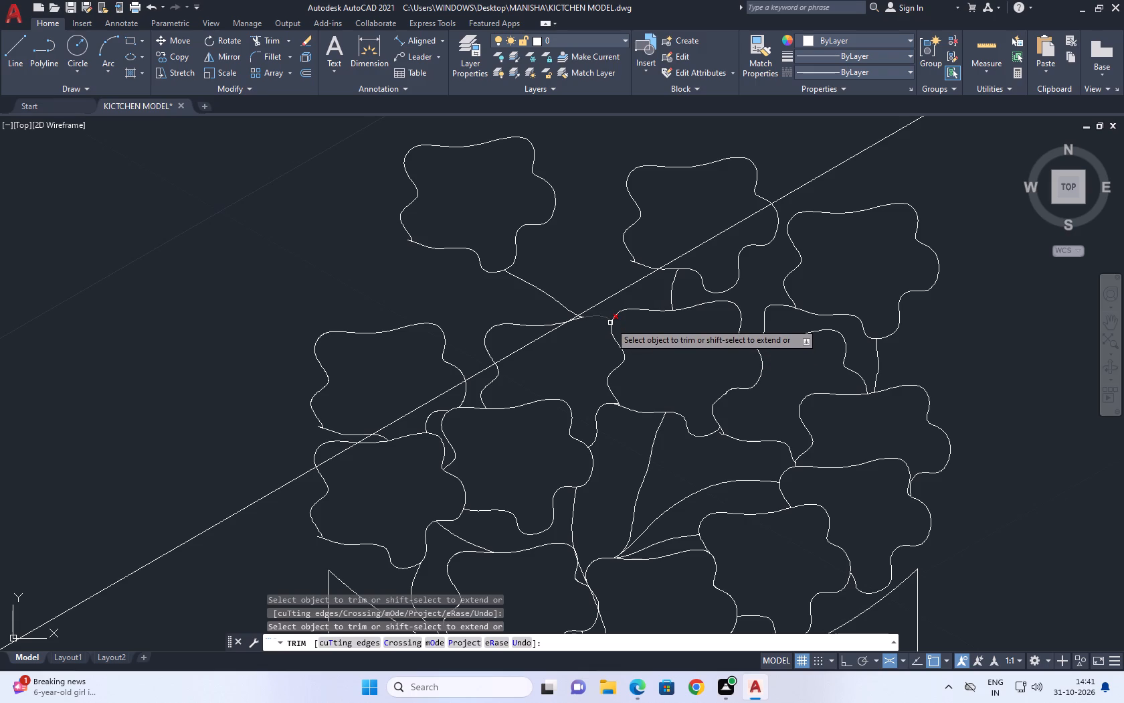
pyautogui.rightClick(581, 345)
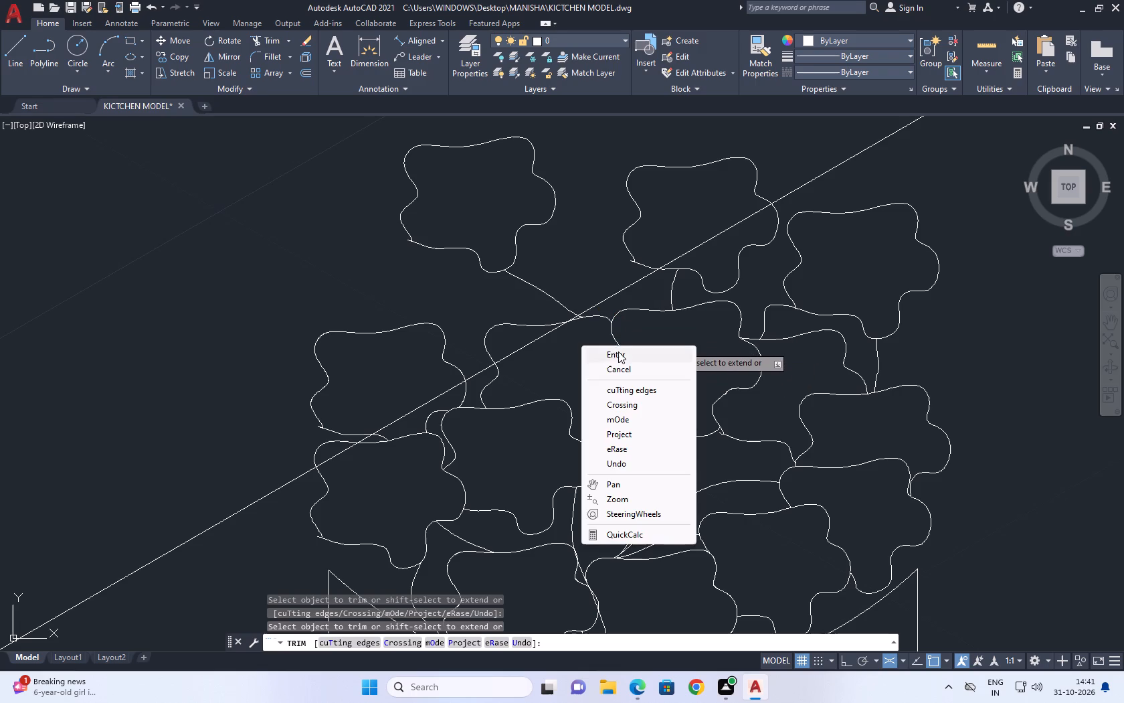
pyautogui.click(620, 357)
# Convert the container with all its flowers and stems into a block named POT.
pyautogui.scroll(-2, 643, 331)
pyautogui.middleClick(716, 334)
pyautogui.click(480, 198)
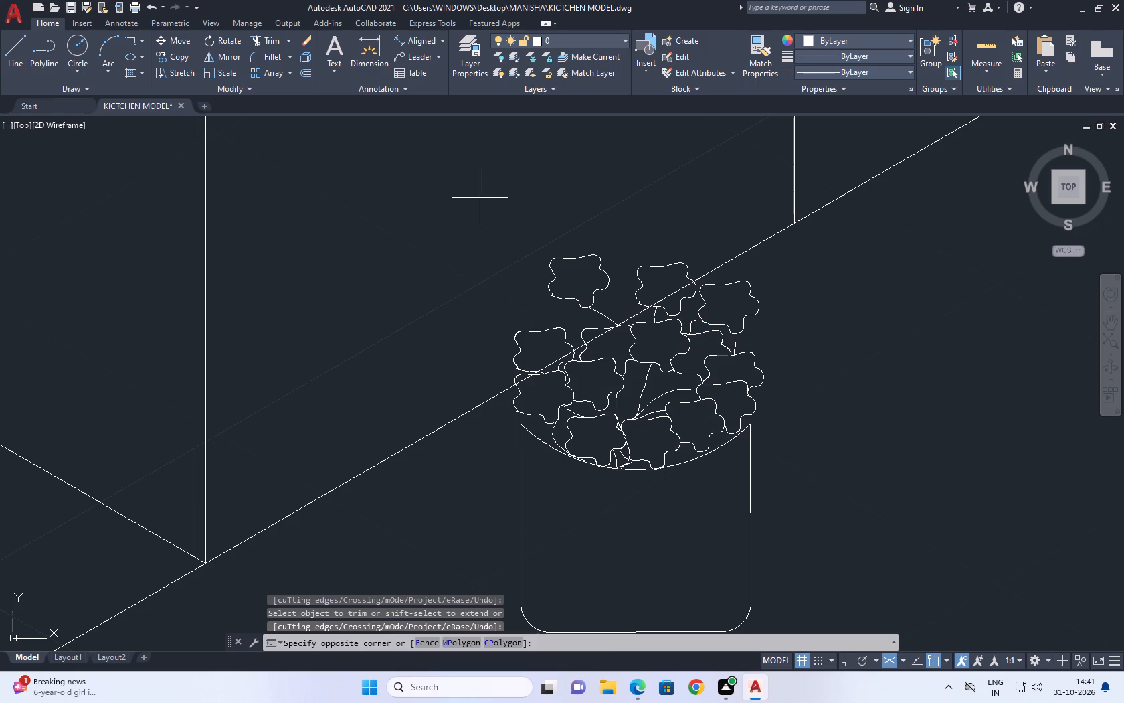
pyautogui.moveTo(713, 494); pyautogui.dragTo(689, 390, button='middle')
pyautogui.click(749, 546)
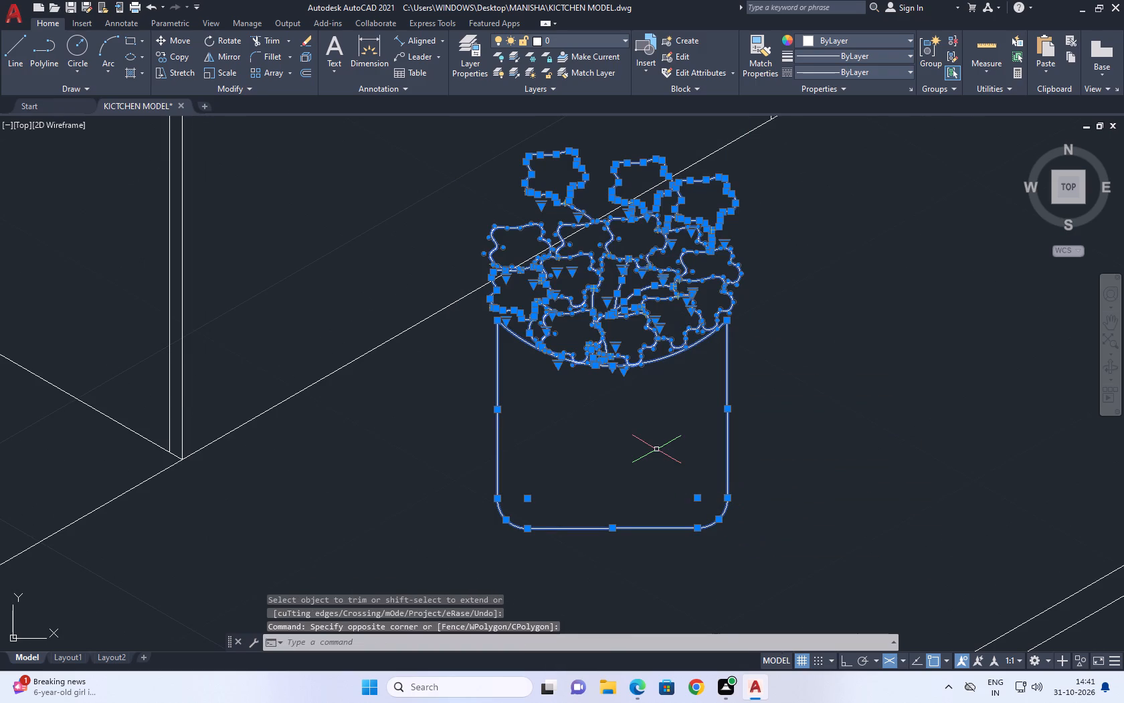
pyautogui.write('B')
pyautogui.press('space')
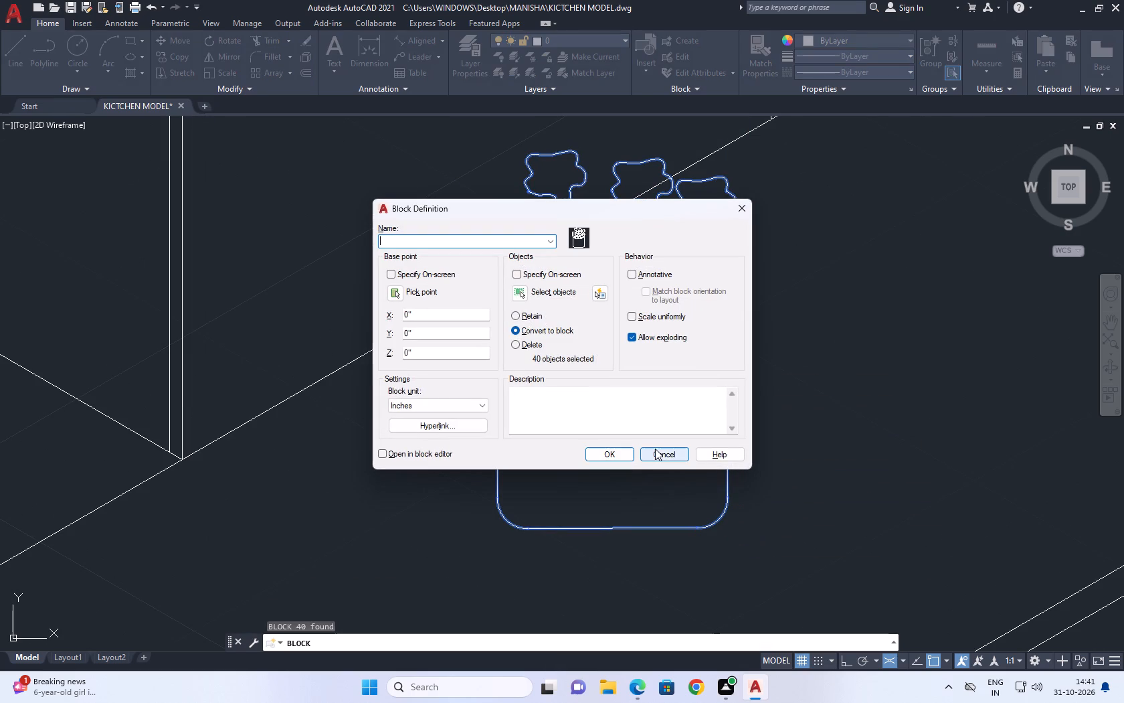
pyautogui.write('POT')
pyautogui.scroll(-1, 679, 460)
pyautogui.click(609, 452)
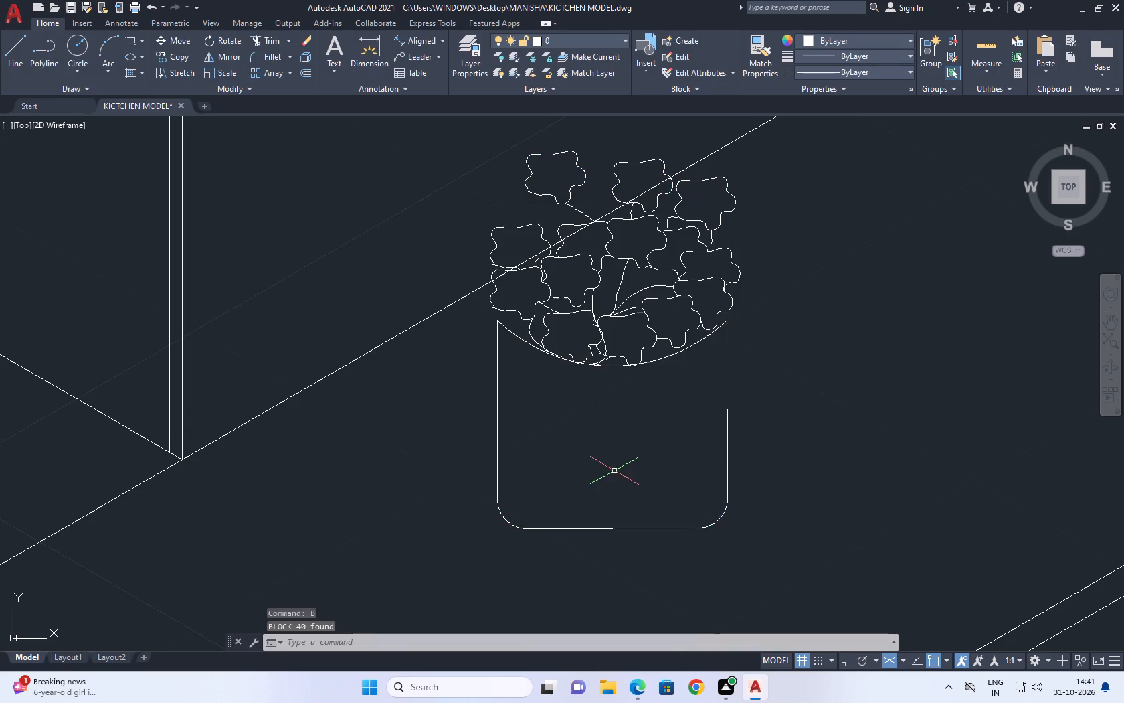
# Move the flower pot block about 4 inches at 330° so it sits farther onto the countertop.
pyautogui.moveTo(830, 344); pyautogui.dragTo(733, 329)
pyautogui.click(622, 343)
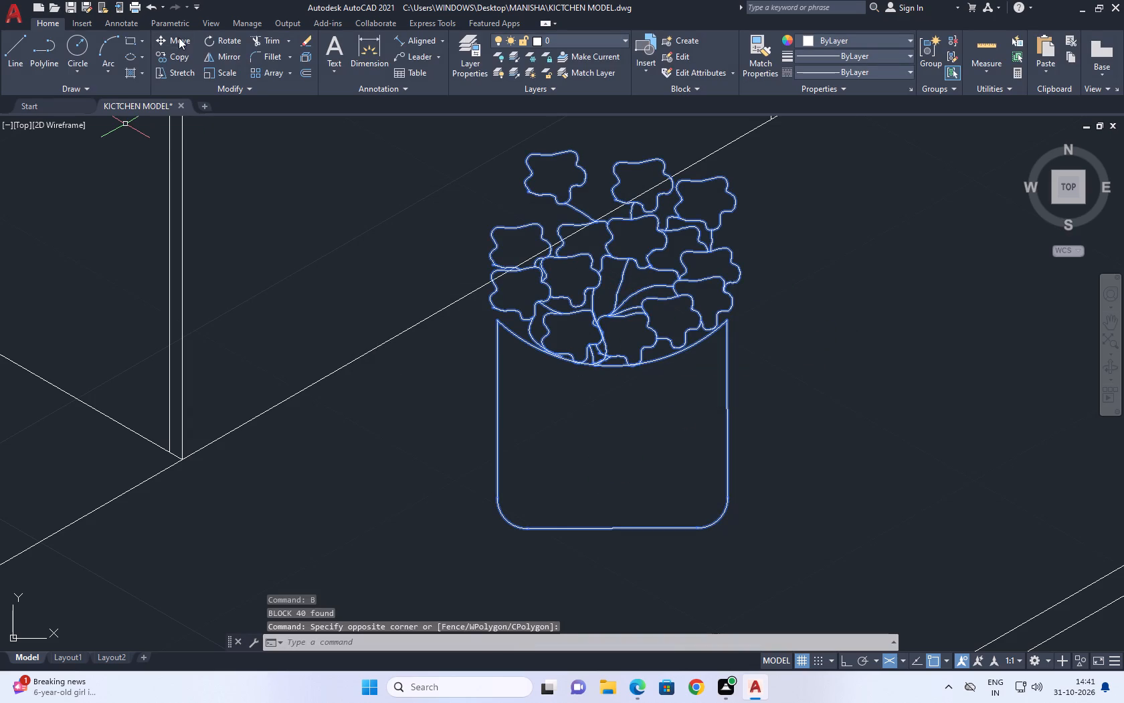
pyautogui.click(179, 37)
pyautogui.click(415, 264)
pyautogui.click(529, 330)
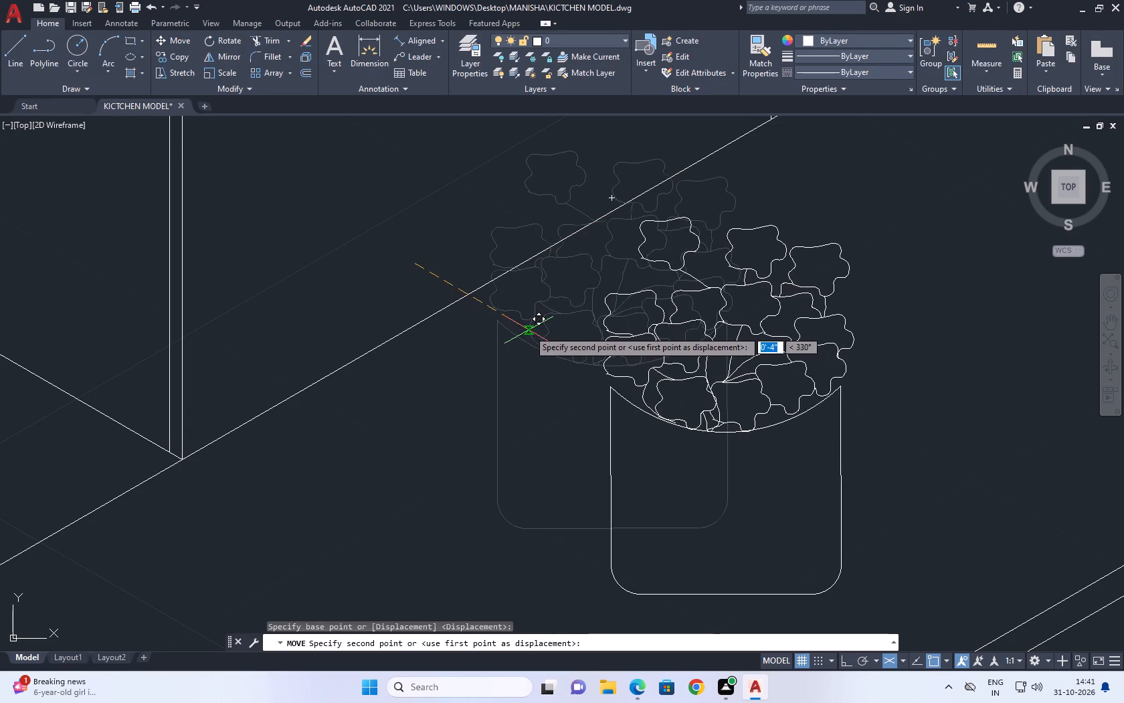
# Move the flower pot block along the countertop to its free end, near the lower corner of the wall cabinets.
pyautogui.scroll(-3, 489, 302)
pyautogui.moveTo(607, 337); pyautogui.dragTo(601, 333)
pyautogui.click(547, 279)
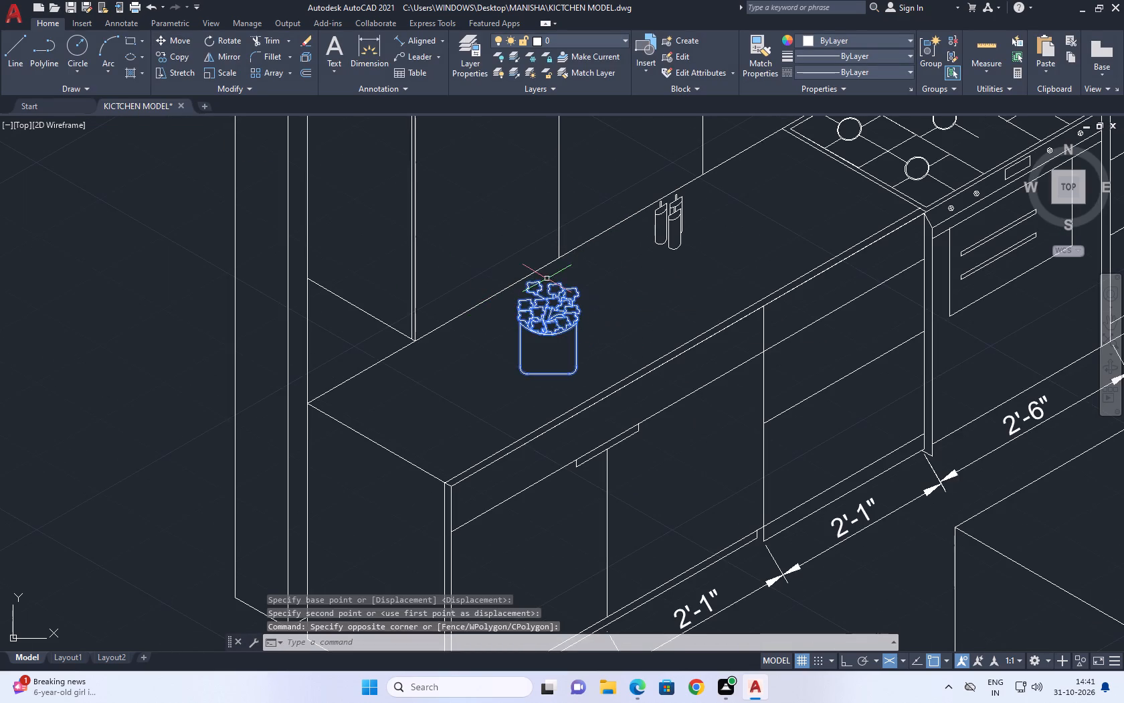
pyautogui.scroll(-1, 547, 305)
pyautogui.moveTo(547, 308); pyautogui.dragTo(578, 316, button='middle')
pyautogui.scroll(1, 579, 316)
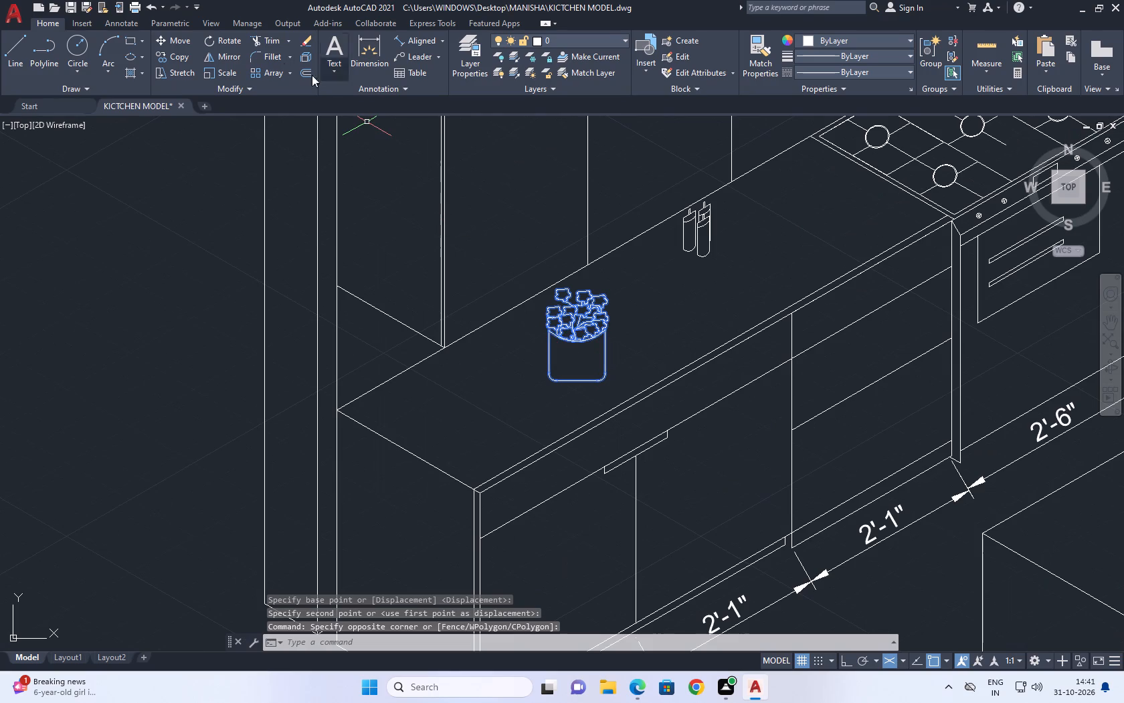
pyautogui.click(174, 40)
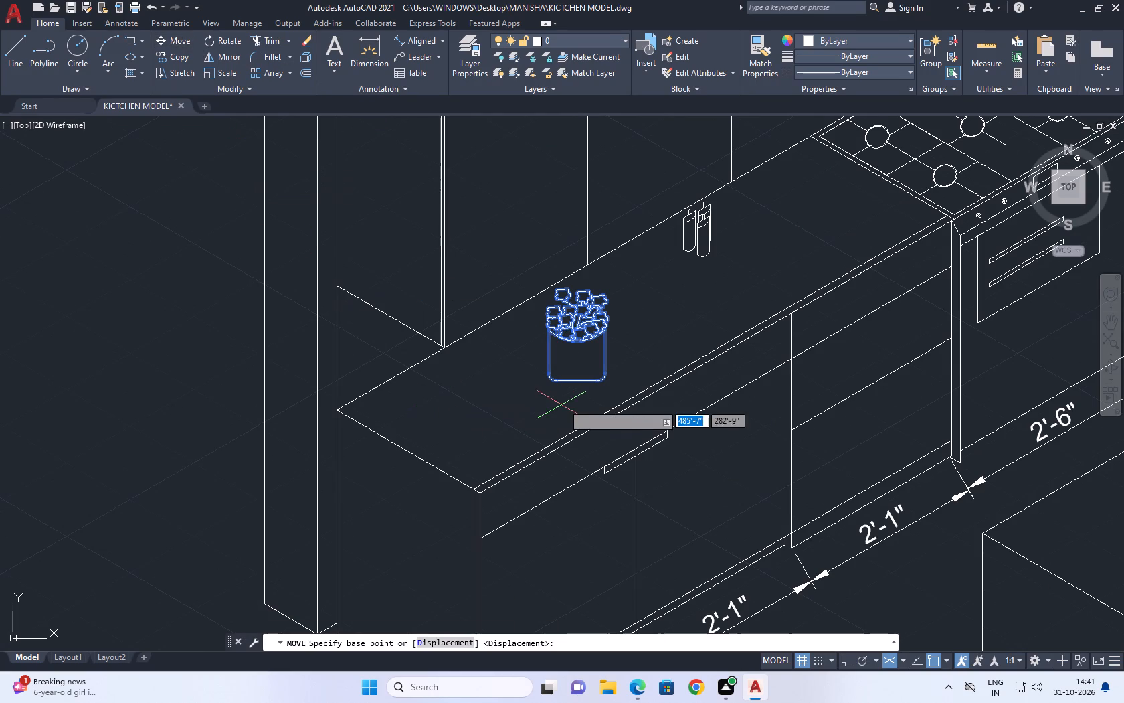
pyautogui.click(563, 404)
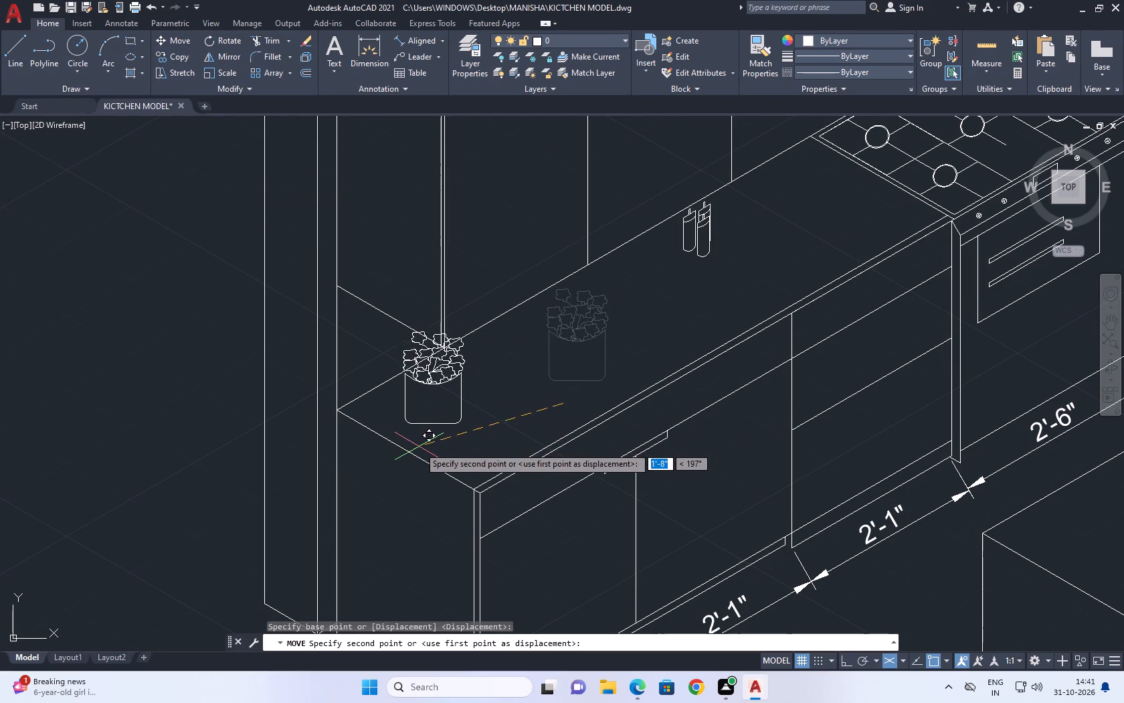
pyautogui.click(472, 450)
pyautogui.scroll(-2, 498, 381)
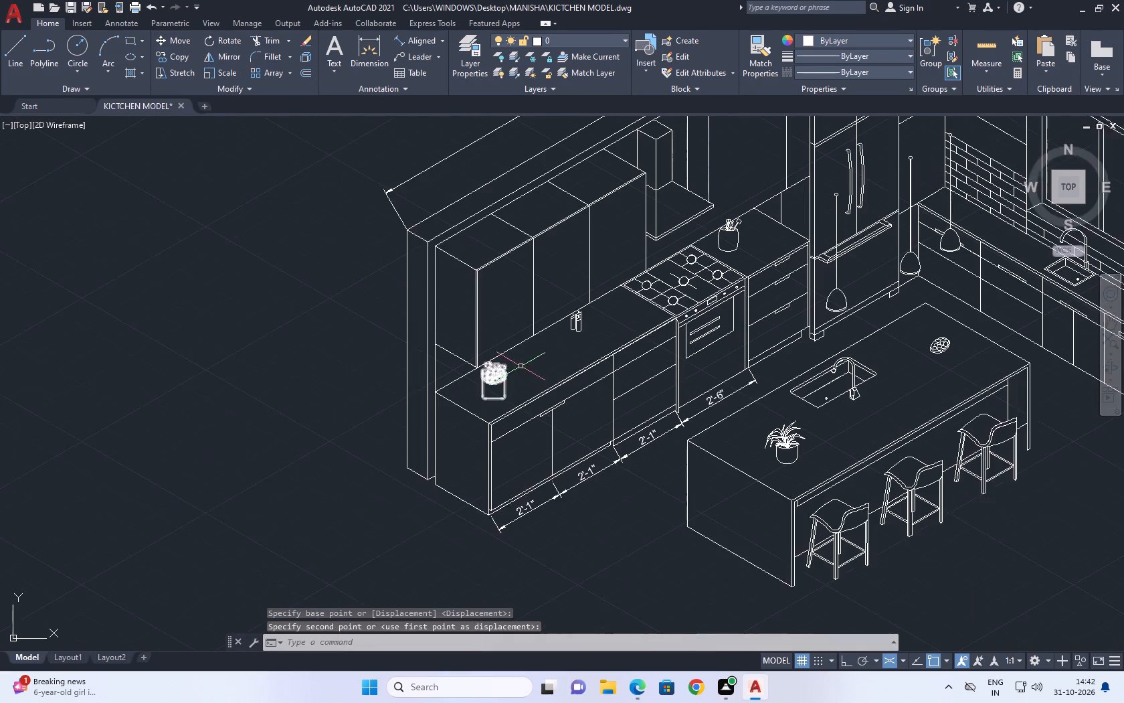
# Review the whole isometric kitchen with the flower pot placed on the countertop.
pyautogui.moveTo(534, 343); pyautogui.dragTo(539, 402, button='middle')
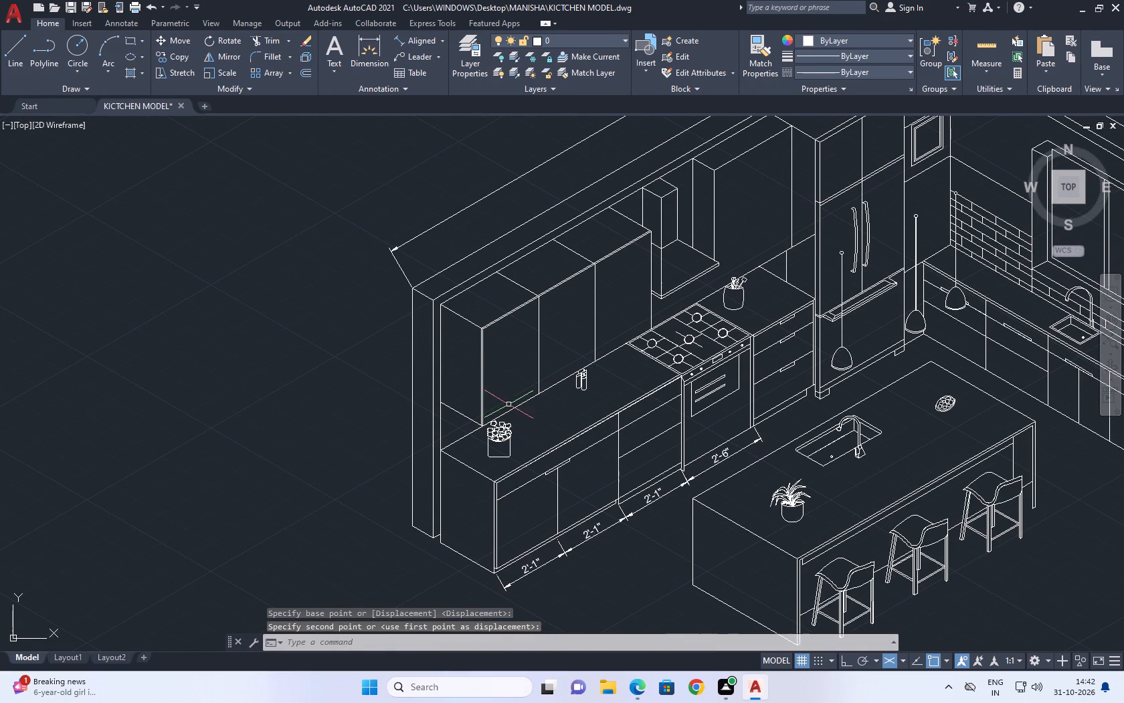
pyautogui.moveTo(578, 339); pyautogui.dragTo(583, 345)
pyautogui.moveTo(610, 264); pyautogui.dragTo(610, 266, button='middle')
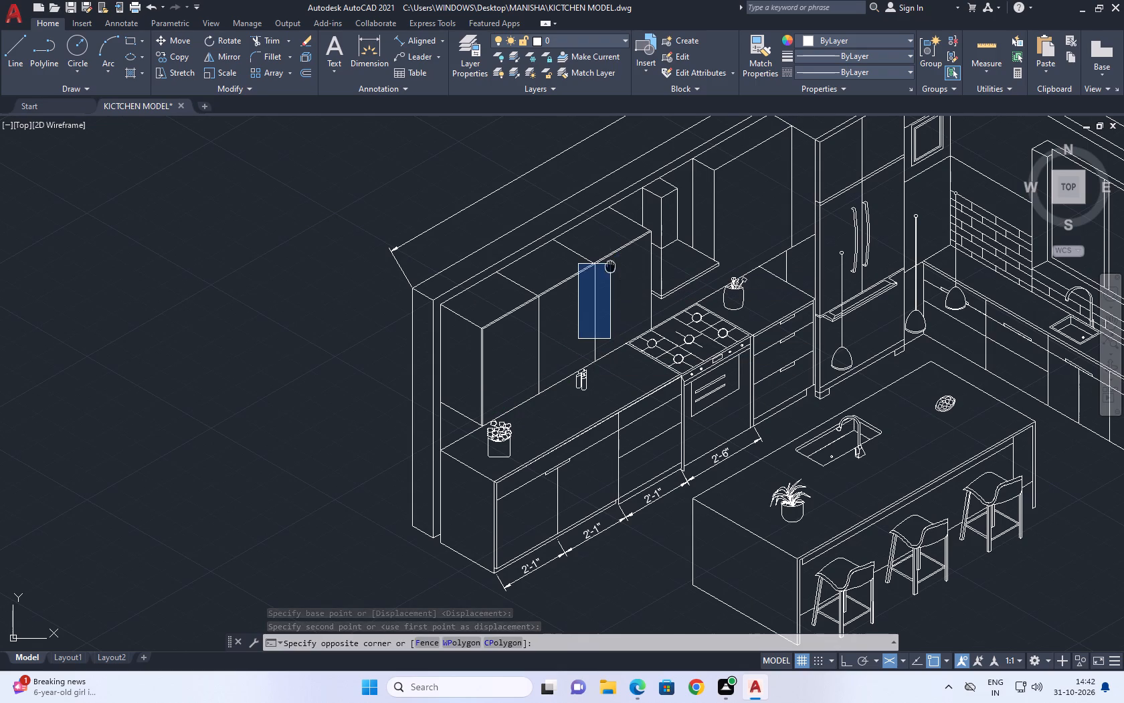
pyautogui.moveTo(610, 266); pyautogui.dragTo(613, 312, button='middle')
pyautogui.click(579, 374)
pyautogui.scroll(-2, 619, 343)
pyautogui.moveTo(729, 404); pyautogui.dragTo(723, 400, button='middle')
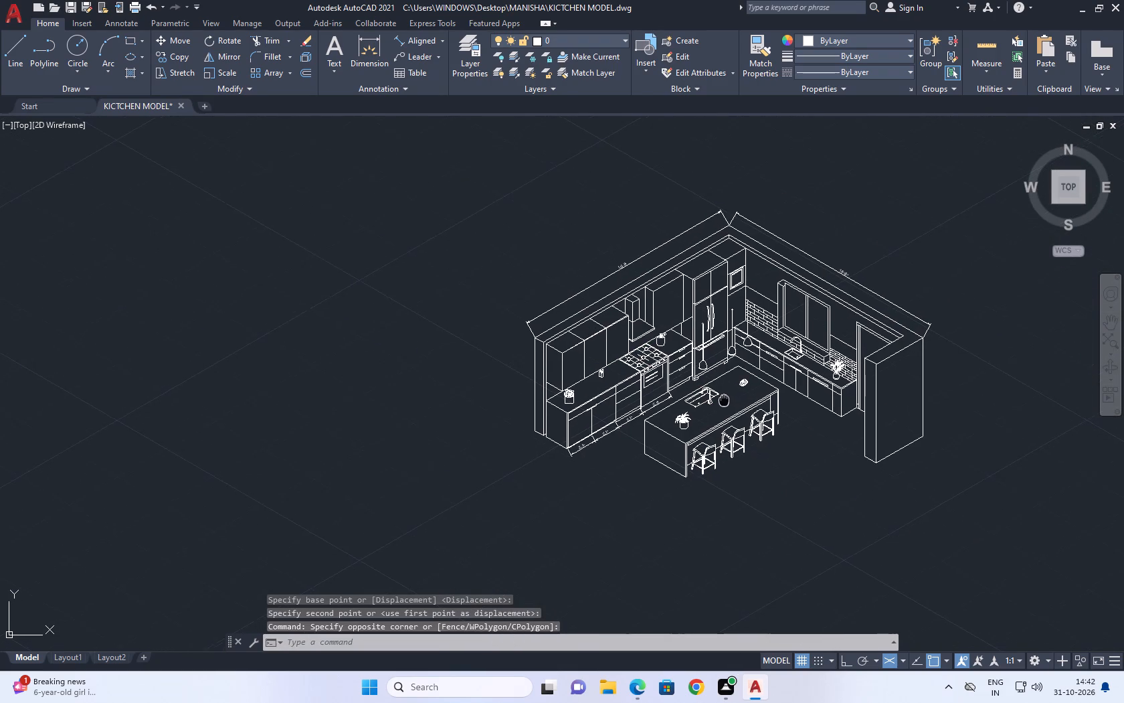
pyautogui.moveTo(723, 400); pyautogui.dragTo(716, 394, button='middle')
pyautogui.moveTo(814, 374); pyautogui.dragTo(731, 351, button='middle')
pyautogui.scroll(1, 565, 347)
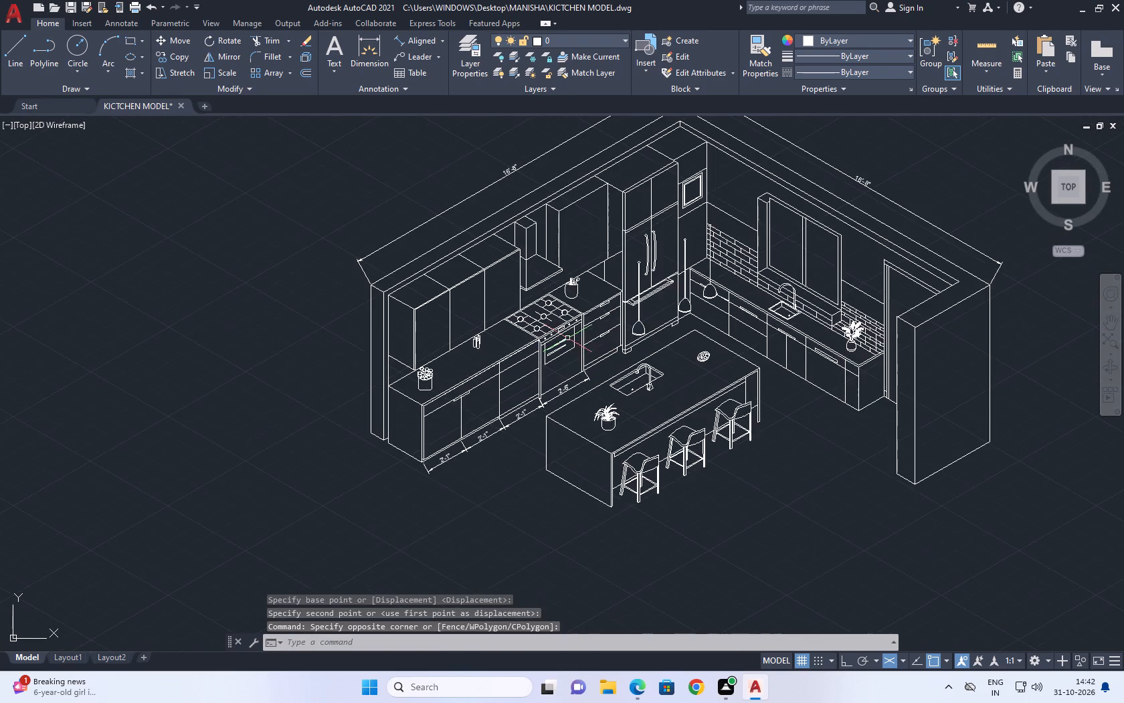
pyautogui.moveTo(673, 320); pyautogui.dragTo(514, 357, button='middle')
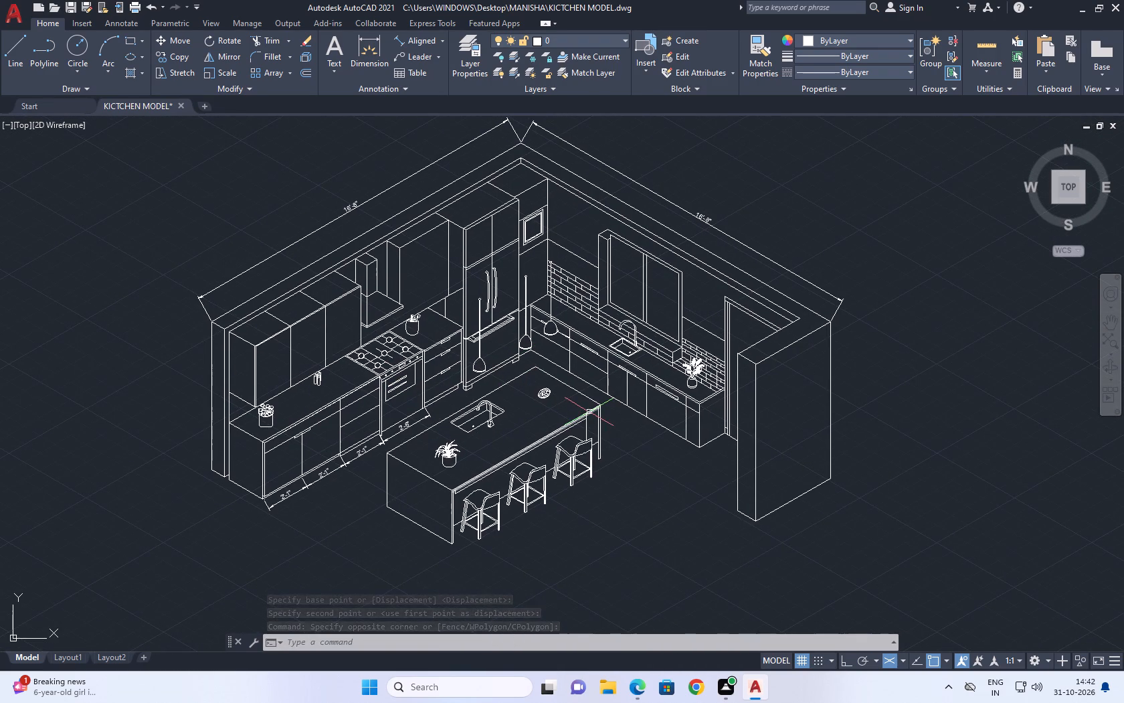
# With Ortho on, draw a 14'4" floor line at 210° from the bottom front corner of the tall wall beside the doorway.
pyautogui.press('l')
pyautogui.press('space')
pyautogui.moveTo(581, 439); pyautogui.dragTo(583, 345, button='middle')
pyautogui.scroll(2, 239, 396)
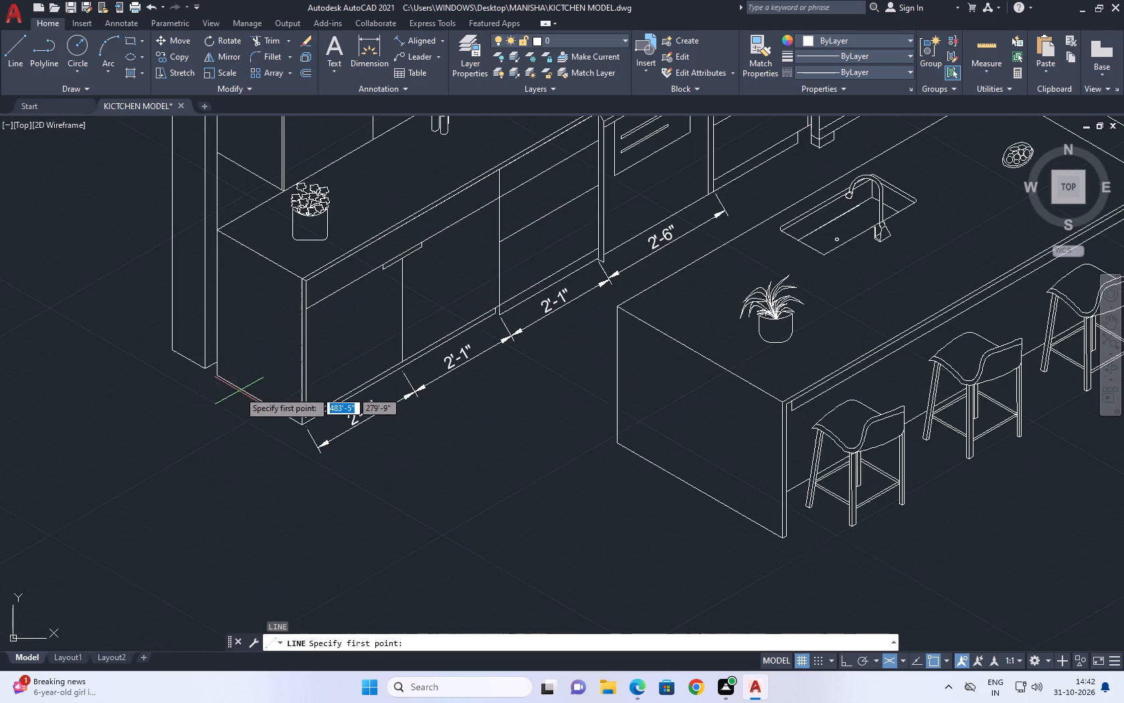
pyautogui.moveTo(211, 371); pyautogui.dragTo(400, 316, button='middle')
pyautogui.scroll(-3, 399, 353)
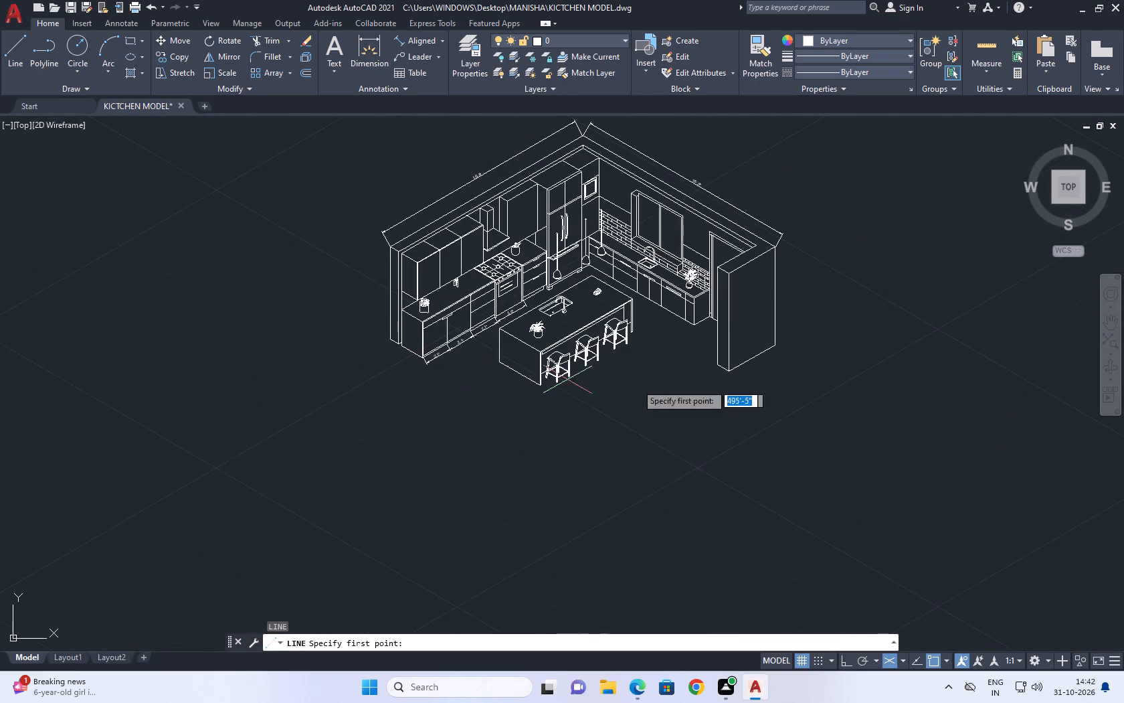
pyautogui.scroll(2, 715, 372)
pyautogui.click(740, 369)
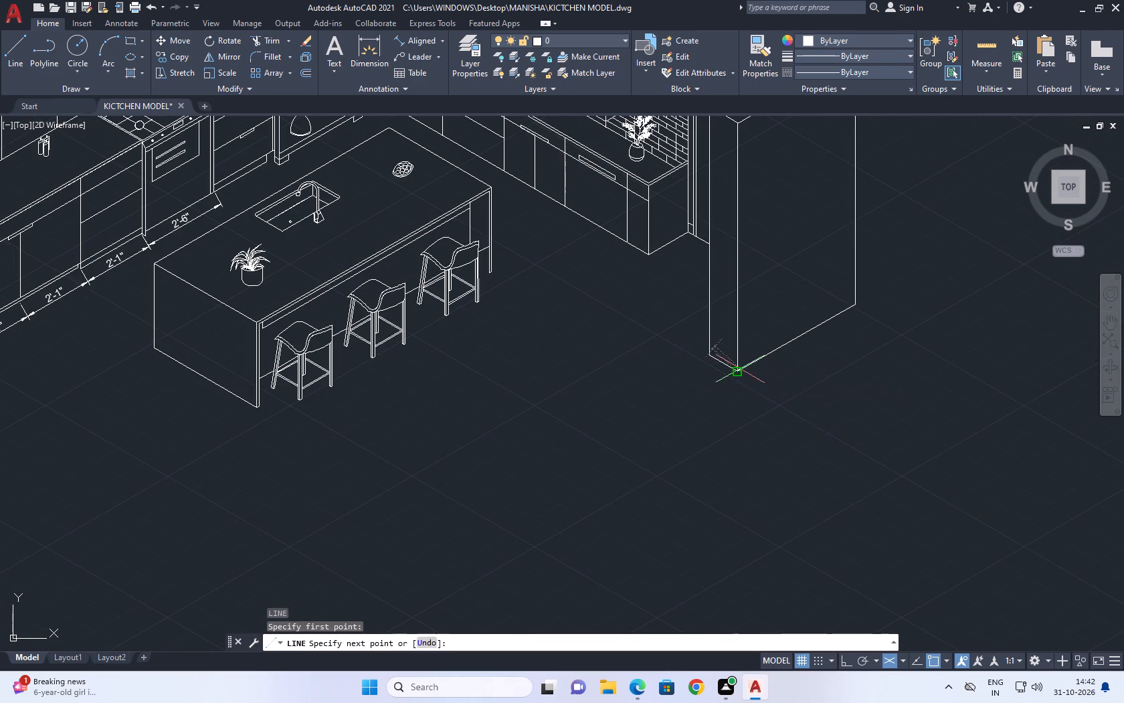
pyautogui.moveTo(547, 459); pyautogui.dragTo(680, 404, button='middle')
pyautogui.scroll(-3, 685, 402)
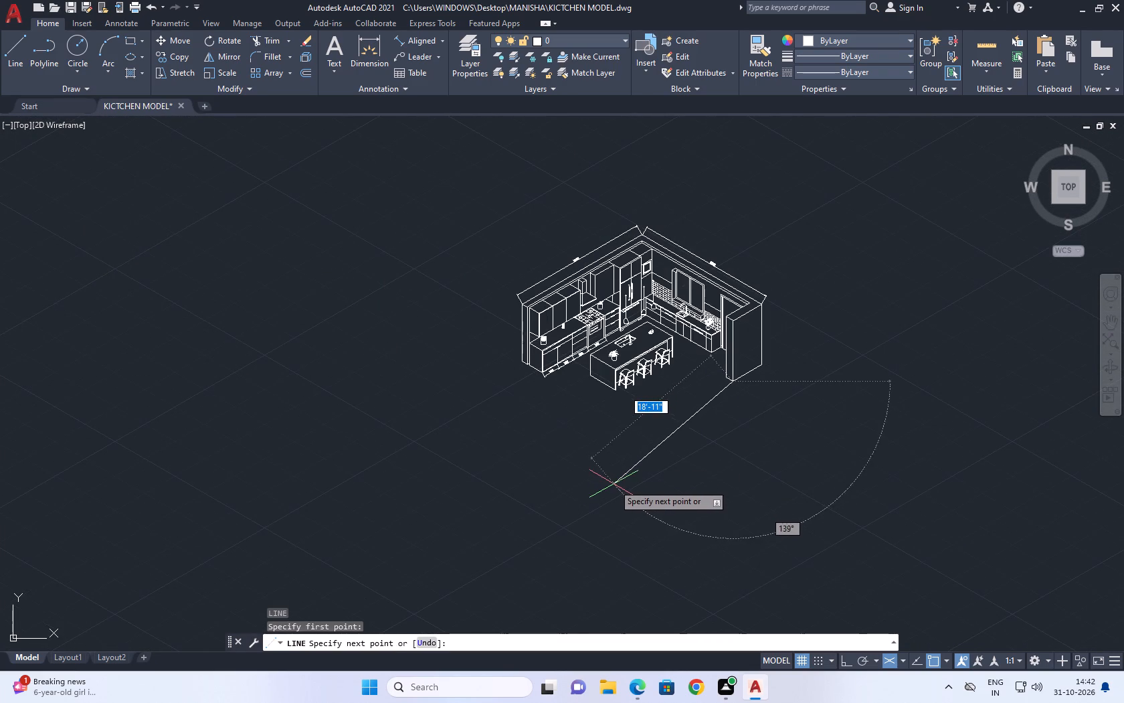
pyautogui.press('F8')
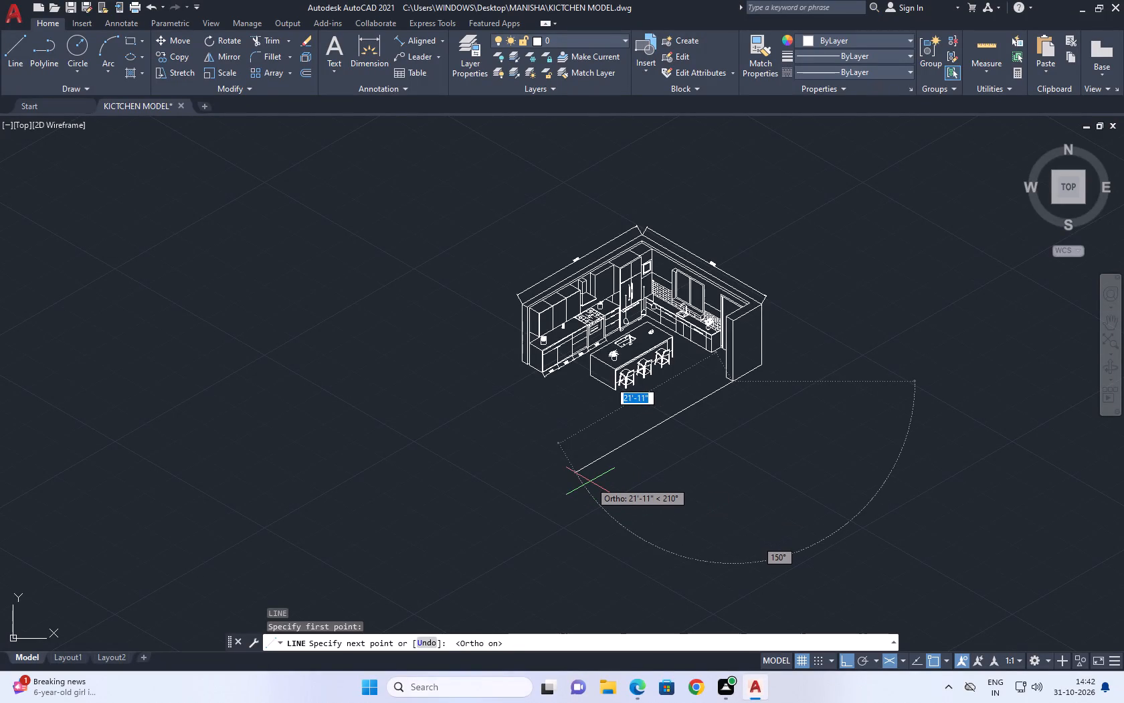
pyautogui.write("14'4")
pyautogui.press('Return')
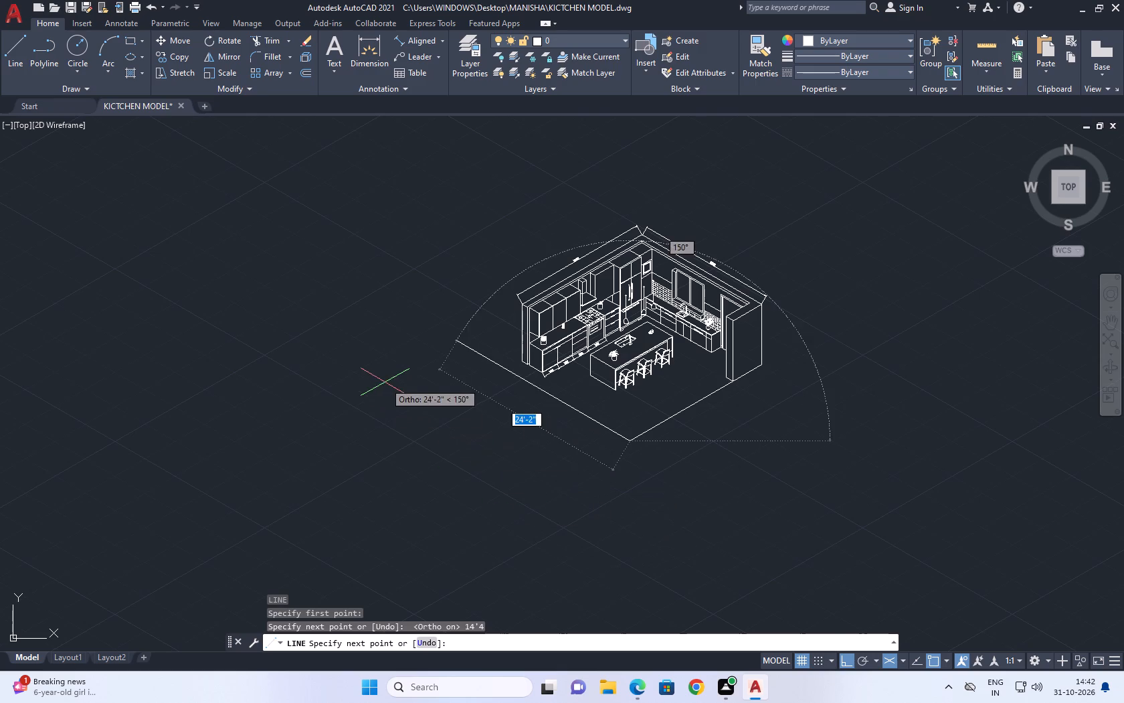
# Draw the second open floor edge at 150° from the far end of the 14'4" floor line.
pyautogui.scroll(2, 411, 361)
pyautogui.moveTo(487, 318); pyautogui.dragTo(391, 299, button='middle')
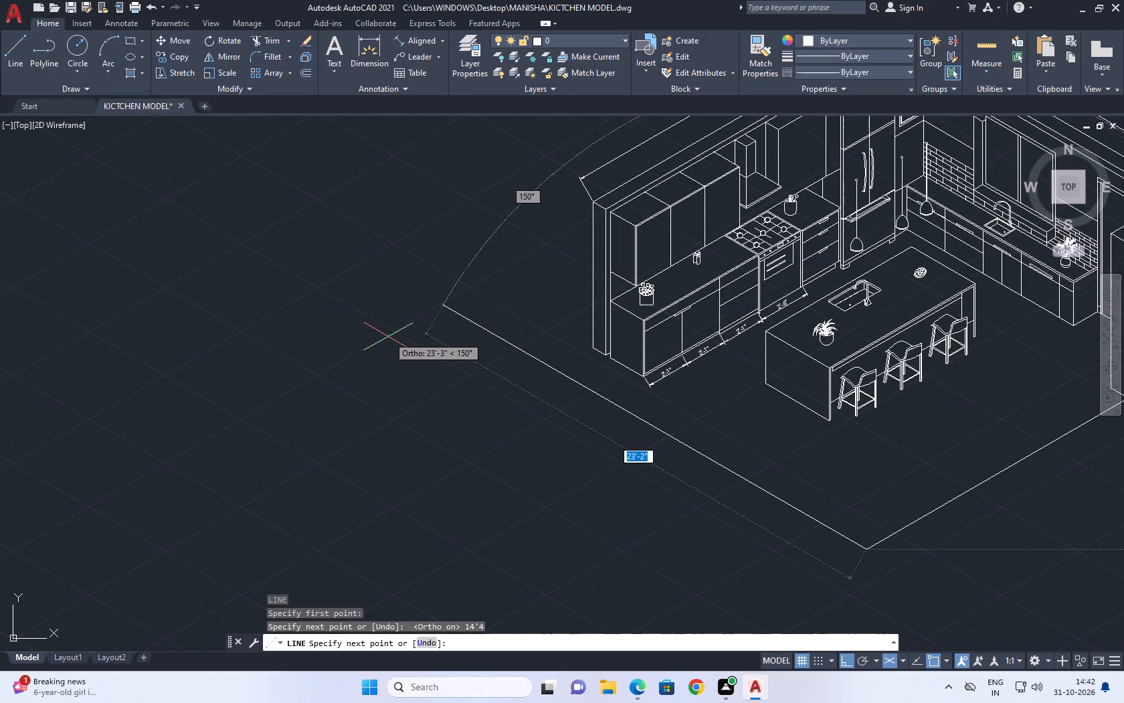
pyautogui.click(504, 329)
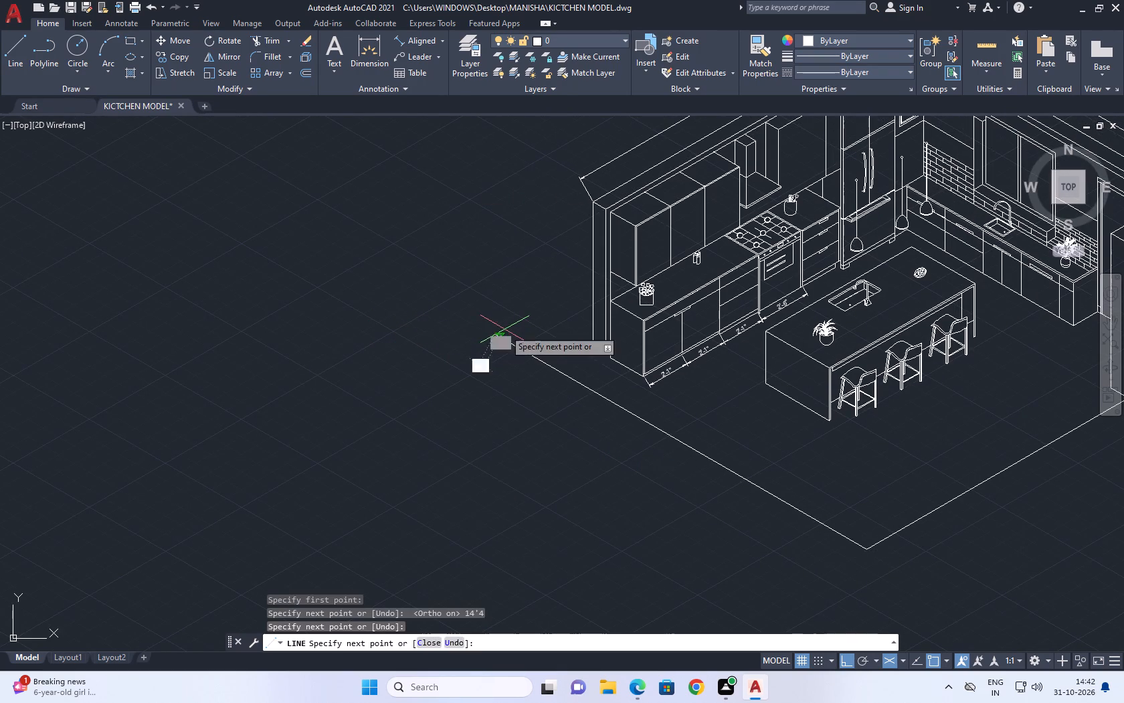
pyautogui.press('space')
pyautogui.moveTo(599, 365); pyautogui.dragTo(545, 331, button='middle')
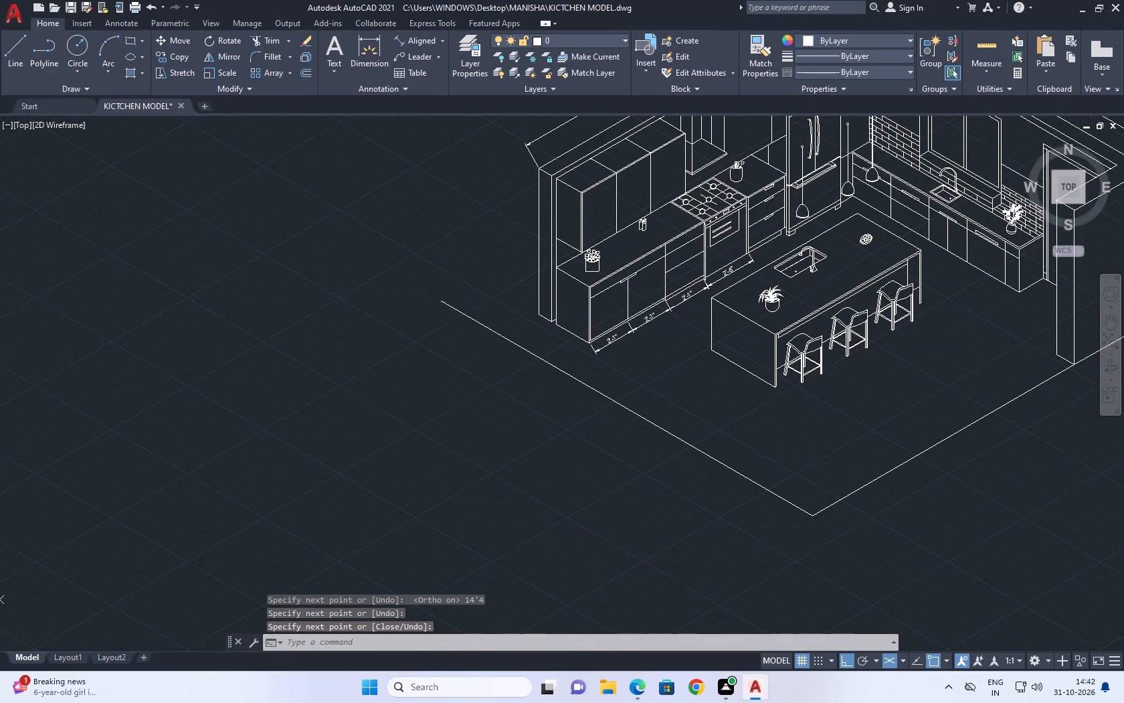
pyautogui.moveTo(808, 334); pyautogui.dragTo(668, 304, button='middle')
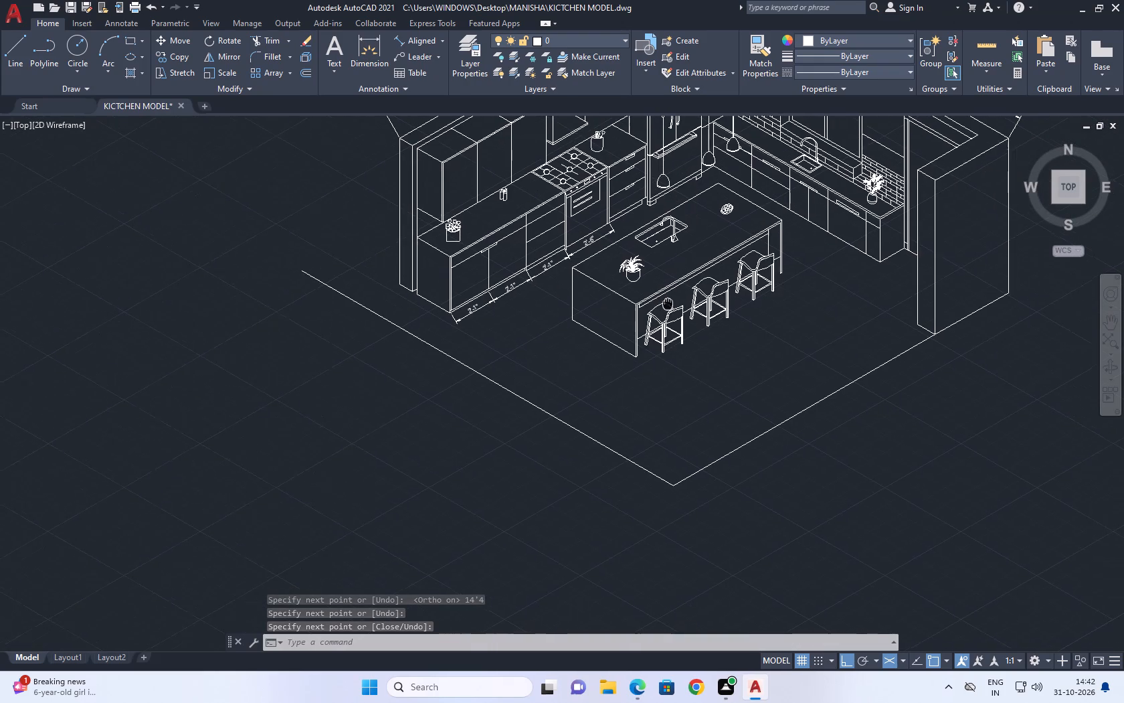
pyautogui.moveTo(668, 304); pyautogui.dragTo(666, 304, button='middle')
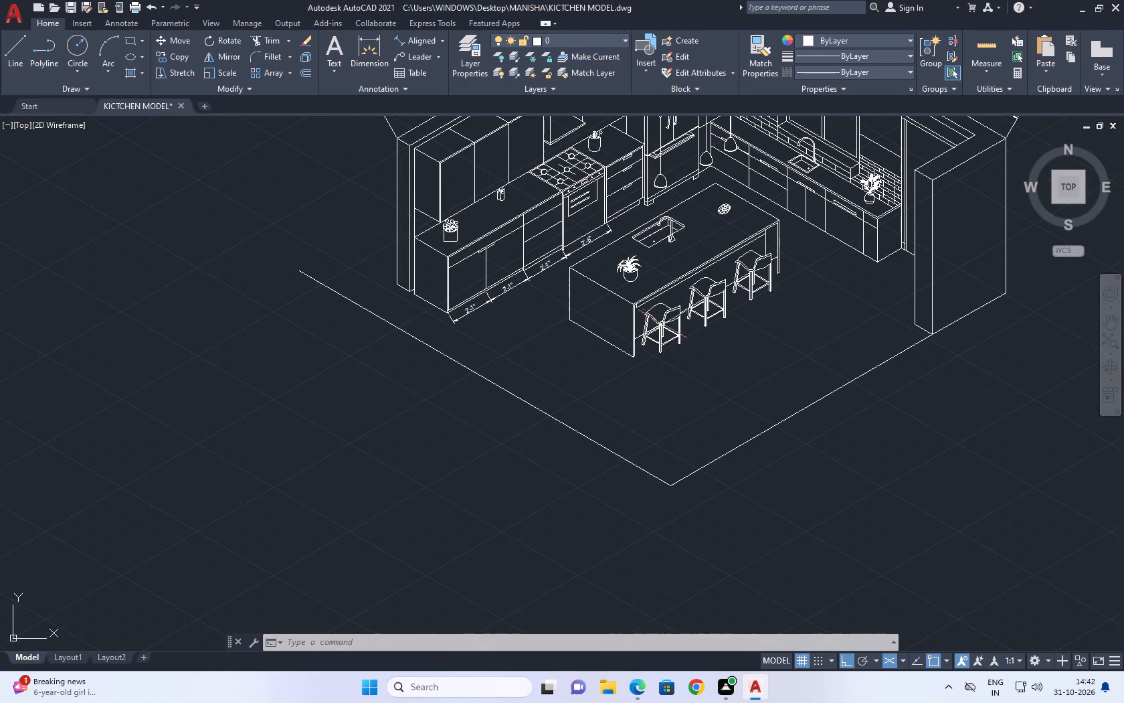
# Erase both floor edge lines in front of the island.
pyautogui.moveTo(866, 346); pyautogui.dragTo(745, 346, button='middle')
pyautogui.click(696, 421)
pyautogui.moveTo(510, 456); pyautogui.dragTo(465, 491)
pyautogui.moveTo(497, 439); pyautogui.dragTo(484, 439)
pyautogui.moveTo(434, 448); pyautogui.dragTo(426, 467)
pyautogui.rightClick(407, 404)
pyautogui.click(454, 172)
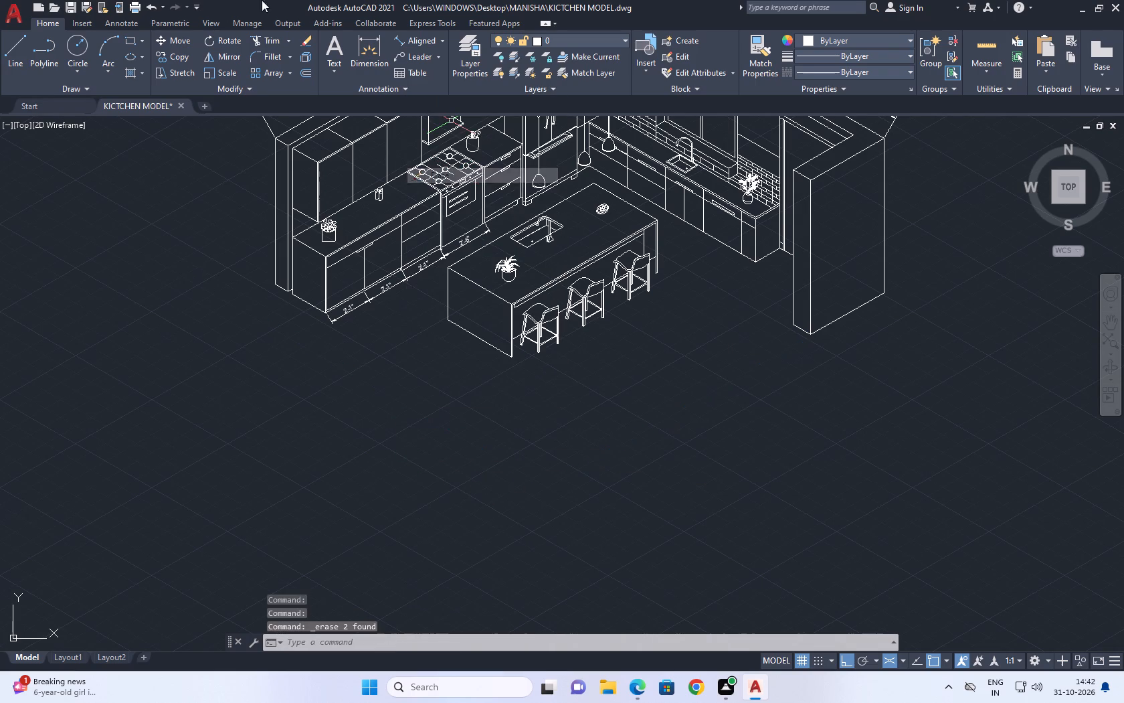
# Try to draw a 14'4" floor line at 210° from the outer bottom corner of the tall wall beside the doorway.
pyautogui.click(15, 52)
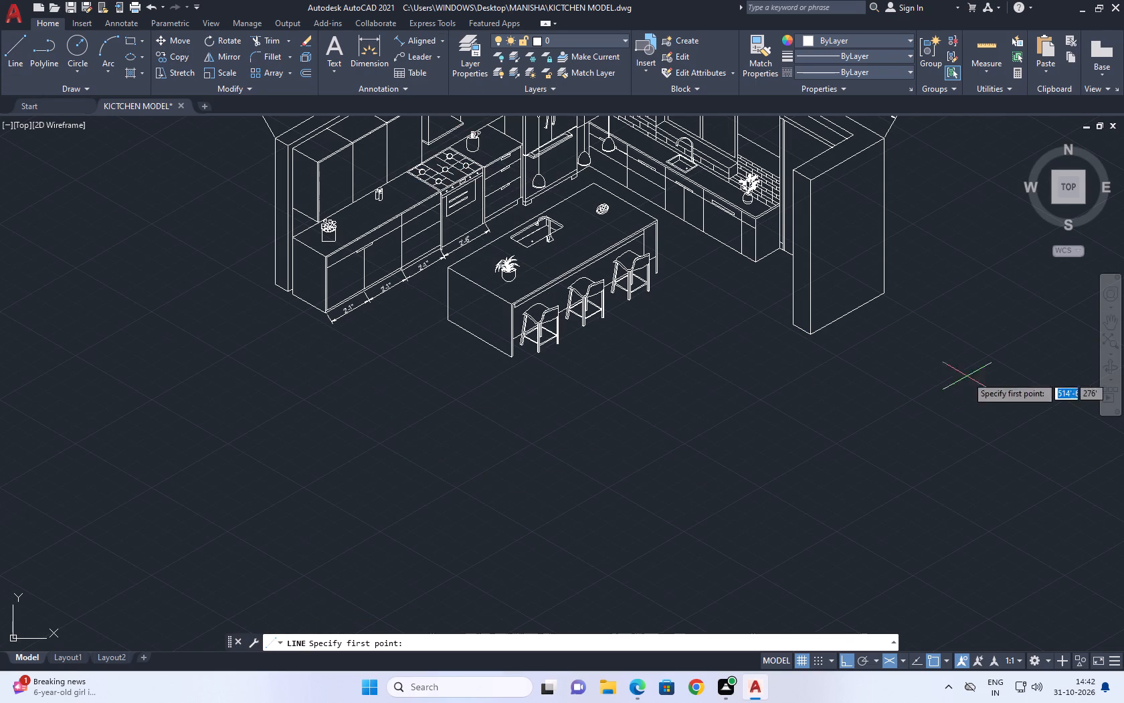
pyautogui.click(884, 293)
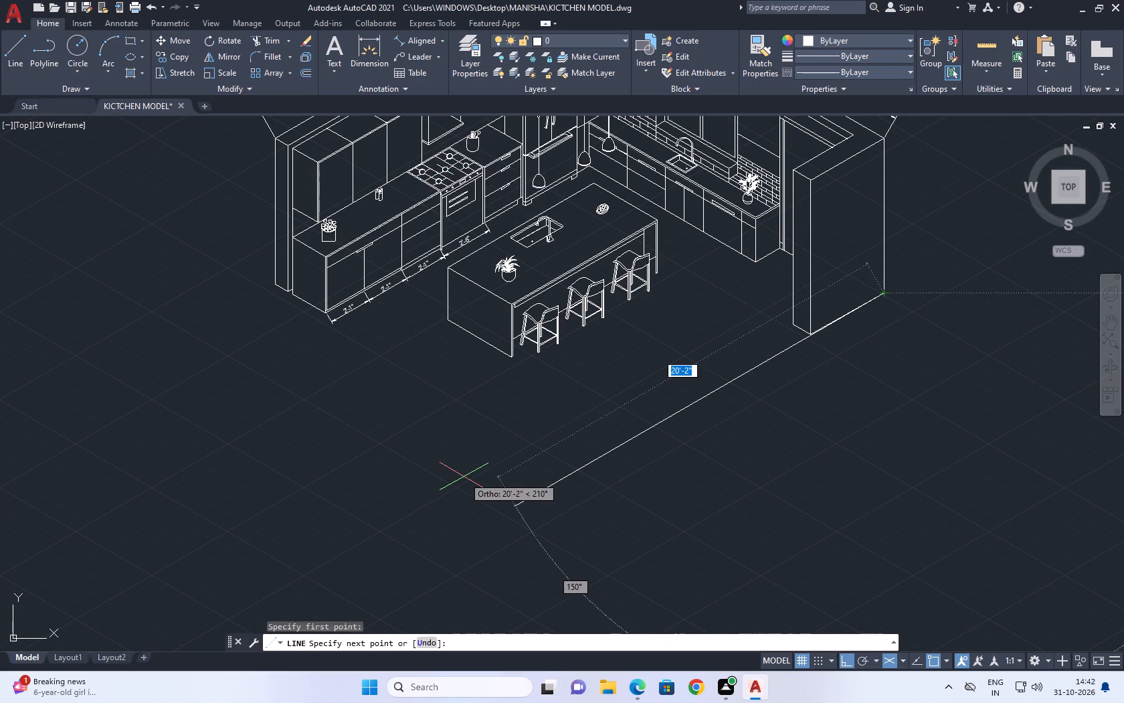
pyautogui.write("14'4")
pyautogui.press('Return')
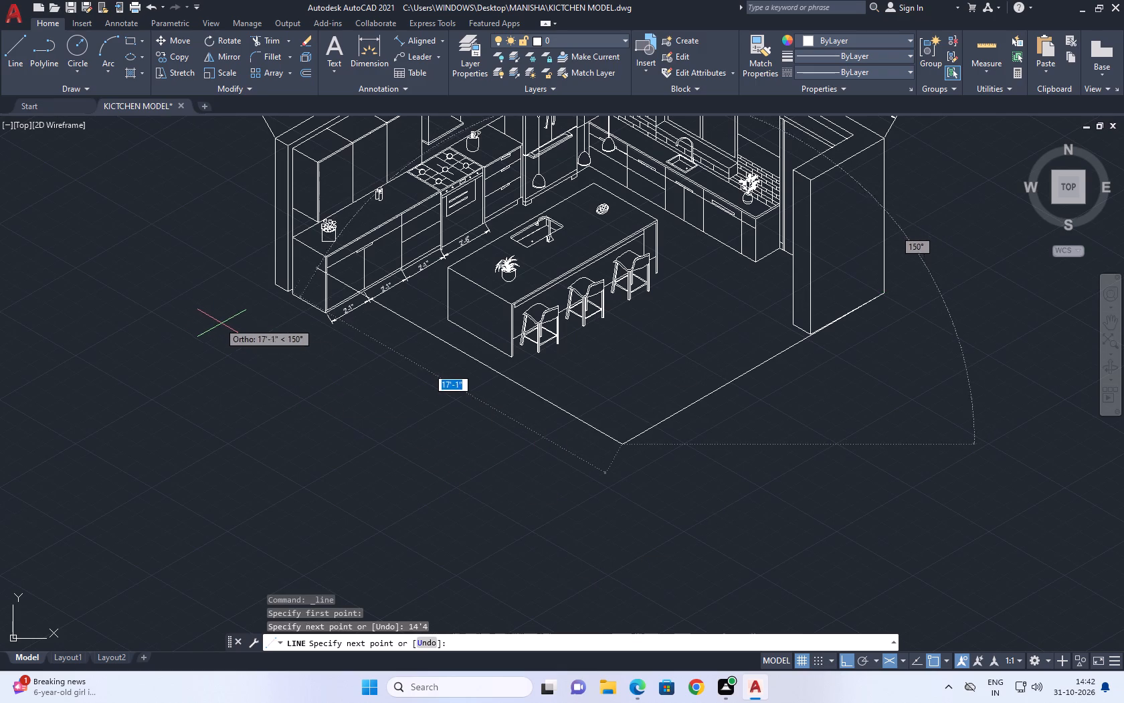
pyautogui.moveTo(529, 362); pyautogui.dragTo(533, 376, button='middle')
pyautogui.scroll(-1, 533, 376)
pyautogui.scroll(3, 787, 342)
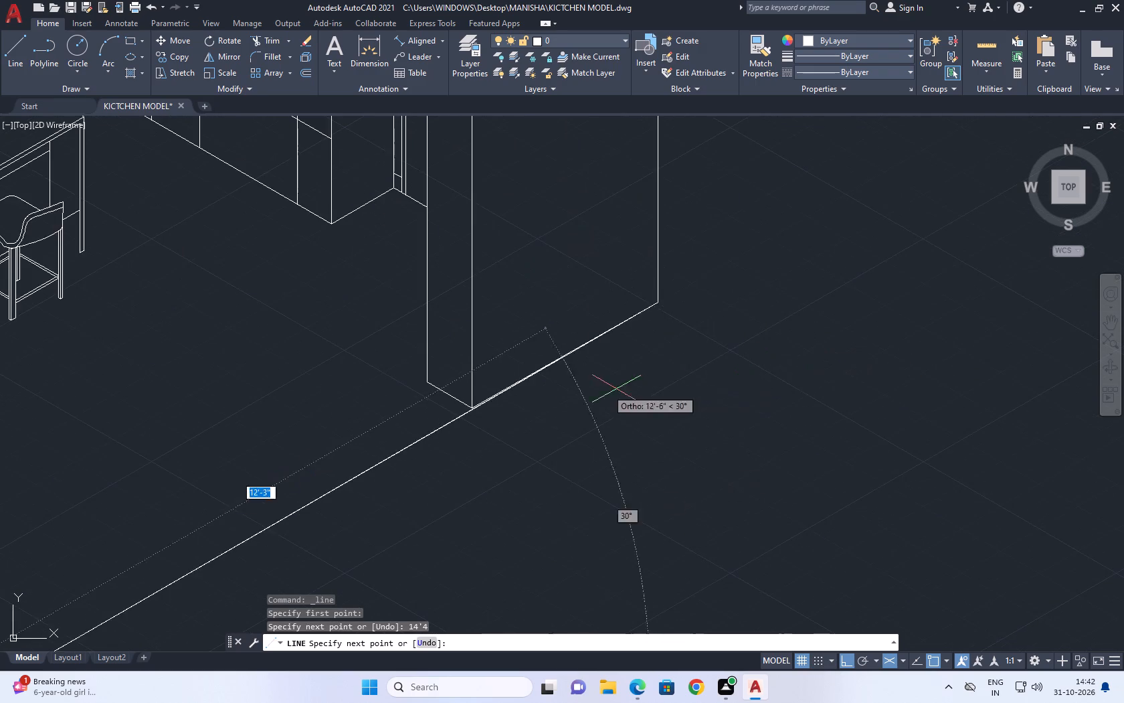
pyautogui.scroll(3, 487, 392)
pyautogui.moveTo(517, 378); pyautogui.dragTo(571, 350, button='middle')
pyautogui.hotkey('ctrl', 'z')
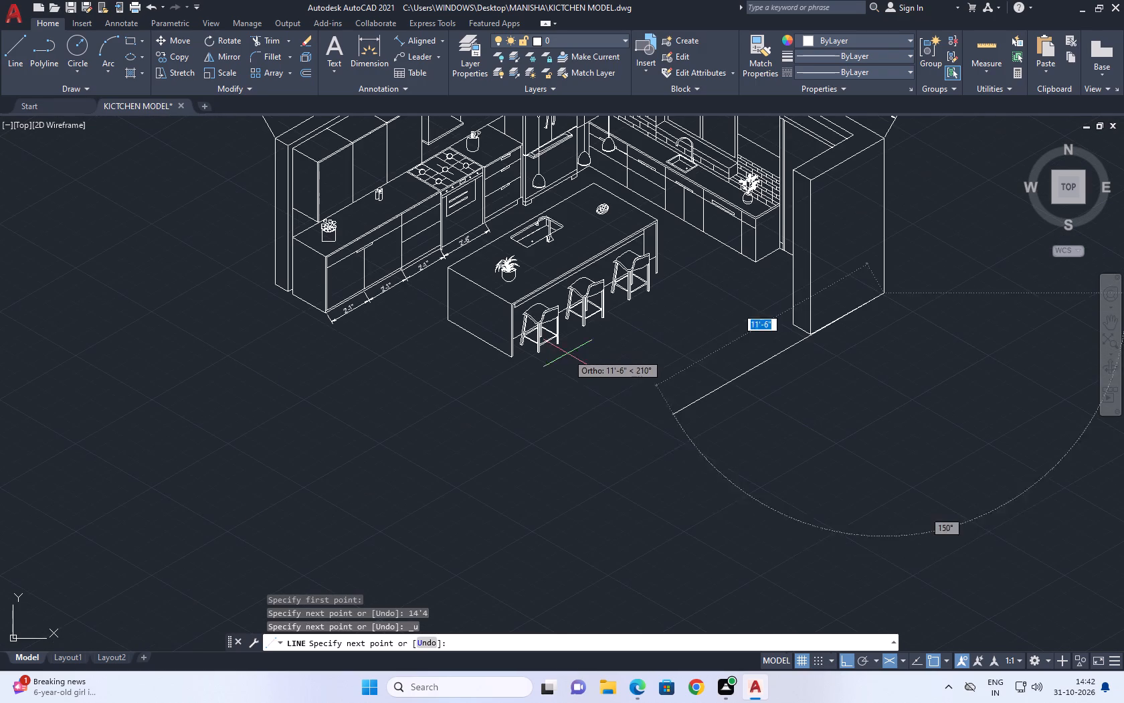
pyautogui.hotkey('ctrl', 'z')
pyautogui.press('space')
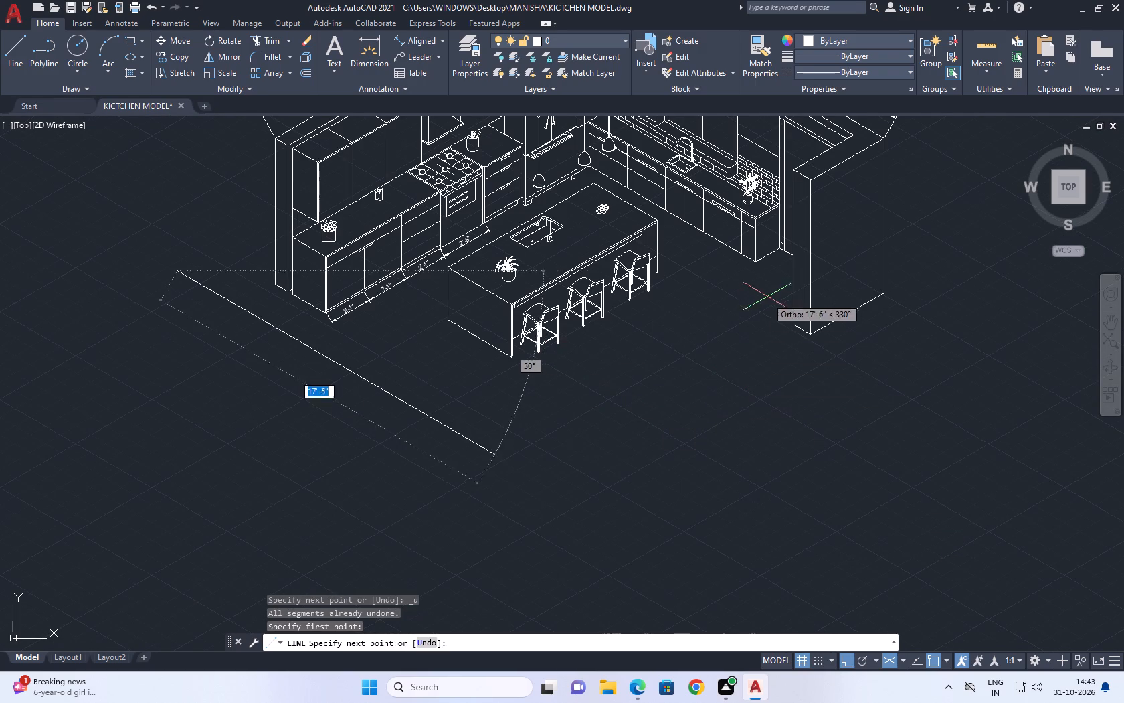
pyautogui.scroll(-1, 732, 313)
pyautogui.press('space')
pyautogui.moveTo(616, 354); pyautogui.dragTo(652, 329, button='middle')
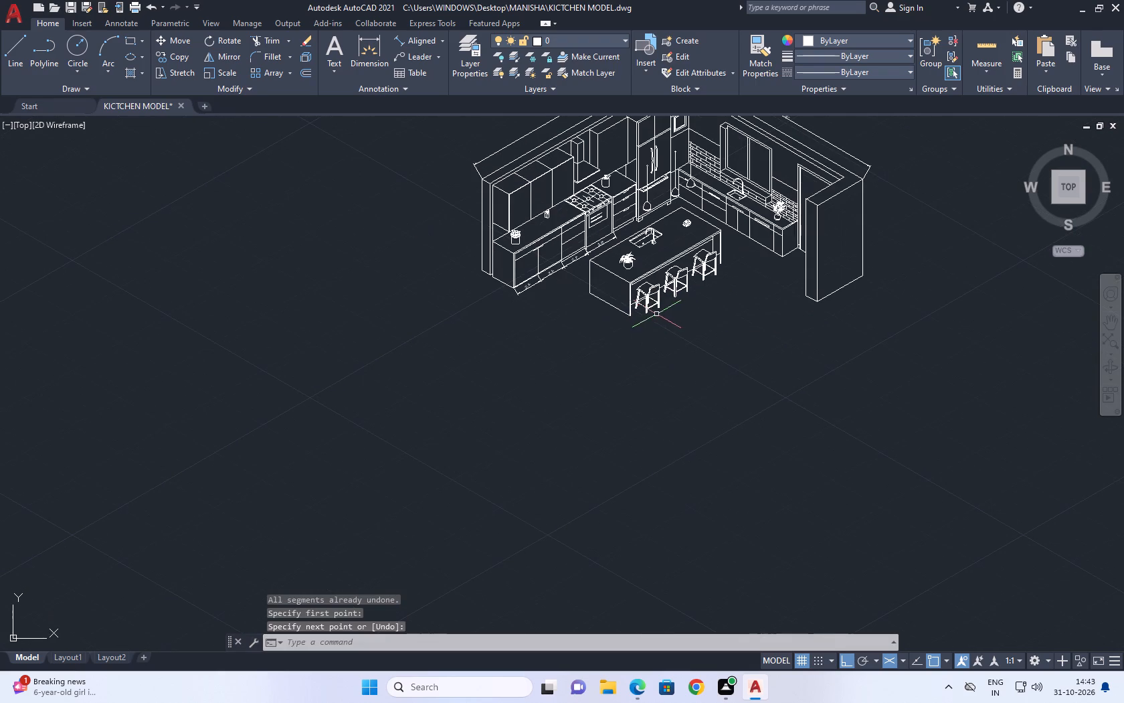
# Draw a floor edge at 210° from the tall wall's bottom front corner, level with the cooktop-side wall end, adding a 3" segment.
pyautogui.click(1, 47)
pyautogui.scroll(1, 827, 291)
pyautogui.rightClick(725, 289)
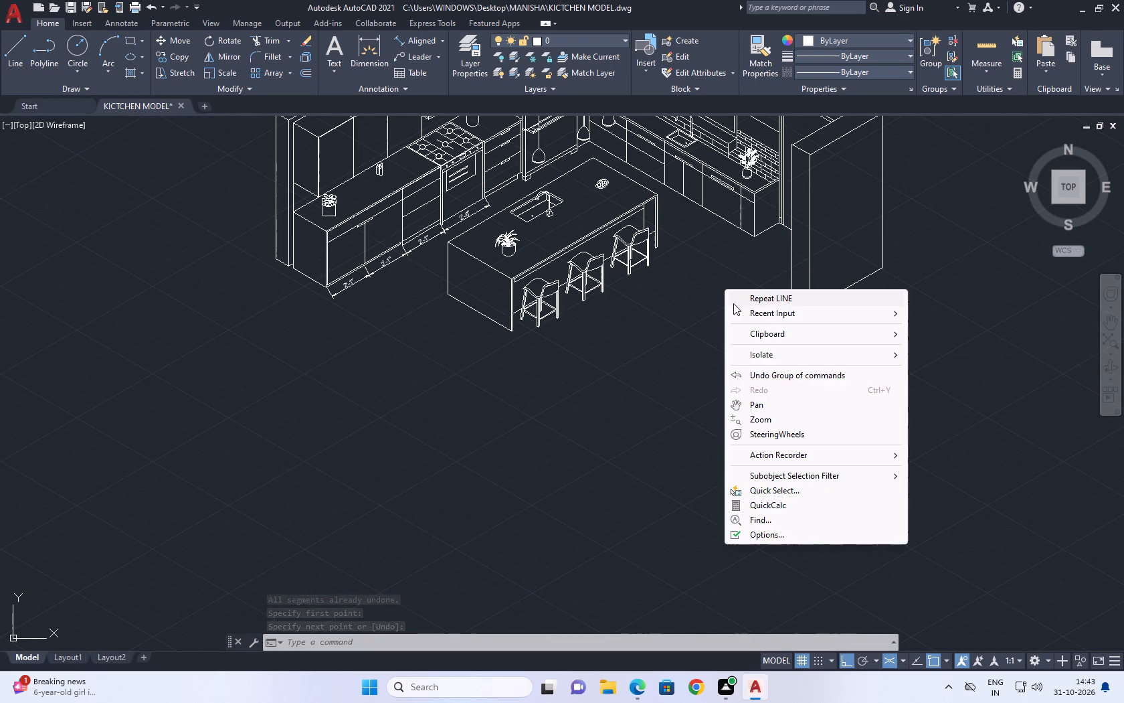
pyautogui.click(760, 299)
pyautogui.click(815, 311)
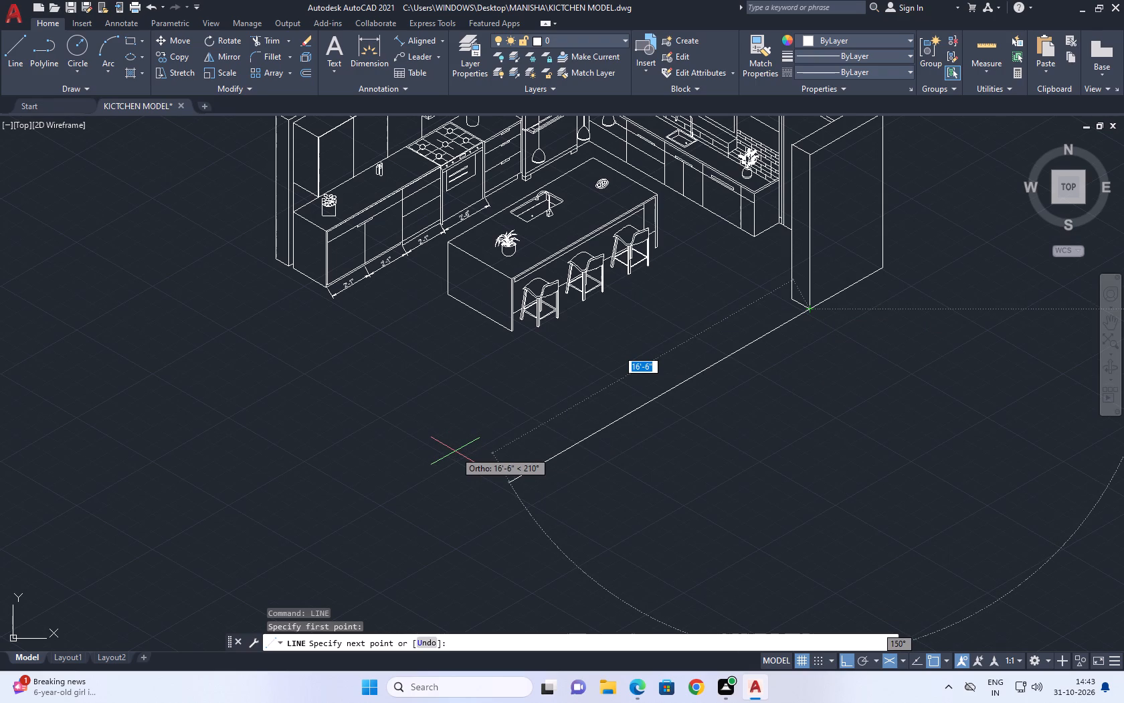
pyautogui.scroll(-1, 472, 455)
pyautogui.scroll(3, 359, 334)
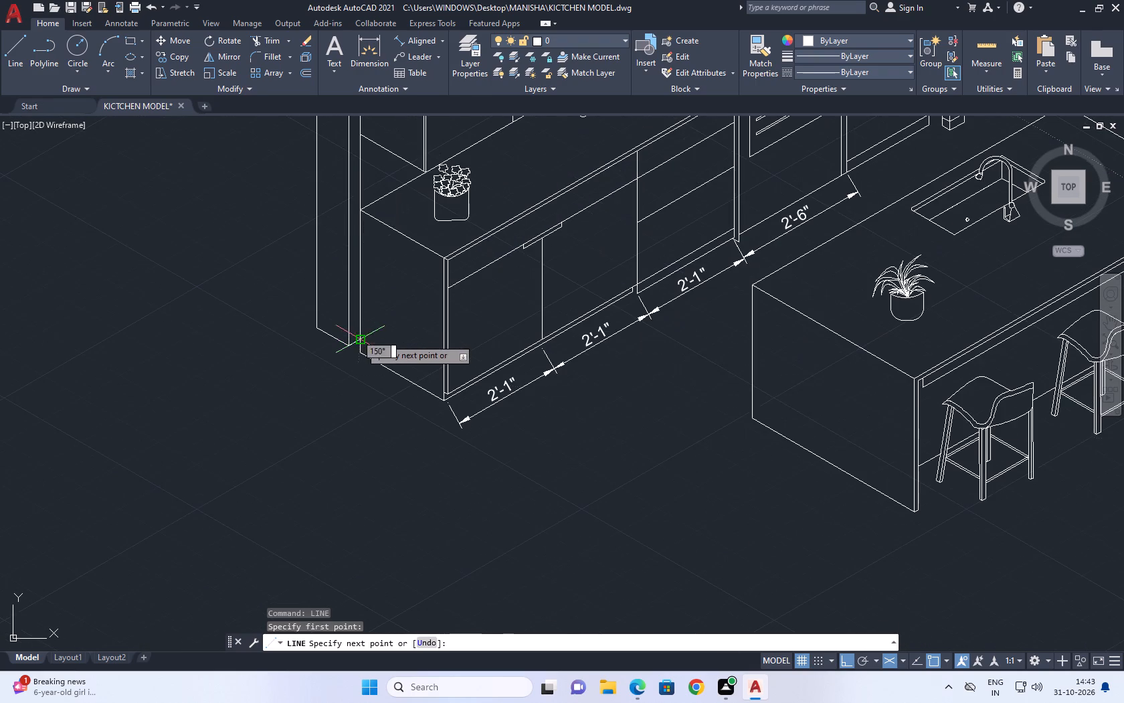
pyautogui.scroll(-2, 460, 489)
pyautogui.moveTo(556, 551); pyautogui.dragTo(529, 457, button='middle')
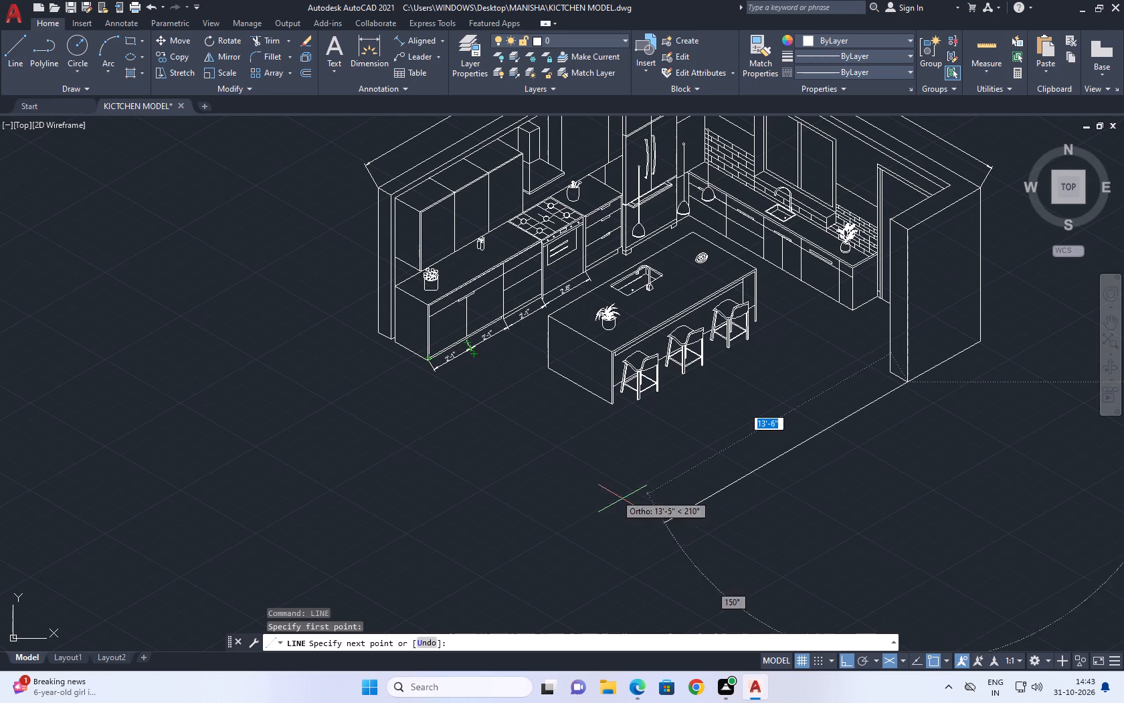
pyautogui.click(688, 508)
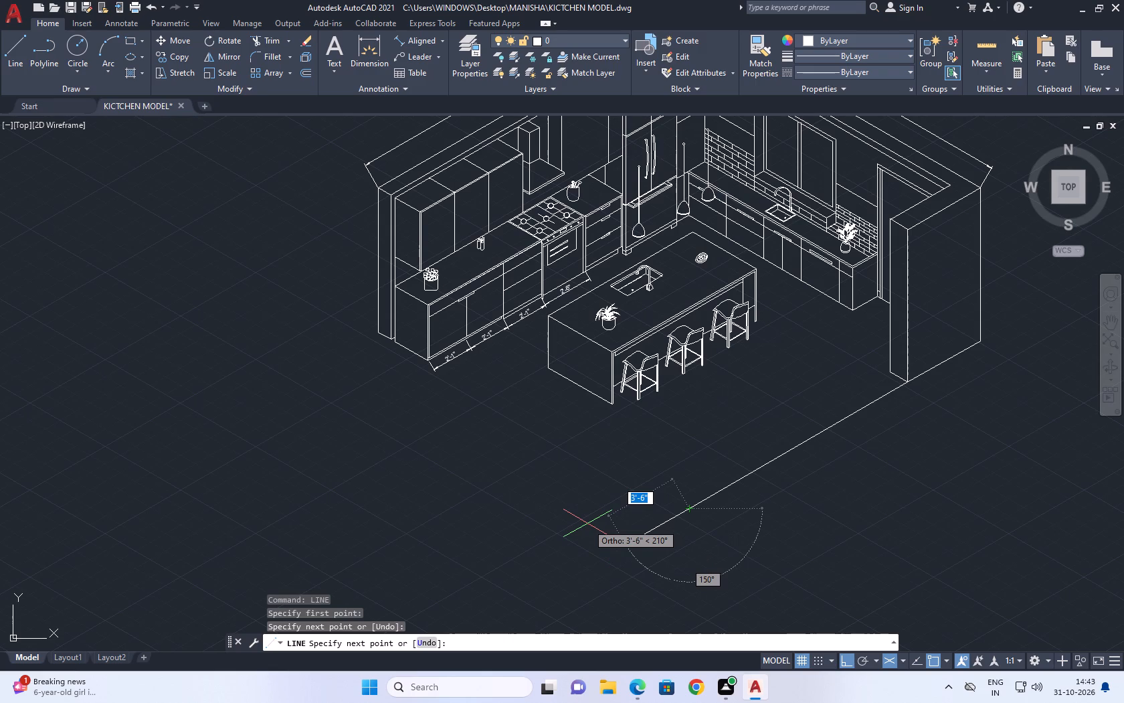
pyautogui.press('3')
pyautogui.press('Return')
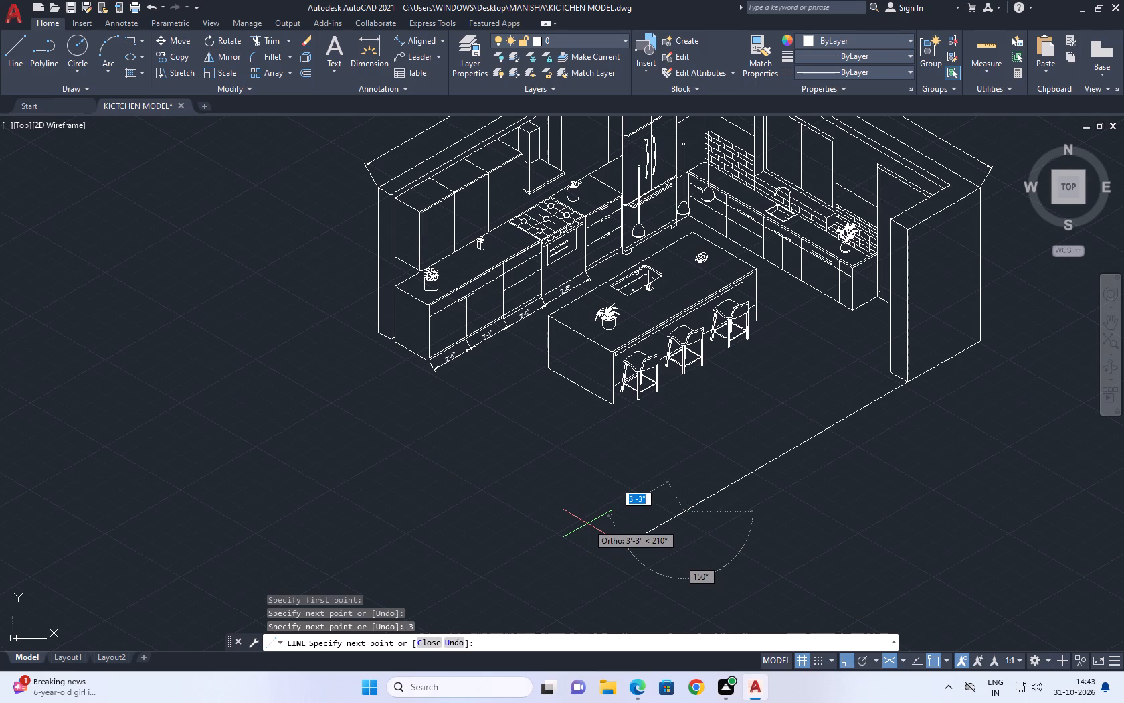
# Continue the floor edge about 17' at 150° past the base cabinets to just beyond the end of the cooktop-side wall.
pyautogui.scroll(3, 418, 345)
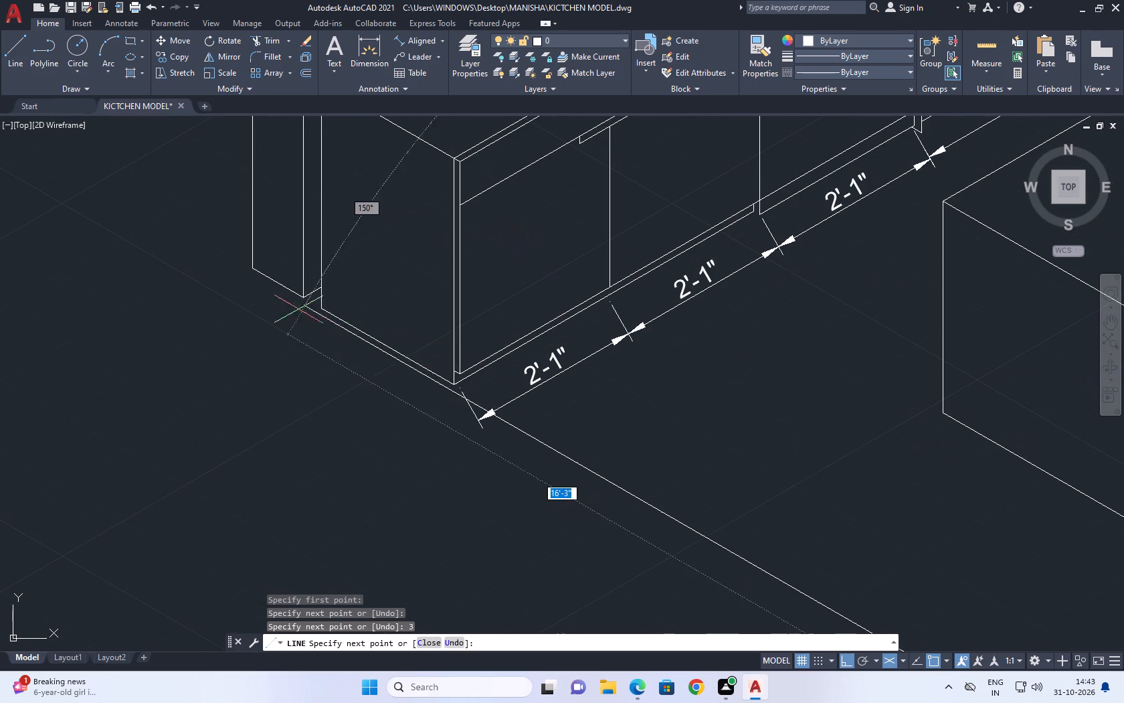
pyautogui.scroll(3, 253, 302)
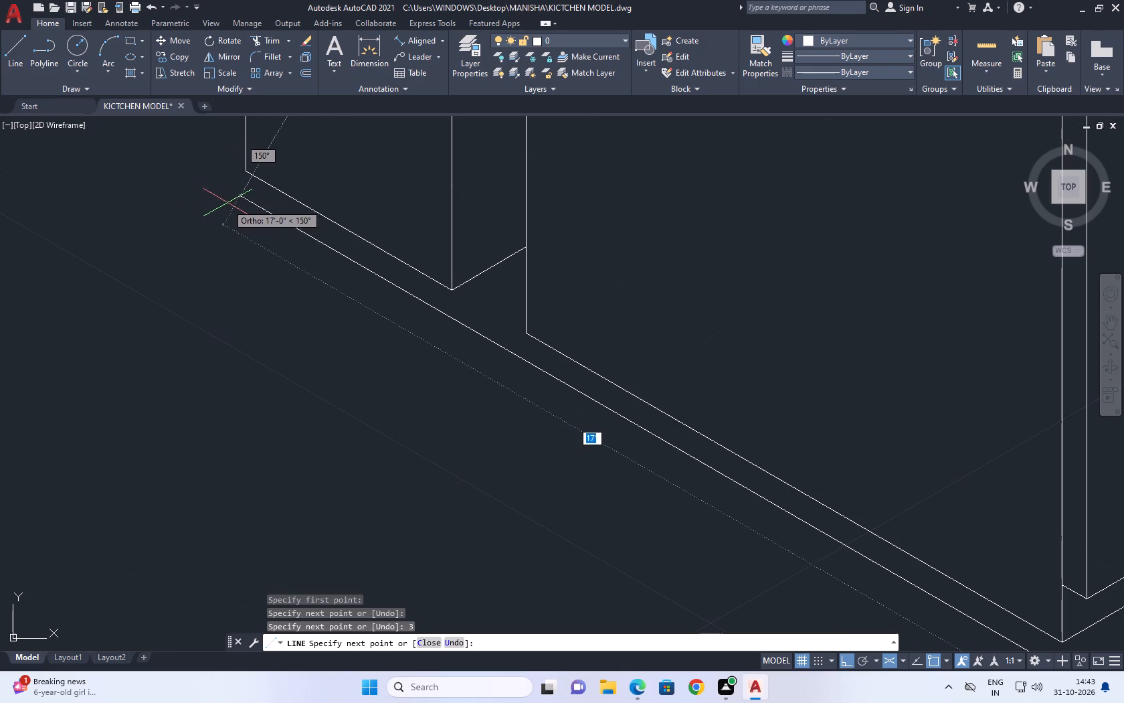
pyautogui.click(228, 200)
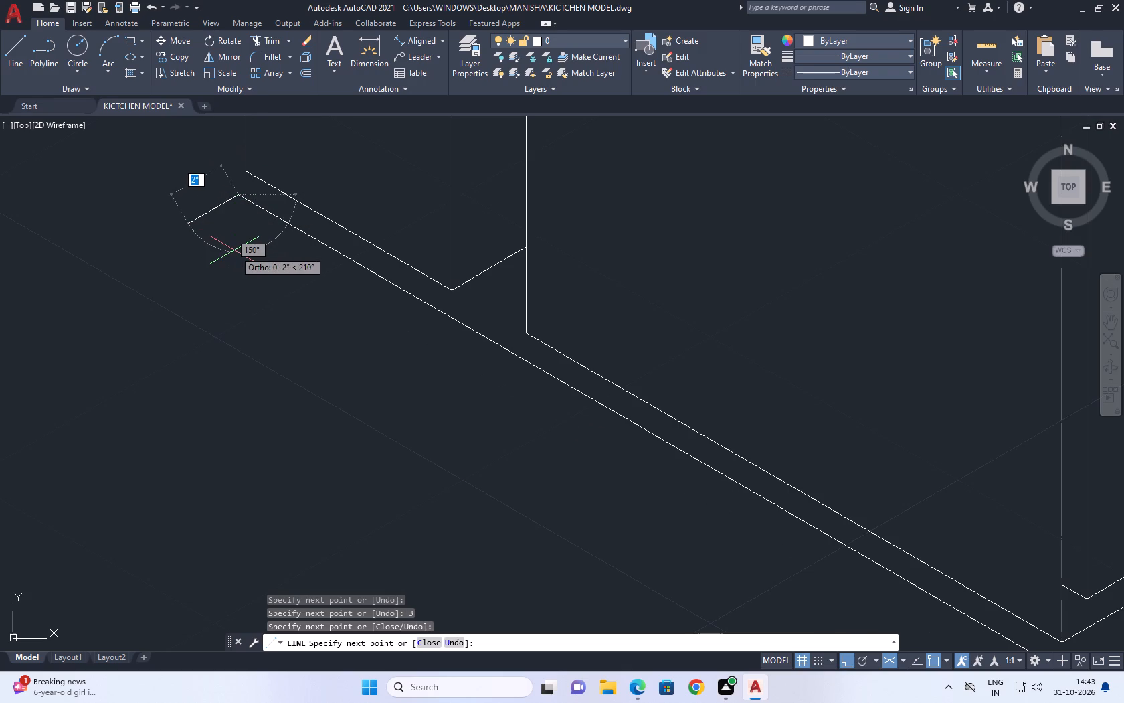
pyautogui.press('Escape')
# Extend the cooktop-side wall's outer vertical edge down to the floor line and trim the floor line's overhang.
pyautogui.moveTo(261, 160); pyautogui.dragTo(298, 248, button='middle')
pyautogui.write('EX')
pyautogui.press('space')
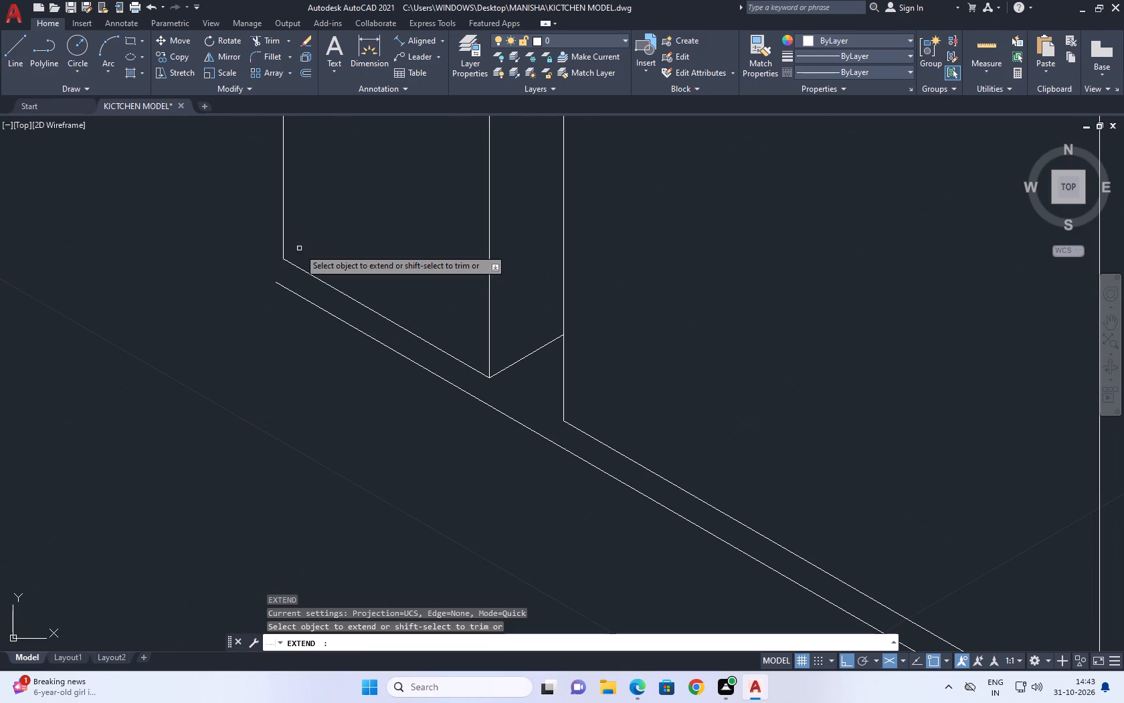
pyautogui.click(288, 229)
pyautogui.click(243, 206)
pyautogui.press('Escape')
pyautogui.write('TR')
pyautogui.press('space')
pyautogui.scroll(2, 291, 267)
pyautogui.click(259, 299)
pyautogui.click(254, 322)
pyautogui.scroll(-4, 336, 288)
pyautogui.press('Escape')
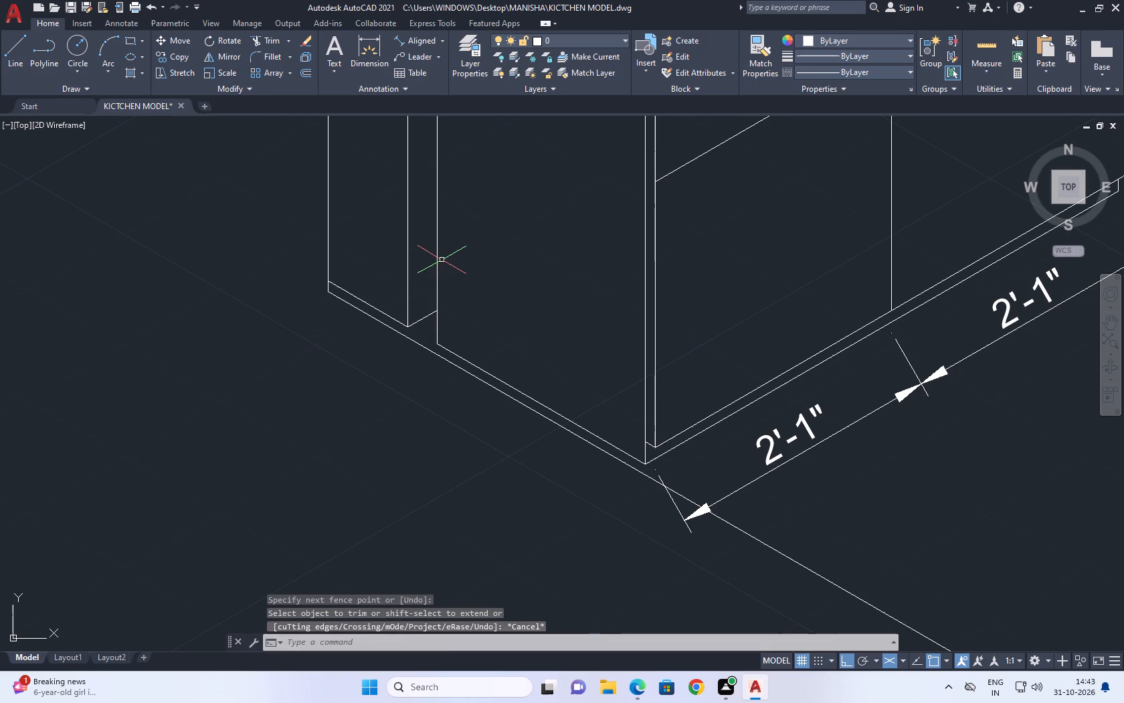
# Copy the floor edge that meets the tall wall 9" straight down, using the right isoplane.
pyautogui.scroll(-1, 466, 269)
pyautogui.moveTo(633, 284); pyautogui.dragTo(583, 259, button='middle')
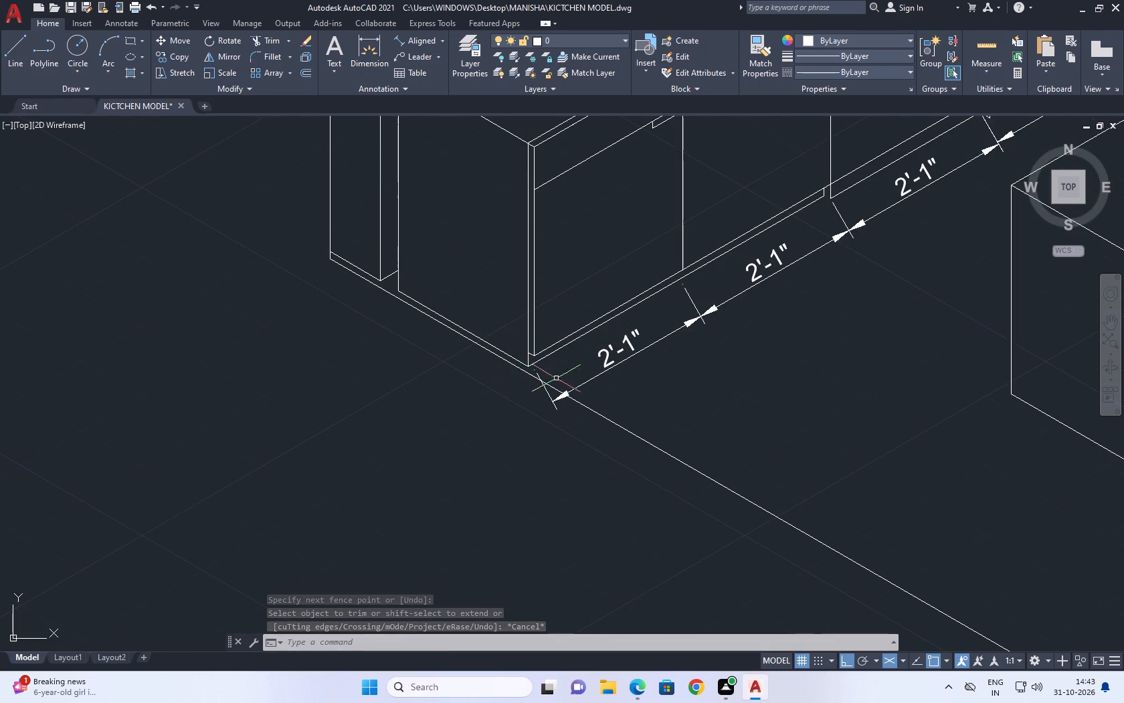
pyautogui.moveTo(561, 380); pyautogui.dragTo(444, 256, button='middle')
pyautogui.scroll(-2, 465, 302)
pyautogui.moveTo(747, 362); pyautogui.dragTo(498, 291, button='middle')
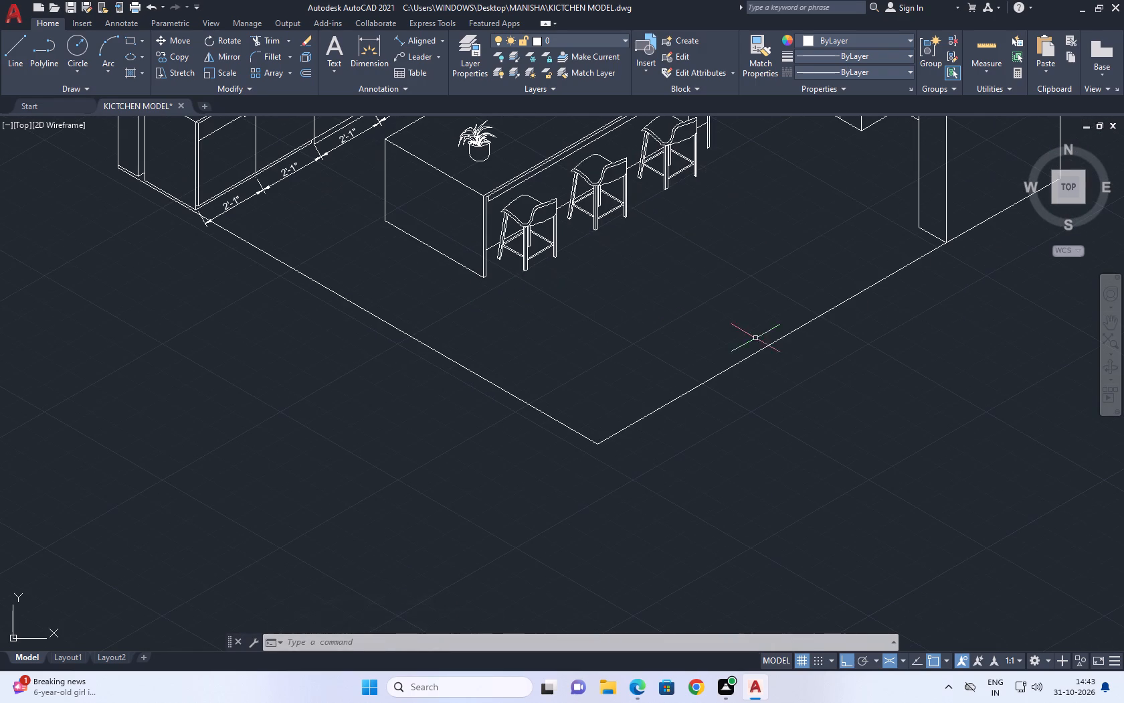
pyautogui.moveTo(808, 345); pyautogui.dragTo(781, 326)
pyautogui.click(718, 287)
pyautogui.moveTo(820, 307); pyautogui.dragTo(668, 296, button='middle')
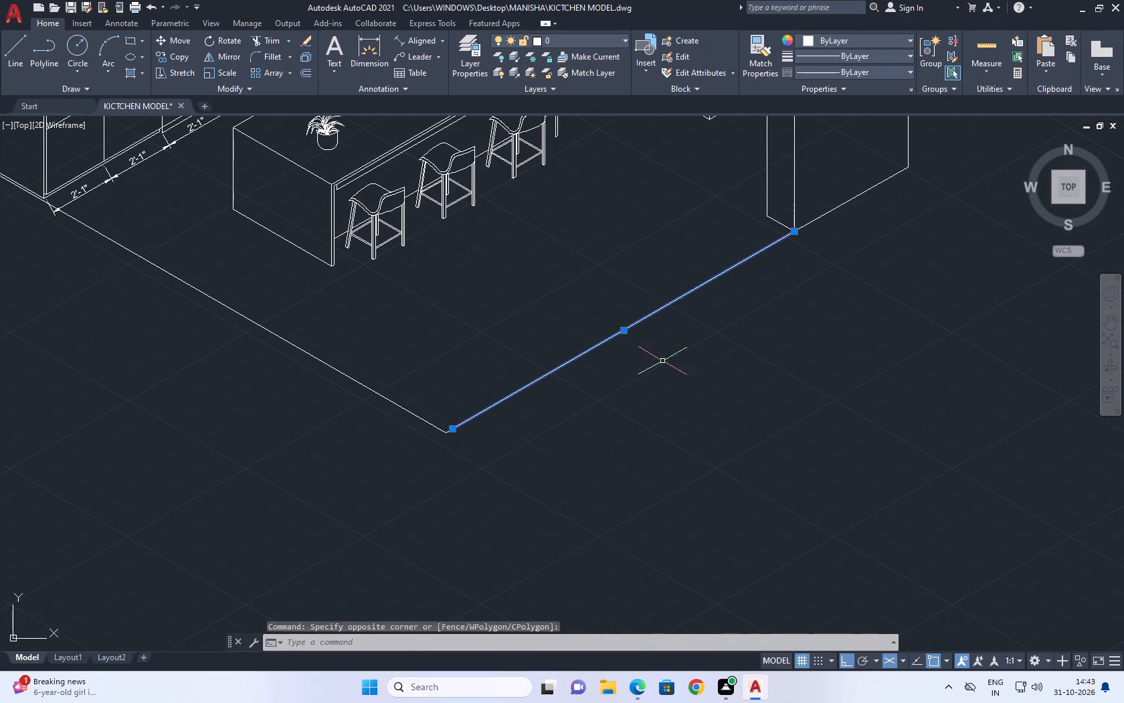
pyautogui.scroll(-2, 603, 358)
pyautogui.moveTo(601, 349); pyautogui.dragTo(664, 336, button='middle')
pyautogui.scroll(2, 439, 341)
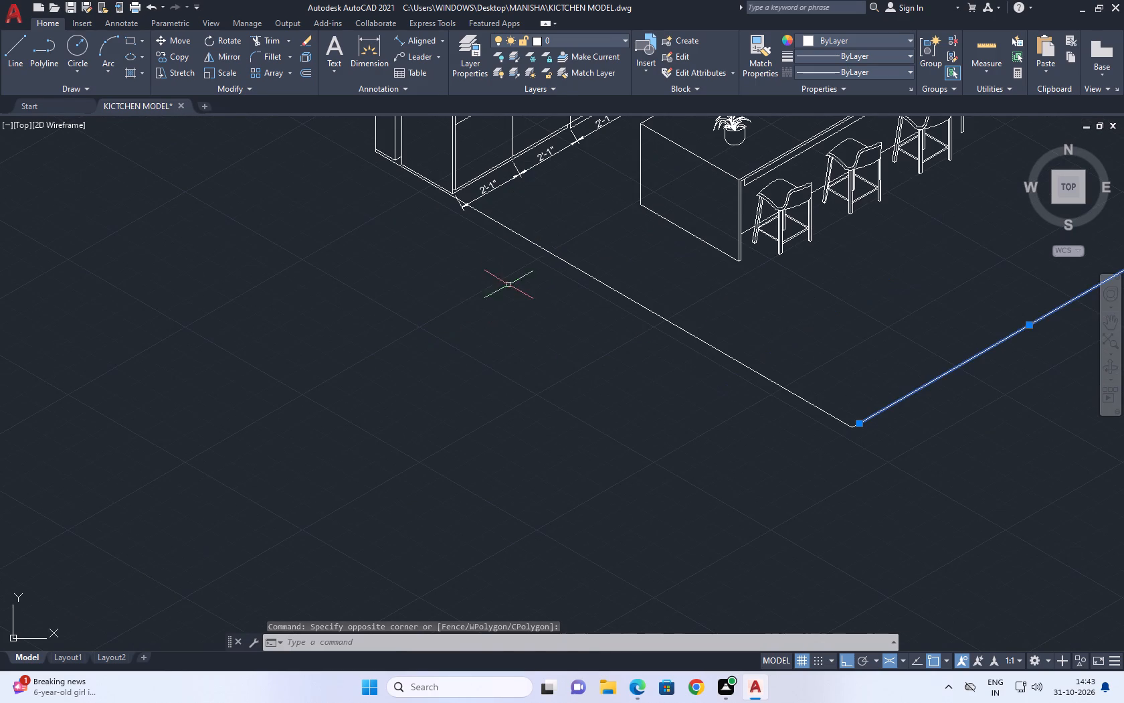
pyautogui.moveTo(612, 240); pyautogui.dragTo(472, 229, button='middle')
pyautogui.press('c')
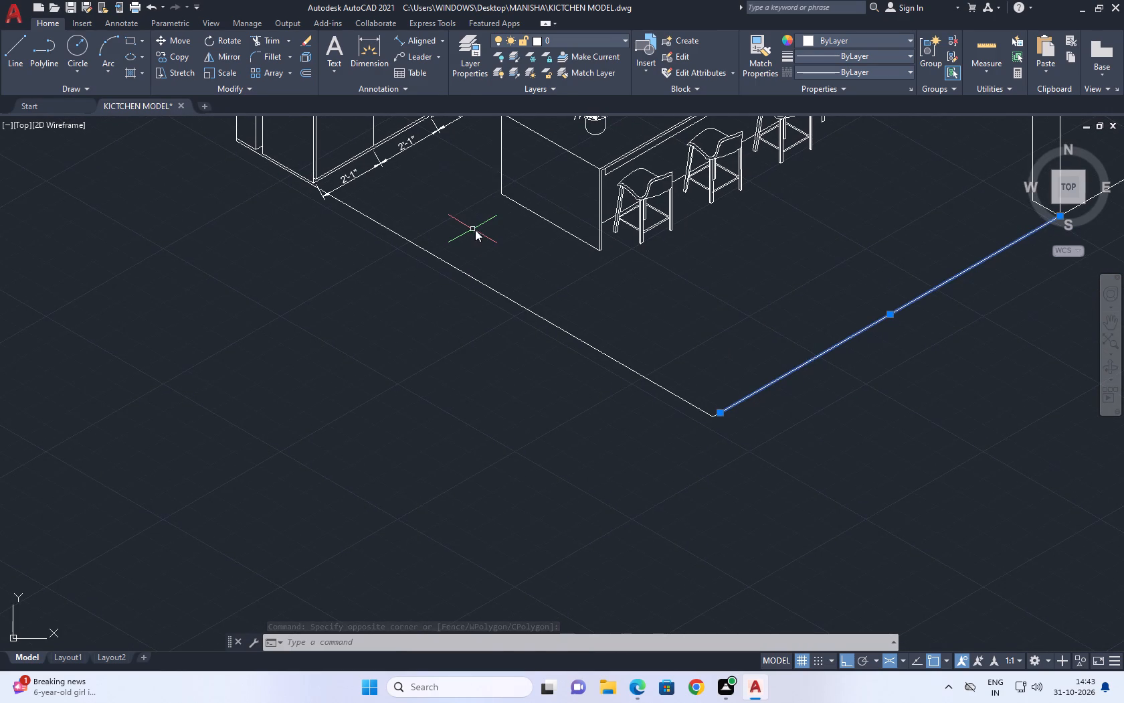
pyautogui.press('o')
pyautogui.press('space')
pyautogui.click(719, 410)
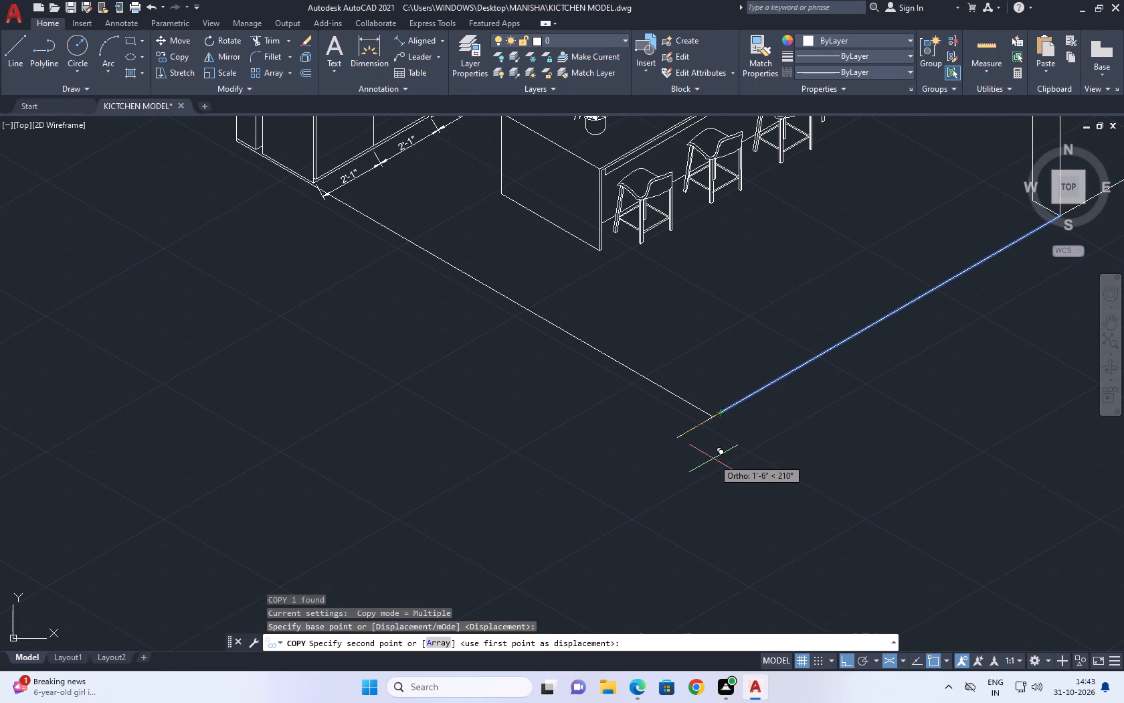
pyautogui.press('F5')
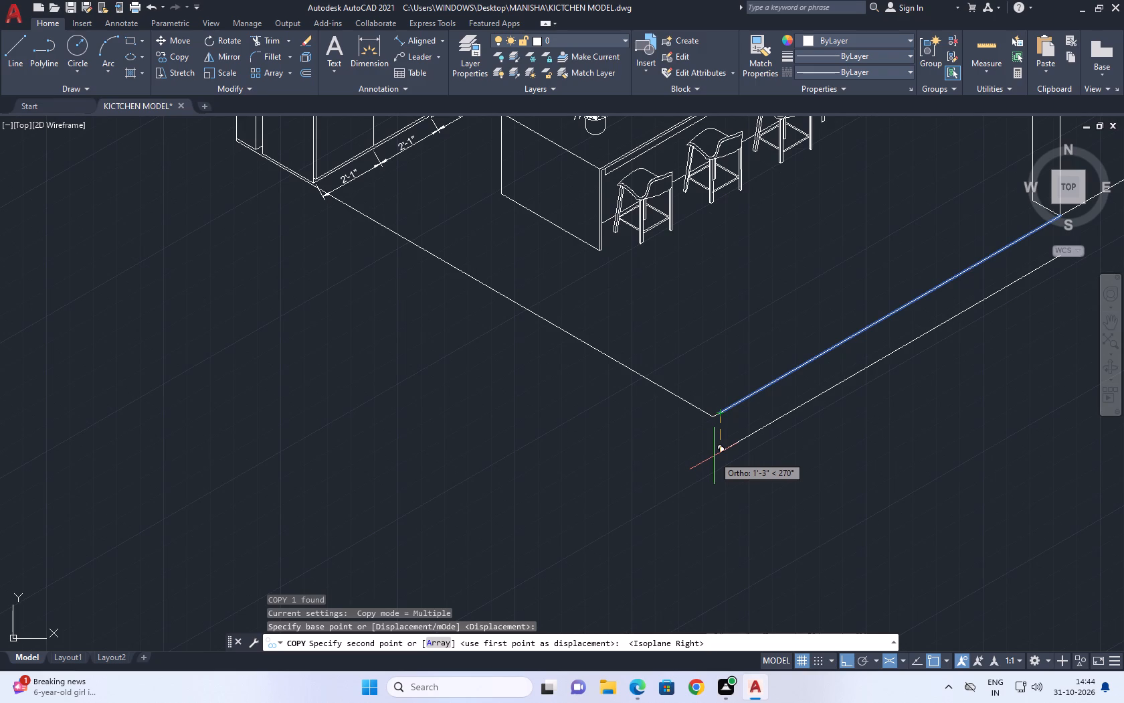
pyautogui.write('9')
pyautogui.press('space')
pyautogui.press('Escape')
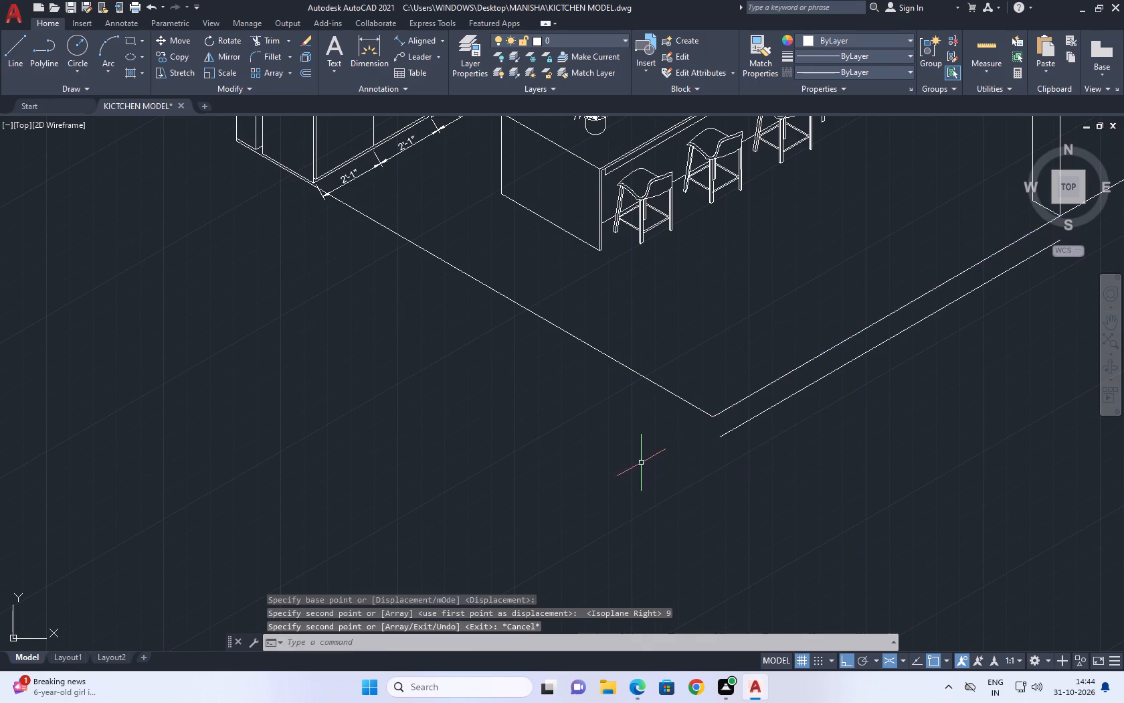
# Copy the long floor edge running past the base cabinets 9" straight down.
pyautogui.moveTo(699, 380); pyautogui.dragTo(679, 372)
pyautogui.click(586, 412)
pyautogui.press('c')
pyautogui.press('o')
pyautogui.press('space')
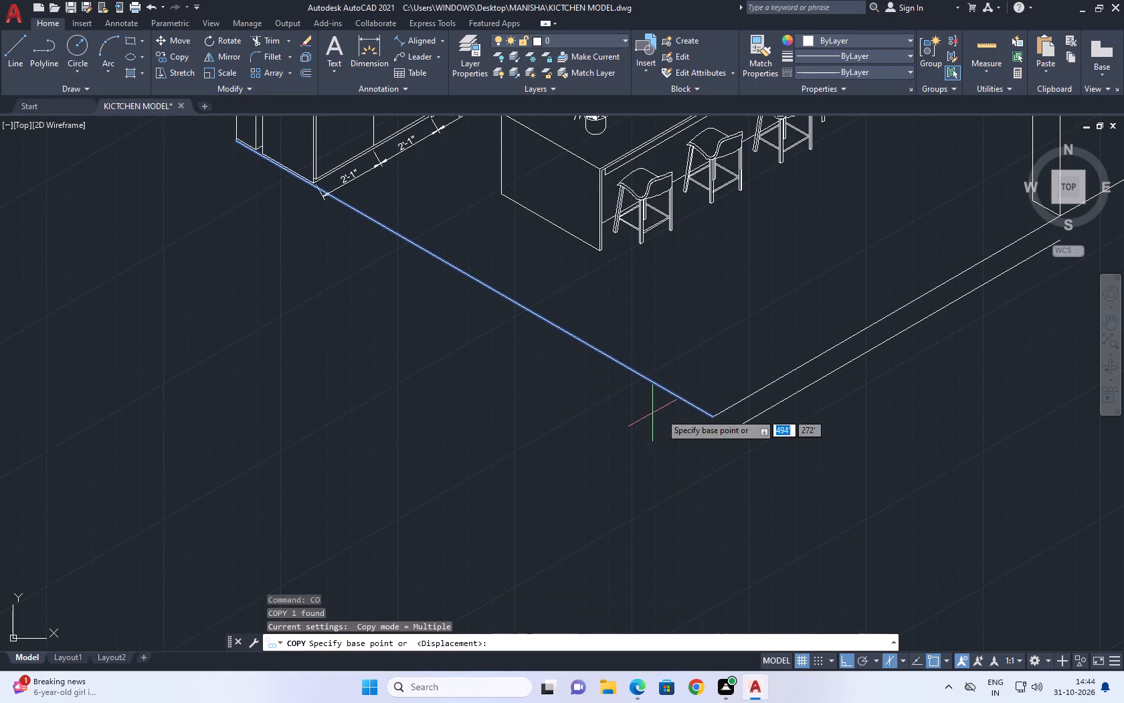
pyautogui.click(717, 416)
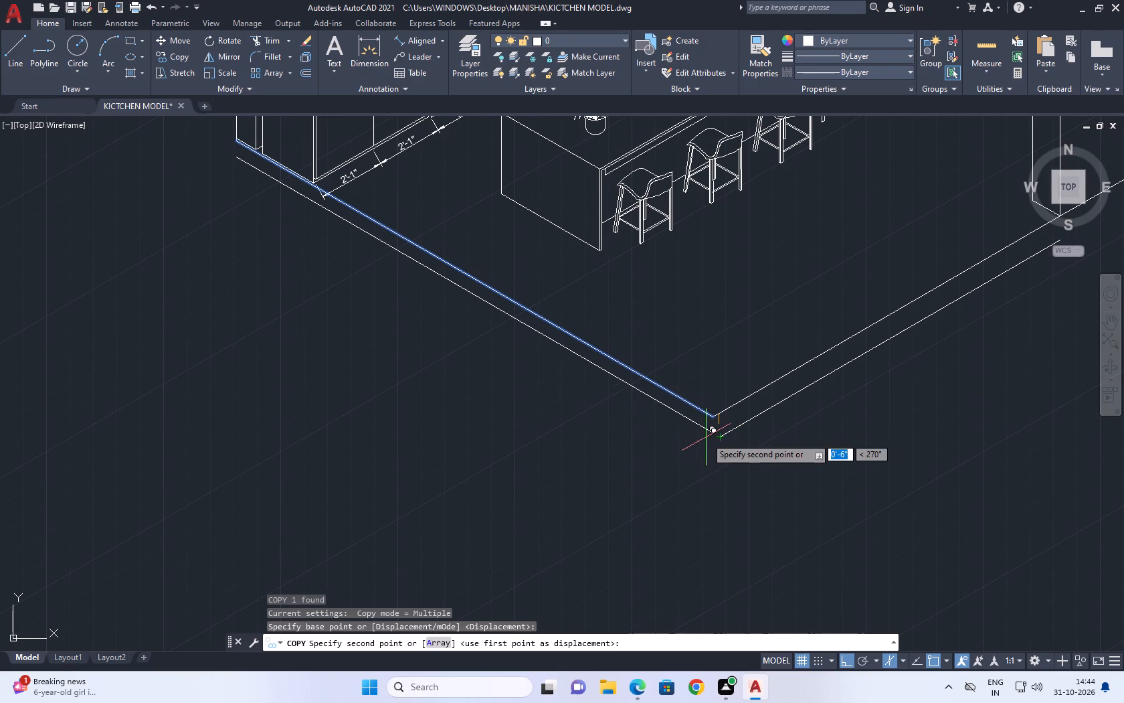
pyautogui.write('9')
pyautogui.press('space')
pyautogui.press('Escape')
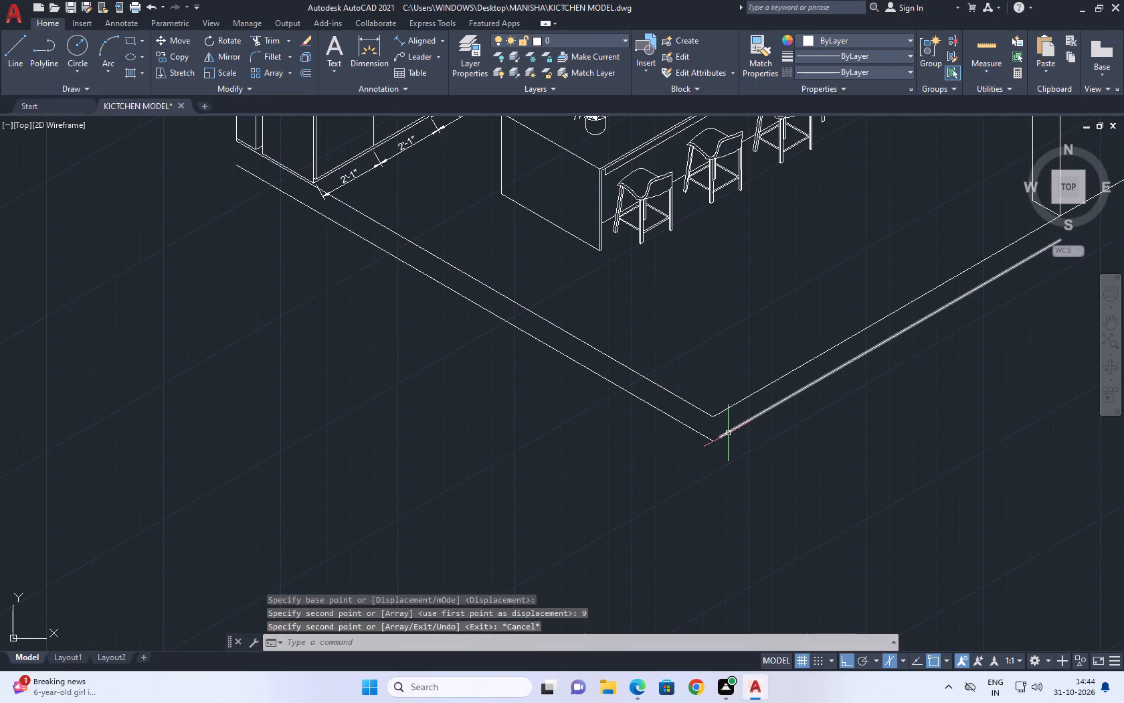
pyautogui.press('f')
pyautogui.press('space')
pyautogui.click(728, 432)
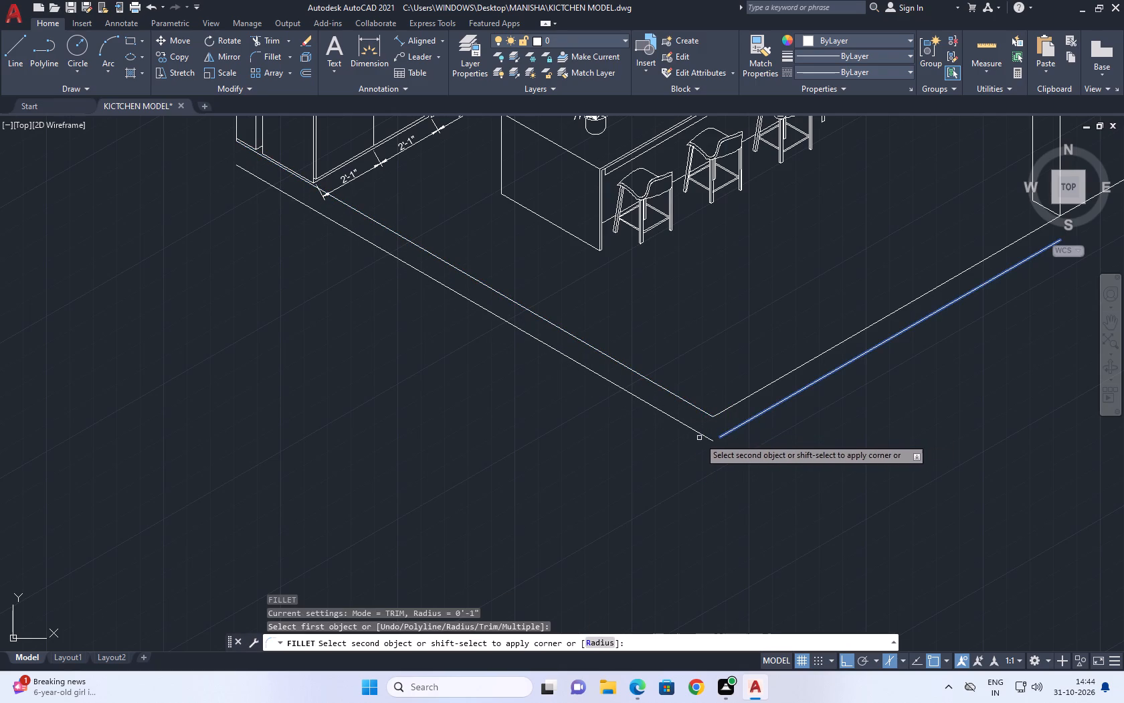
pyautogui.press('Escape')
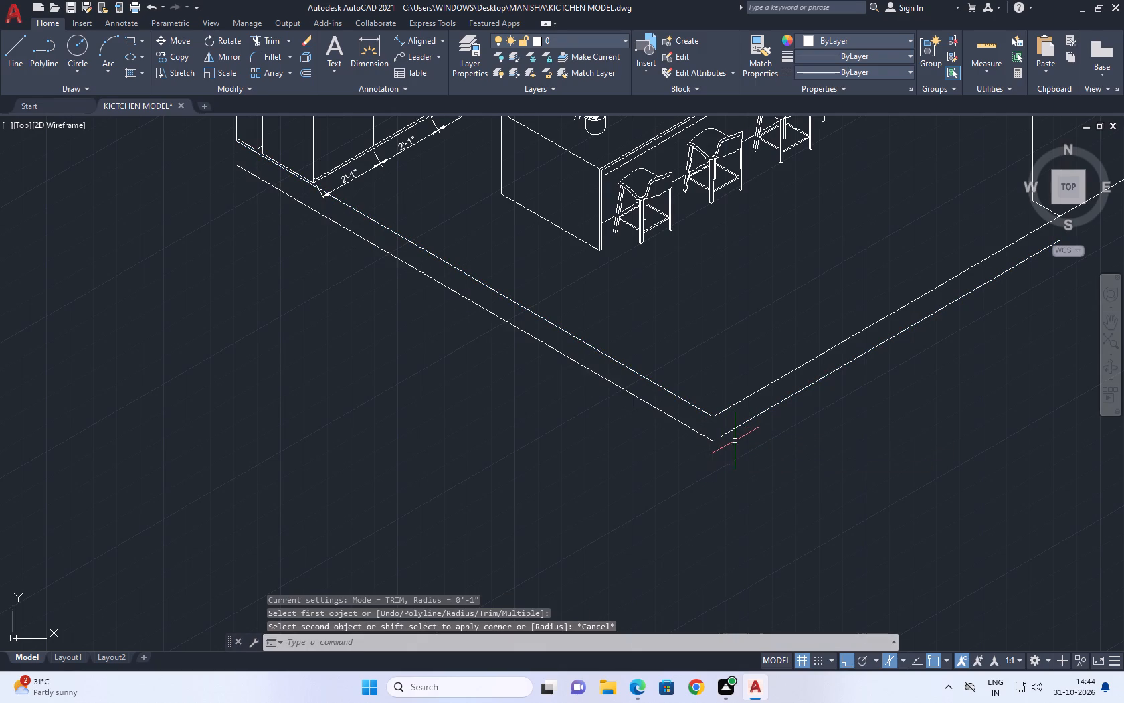
# Extend the lower copied edge on the tall-wall side to meet the other lower edge at the slab's front corner.
pyautogui.scroll(3, 736, 437)
pyautogui.press('e')
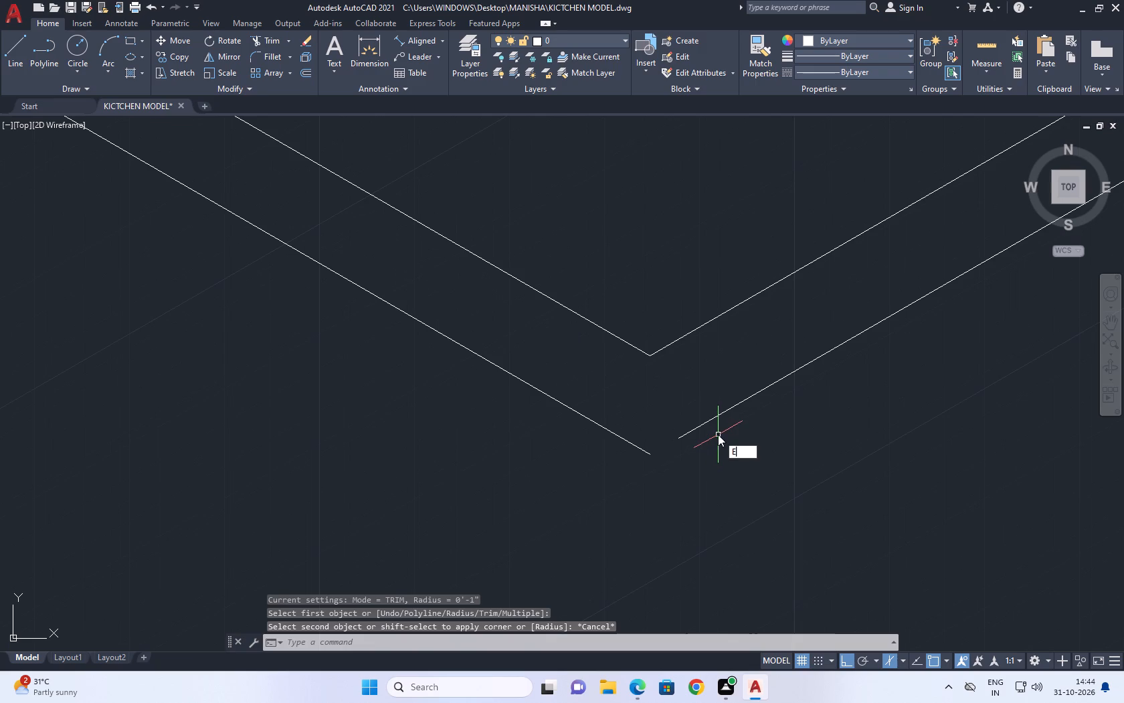
pyautogui.press('c')
pyautogui.press('Escape')
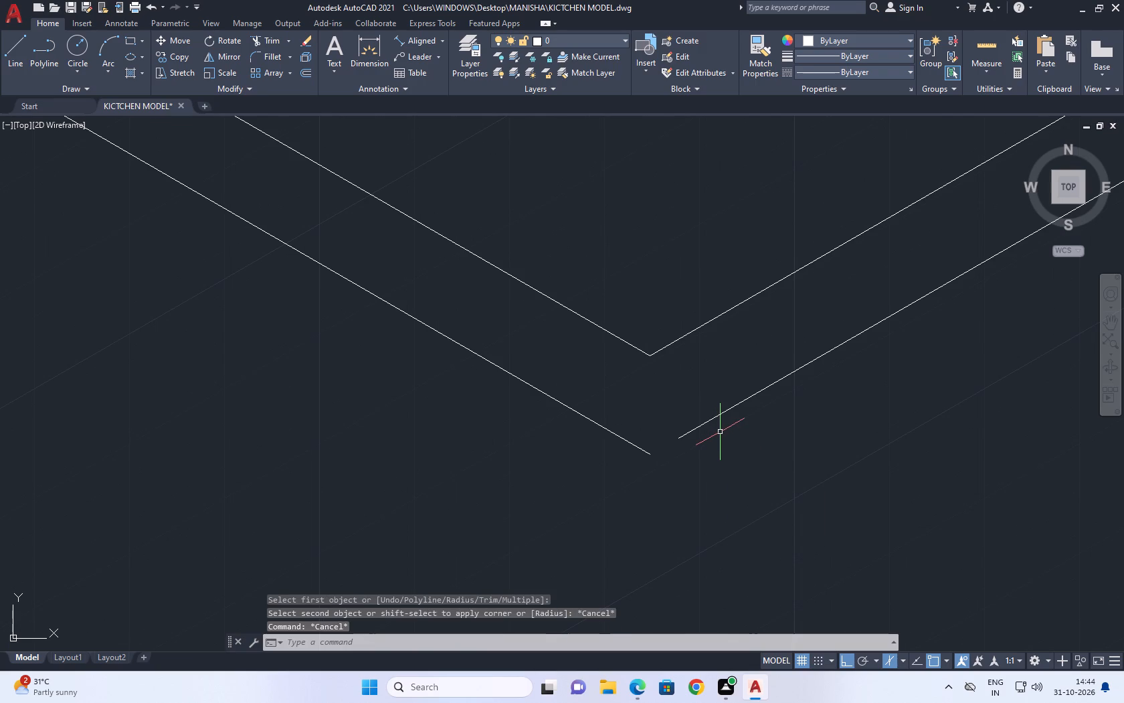
pyautogui.write('EX')
pyautogui.press('space')
pyautogui.click(698, 401)
pyautogui.click(707, 444)
pyautogui.press('Escape')
pyautogui.scroll(-3, 694, 438)
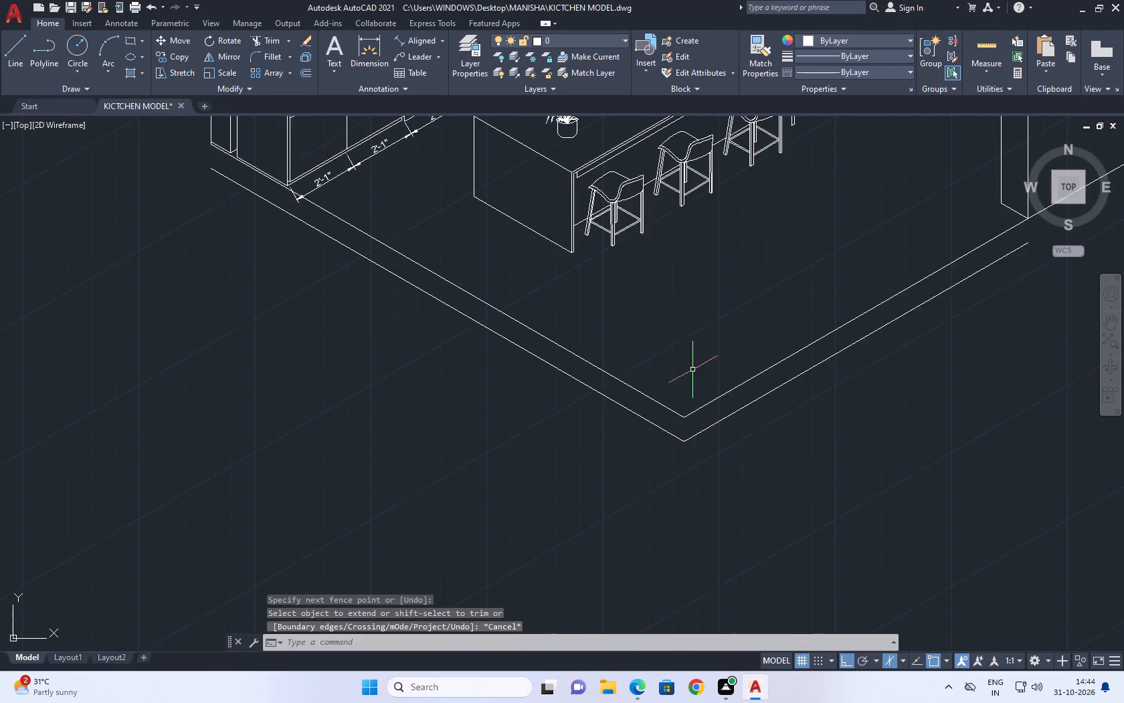
# Draw a vertical line from the floor edge's end at the cooktop-side wall down past the lower slab edge.
pyautogui.moveTo(687, 362); pyautogui.dragTo(686, 424, button='middle')
pyautogui.moveTo(526, 380); pyautogui.dragTo(547, 422, button='middle')
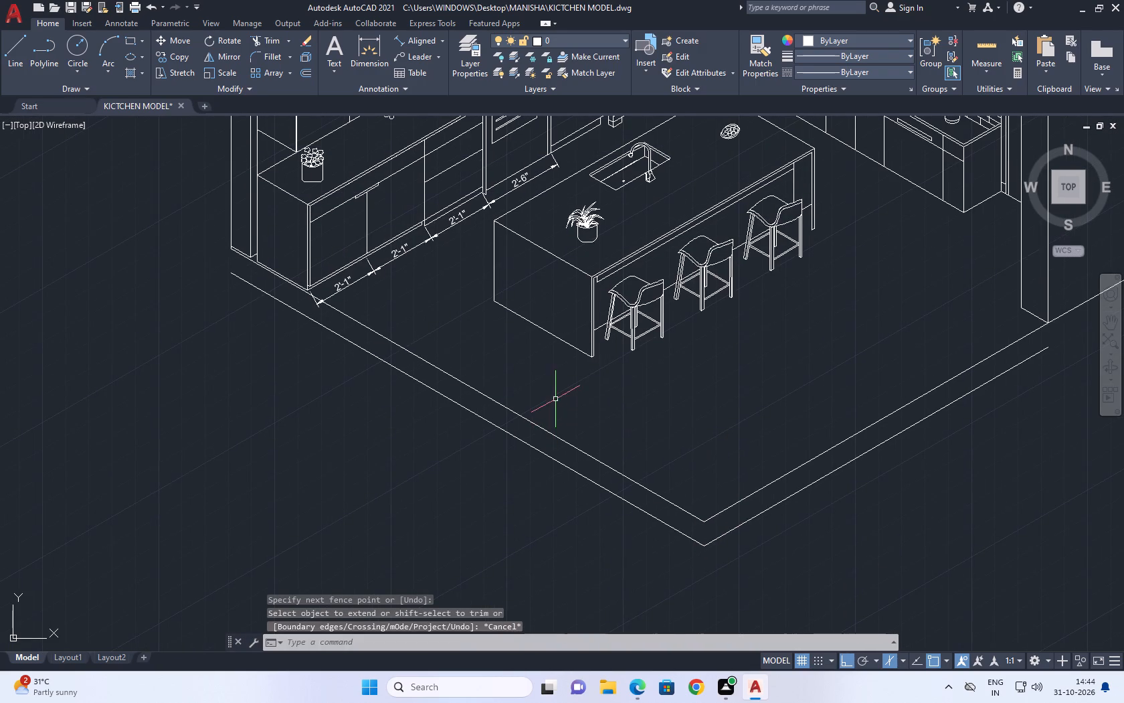
pyautogui.moveTo(627, 378); pyautogui.dragTo(594, 386, button='middle')
pyautogui.moveTo(737, 414); pyautogui.dragTo(622, 389, button='middle')
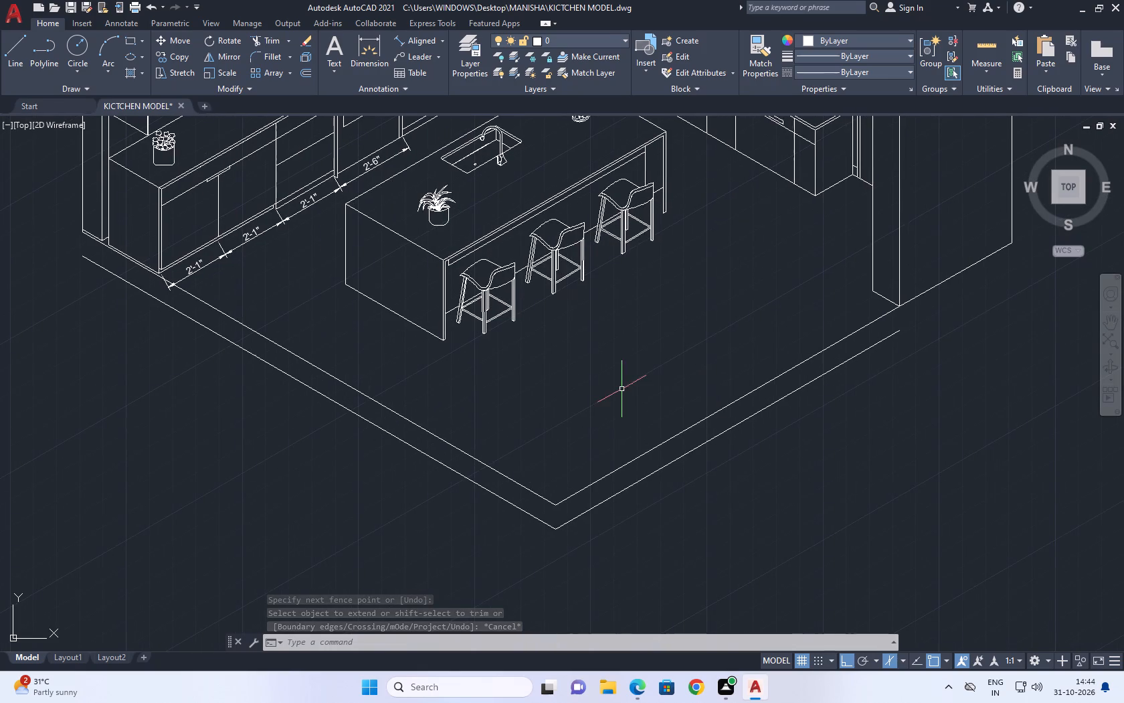
pyautogui.moveTo(848, 346); pyautogui.dragTo(551, 335, button='middle')
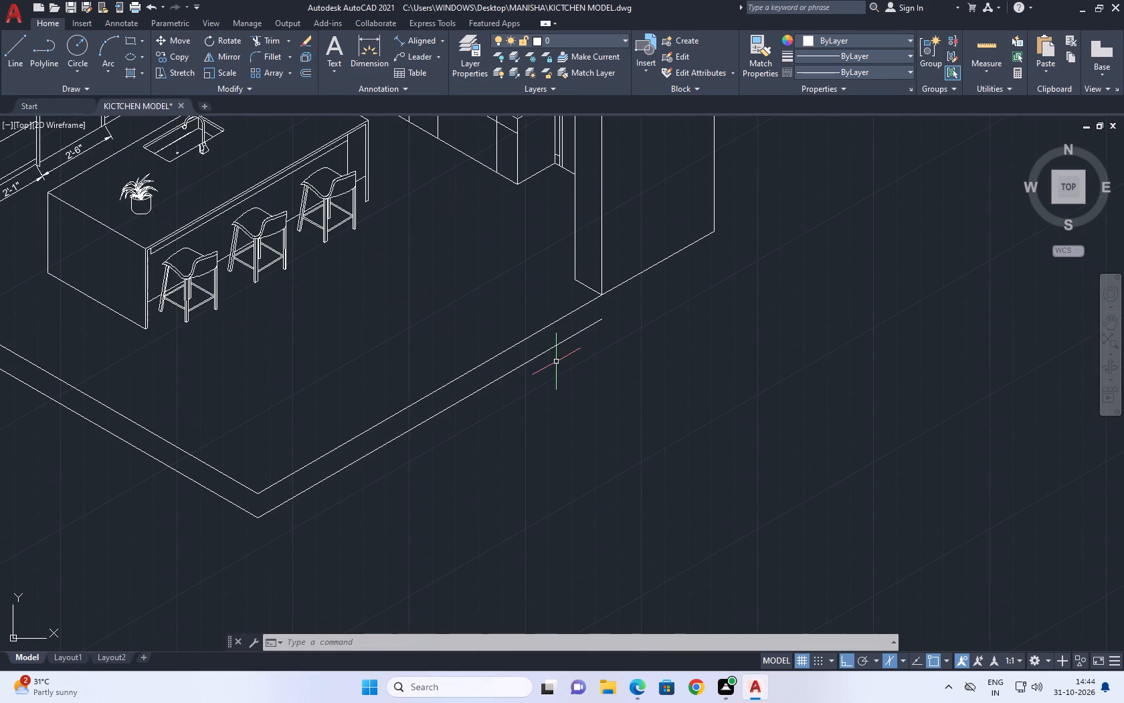
pyautogui.moveTo(552, 340); pyautogui.dragTo(594, 386, button='middle')
pyautogui.moveTo(547, 325); pyautogui.dragTo(860, 367, button='middle')
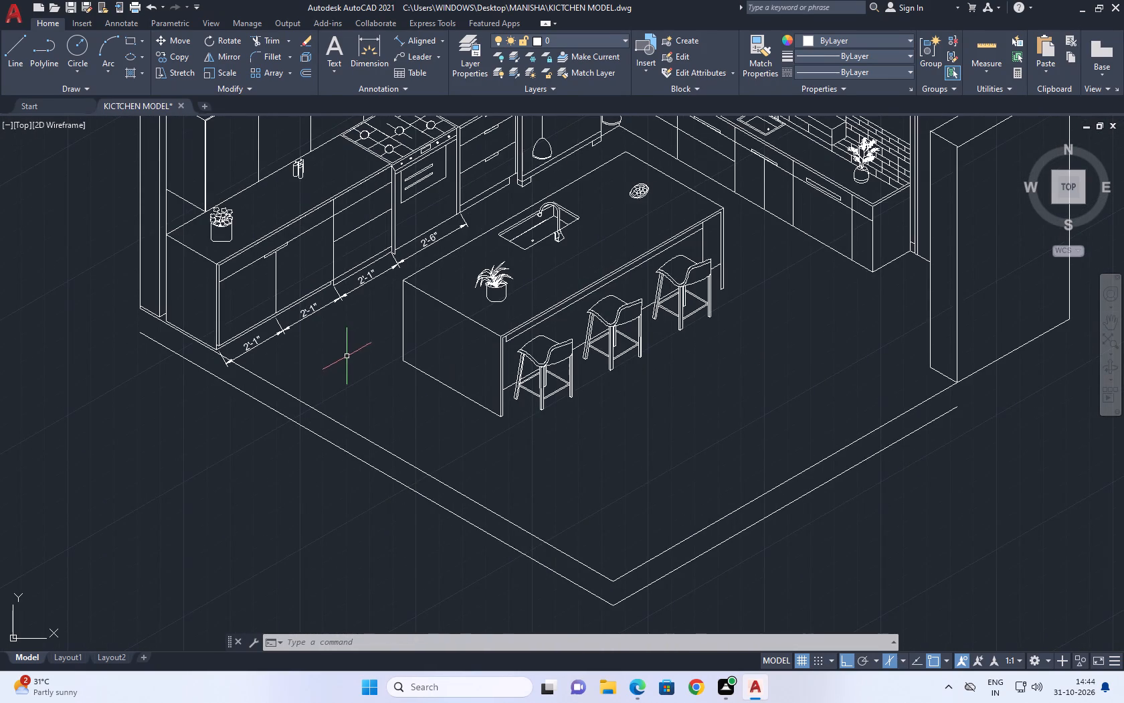
pyautogui.moveTo(159, 324); pyautogui.dragTo(472, 350, button='middle')
pyautogui.click(4, 62)
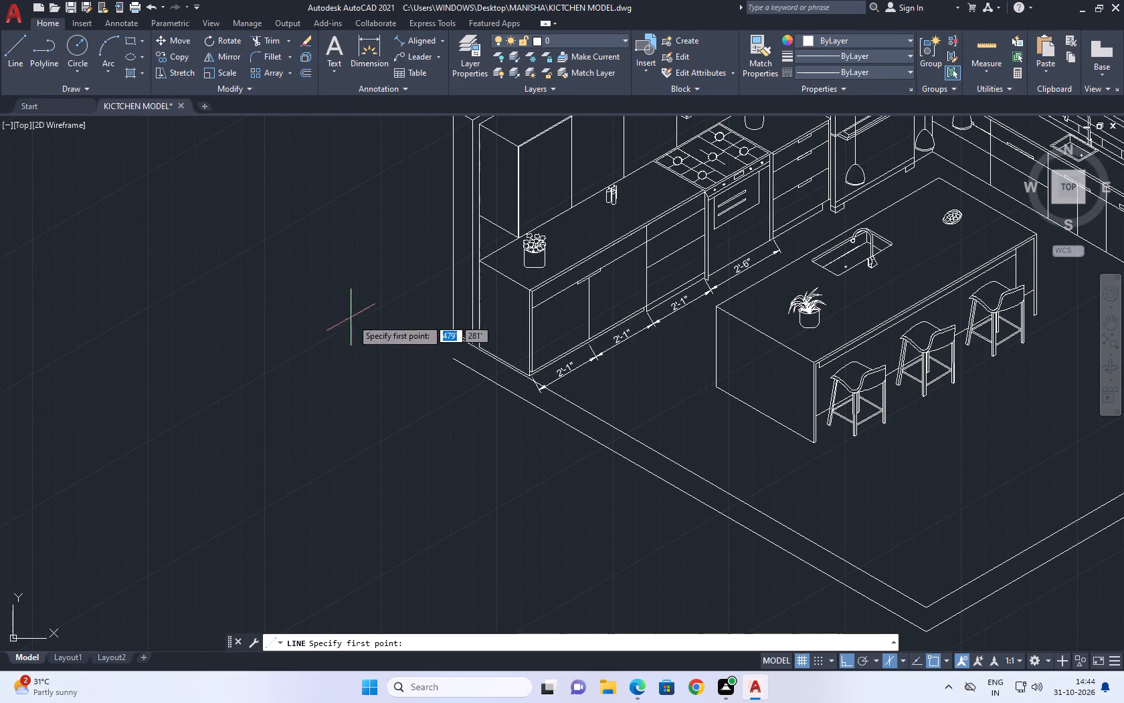
pyautogui.scroll(2, 405, 349)
pyautogui.scroll(2, 520, 318)
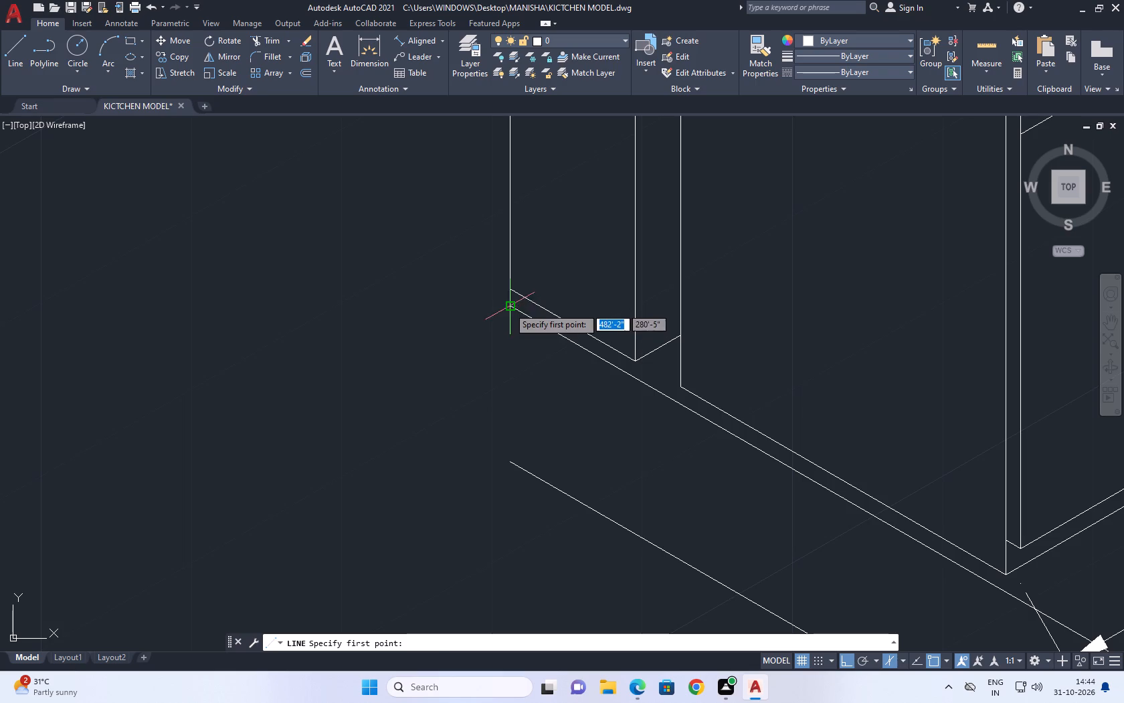
pyautogui.click(508, 307)
pyautogui.moveTo(460, 500); pyautogui.dragTo(606, 323, button='middle')
pyautogui.click(570, 382)
pyautogui.rightClick(587, 319)
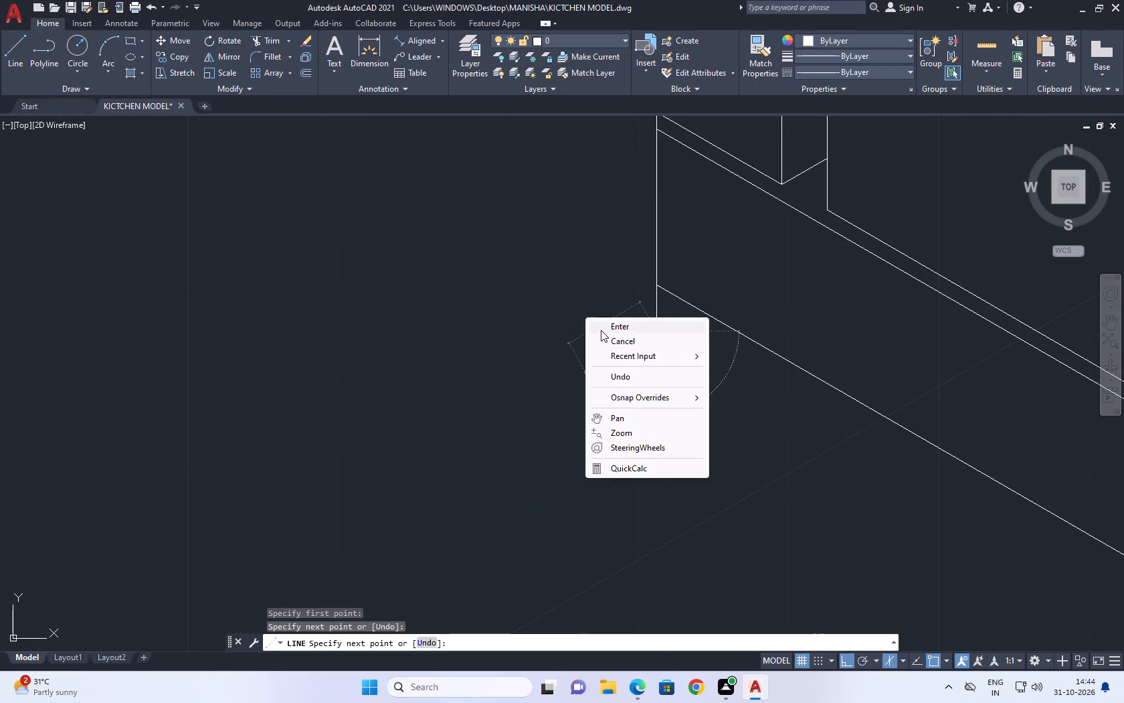
pyautogui.click(629, 339)
# Trim the vertical line's overhang below the lower slab edge at the cooktop-side wall end.
pyautogui.click(272, 40)
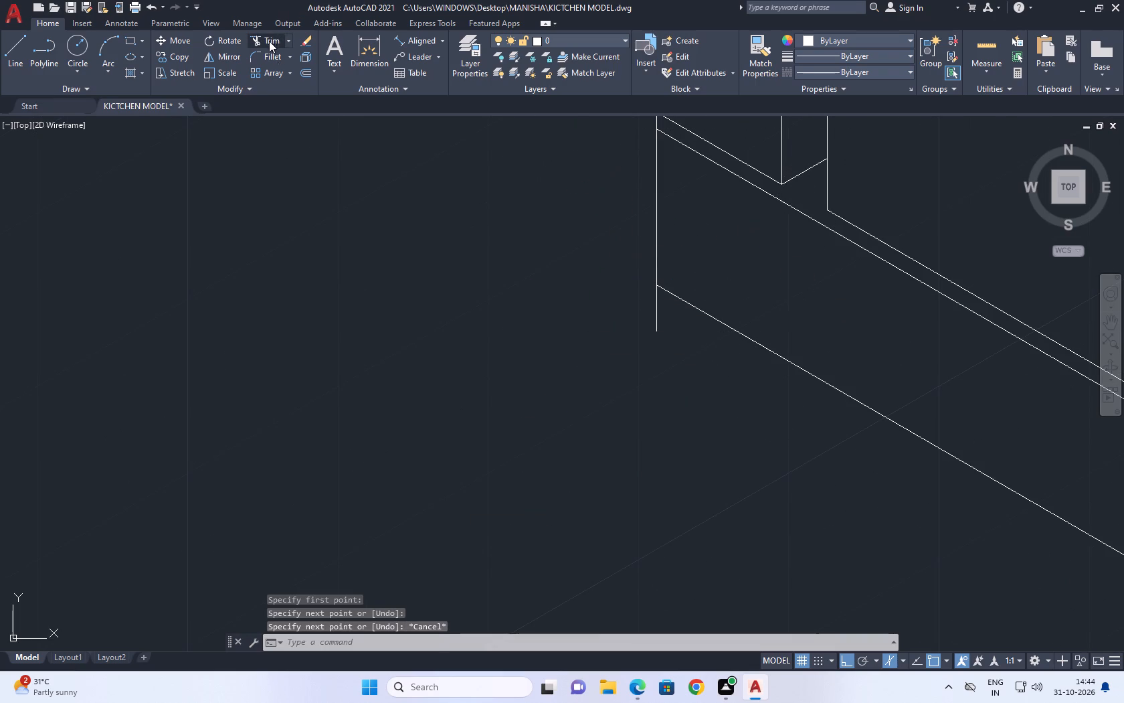
pyautogui.click(657, 304)
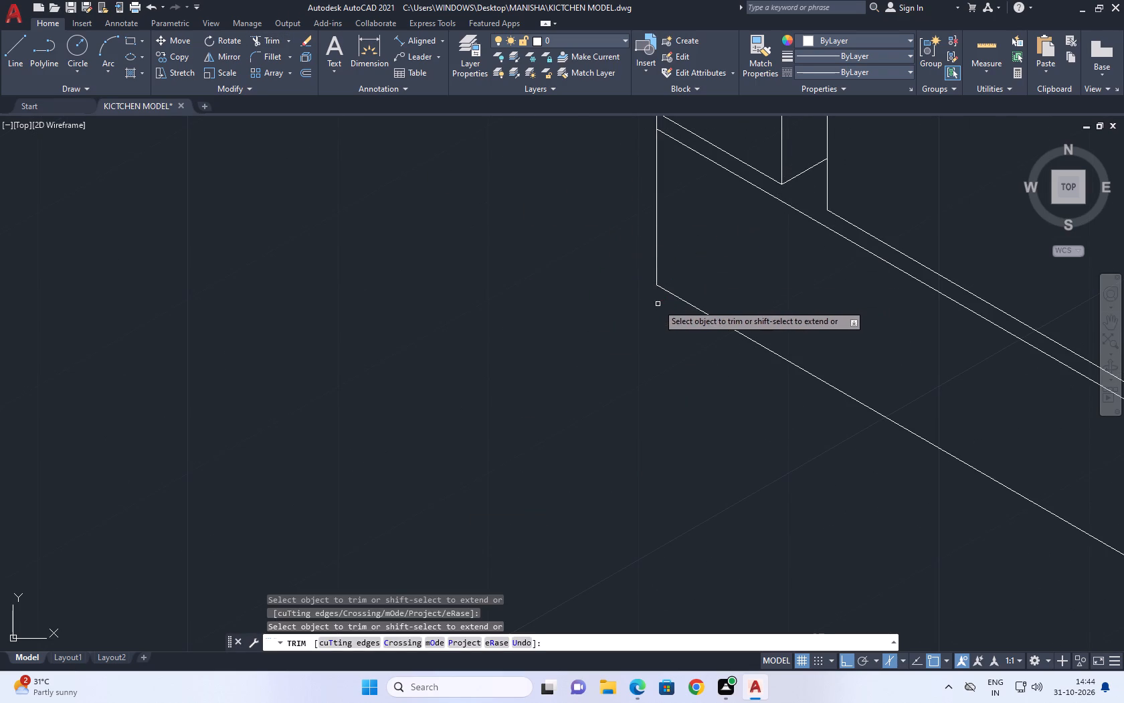
pyautogui.rightClick(569, 311)
pyautogui.click(611, 333)
# Erase the short extra segment at the front corner of the upper floor outline.
pyautogui.scroll(-2, 619, 299)
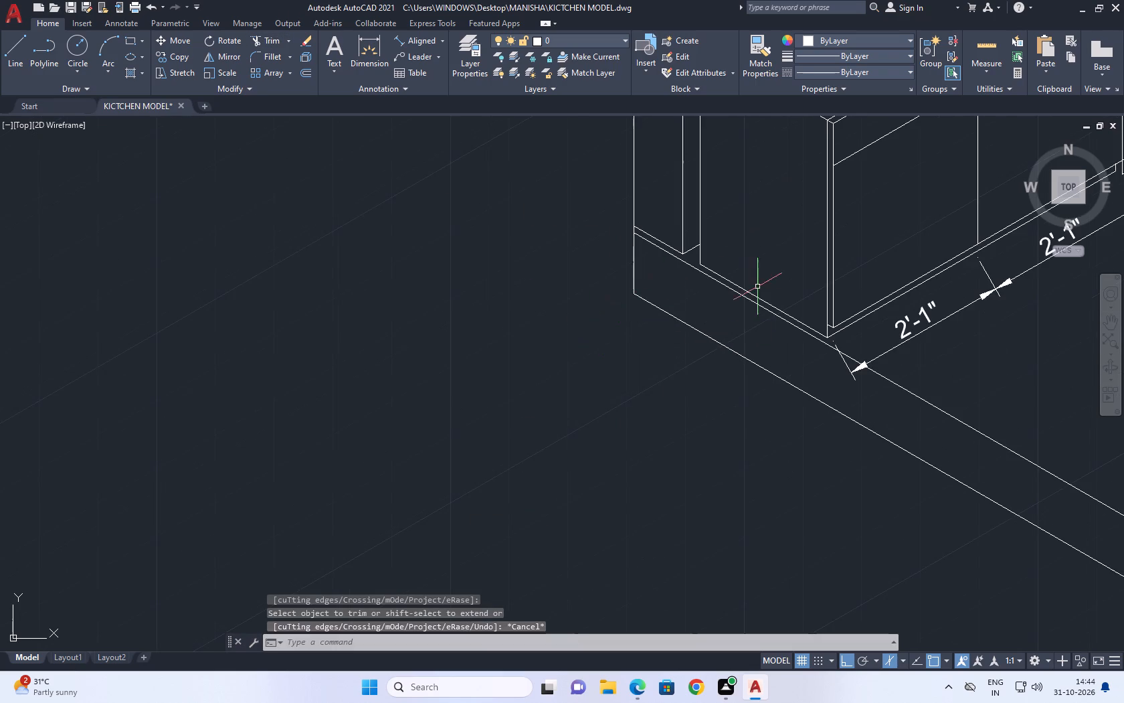
pyautogui.moveTo(741, 283); pyautogui.dragTo(519, 259, button='middle')
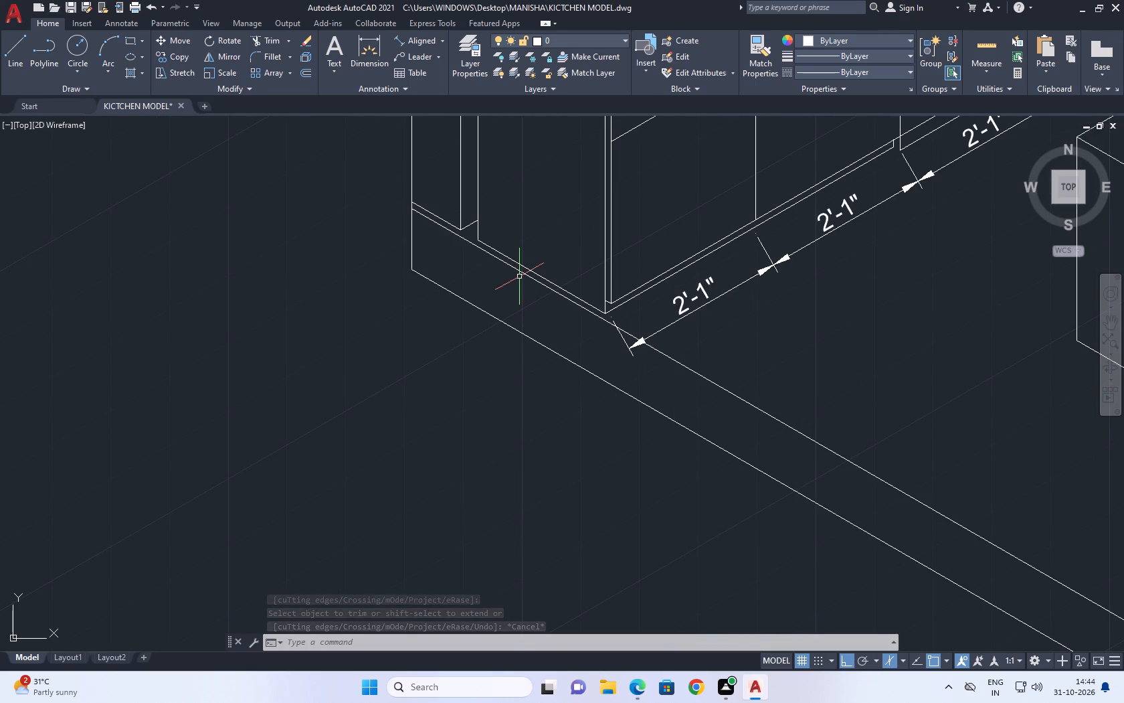
pyautogui.scroll(-3, 532, 283)
pyautogui.moveTo(700, 289); pyautogui.dragTo(559, 260, button='middle')
pyautogui.moveTo(789, 310); pyautogui.dragTo(667, 319, button='middle')
pyautogui.scroll(2, 548, 400)
pyautogui.click(472, 377)
pyautogui.click(537, 458)
pyautogui.moveTo(505, 312); pyautogui.dragTo(506, 321, button='right')
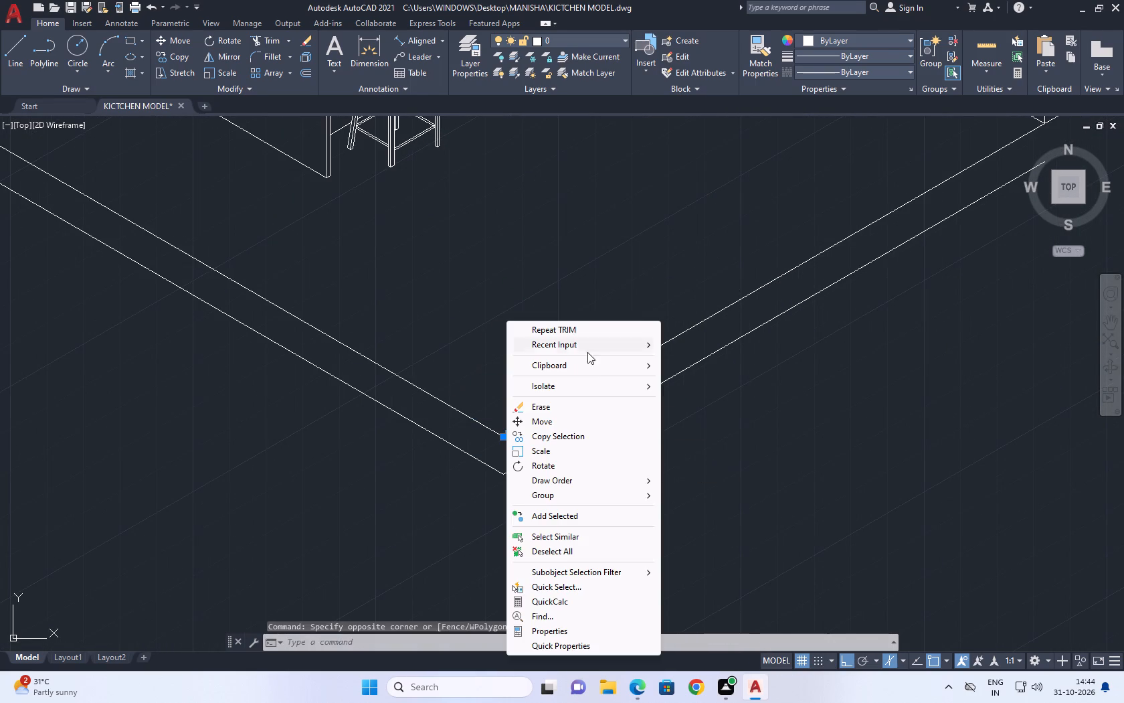
pyautogui.click(545, 408)
# Stretch the tall-wall side's upper floor edge to the endpoint of the other upper edge, closing the front corner.
pyautogui.moveTo(540, 400); pyautogui.dragTo(595, 325, button='middle')
pyautogui.scroll(1, 583, 361)
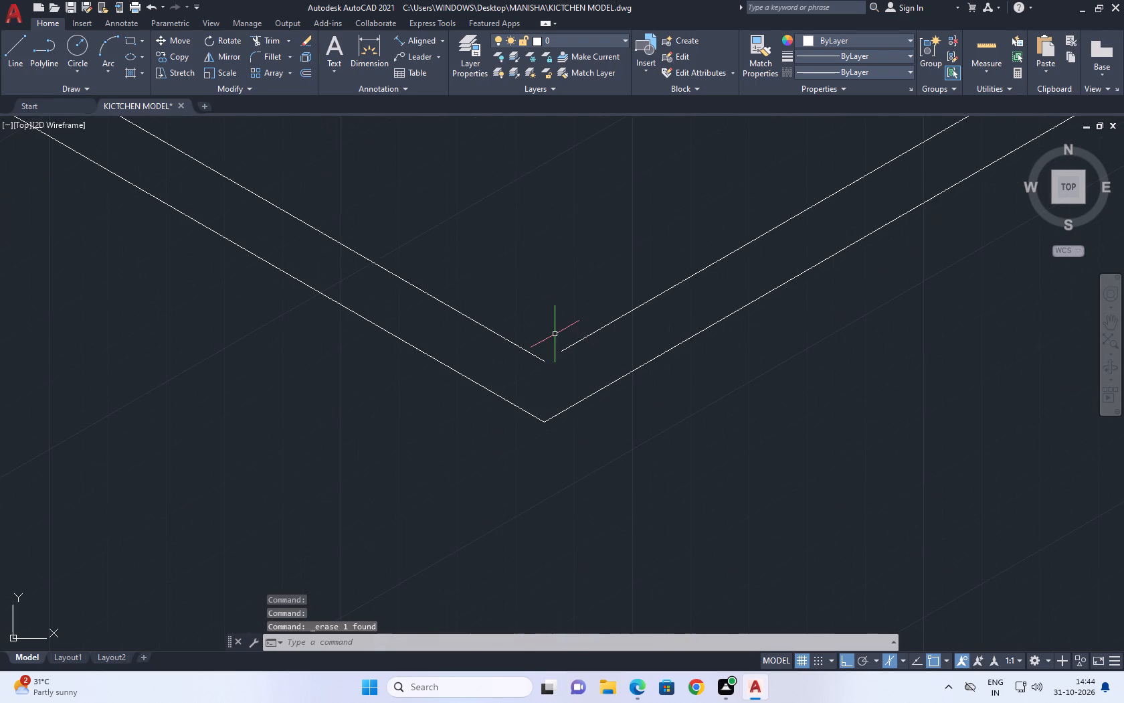
pyautogui.click(565, 356)
pyautogui.click(553, 331)
pyautogui.scroll(2, 565, 365)
pyautogui.click(556, 331)
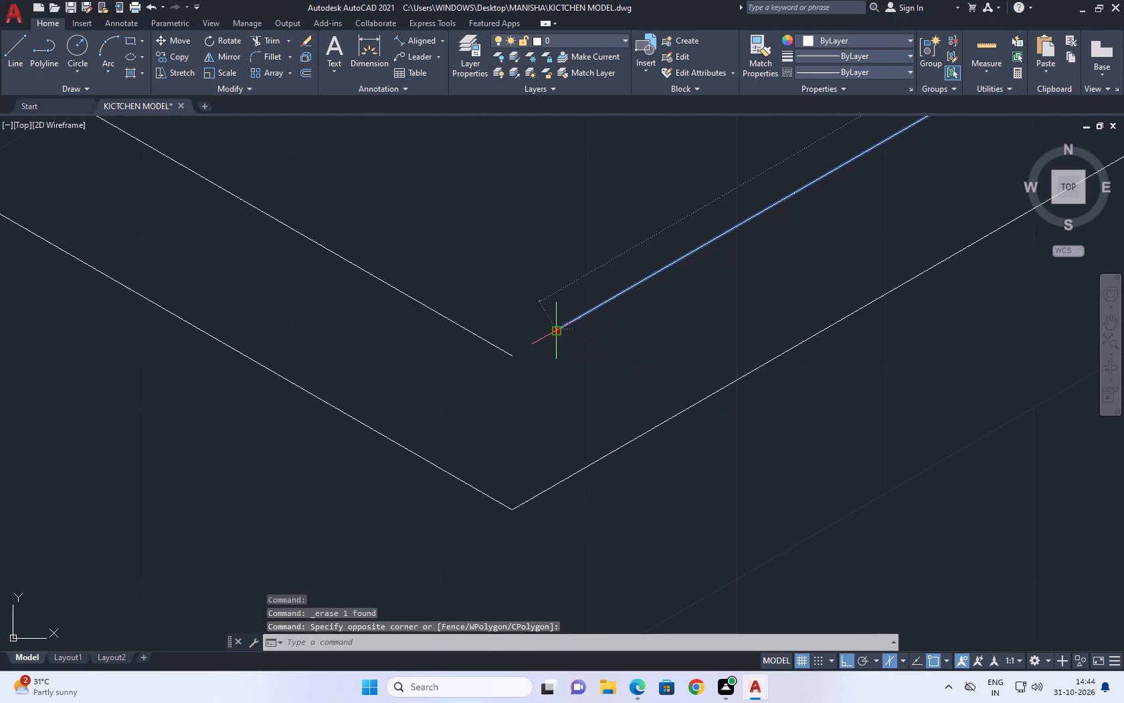
pyautogui.click(517, 356)
pyautogui.rightClick(553, 291)
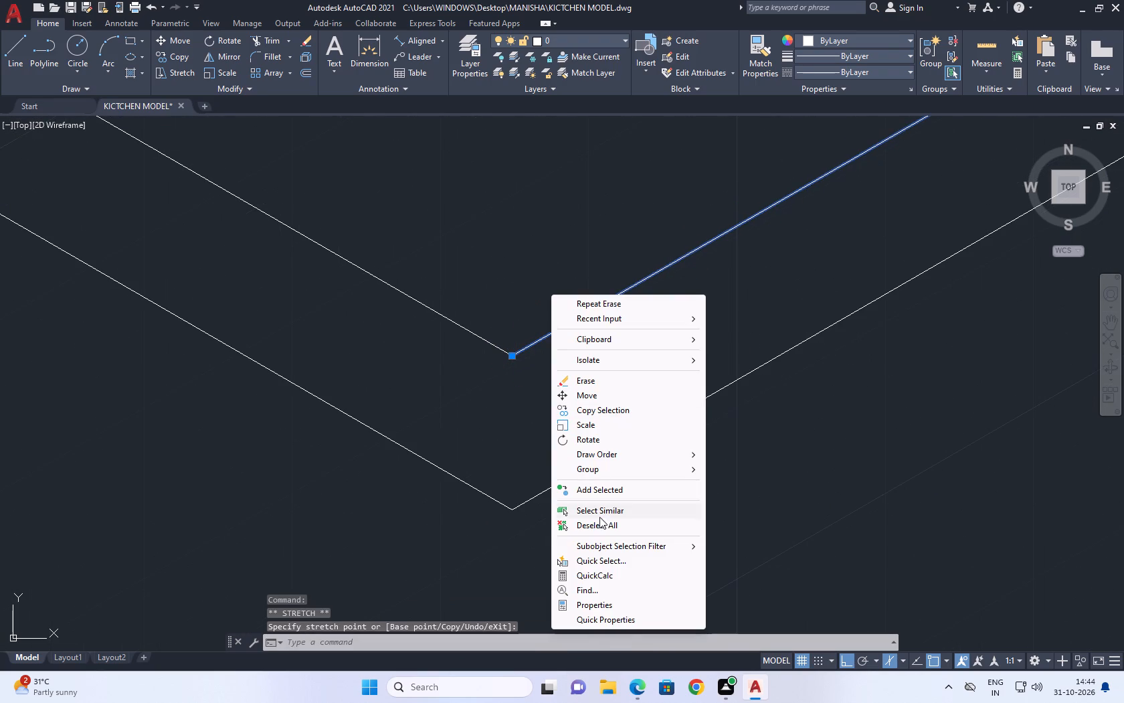
pyautogui.click(599, 526)
# Fillet the tall wall's outer vertical edge with the lower slab edge using radius 0, so they meet in a sharp corner.
pyautogui.scroll(-4, 548, 417)
pyautogui.moveTo(803, 269); pyautogui.dragTo(771, 329, button='middle')
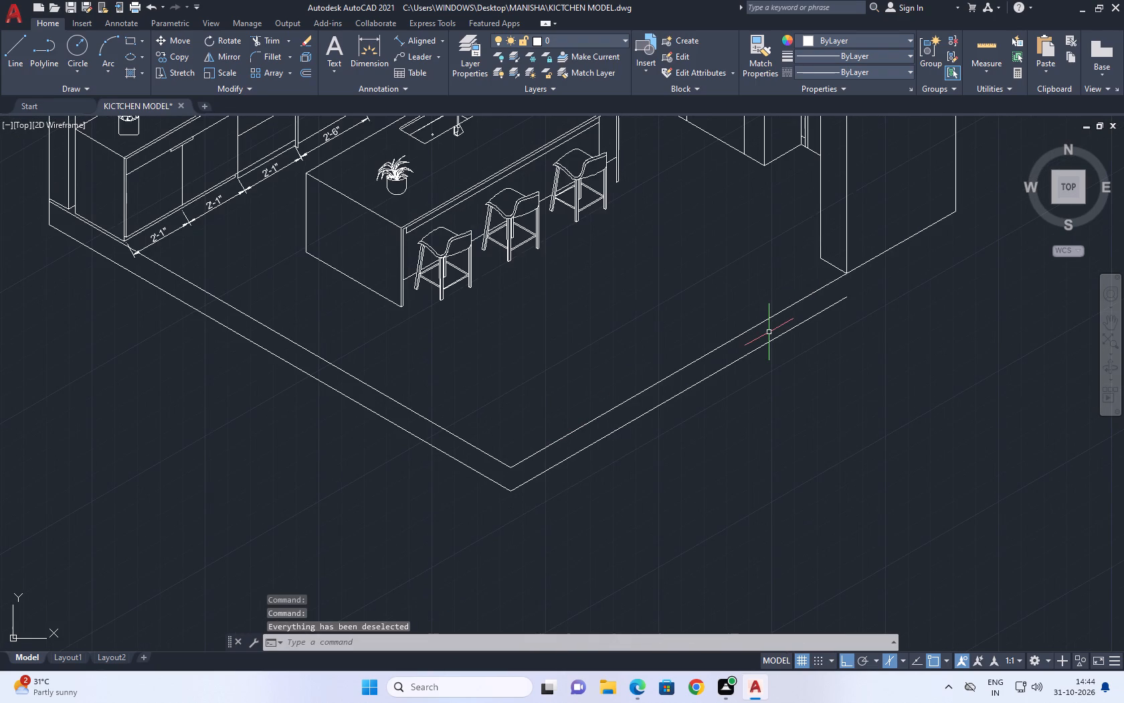
pyautogui.moveTo(846, 343); pyautogui.dragTo(743, 351, button='middle')
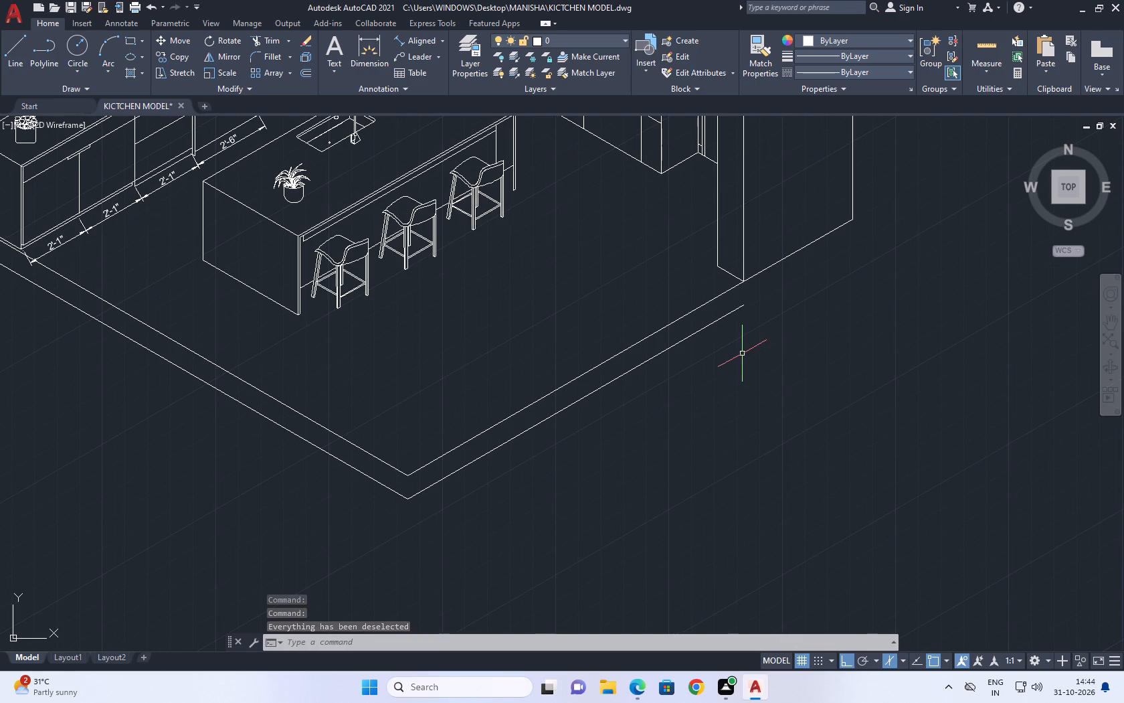
pyautogui.scroll(-4, 755, 356)
pyautogui.moveTo(763, 329); pyautogui.dragTo(775, 362, button='middle')
pyautogui.scroll(2, 766, 380)
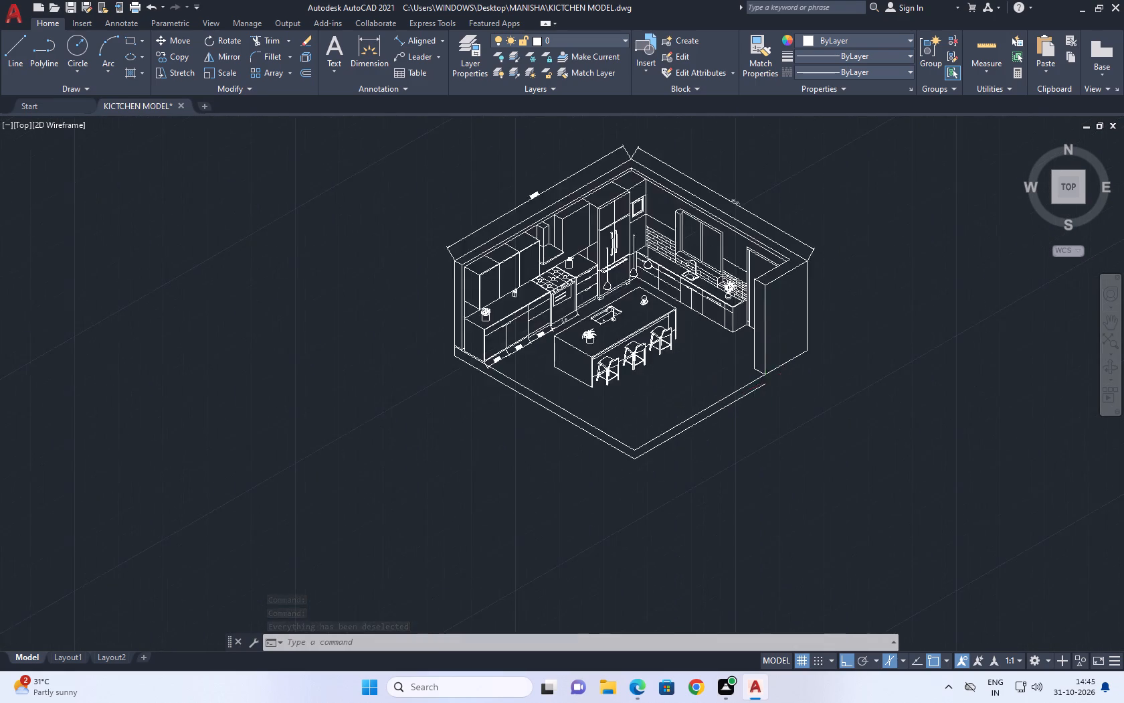
pyautogui.scroll(2, 765, 381)
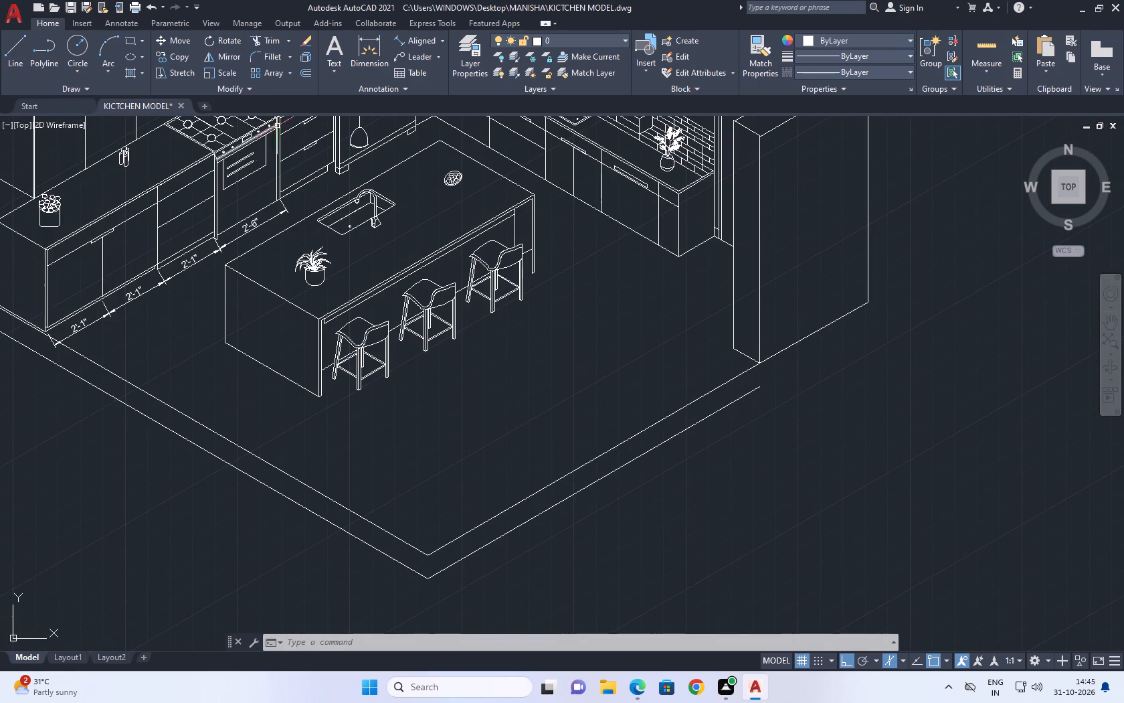
pyautogui.click(263, 55)
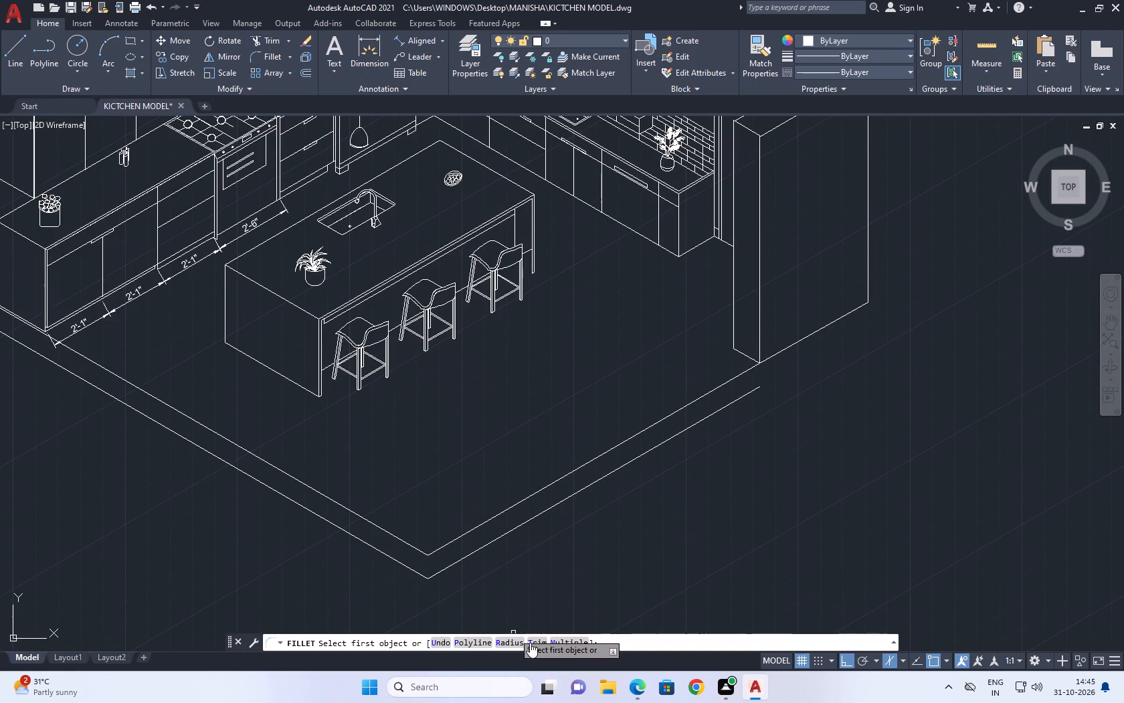
pyautogui.click(503, 646)
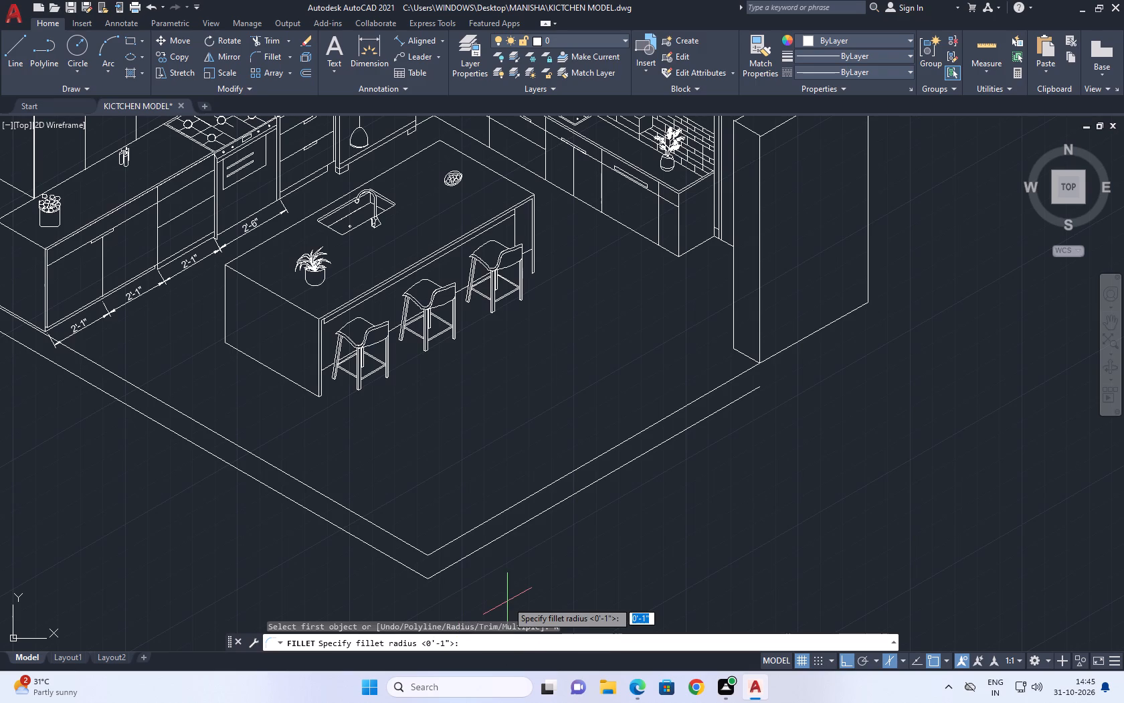
pyautogui.press('0')
pyautogui.press('Return')
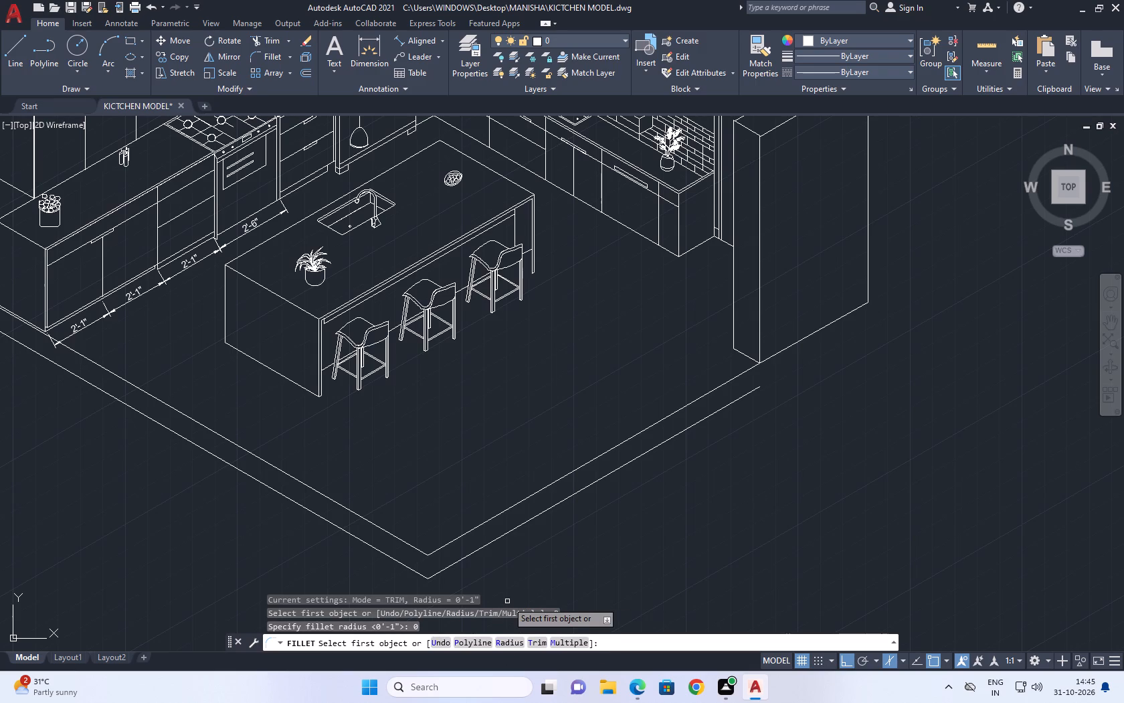
pyautogui.click(868, 270)
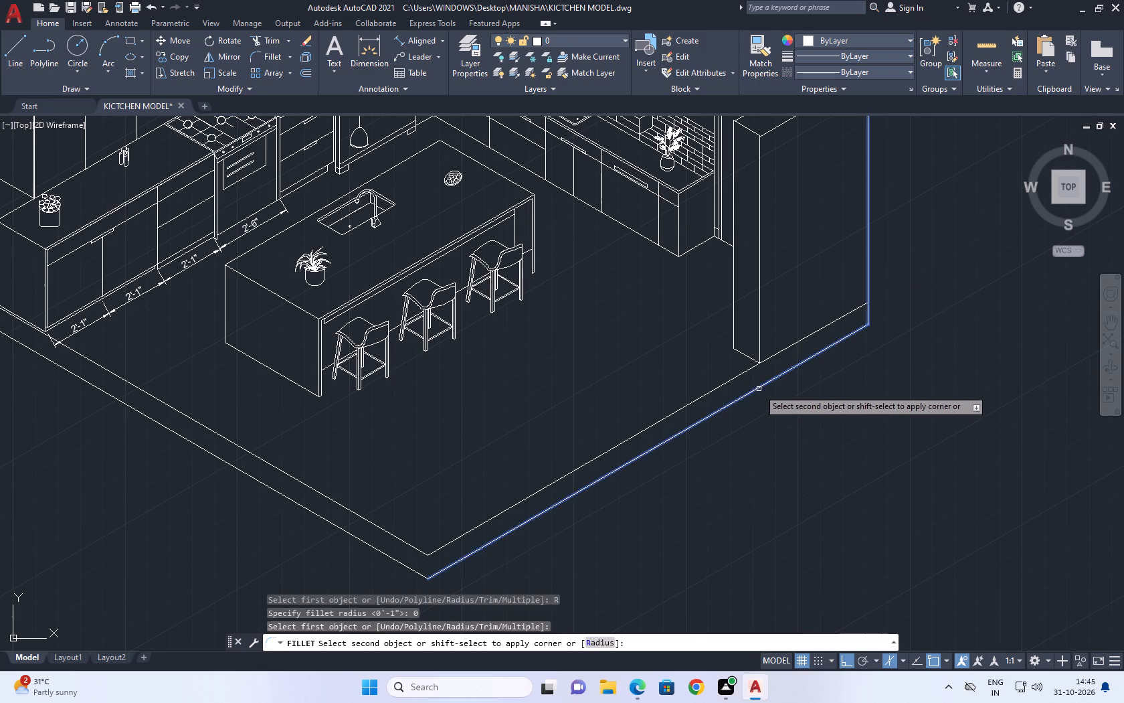
pyautogui.click(755, 387)
# Draw a vertical line joining the upper and lower floor edges at the slab's front corner.
pyautogui.moveTo(842, 262); pyautogui.dragTo(879, 293, button='middle')
pyautogui.scroll(-2, 884, 301)
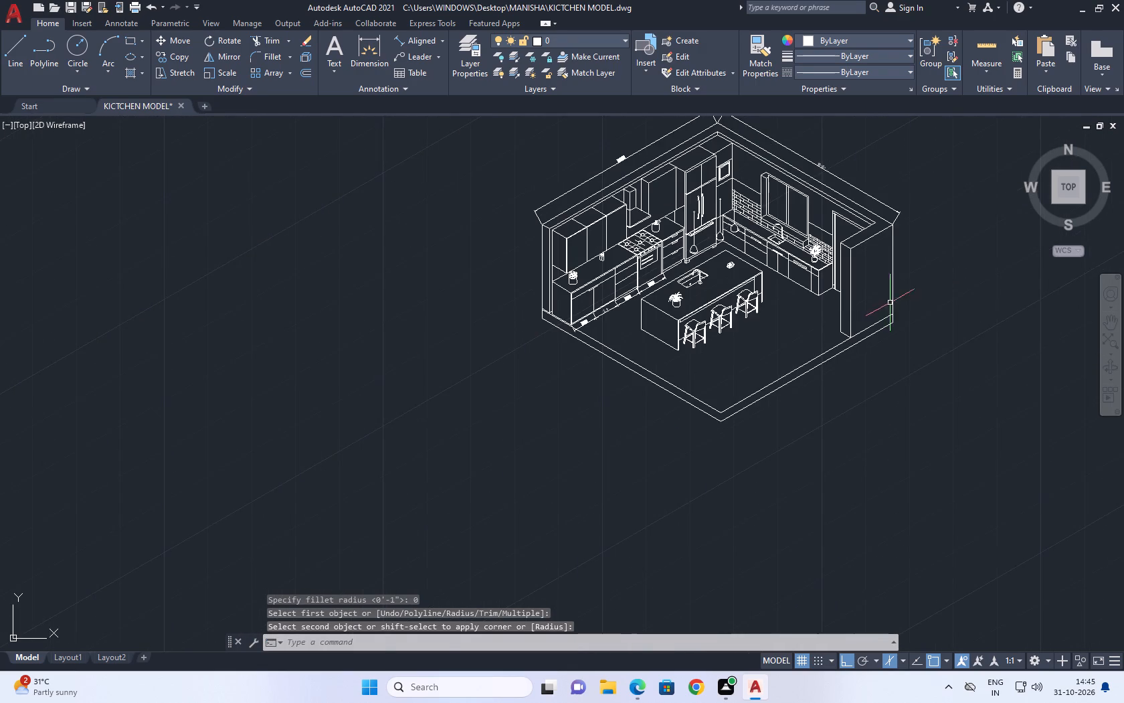
pyautogui.moveTo(903, 241); pyautogui.dragTo(902, 200, button='middle')
pyautogui.click(18, 44)
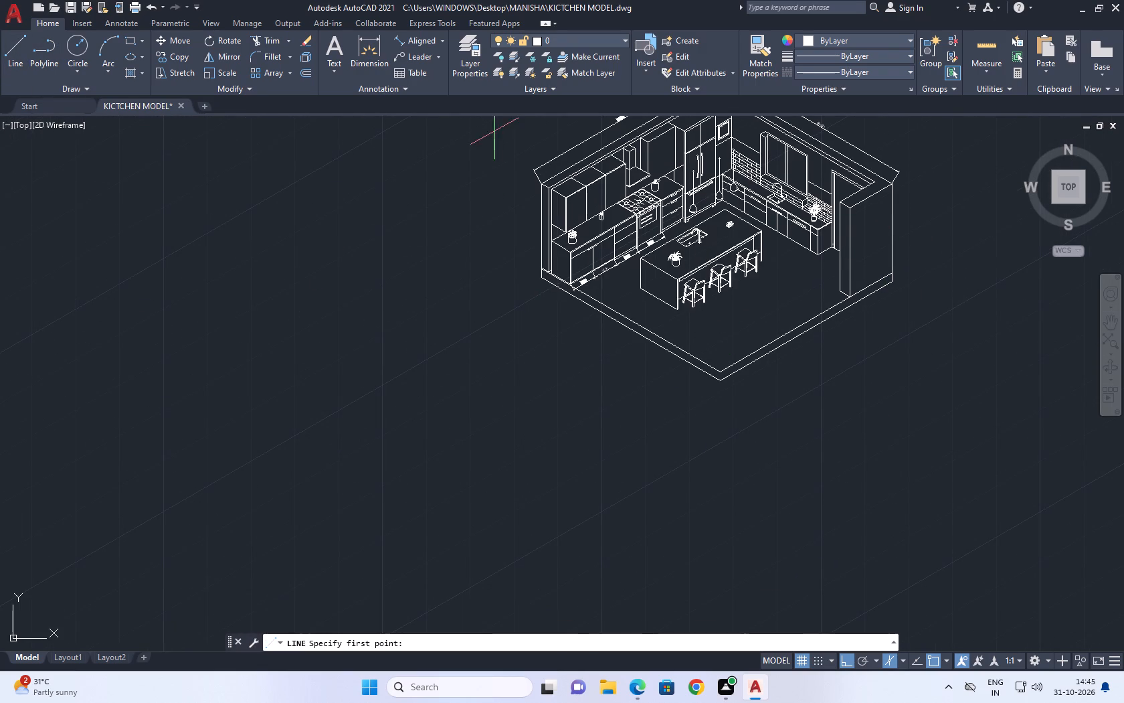
pyautogui.scroll(3, 741, 368)
pyautogui.click(686, 390)
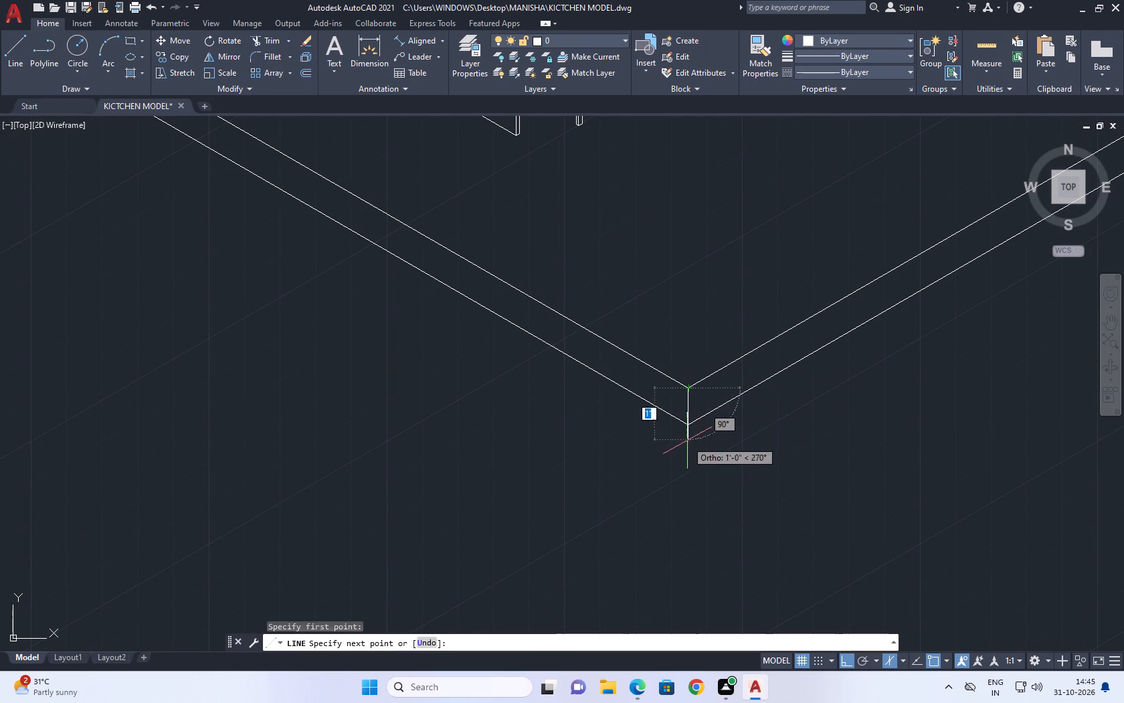
pyautogui.click(689, 422)
pyautogui.rightClick(719, 277)
pyautogui.click(767, 305)
pyautogui.scroll(-1, 755, 303)
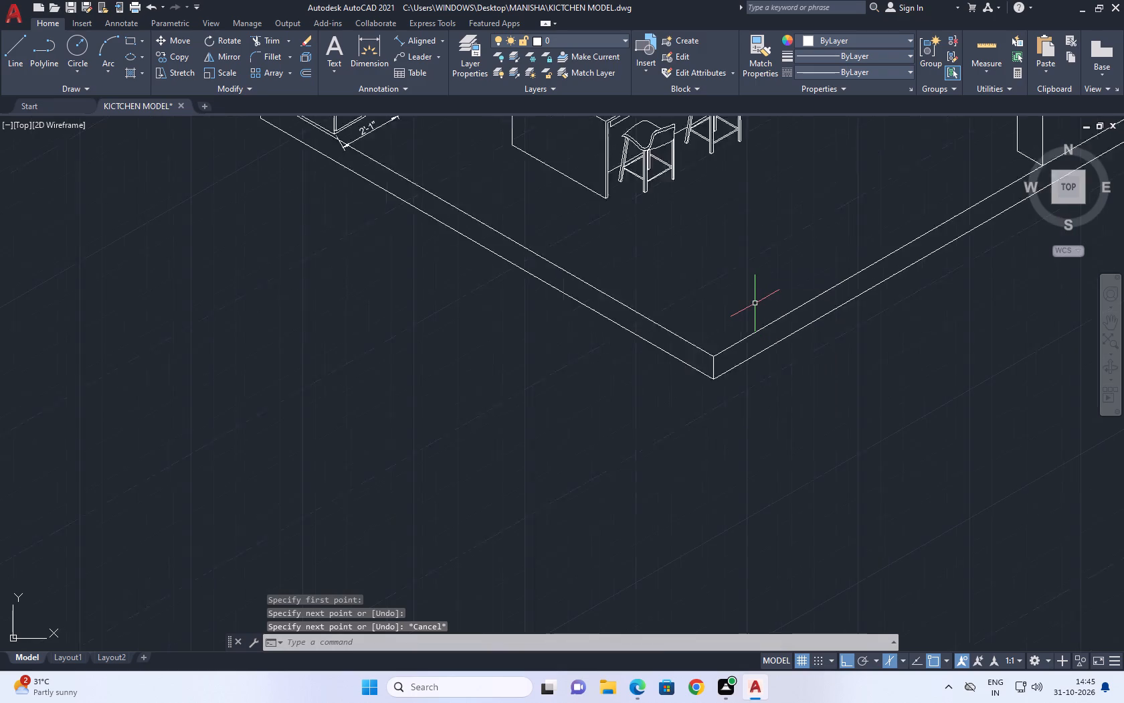
# Examine the whole isometric kitchen, including the closed floor slab, the base-cabinet dimensions and the cabinet runs.
pyautogui.scroll(-1, 755, 303)
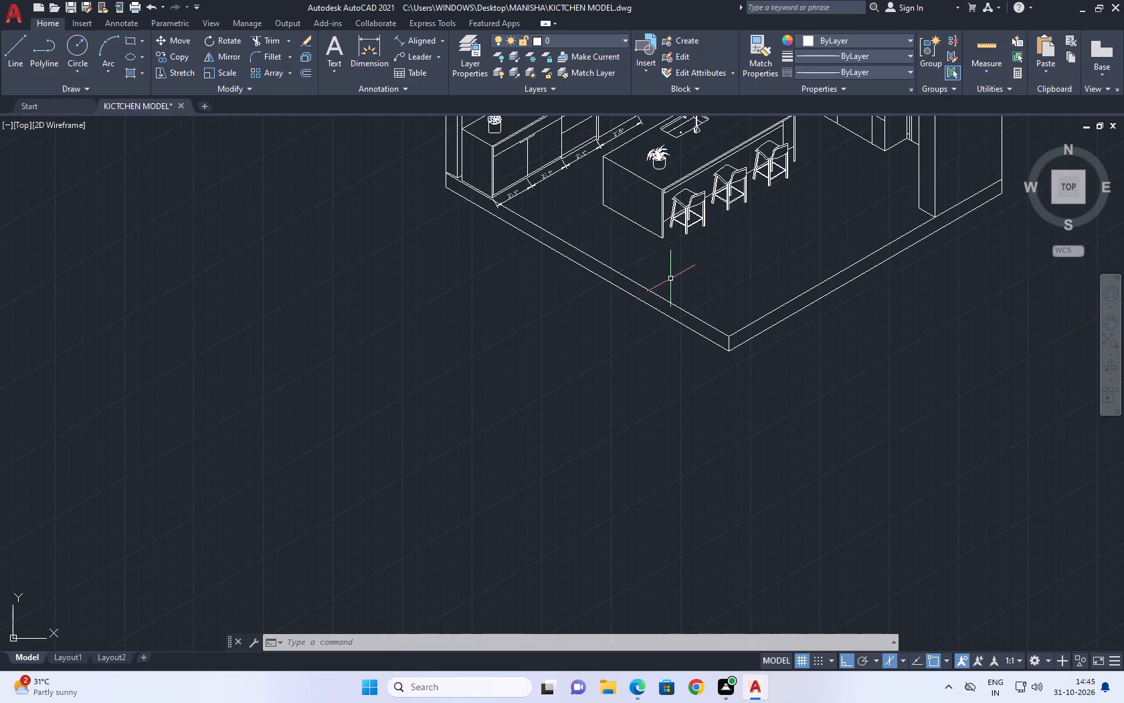
pyautogui.moveTo(714, 260); pyautogui.dragTo(593, 321, button='middle')
pyautogui.scroll(-3, 593, 321)
pyautogui.moveTo(628, 274); pyautogui.dragTo(542, 295, button='middle')
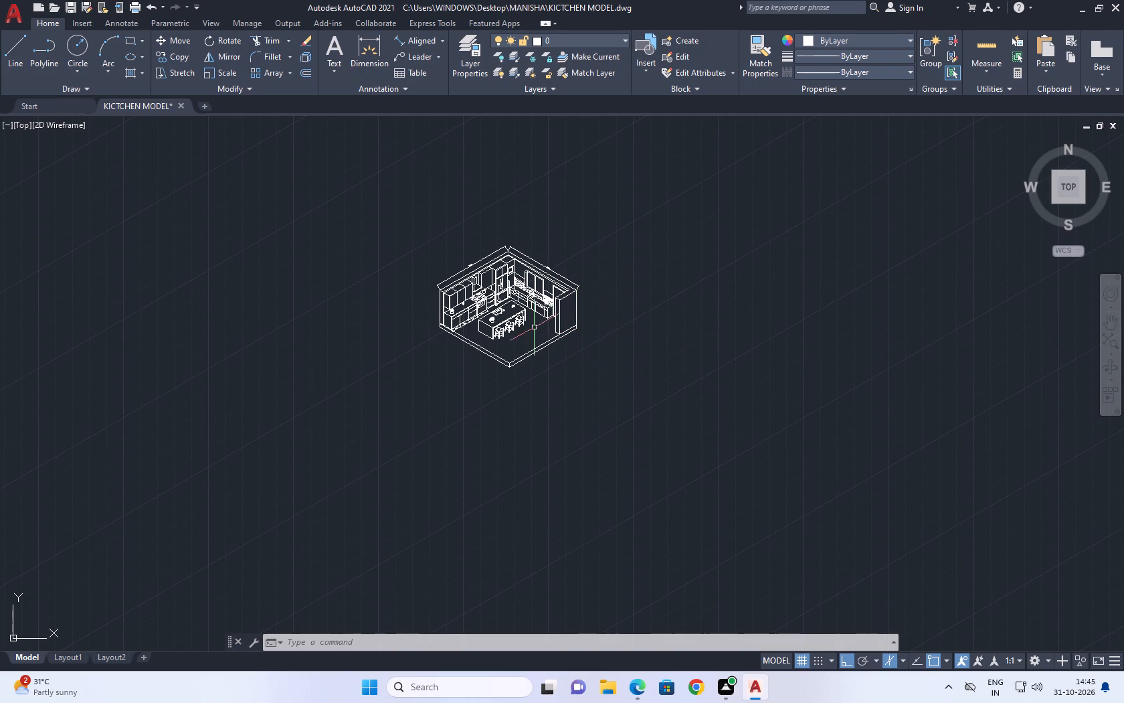
pyautogui.scroll(3, 502, 319)
pyautogui.moveTo(618, 317); pyautogui.dragTo(656, 330, button='middle')
pyautogui.middleClick(771, 407)
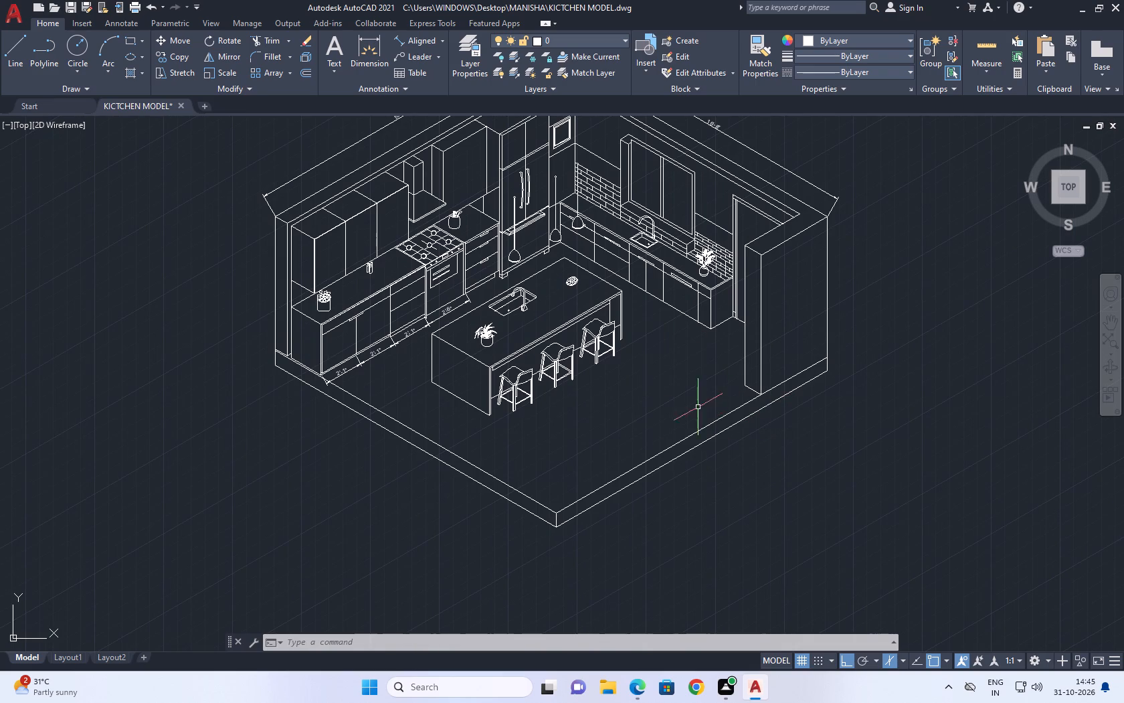
pyautogui.moveTo(478, 356); pyautogui.dragTo(618, 345, button='middle')
pyautogui.moveTo(494, 299); pyautogui.dragTo(526, 335, button='middle')
pyautogui.scroll(2, 546, 347)
pyautogui.moveTo(698, 360); pyautogui.dragTo(769, 281, button='middle')
pyautogui.scroll(1, 744, 303)
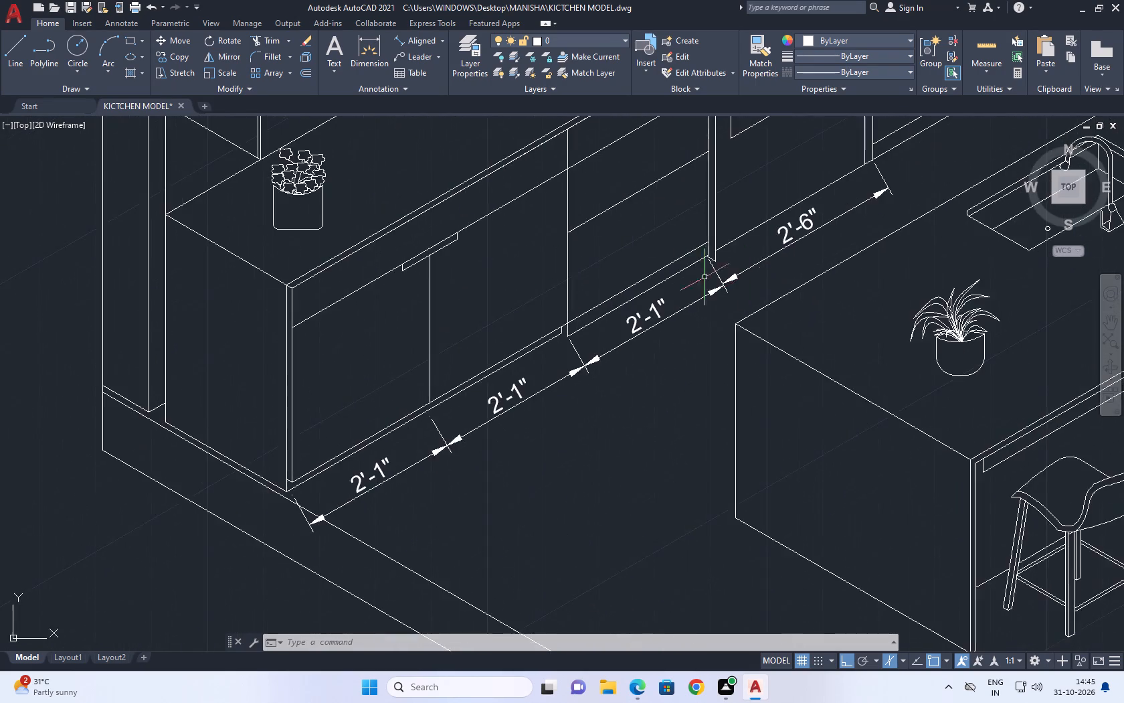
pyautogui.moveTo(549, 279); pyautogui.dragTo(599, 349, button='middle')
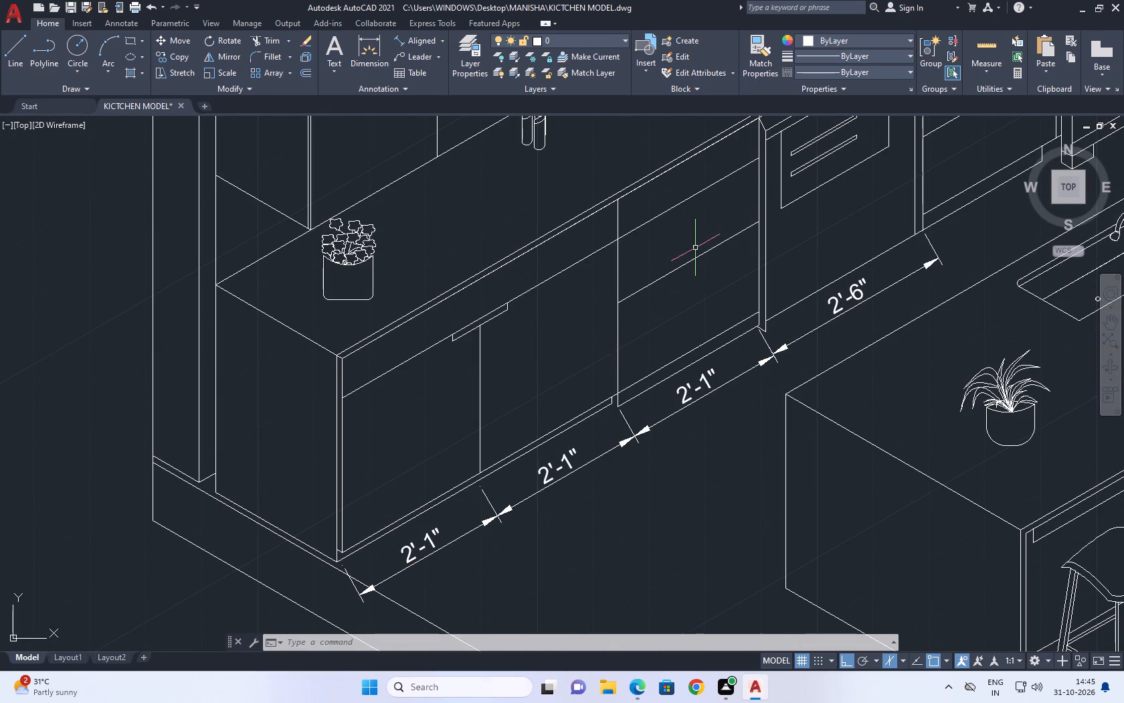
pyautogui.moveTo(695, 248); pyautogui.dragTo(593, 305, button='middle')
pyautogui.scroll(-3, 572, 330)
pyautogui.moveTo(721, 193); pyautogui.dragTo(614, 289, button='middle')
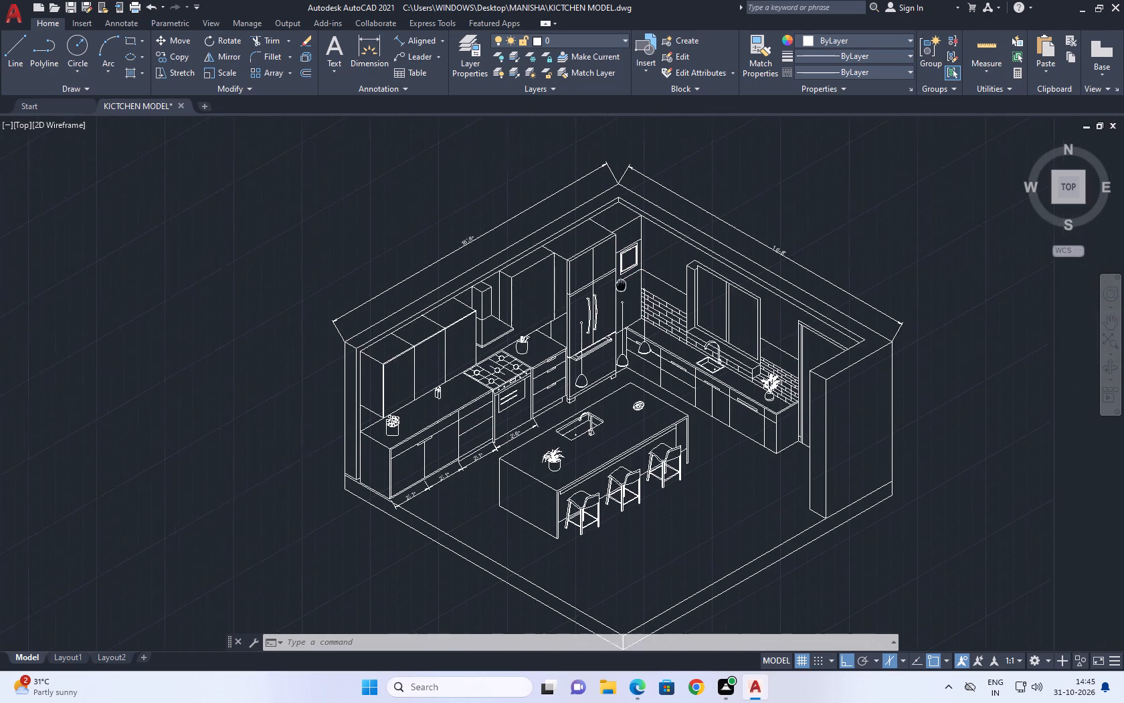
pyautogui.moveTo(614, 289); pyautogui.dragTo(513, 326, button='middle')
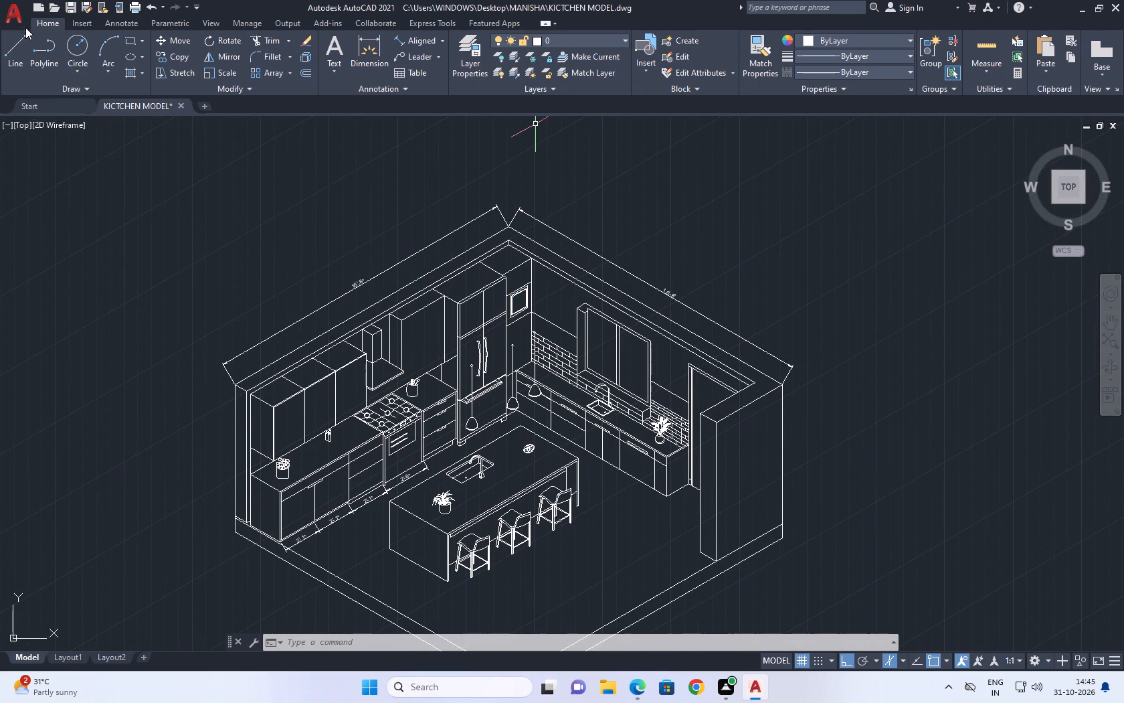
# Save the drawing under its existing name, KICTCHEN MODEL, as an AutoCAD 2018 drawing, overwriting the existing file.
pyautogui.click(17, 16)
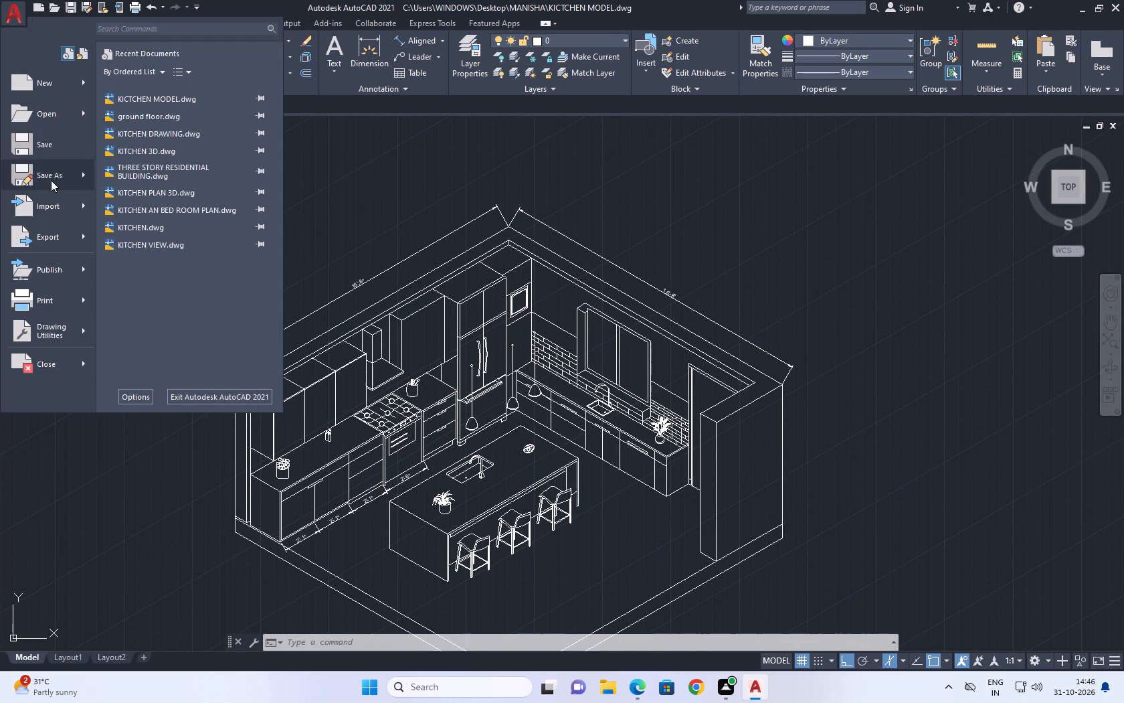
pyautogui.click(55, 176)
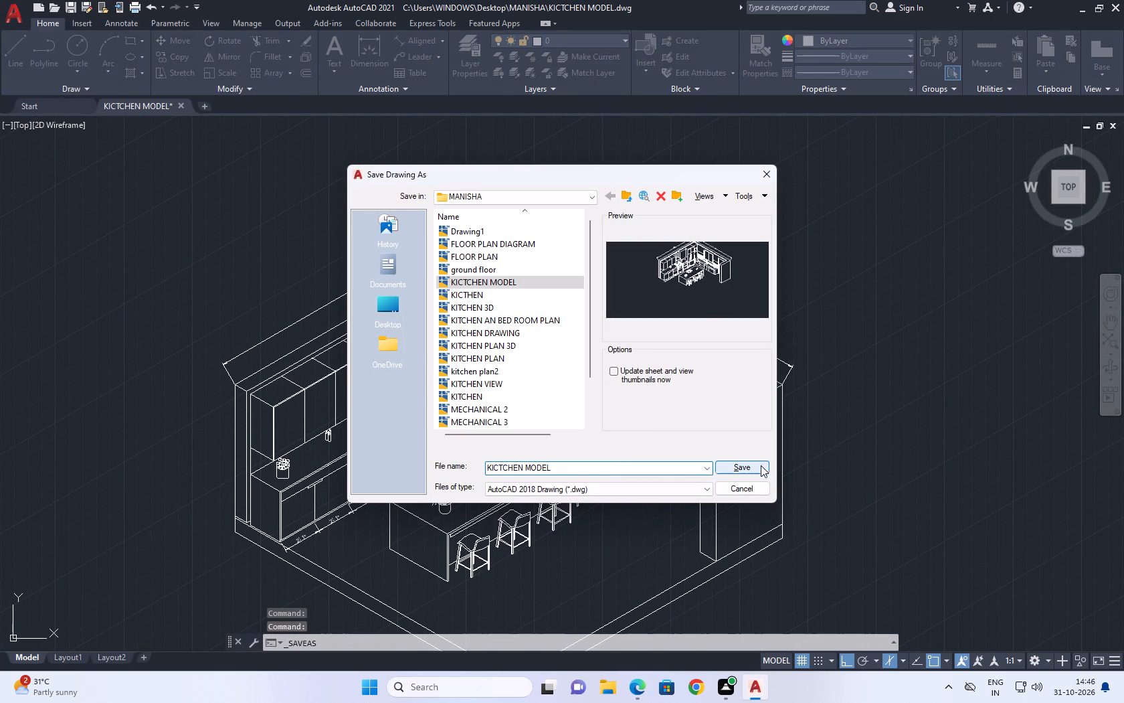
pyautogui.click(757, 462)
pyautogui.click(525, 366)
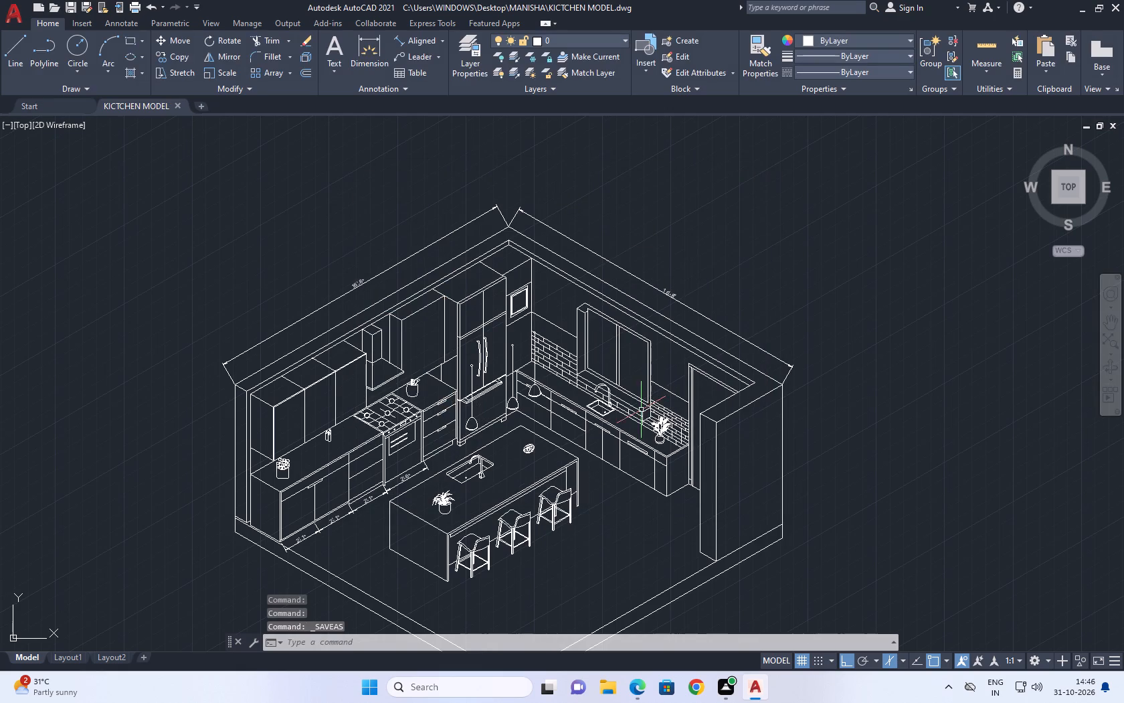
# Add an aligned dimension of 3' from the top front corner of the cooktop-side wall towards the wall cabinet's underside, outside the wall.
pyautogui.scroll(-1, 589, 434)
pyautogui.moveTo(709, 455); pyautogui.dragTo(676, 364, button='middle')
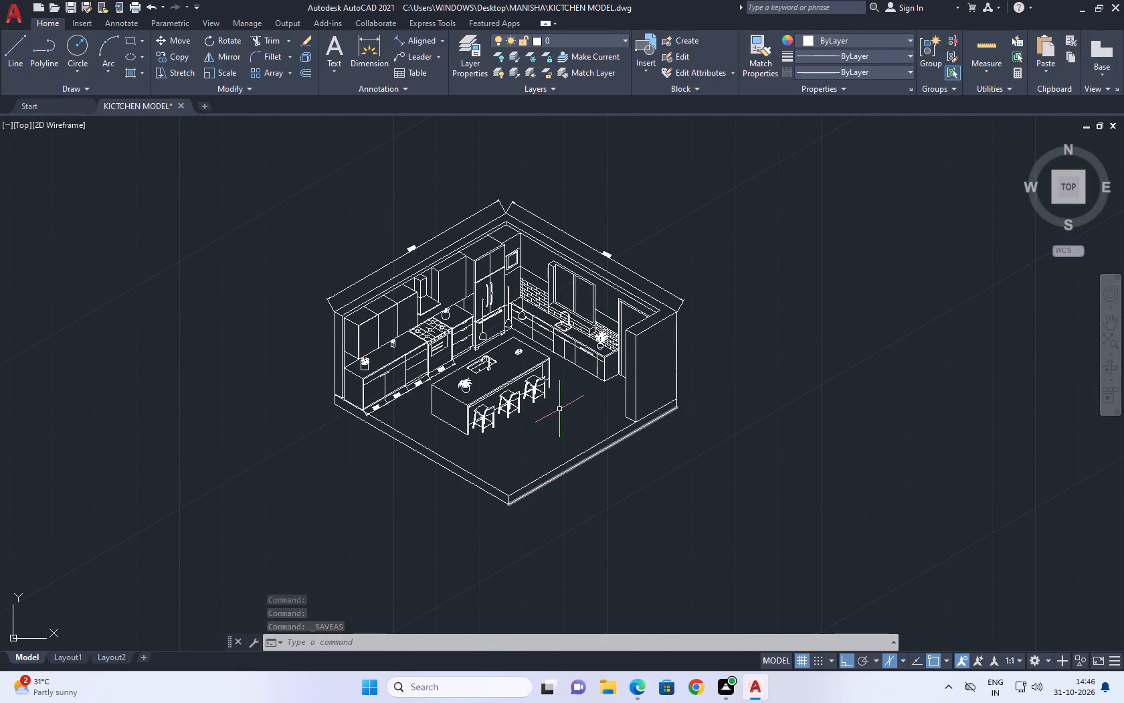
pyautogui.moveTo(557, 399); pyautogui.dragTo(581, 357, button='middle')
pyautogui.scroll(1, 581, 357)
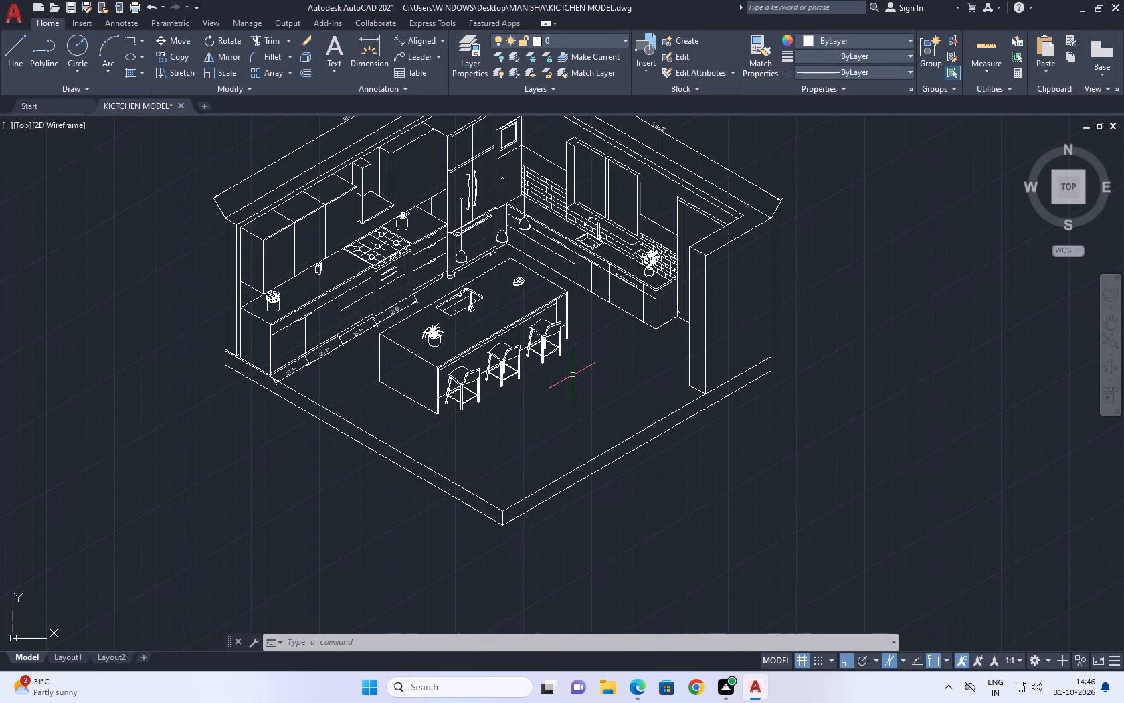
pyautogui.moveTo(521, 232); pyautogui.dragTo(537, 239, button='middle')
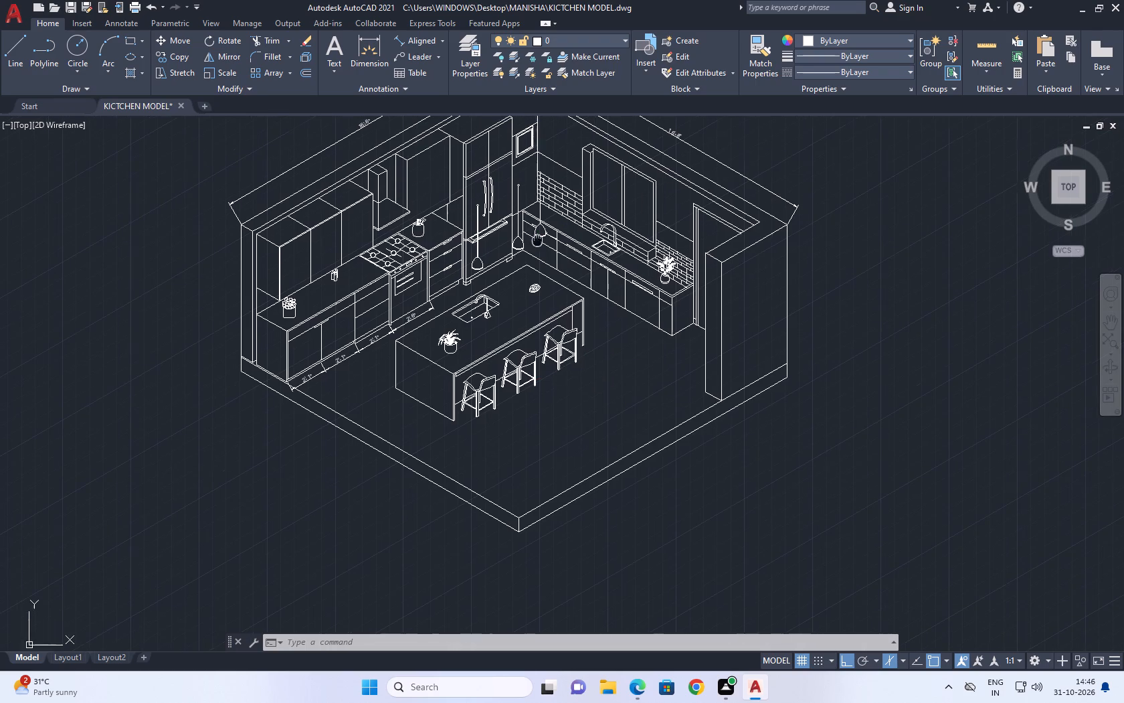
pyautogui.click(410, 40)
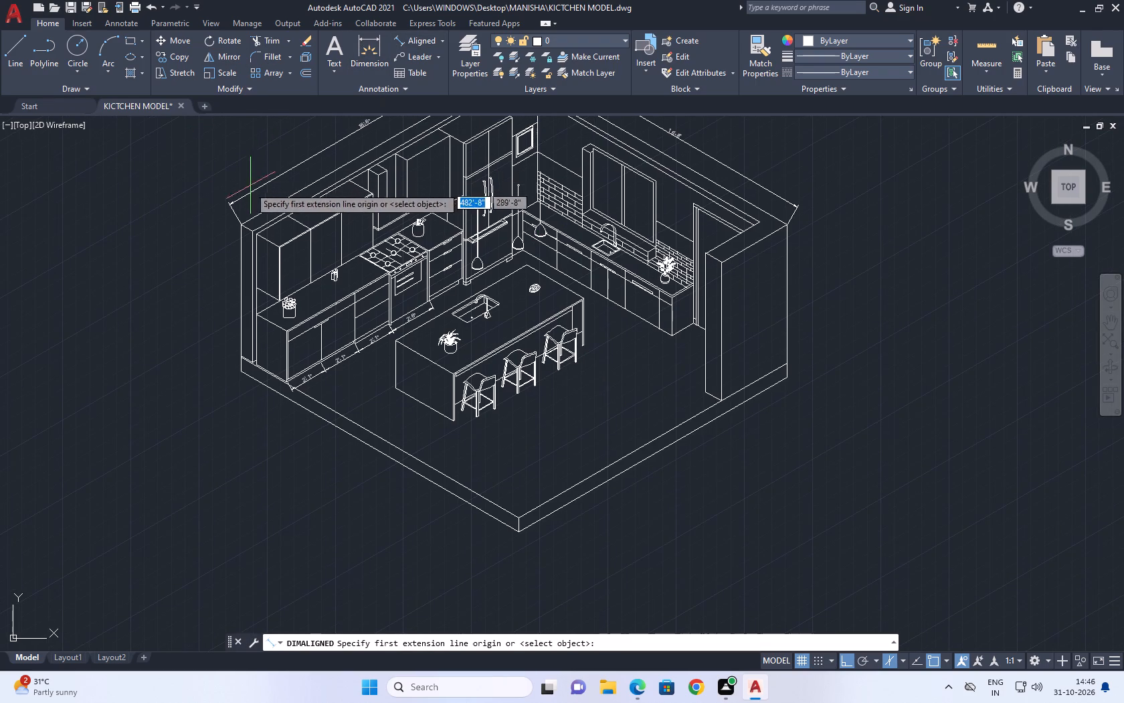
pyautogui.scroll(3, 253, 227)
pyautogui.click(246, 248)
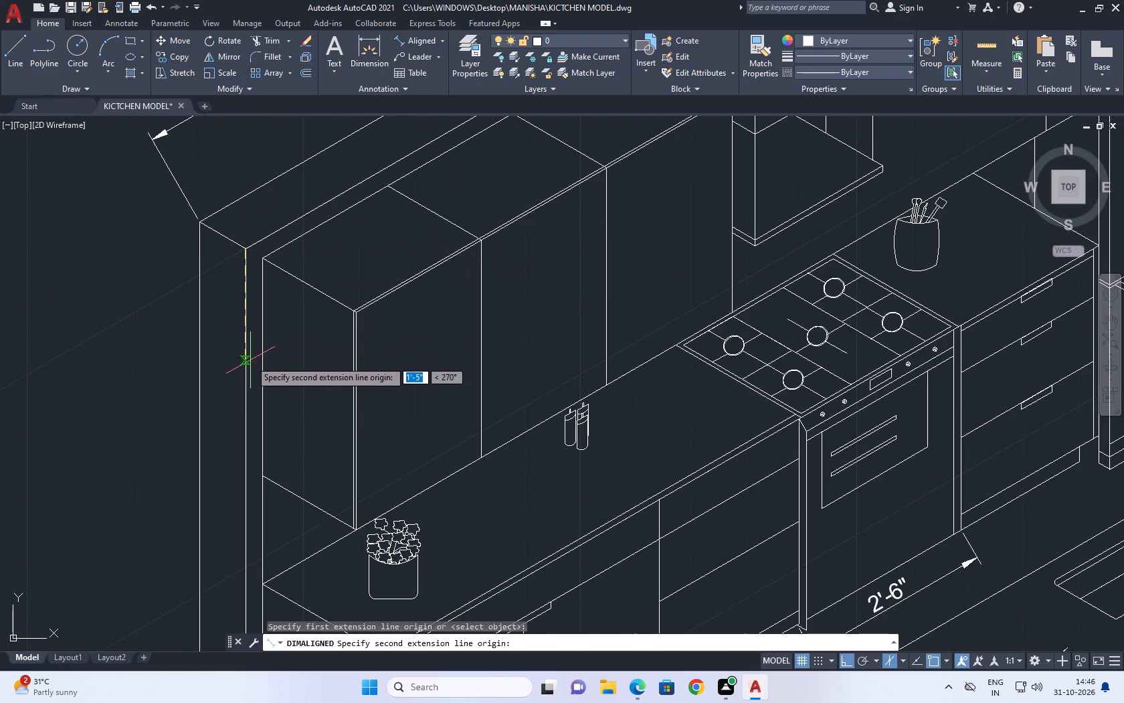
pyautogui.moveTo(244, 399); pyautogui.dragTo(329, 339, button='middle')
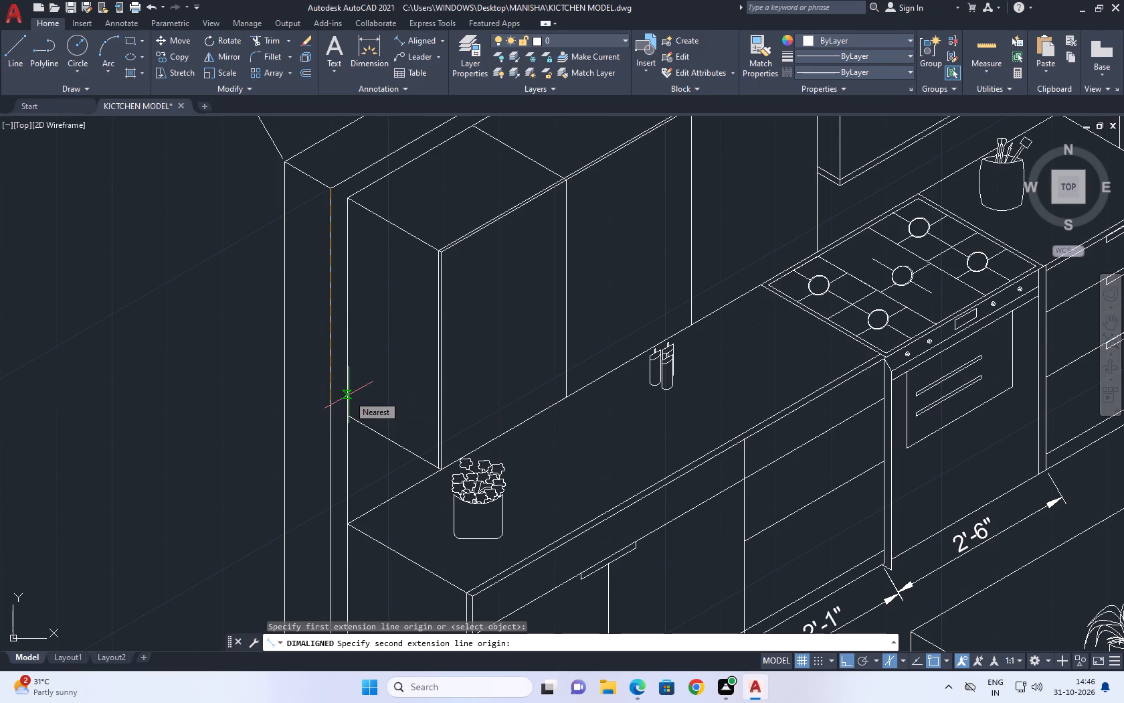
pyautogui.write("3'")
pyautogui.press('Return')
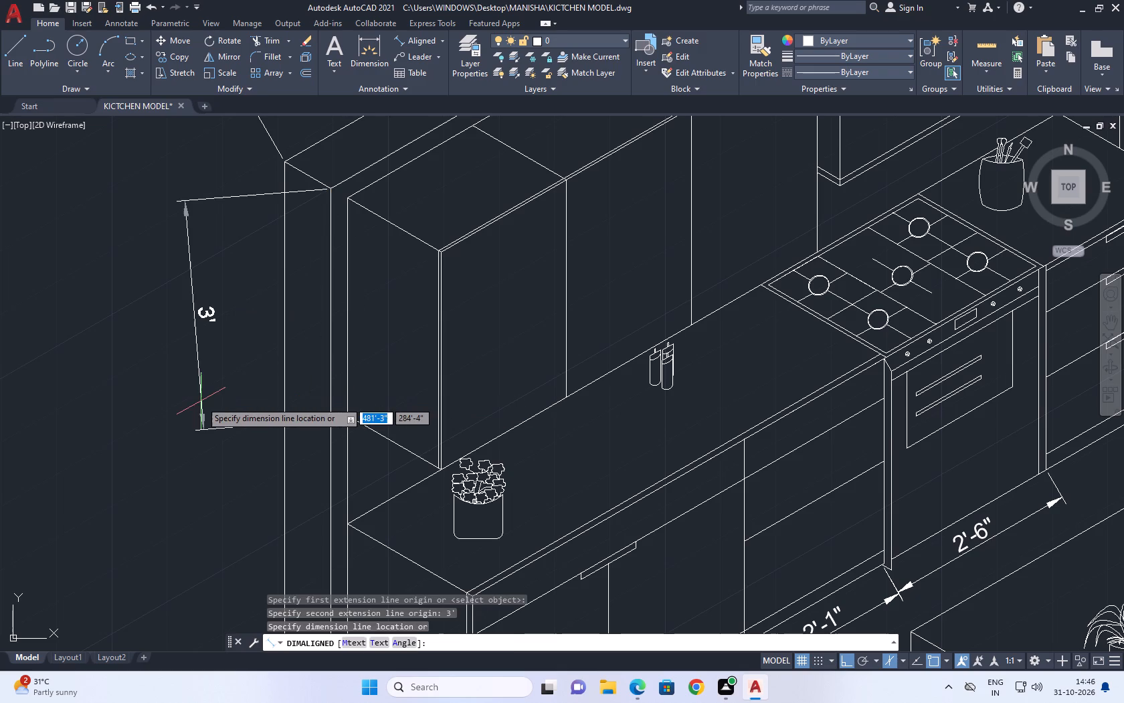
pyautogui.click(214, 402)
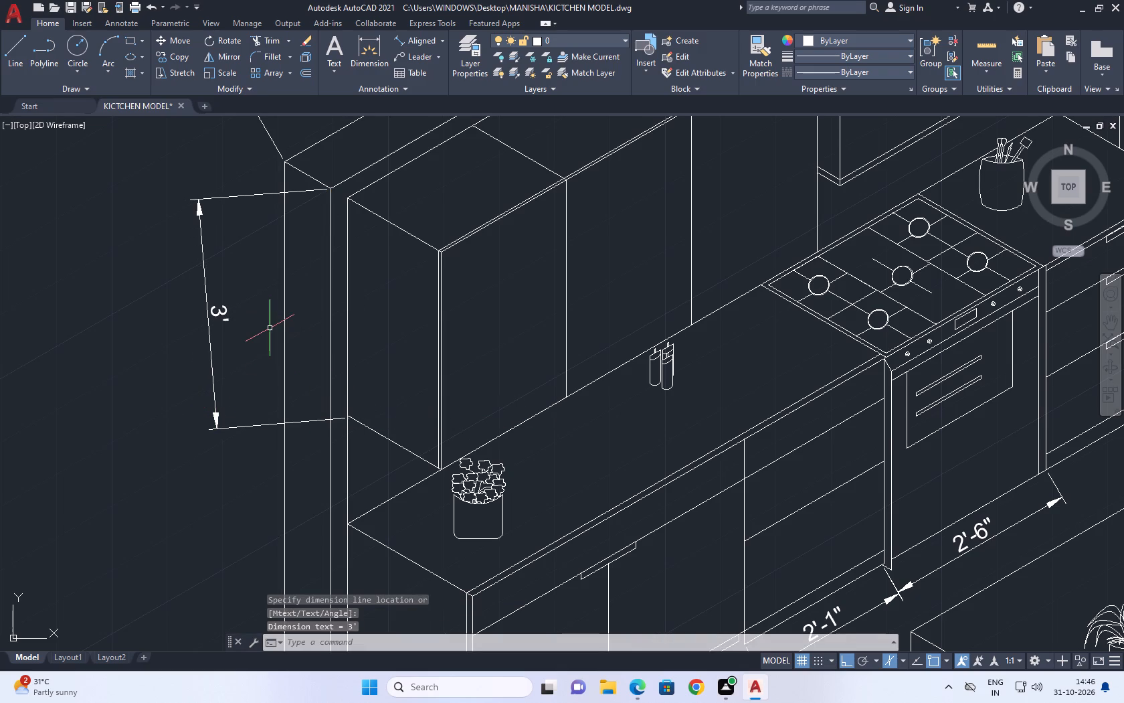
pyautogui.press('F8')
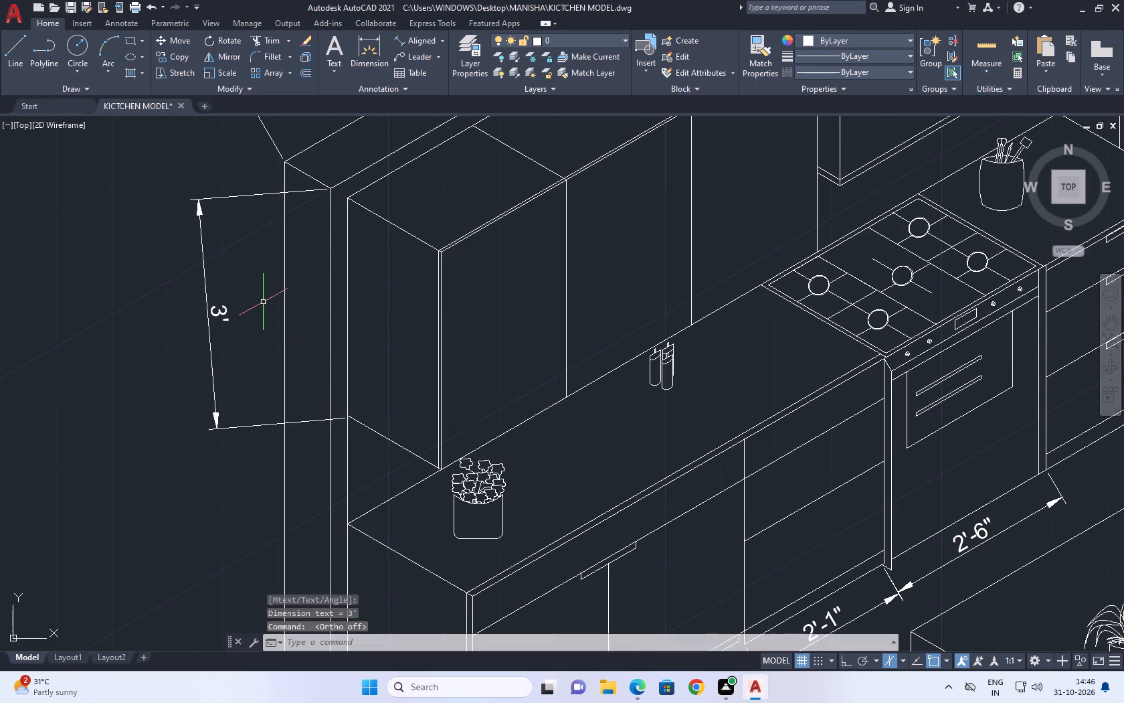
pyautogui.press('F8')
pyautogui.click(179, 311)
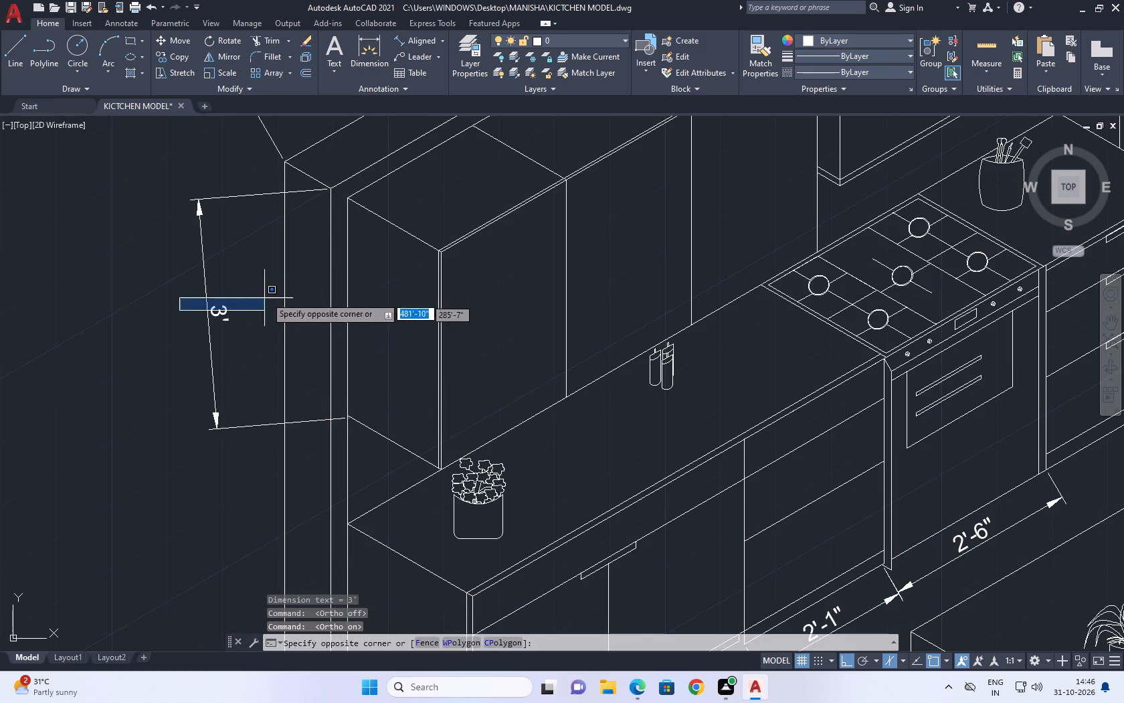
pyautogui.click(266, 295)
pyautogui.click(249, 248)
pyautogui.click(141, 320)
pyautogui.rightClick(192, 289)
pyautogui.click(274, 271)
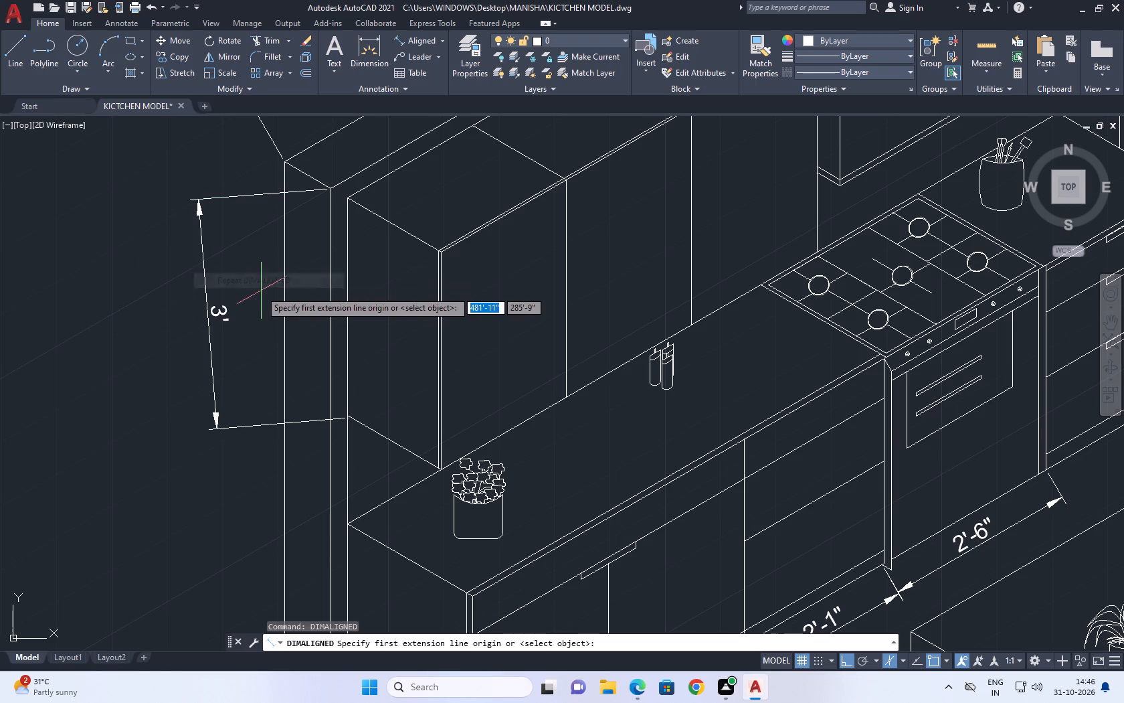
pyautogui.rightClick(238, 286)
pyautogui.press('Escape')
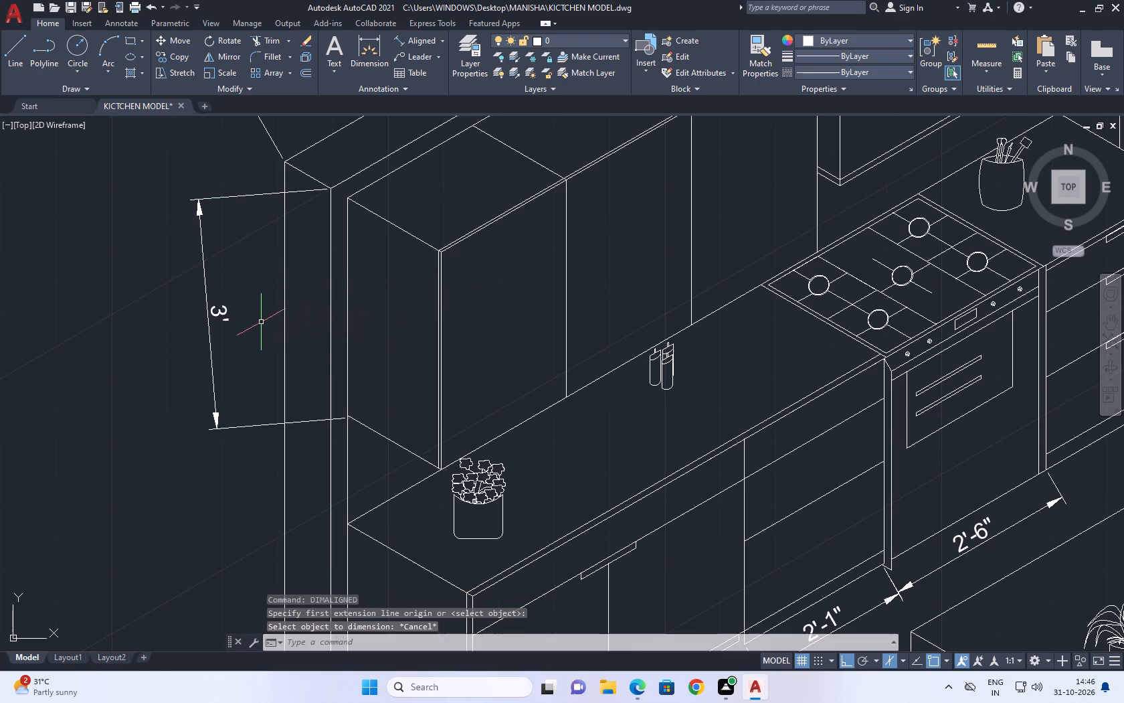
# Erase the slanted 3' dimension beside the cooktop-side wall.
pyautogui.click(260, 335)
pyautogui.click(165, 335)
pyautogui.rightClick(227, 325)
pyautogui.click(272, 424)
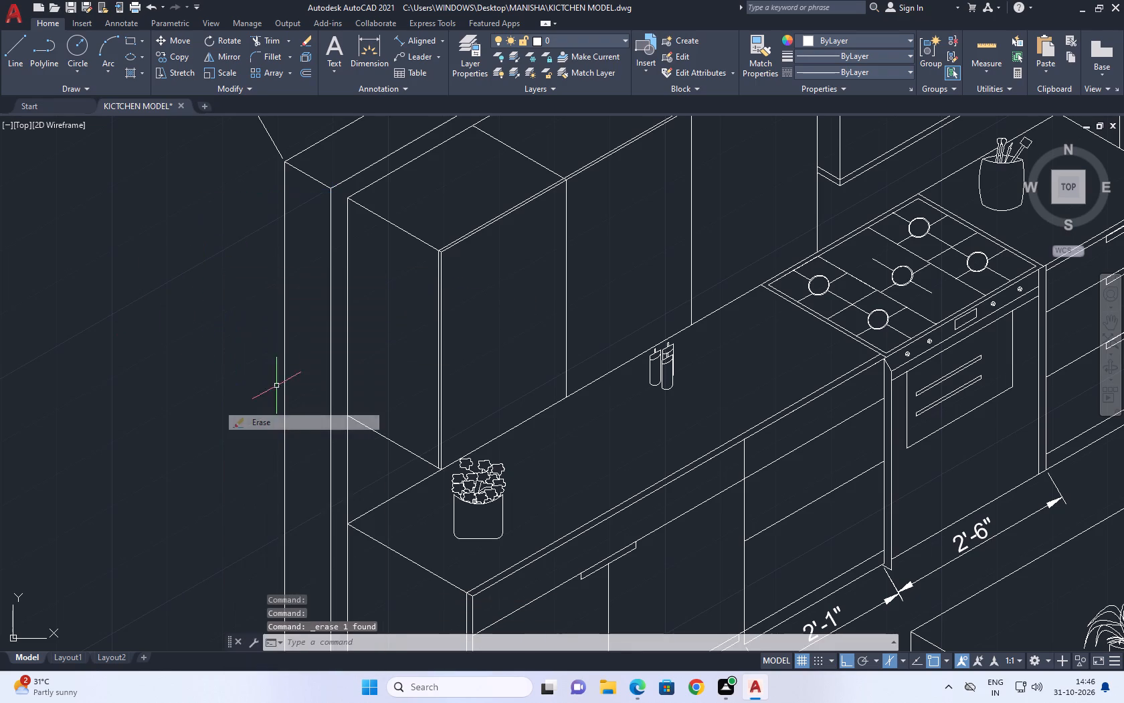
# Add a vertical aligned dimension of about 3' from the wall's top front corner to the wall cabinet's underside level, placed outside the wall.
pyautogui.moveTo(308, 319); pyautogui.dragTo(401, 284, button='middle')
pyautogui.scroll(1, 402, 284)
pyautogui.click(421, 35)
pyautogui.moveTo(492, 334); pyautogui.dragTo(511, 441, button='middle')
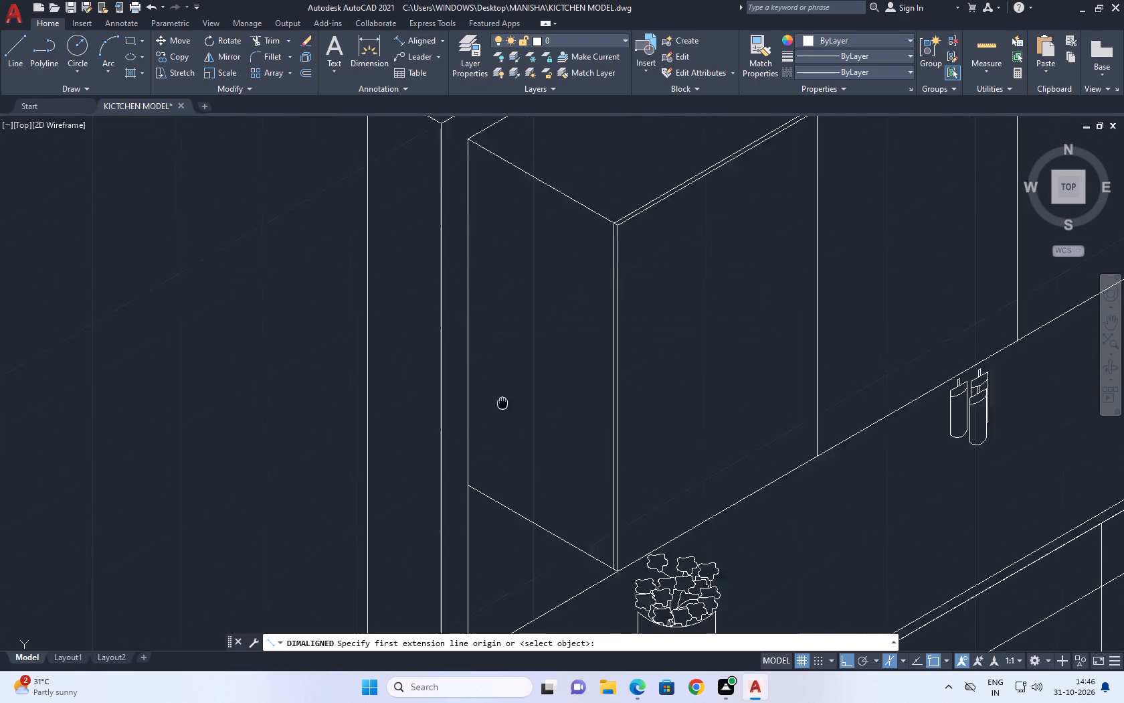
pyautogui.moveTo(511, 441); pyautogui.dragTo(513, 447, button='middle')
pyautogui.click(455, 187)
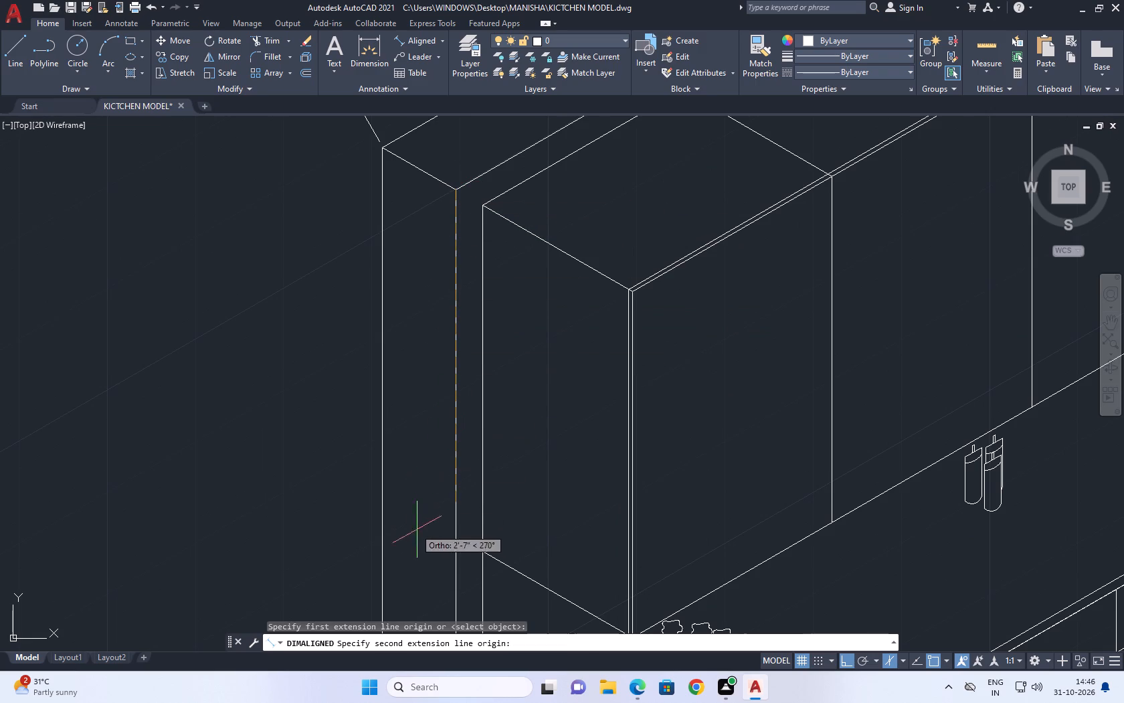
pyautogui.moveTo(462, 522); pyautogui.dragTo(521, 366, button='middle')
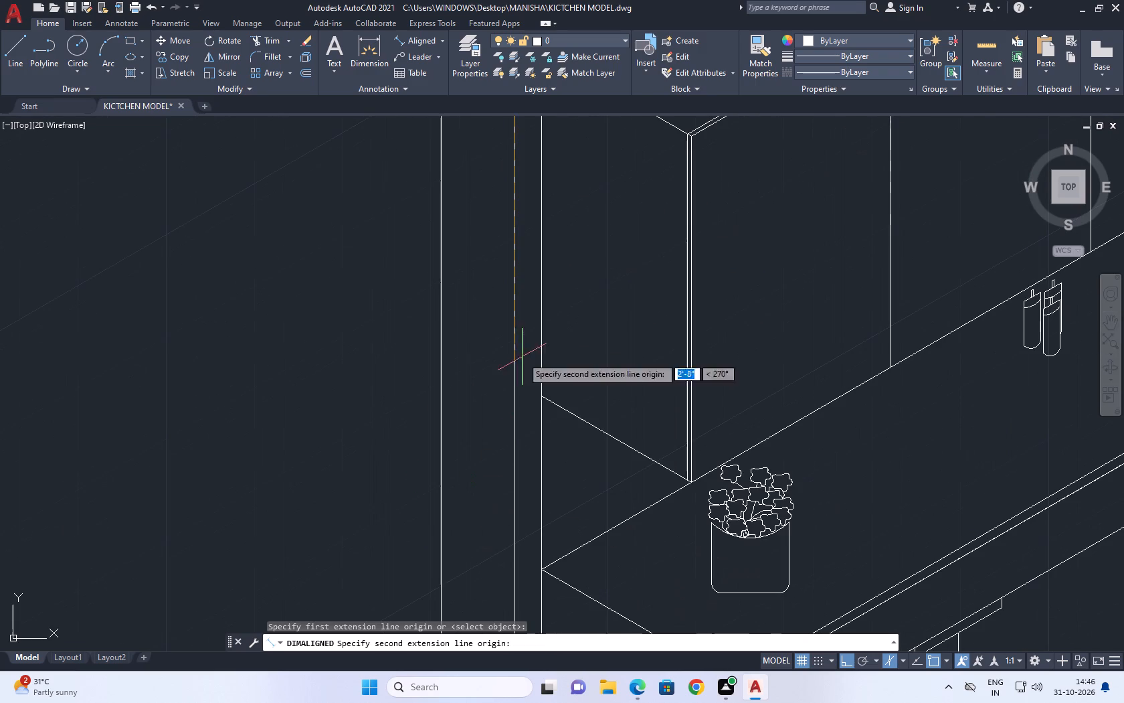
pyautogui.click(516, 402)
pyautogui.click(389, 402)
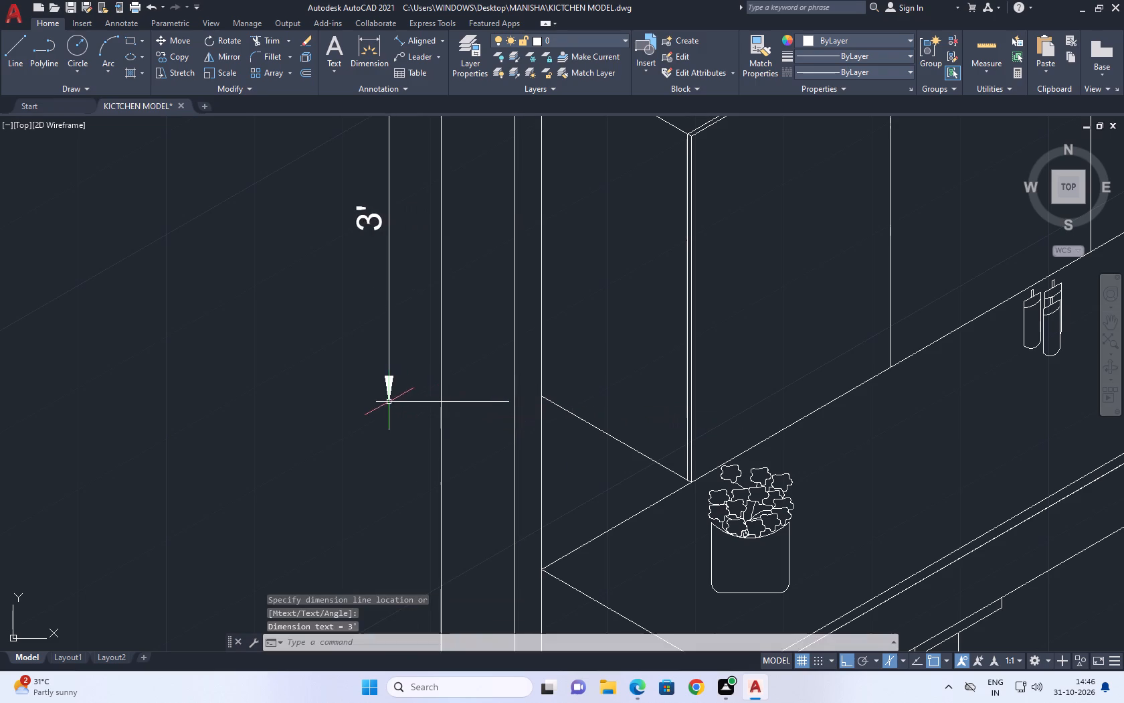
# Continue with an aligned dimension of about 1'-6" down the wall edge to the countertop level, in line with the dimension above.
pyautogui.moveTo(492, 409); pyautogui.dragTo(512, 330, button='middle')
pyautogui.rightClick(500, 325)
pyautogui.click(572, 325)
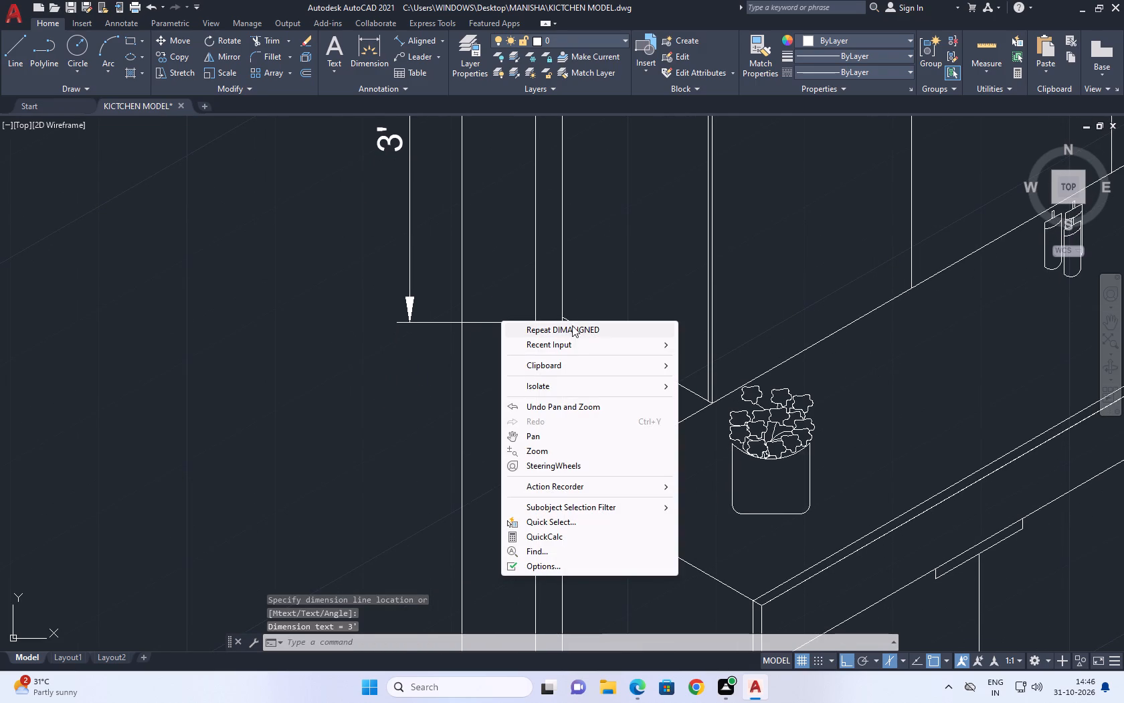
pyautogui.click(536, 324)
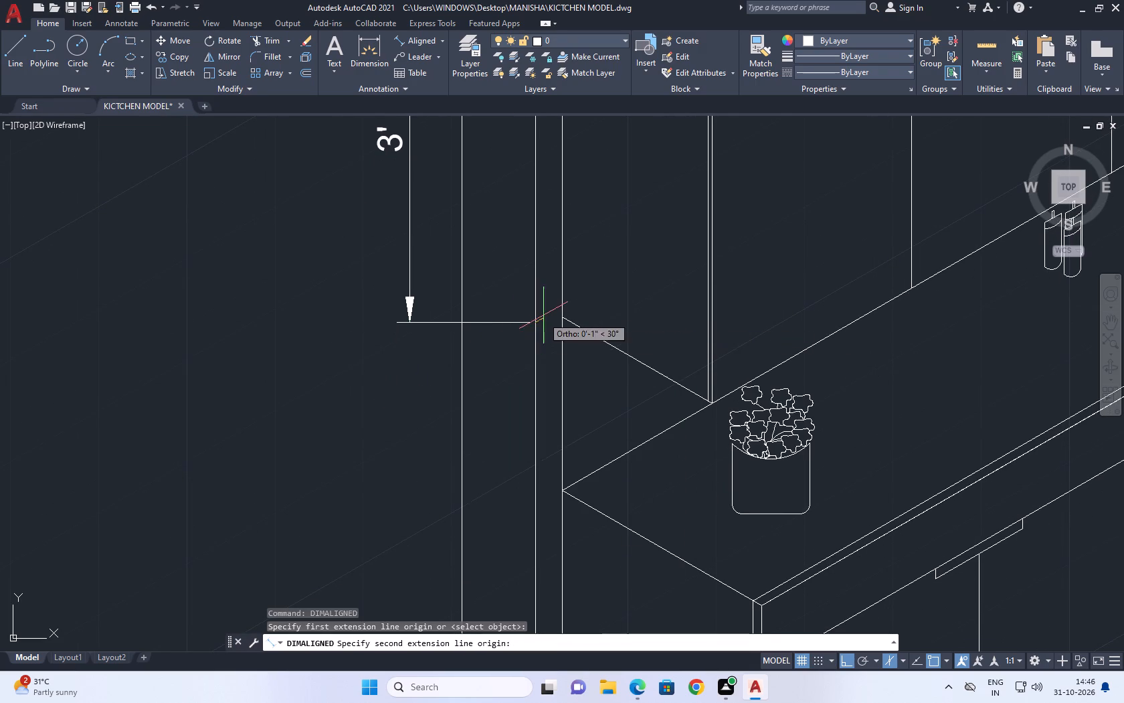
pyautogui.scroll(-1, 536, 350)
pyautogui.moveTo(523, 483); pyautogui.dragTo(543, 390, button='middle')
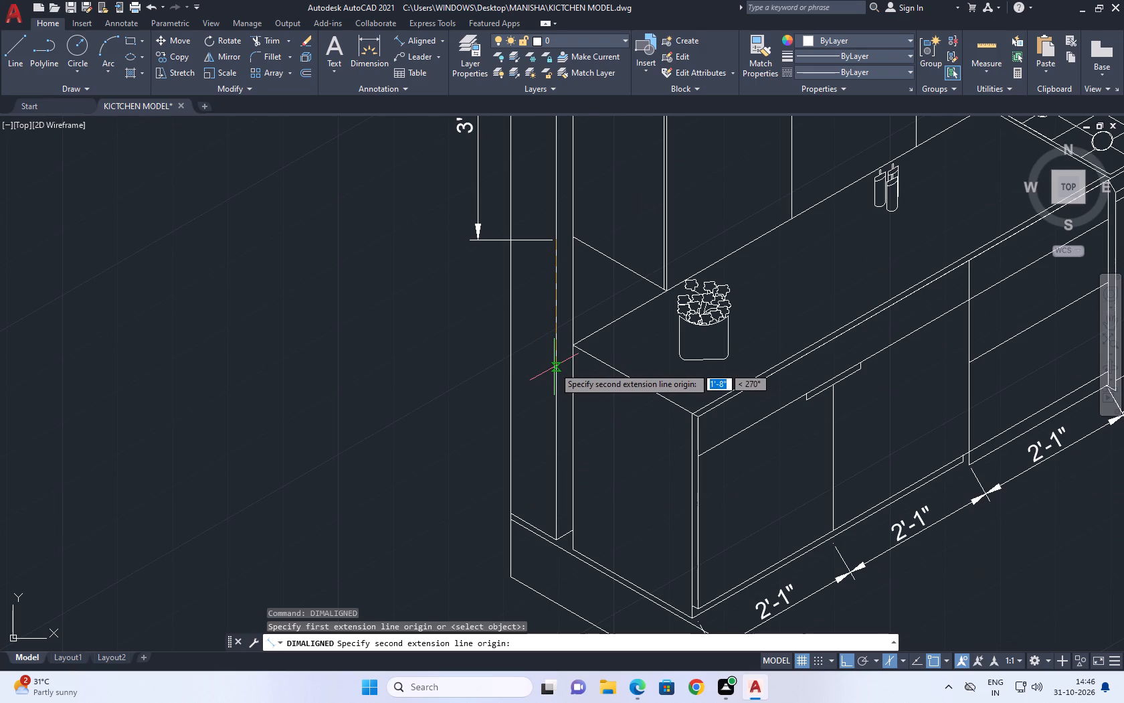
pyautogui.click(555, 354)
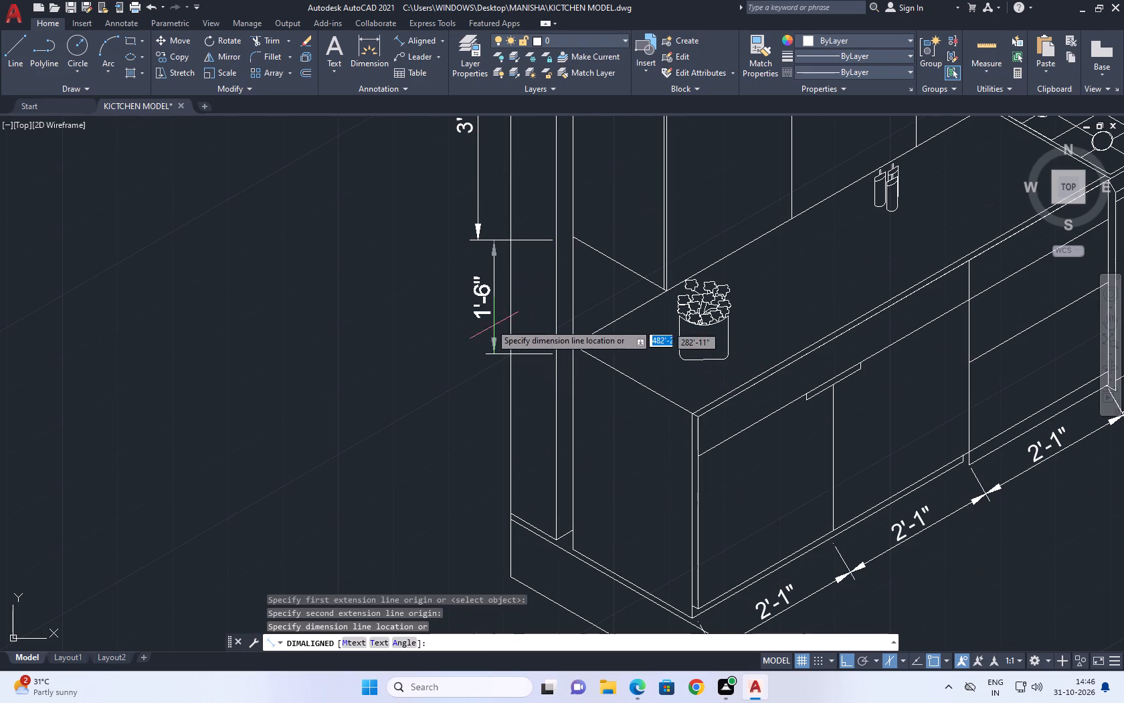
pyautogui.click(477, 243)
# Add an aligned dimension from the countertop level to the bottom of the wall edge, in line with the two dimensions above.
pyautogui.rightClick(501, 251)
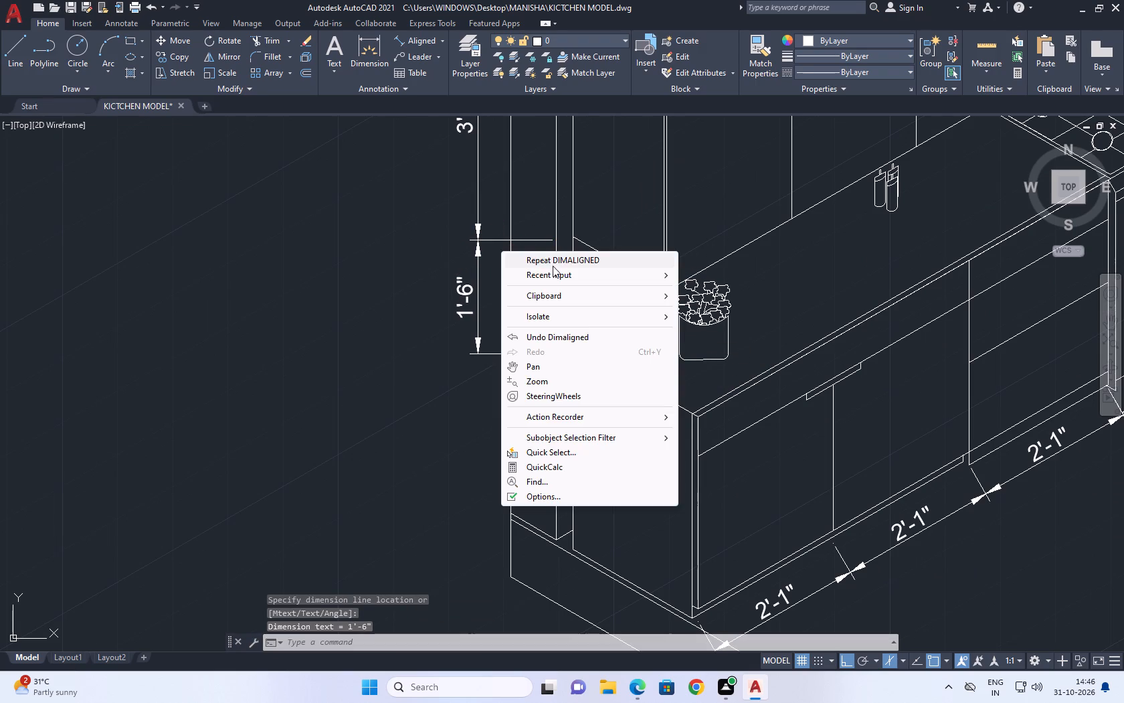
pyautogui.click(563, 263)
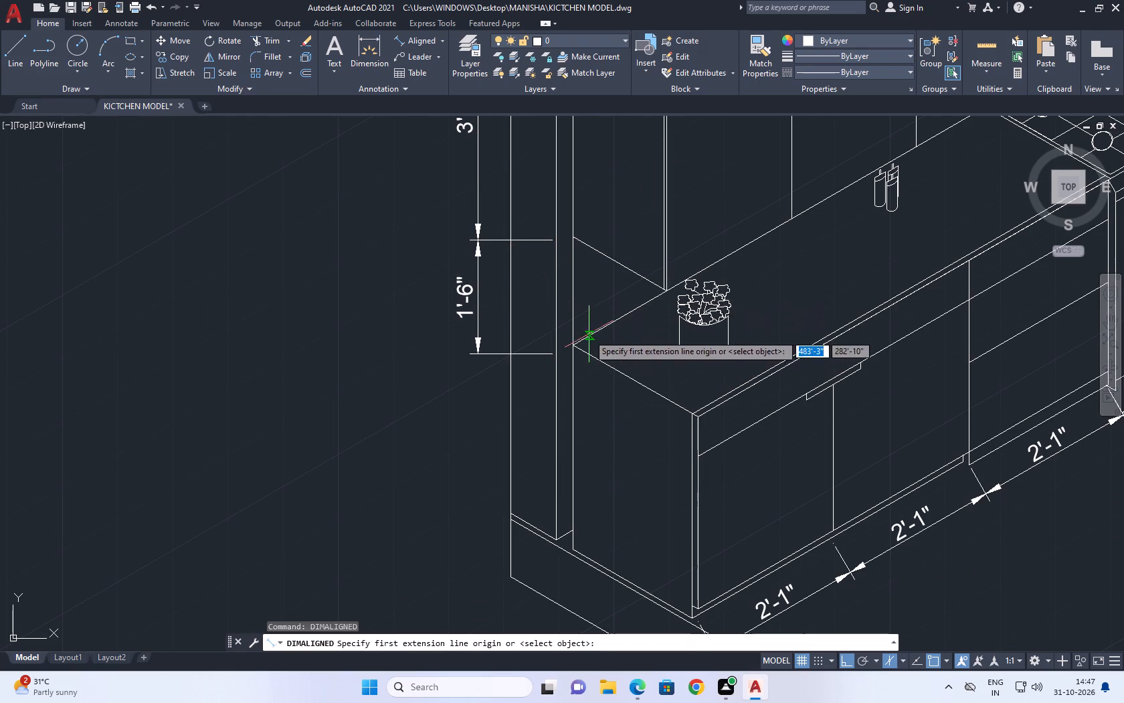
pyautogui.moveTo(557, 355); pyautogui.dragTo(571, 343)
pyautogui.click(555, 538)
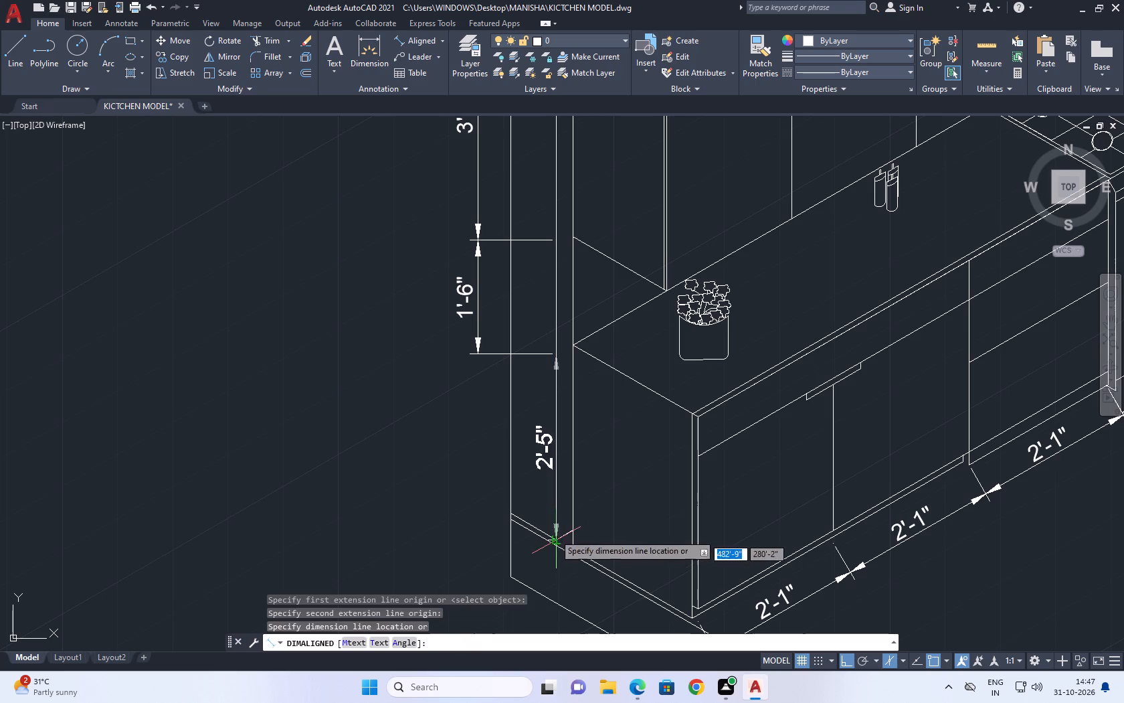
pyautogui.click(477, 354)
# Stretch the lower end of the bottom 2'-5" height dimension straight down below the wall edge so it spans 2'-10".
pyautogui.moveTo(482, 393); pyautogui.dragTo(502, 238, button='middle')
pyautogui.scroll(1, 503, 234)
pyautogui.click(513, 479)
pyautogui.click(498, 459)
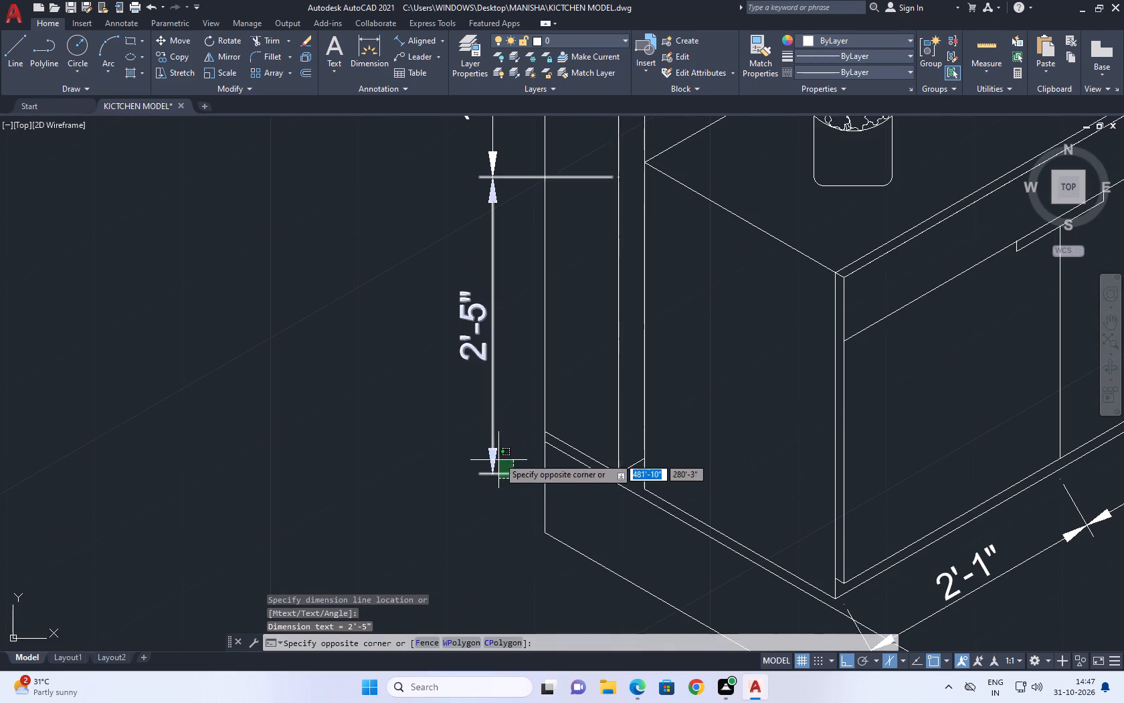
pyautogui.click(620, 475)
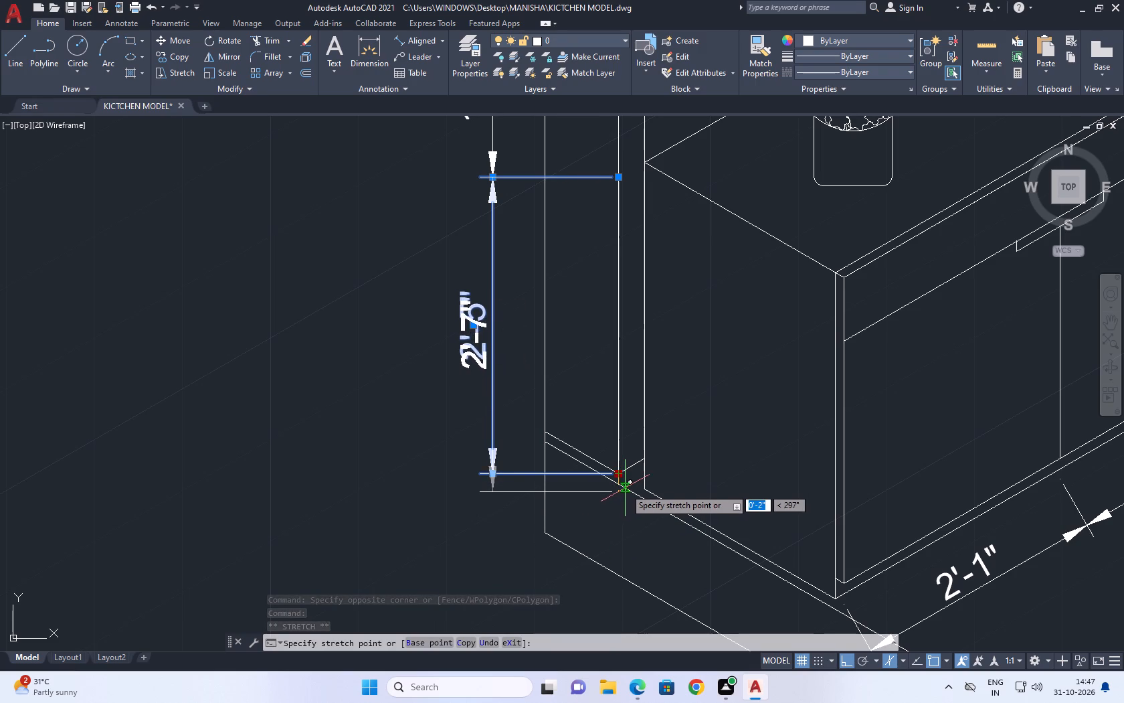
pyautogui.scroll(1, 620, 487)
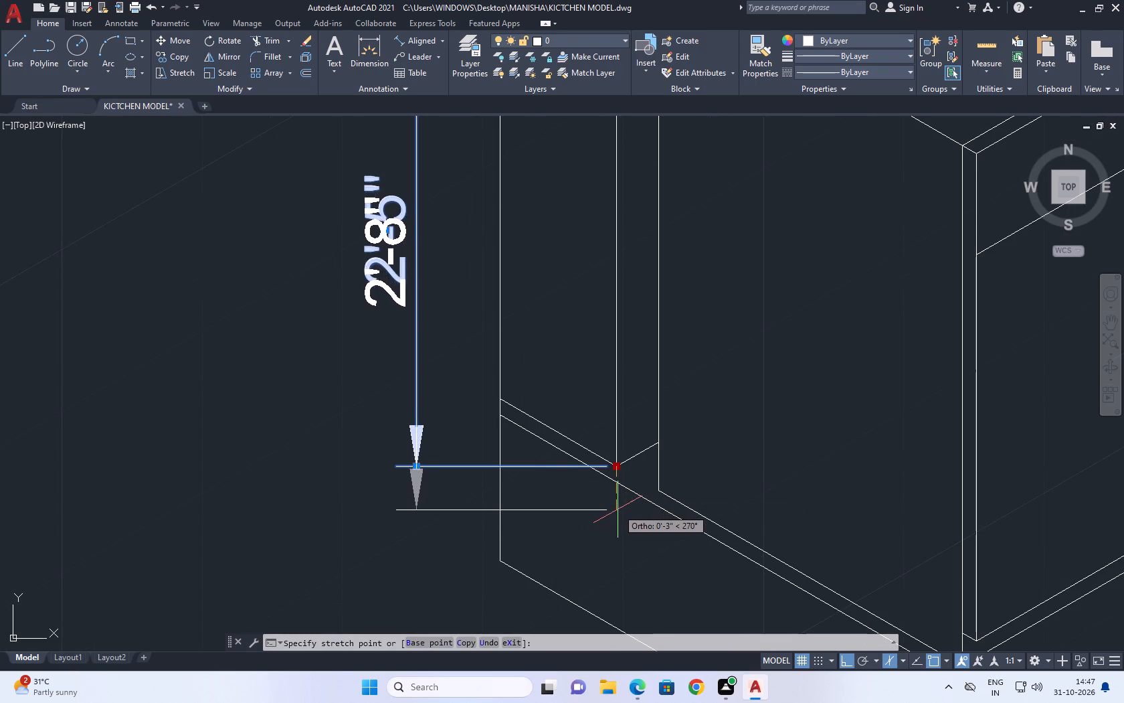
pyautogui.click(614, 543)
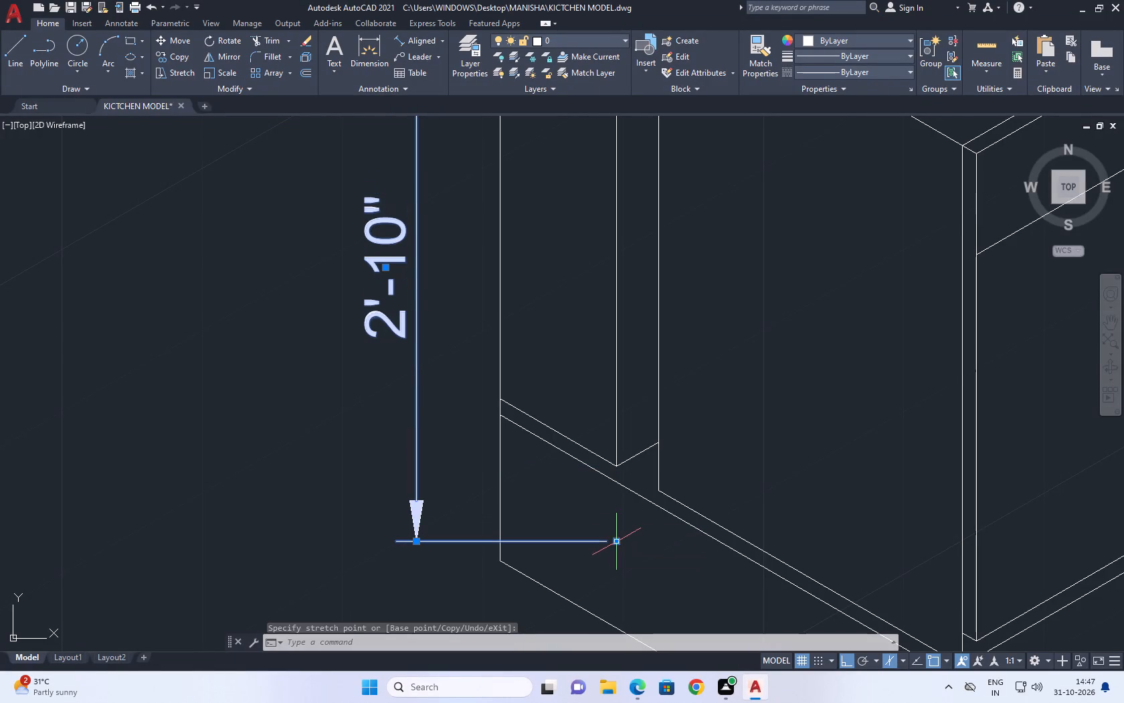
pyautogui.rightClick(607, 397)
pyautogui.click(649, 574)
pyautogui.scroll(-5, 628, 481)
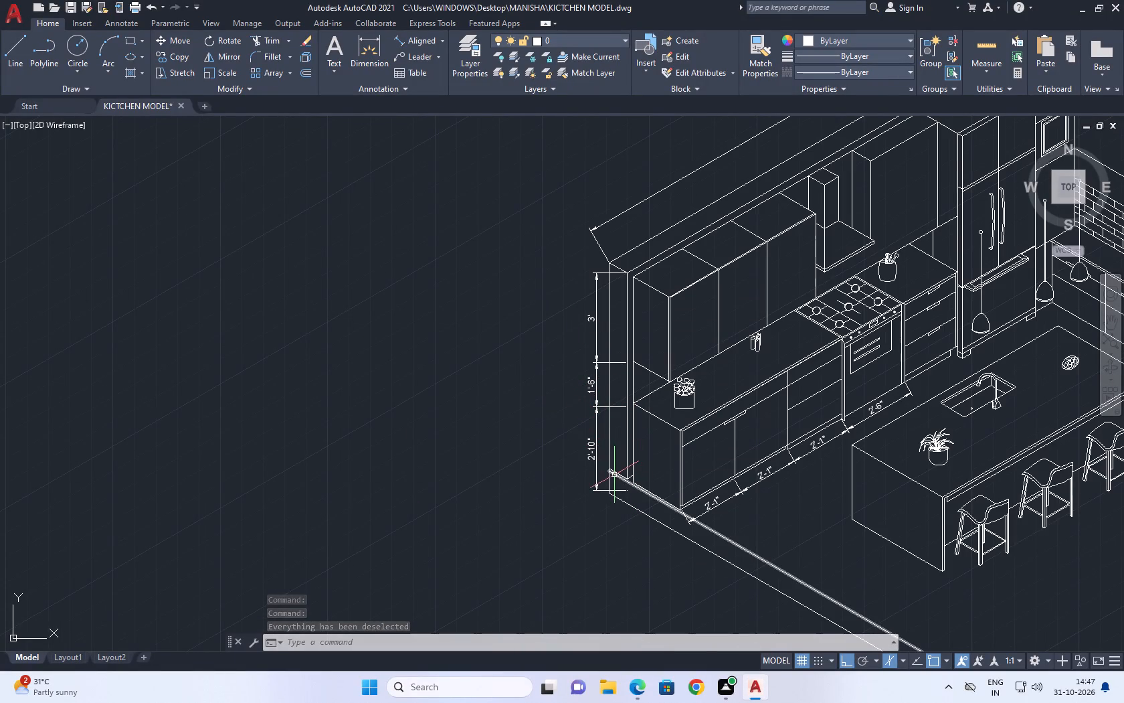
# Move the three stacked height dimensions together from the wall's top front corner to its top outer corner.
pyautogui.scroll(2, 616, 475)
pyautogui.moveTo(576, 306); pyautogui.dragTo(573, 300)
pyautogui.click(550, 275)
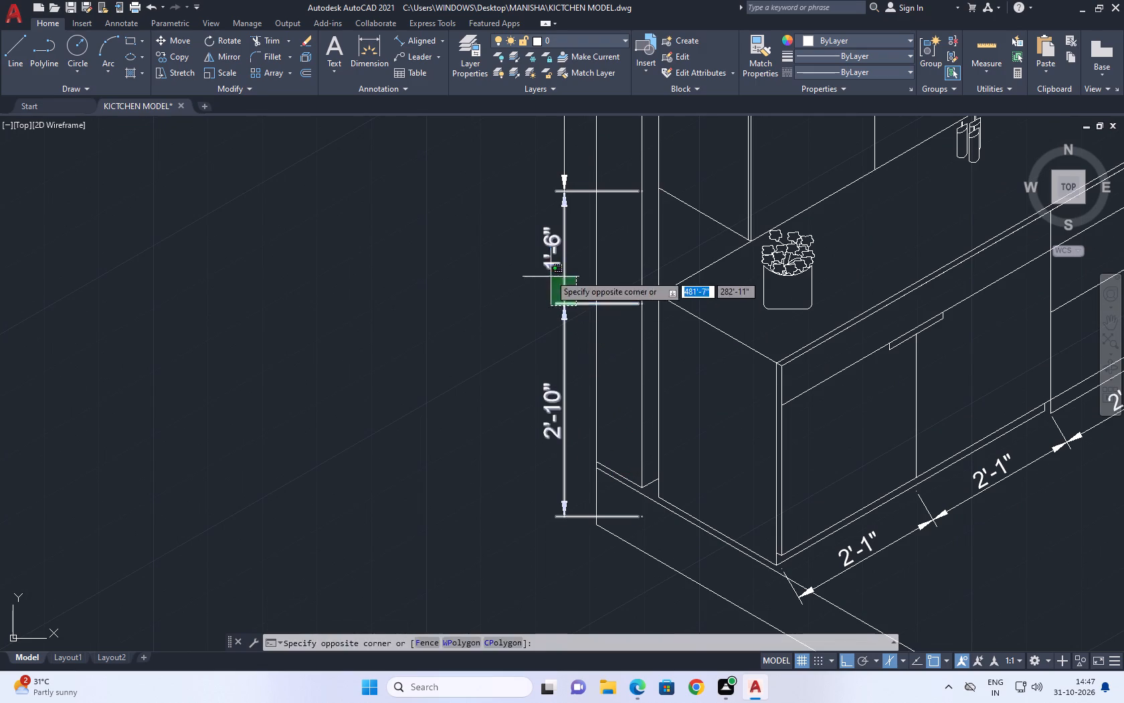
pyautogui.moveTo(565, 260); pyautogui.dragTo(650, 496, button='middle')
pyautogui.click(638, 303)
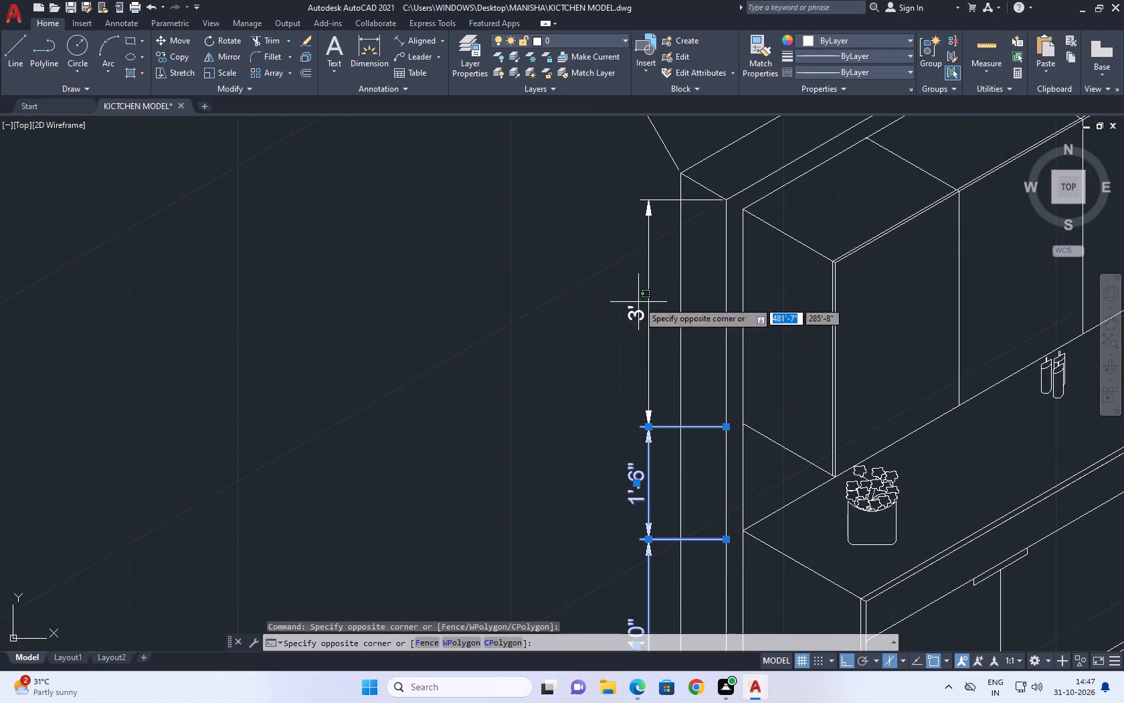
pyautogui.click(624, 234)
pyautogui.click(644, 285)
pyautogui.moveTo(646, 210); pyautogui.dragTo(642, 198)
pyautogui.moveTo(659, 231); pyautogui.dragTo(642, 212)
pyautogui.moveTo(628, 169); pyautogui.dragTo(624, 163)
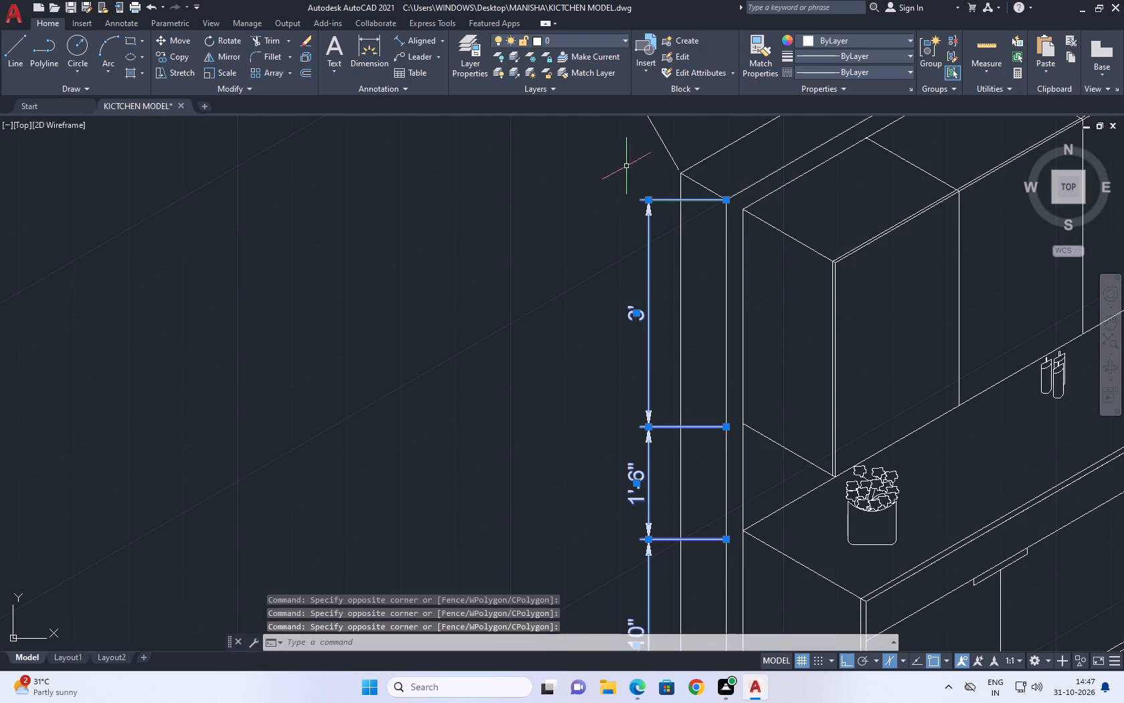
pyautogui.moveTo(624, 163); pyautogui.dragTo(618, 163)
pyautogui.click(175, 44)
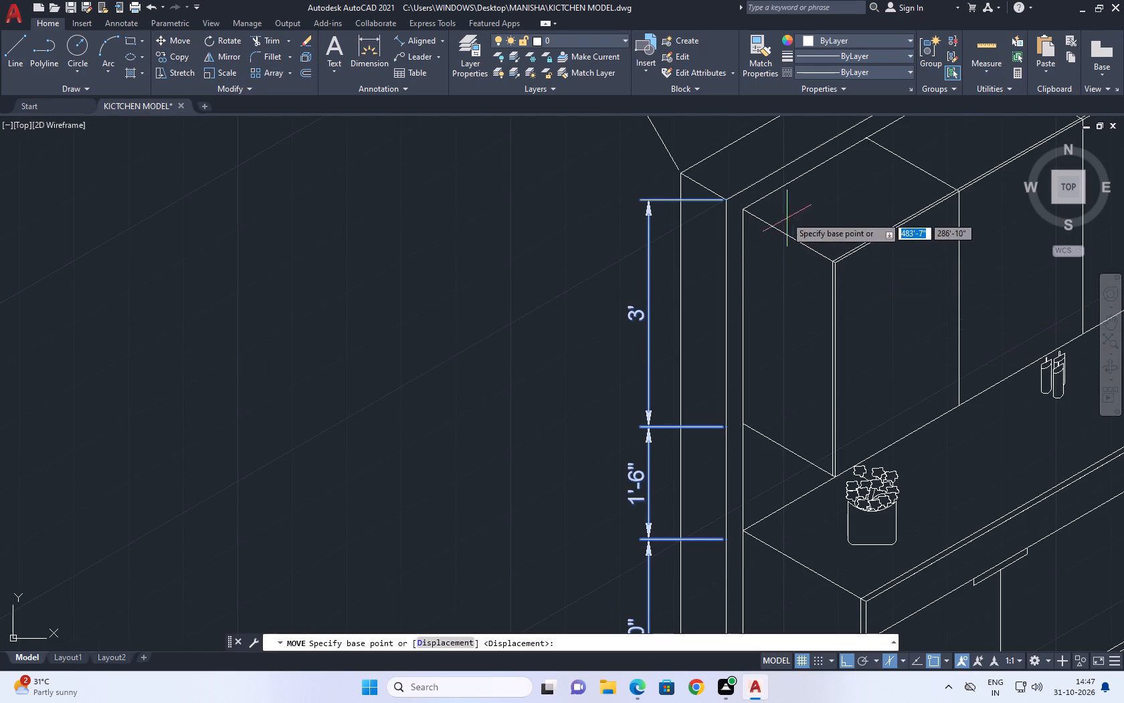
pyautogui.scroll(2, 762, 204)
pyautogui.moveTo(715, 195); pyautogui.dragTo(769, 337, button='middle')
pyautogui.moveTo(753, 343); pyautogui.dragTo(749, 337)
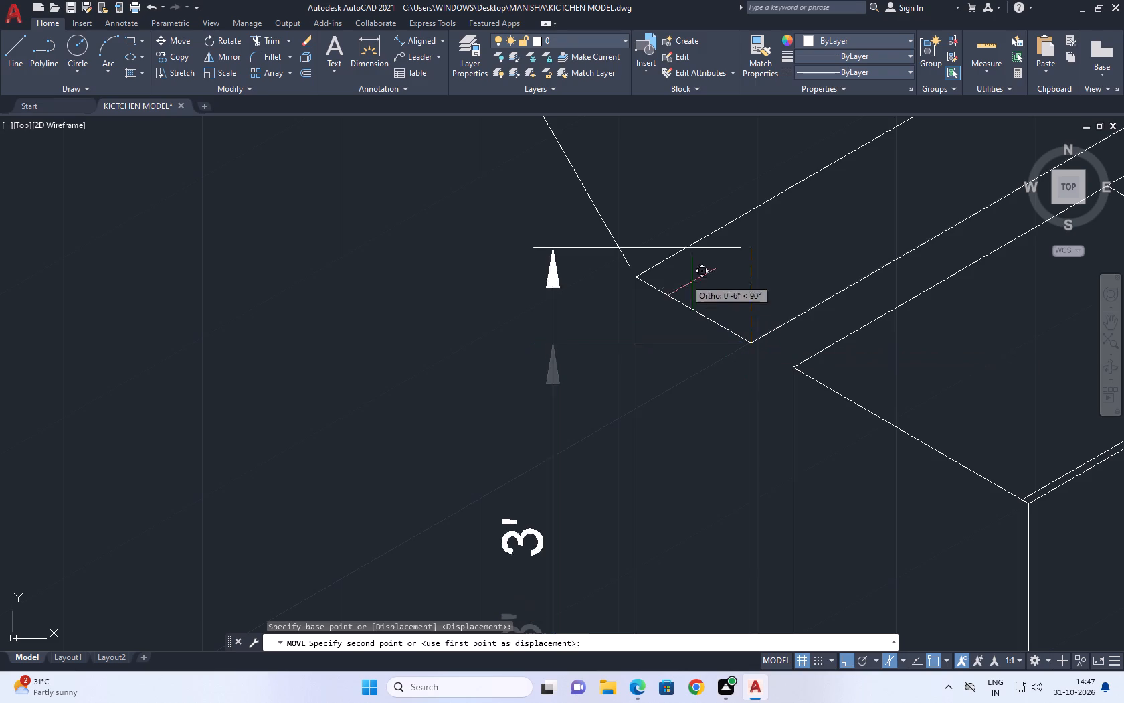
pyautogui.click(633, 274)
# Save the drawing as KICTCHEN MODEL in AutoCAD 2018 Drawing format, replacing the existing file.
pyautogui.scroll(-6, 721, 213)
pyautogui.scroll(3, 706, 301)
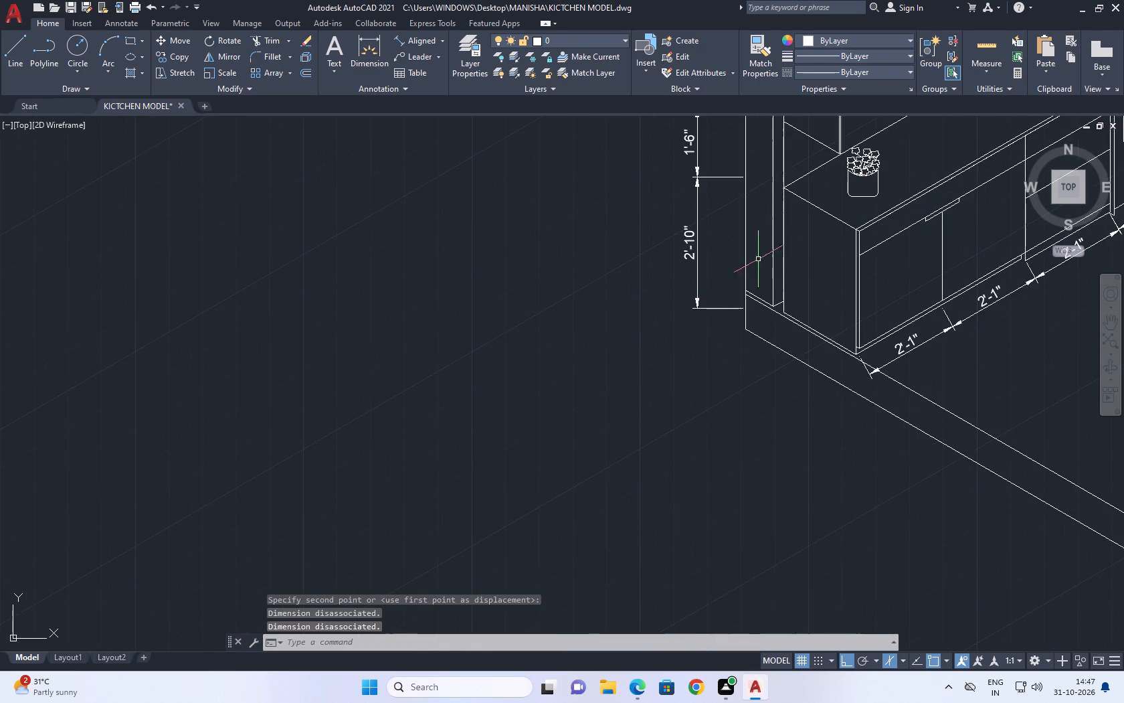
pyautogui.moveTo(784, 250); pyautogui.dragTo(749, 399, button='middle')
pyautogui.scroll(-2, 616, 433)
pyautogui.moveTo(770, 440); pyautogui.dragTo(386, 391, button='middle')
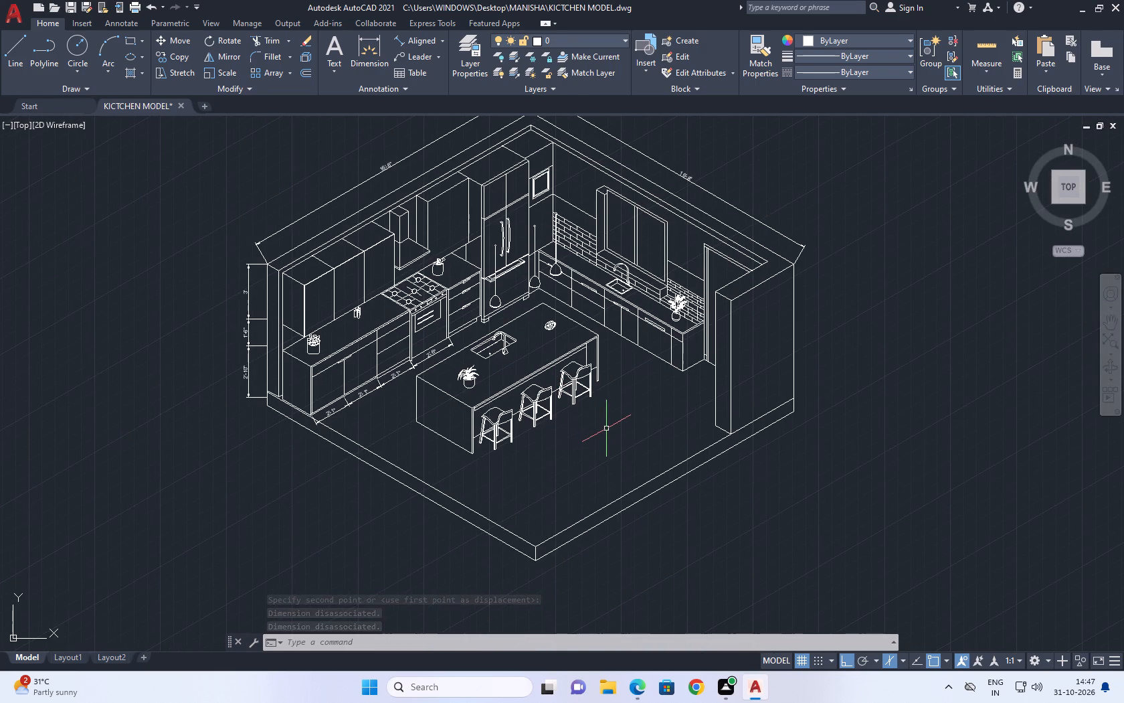
pyautogui.moveTo(537, 431); pyautogui.dragTo(622, 467, button='middle')
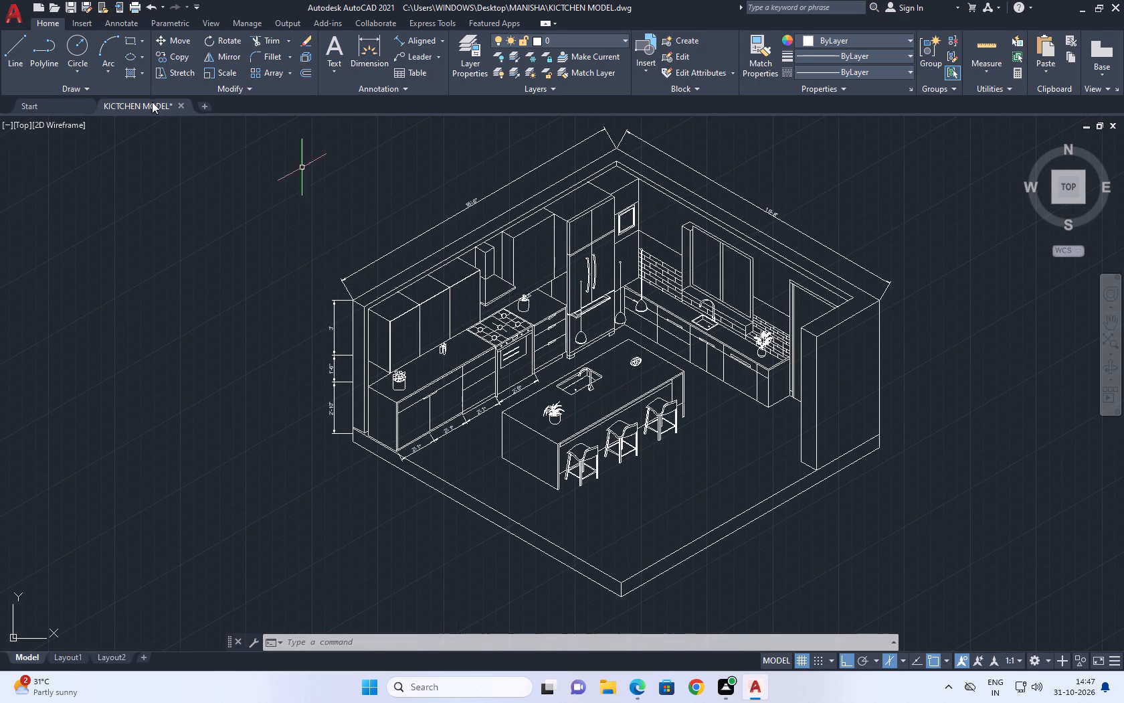
pyautogui.click(11, 7)
pyautogui.click(64, 175)
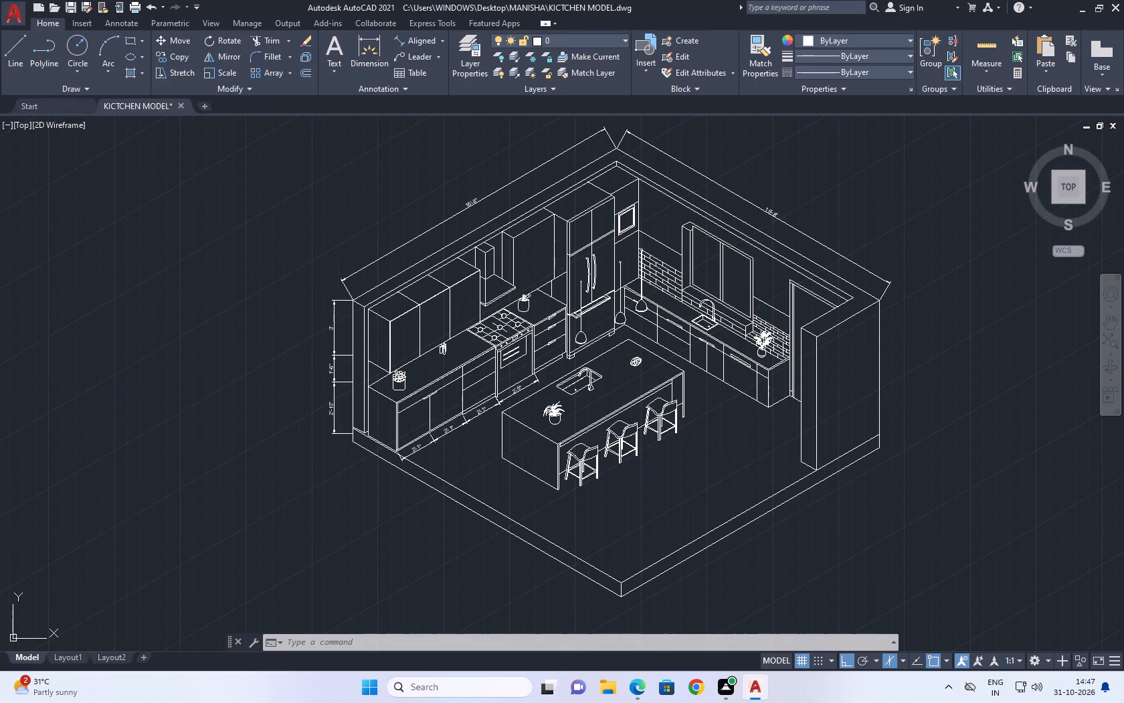
pyautogui.click(737, 465)
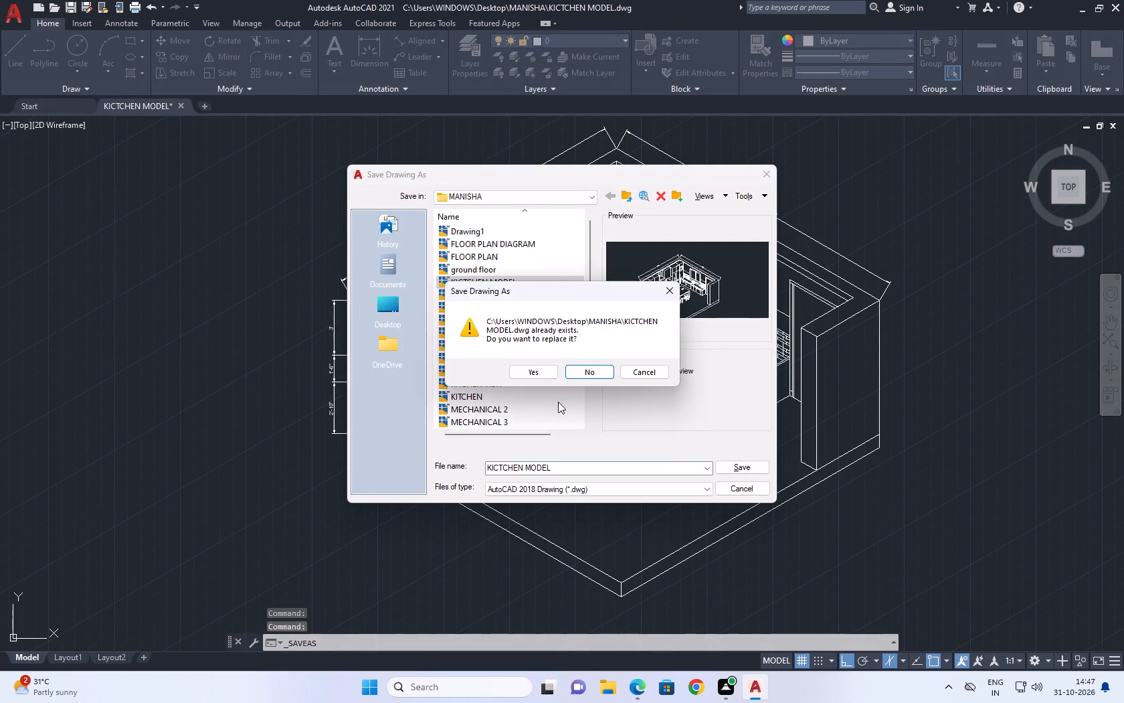
pyautogui.click(540, 374)
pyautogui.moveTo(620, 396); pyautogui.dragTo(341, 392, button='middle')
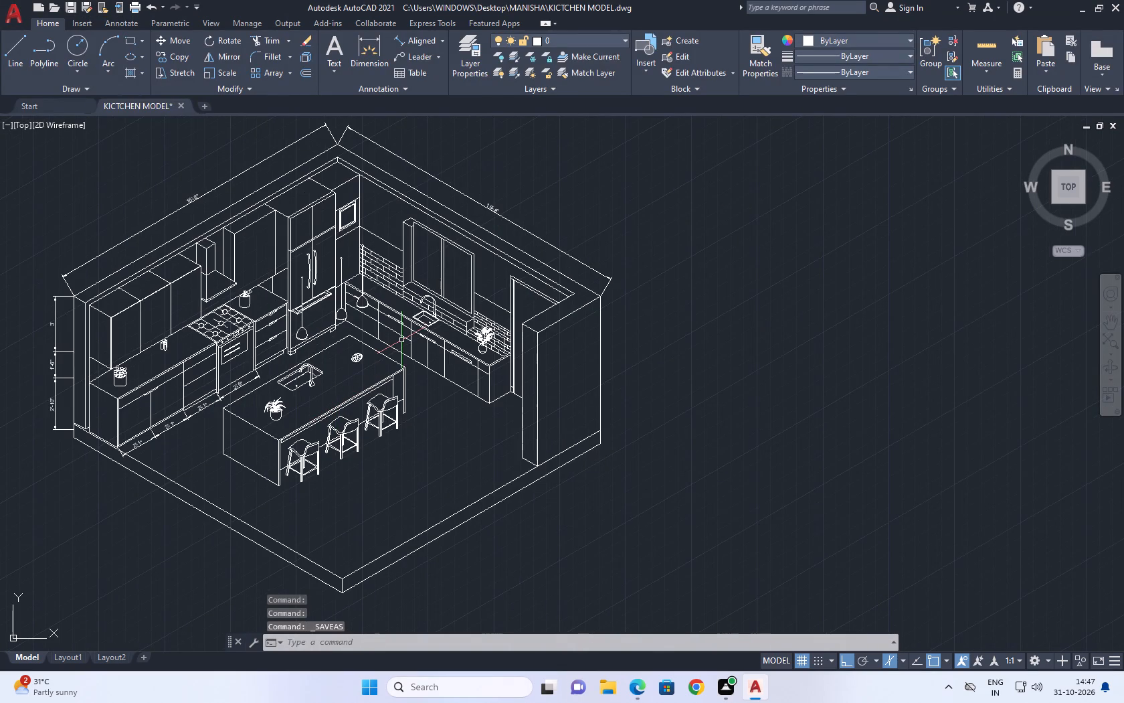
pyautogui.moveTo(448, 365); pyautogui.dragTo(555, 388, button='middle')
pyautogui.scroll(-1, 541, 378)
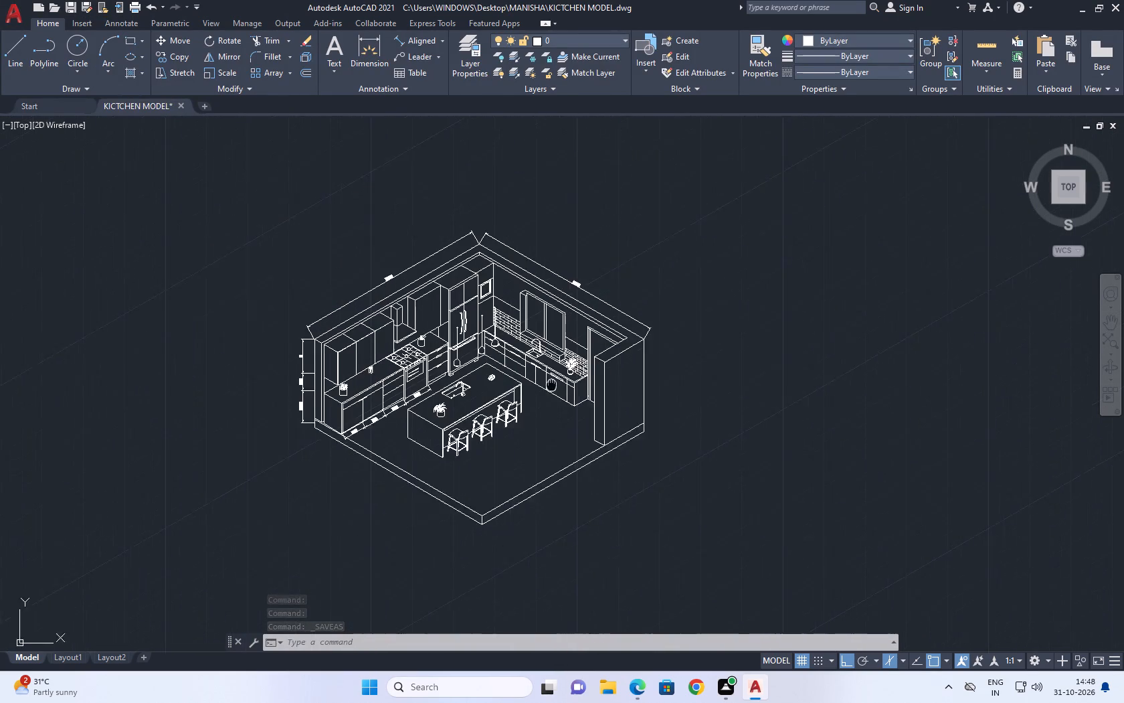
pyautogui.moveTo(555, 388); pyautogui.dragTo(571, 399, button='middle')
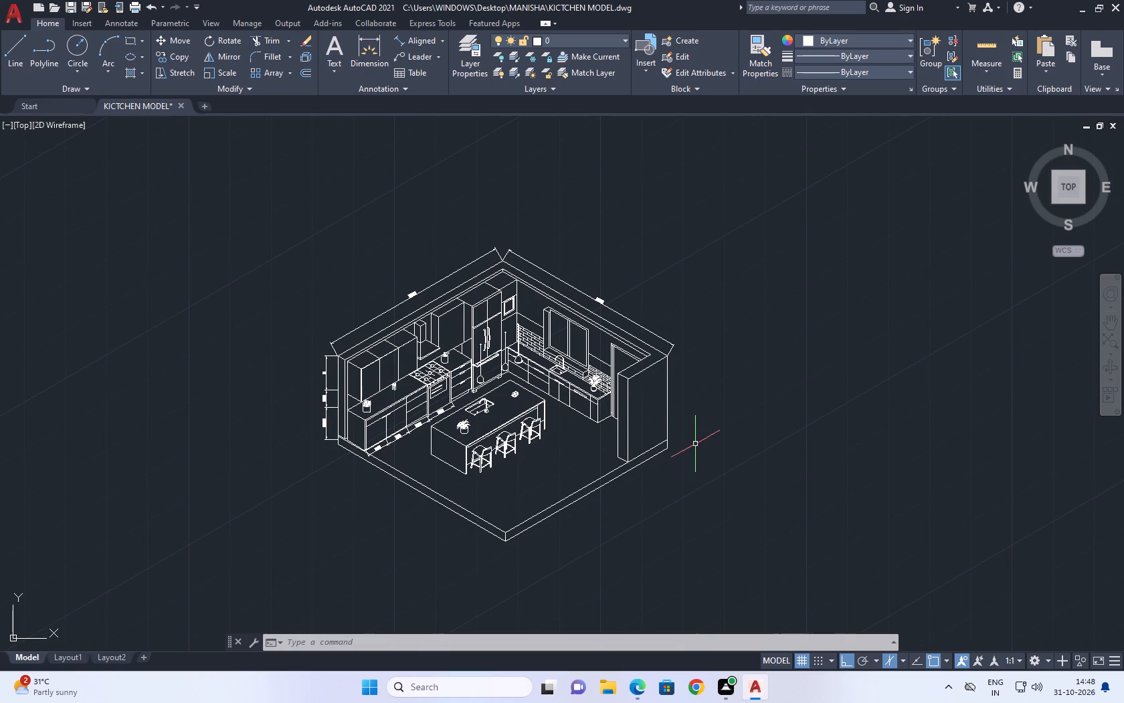
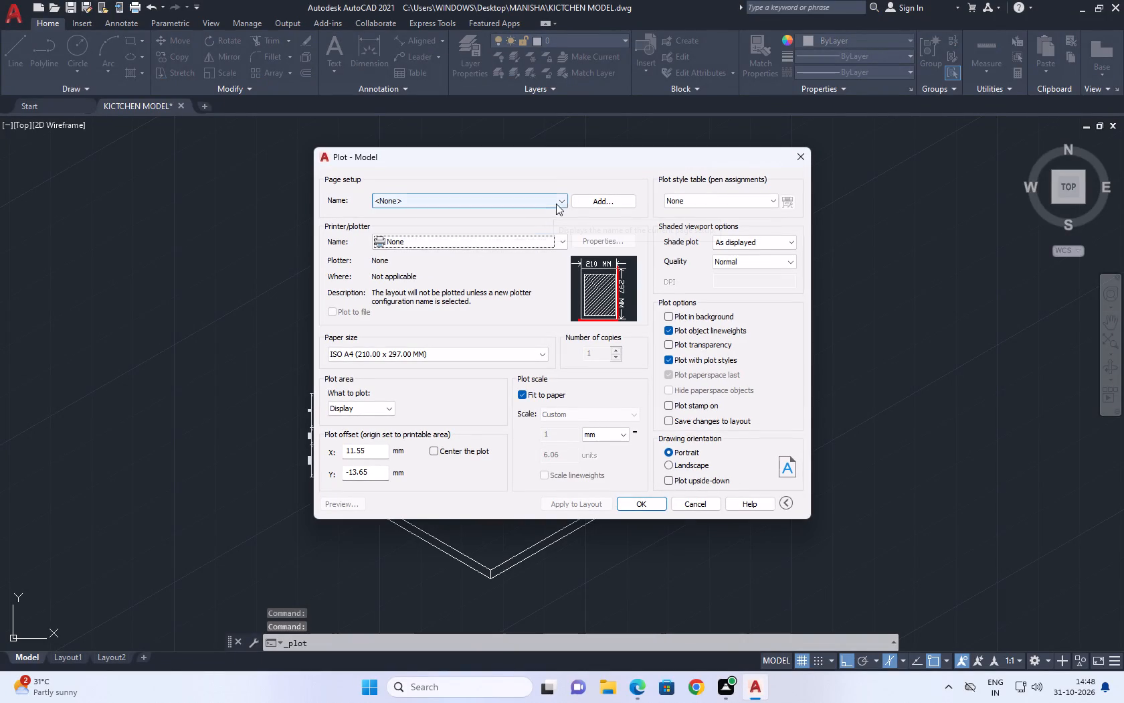
# Set up the plot from the previous plot settings with a window around the whole kitchen model, and preview the sheet.
pyautogui.click(556, 204)
pyautogui.click(476, 221)
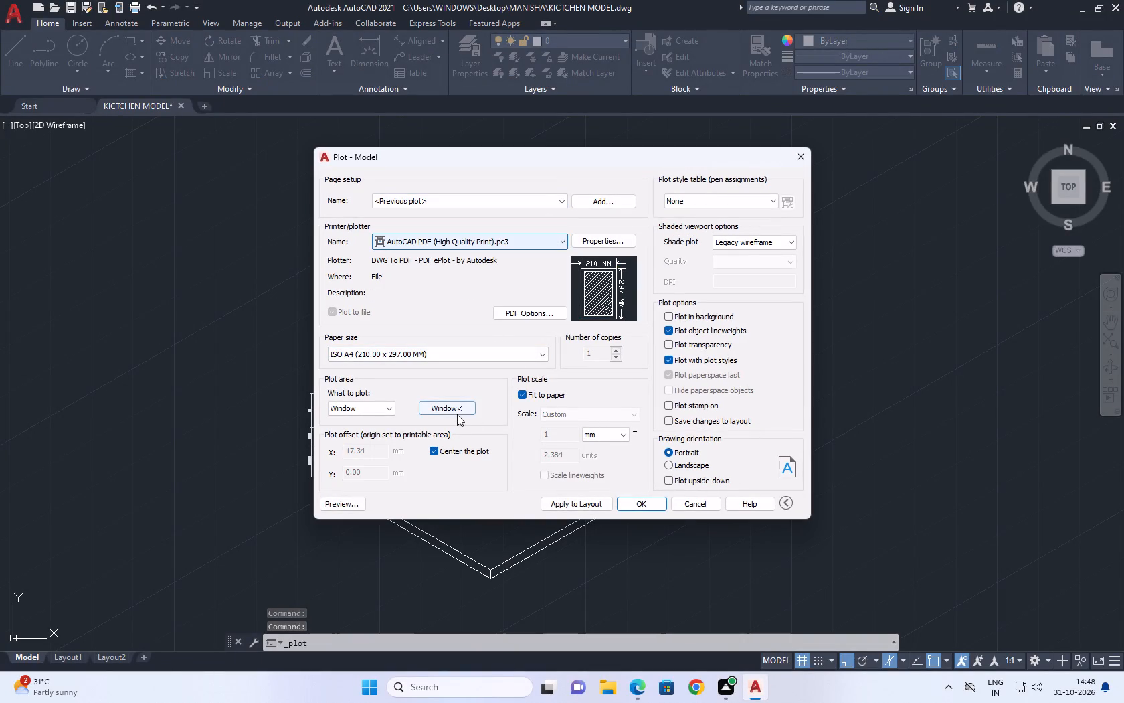
pyautogui.click(457, 414)
pyautogui.scroll(-2, 499, 387)
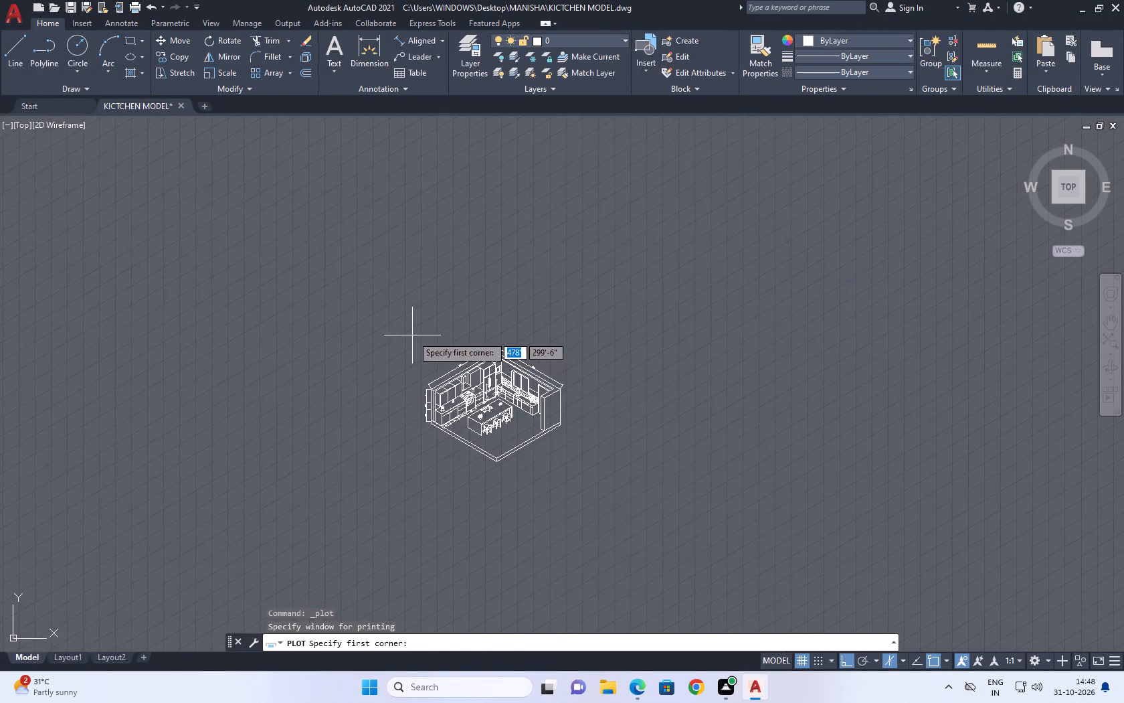
pyautogui.click(412, 335)
pyautogui.click(569, 469)
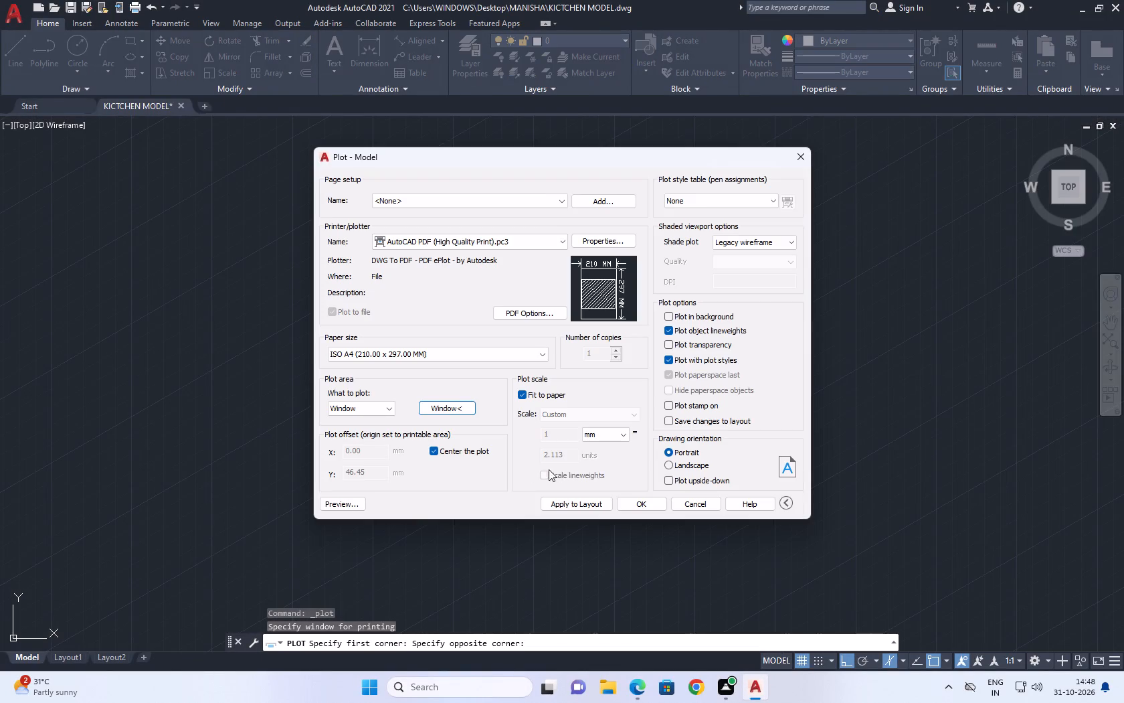
pyautogui.click(355, 501)
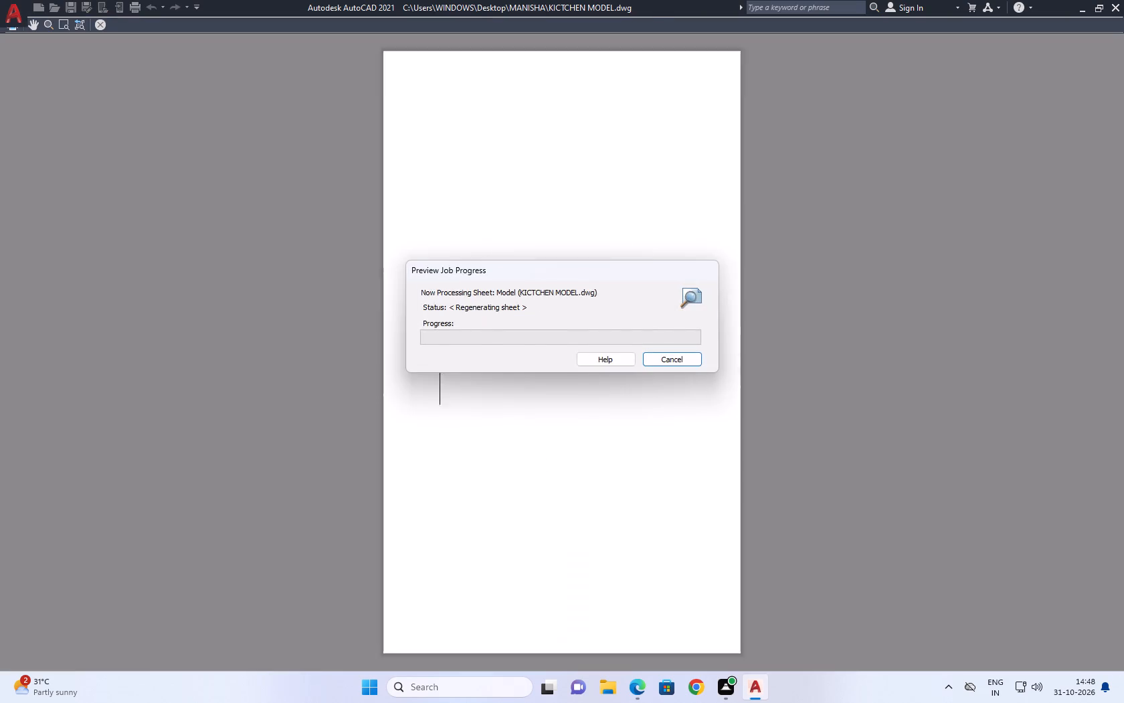
pyautogui.press('Return')
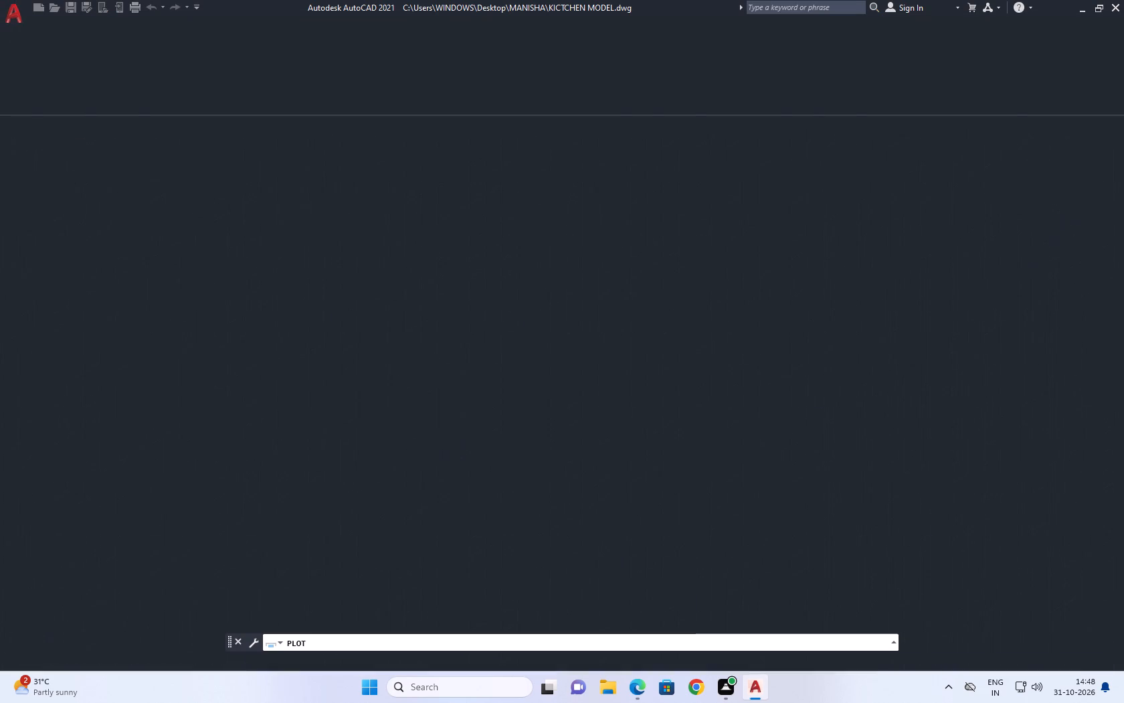
# Plot the sheet to KICTCHEN MODEL-Model.pdf in the MANISHA folder on the Desktop and close the resulting PDF.
pyautogui.click(640, 502)
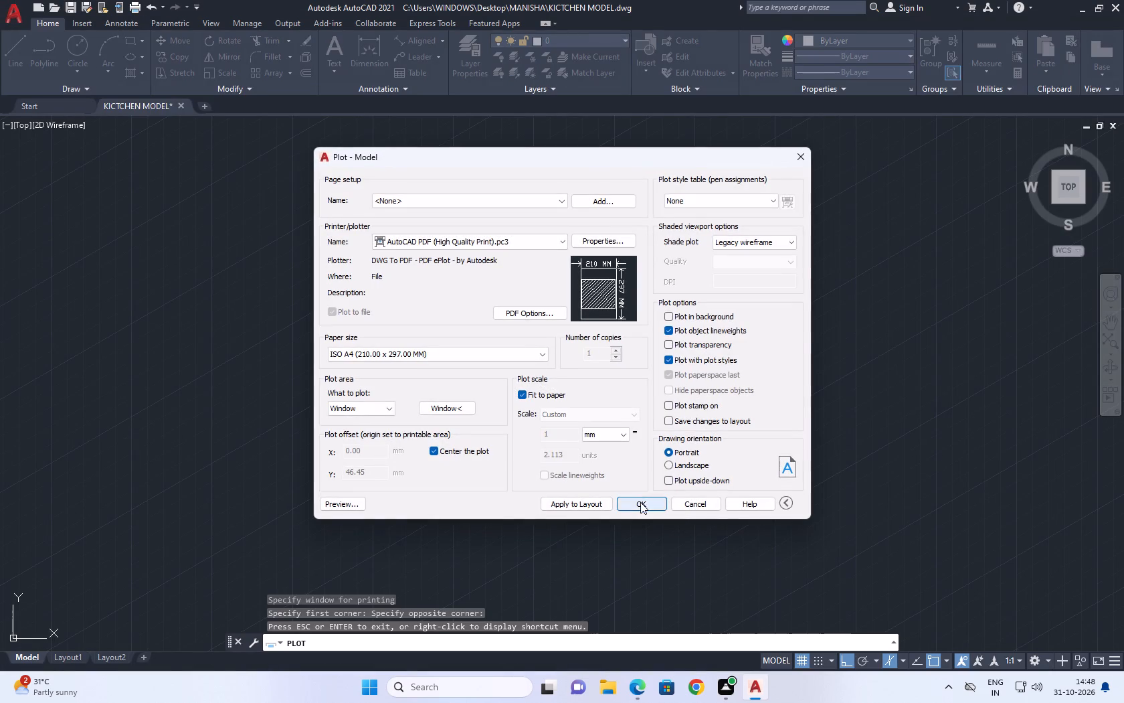
pyautogui.click(382, 307)
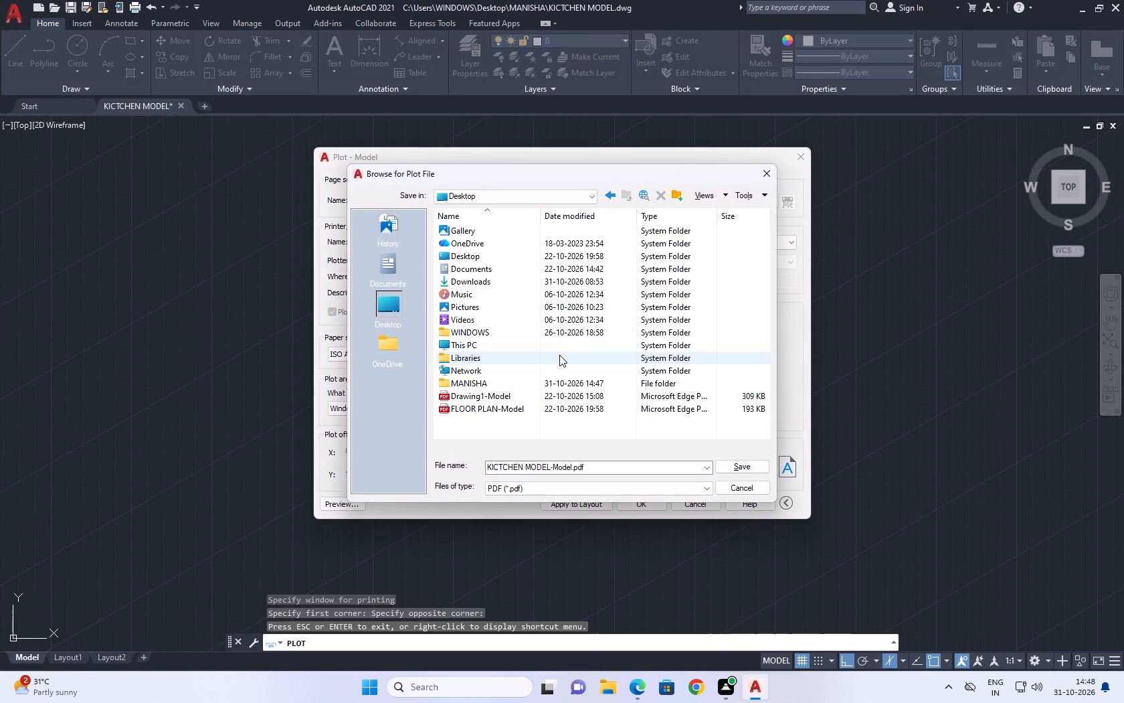
pyautogui.doubleClick(485, 382)
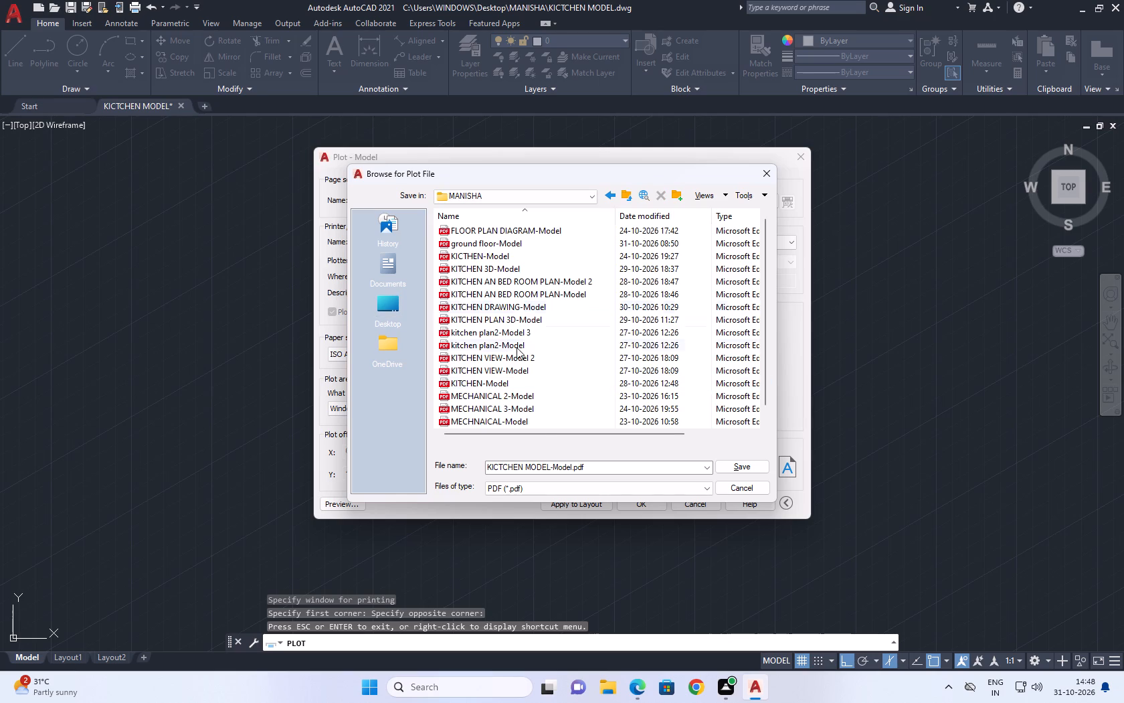
pyautogui.click(742, 469)
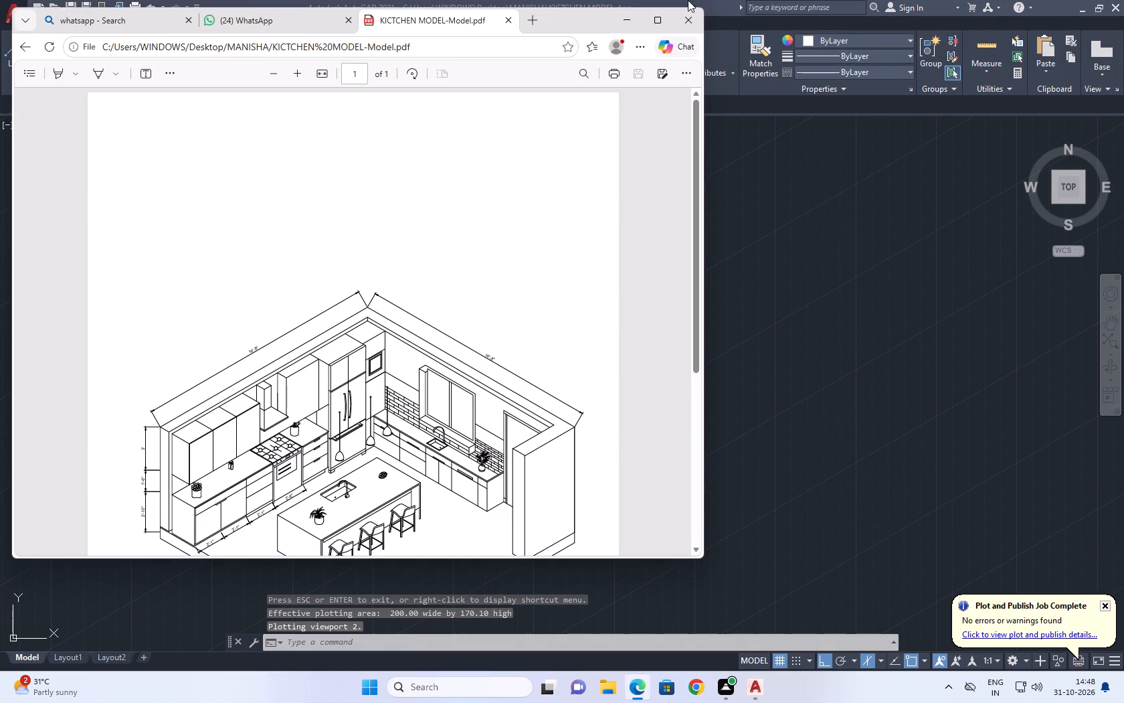
pyautogui.click(686, 9)
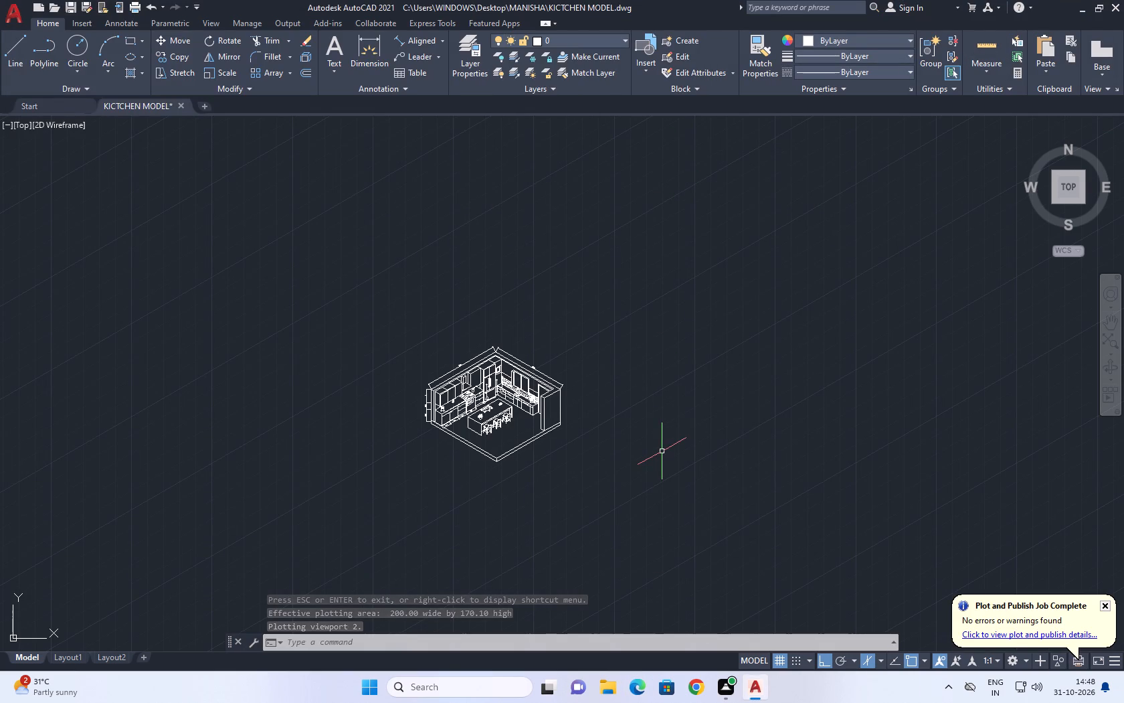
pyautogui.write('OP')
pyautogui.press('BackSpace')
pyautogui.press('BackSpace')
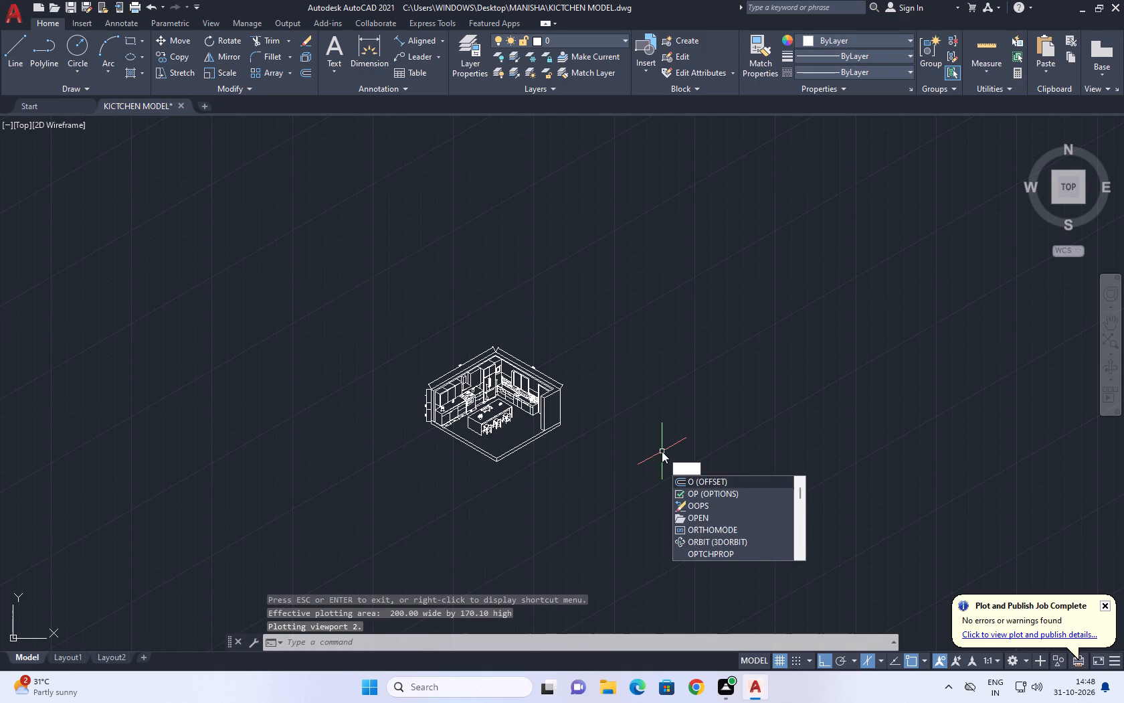
# Query the drawing's log file name with LOGFILENAME.
pyautogui.write('LO')
pyautogui.press('g')
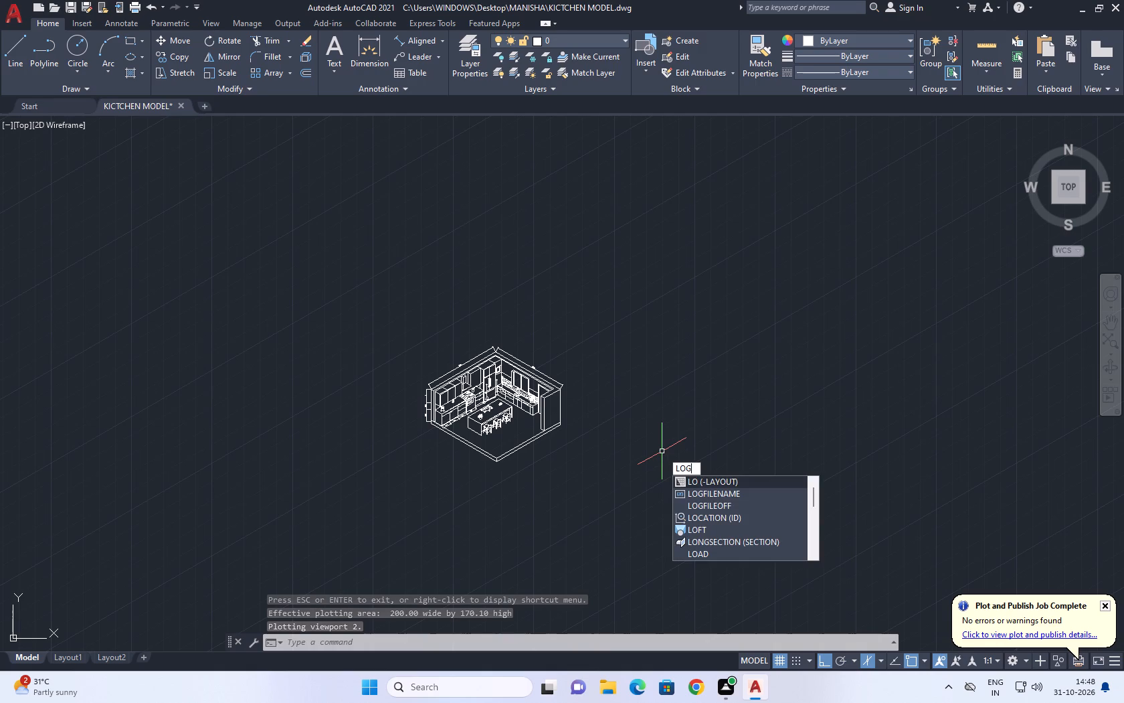
pyautogui.press('space')
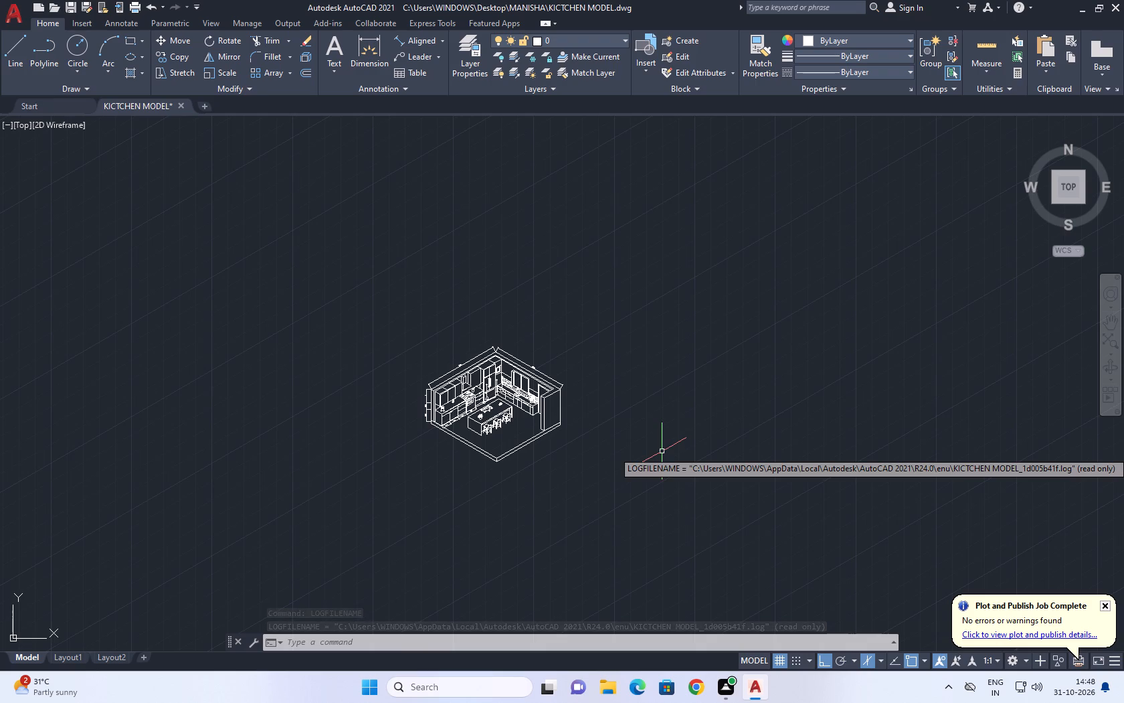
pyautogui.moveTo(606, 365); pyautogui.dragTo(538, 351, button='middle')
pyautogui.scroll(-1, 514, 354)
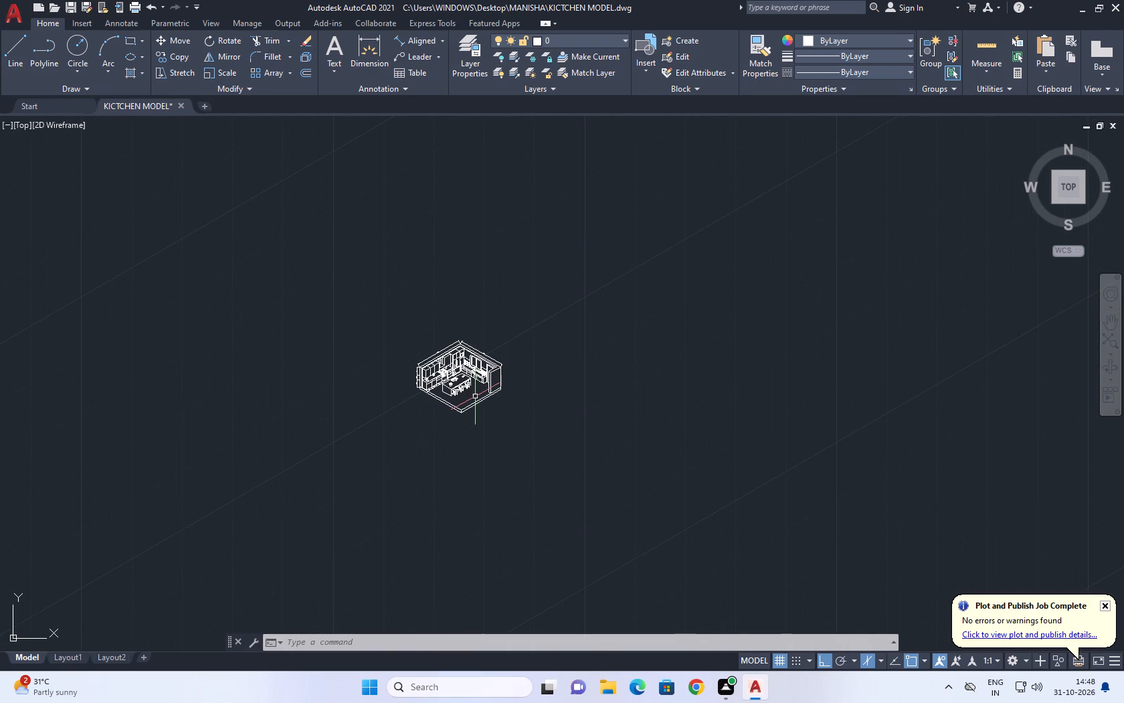